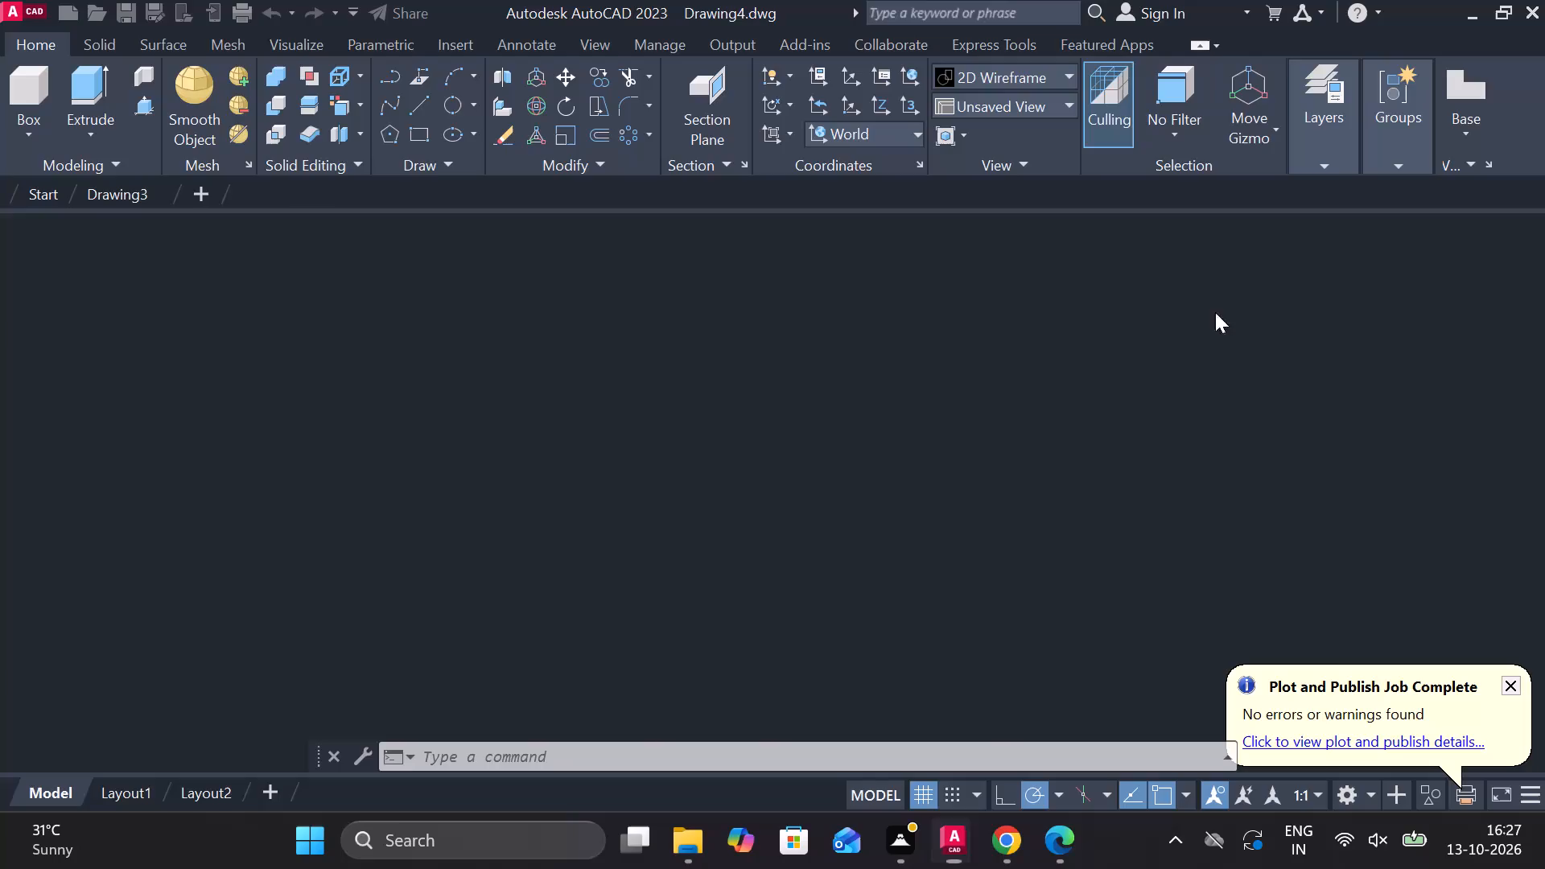
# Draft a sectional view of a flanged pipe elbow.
# Switch the workspace to Drafting & Annotation.
pyautogui.click(1376, 789)
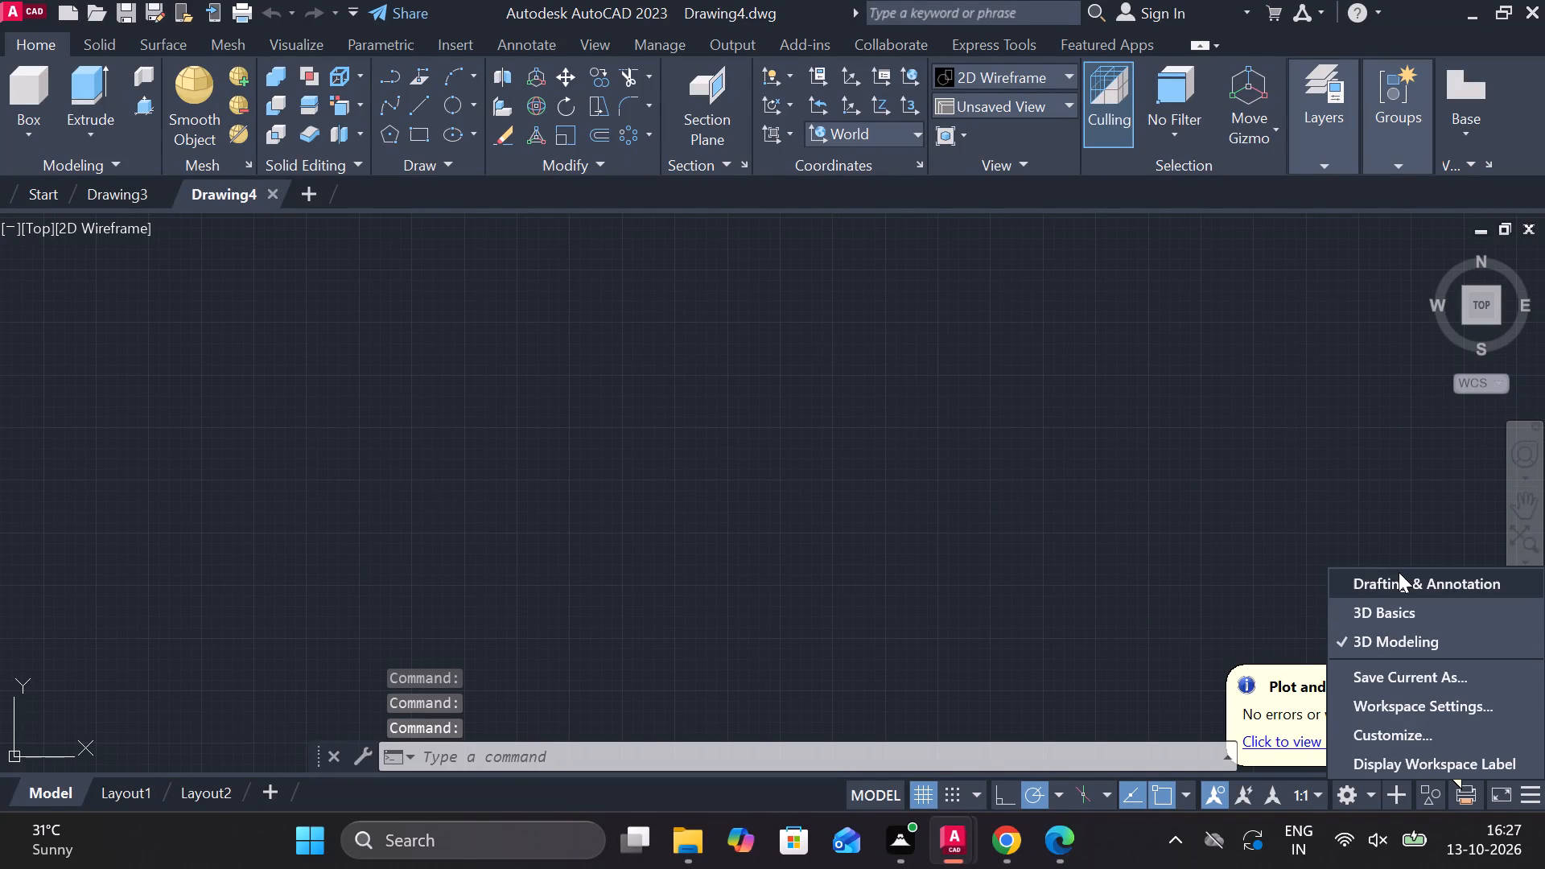
pyautogui.click(1399, 572)
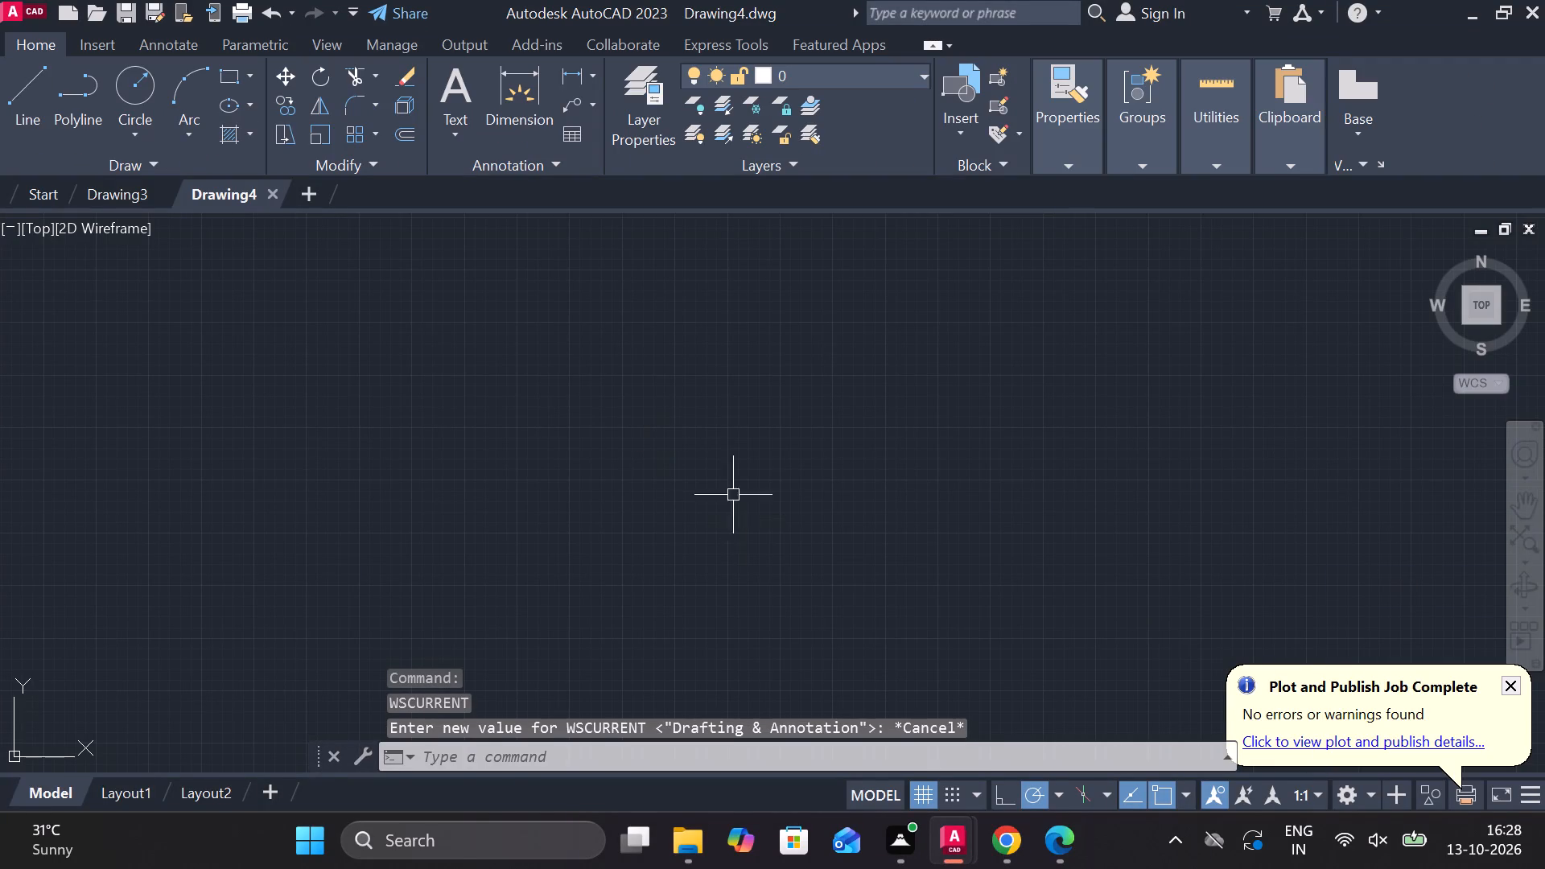
# Turn on log file recording for the drawing session with LOGFILEON.
pyautogui.write('log')
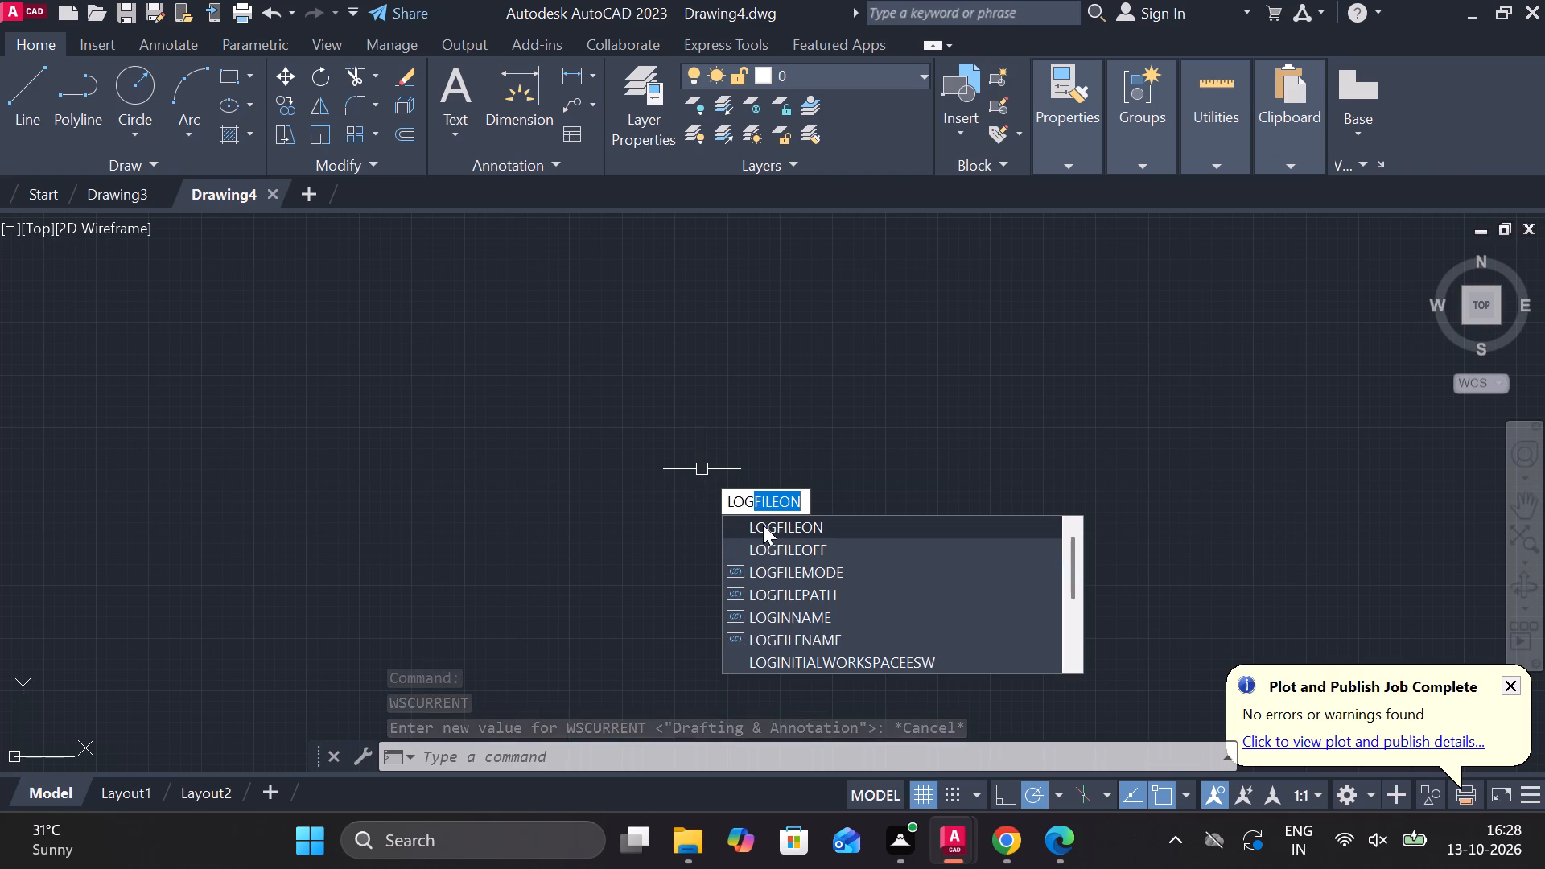
pyautogui.click(752, 525)
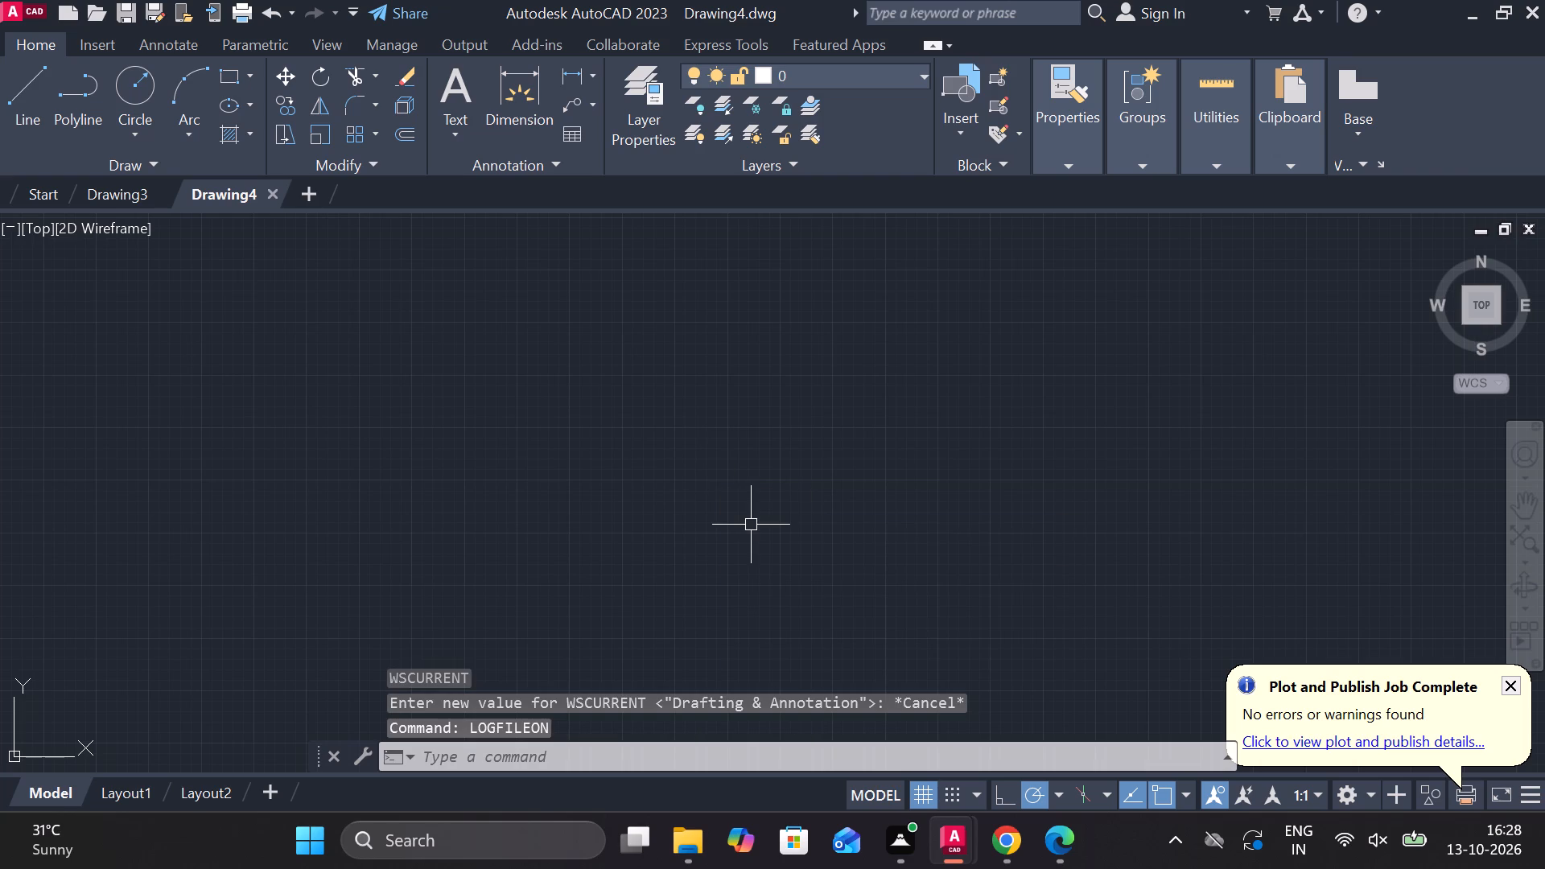
# Set the model space limits with lower left corner 0,0 and upper right corner 297,210.
pyautogui.write('limts')
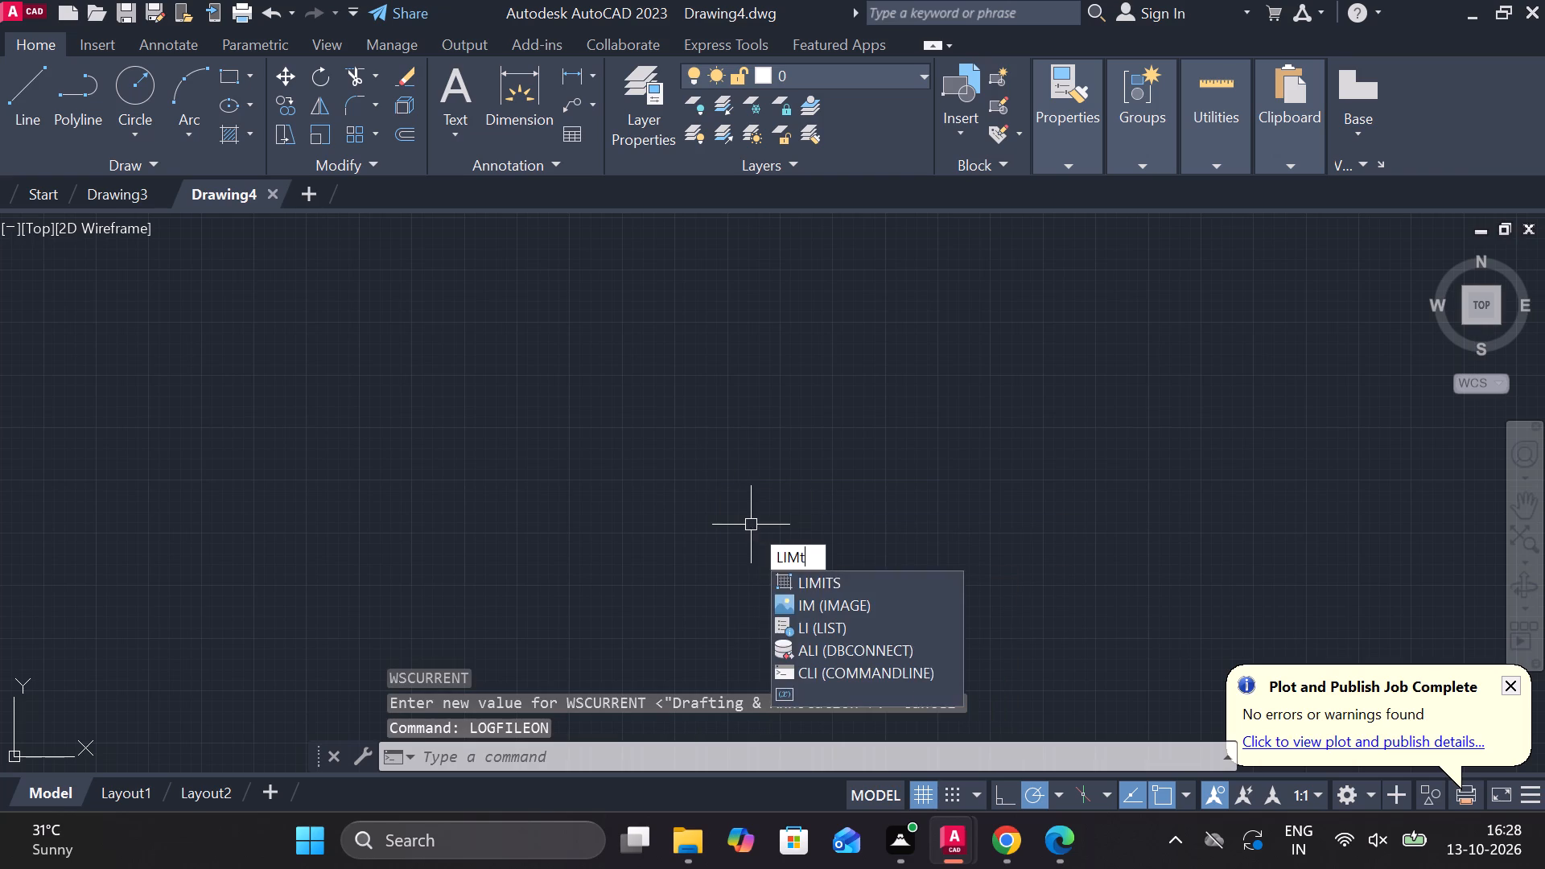
pyautogui.click(798, 587)
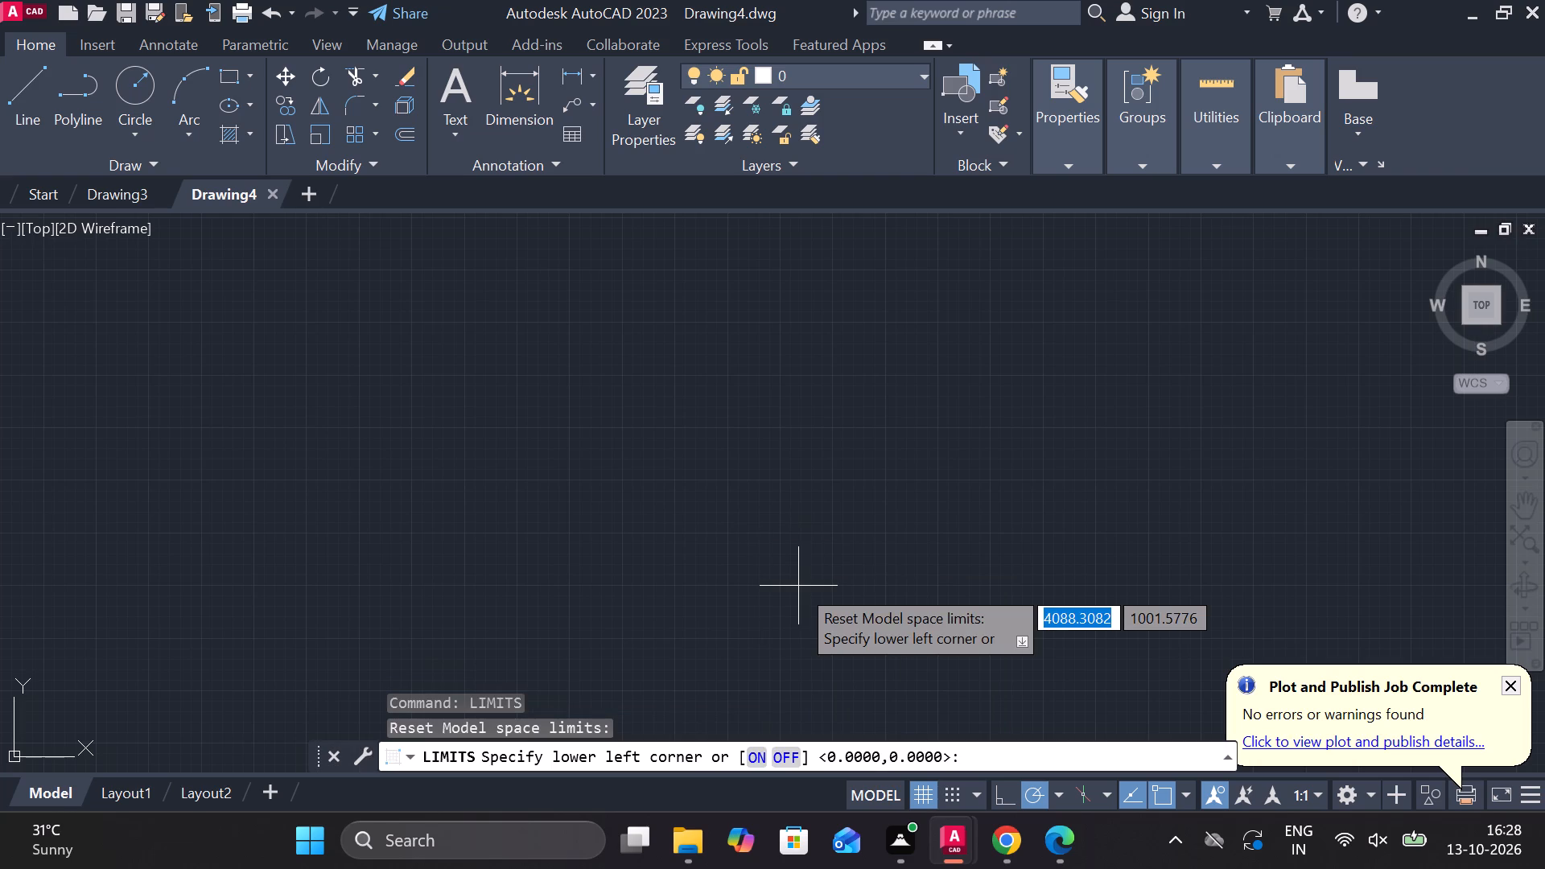
pyautogui.write('0,0')
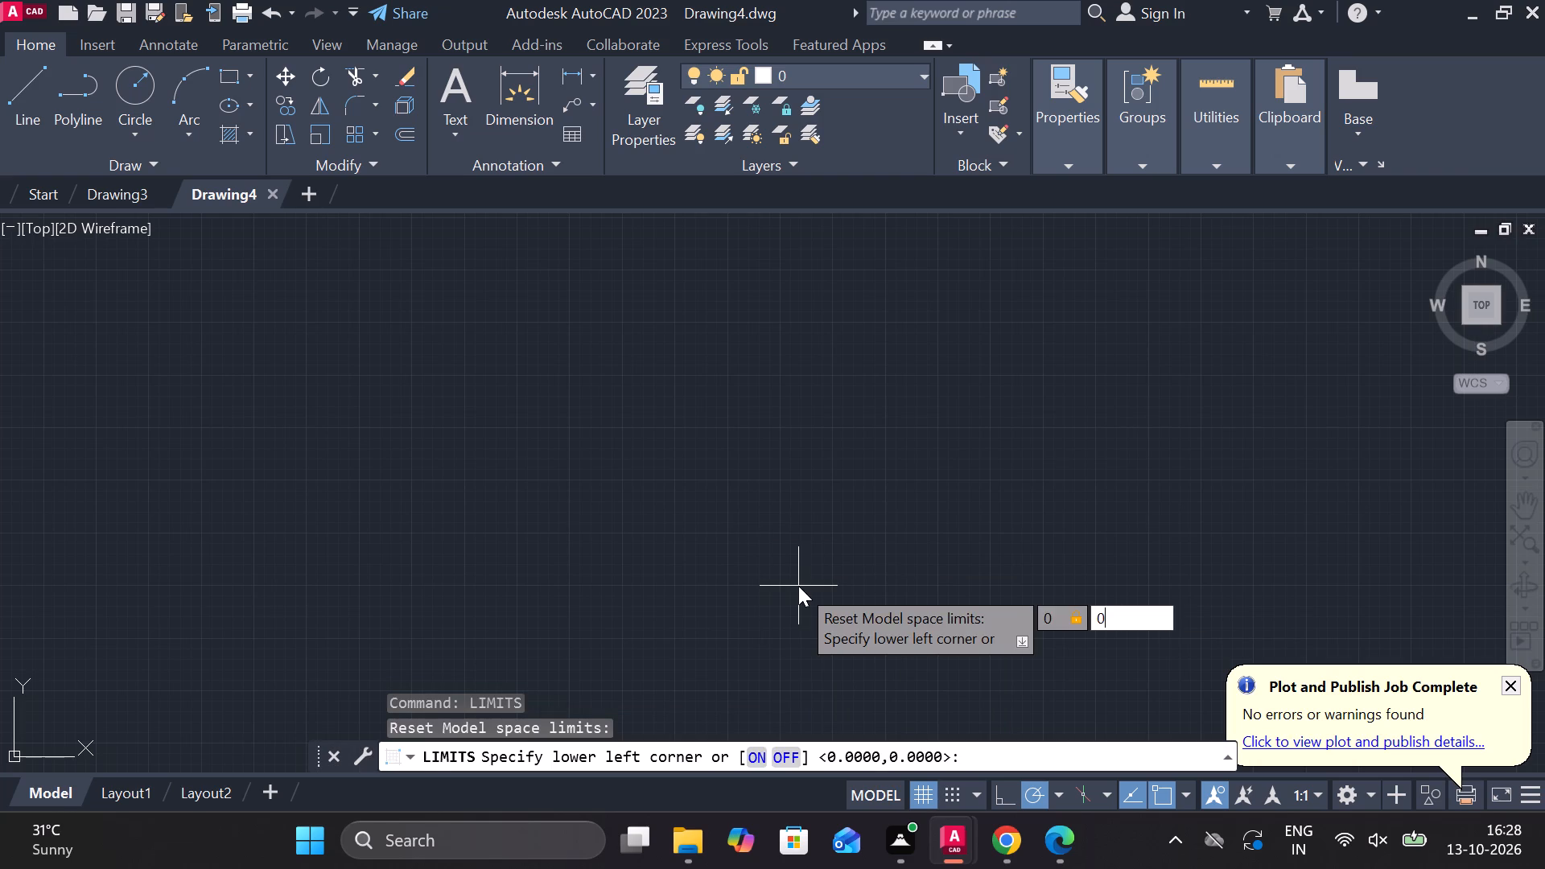
pyautogui.press('Return')
pyautogui.press('2')
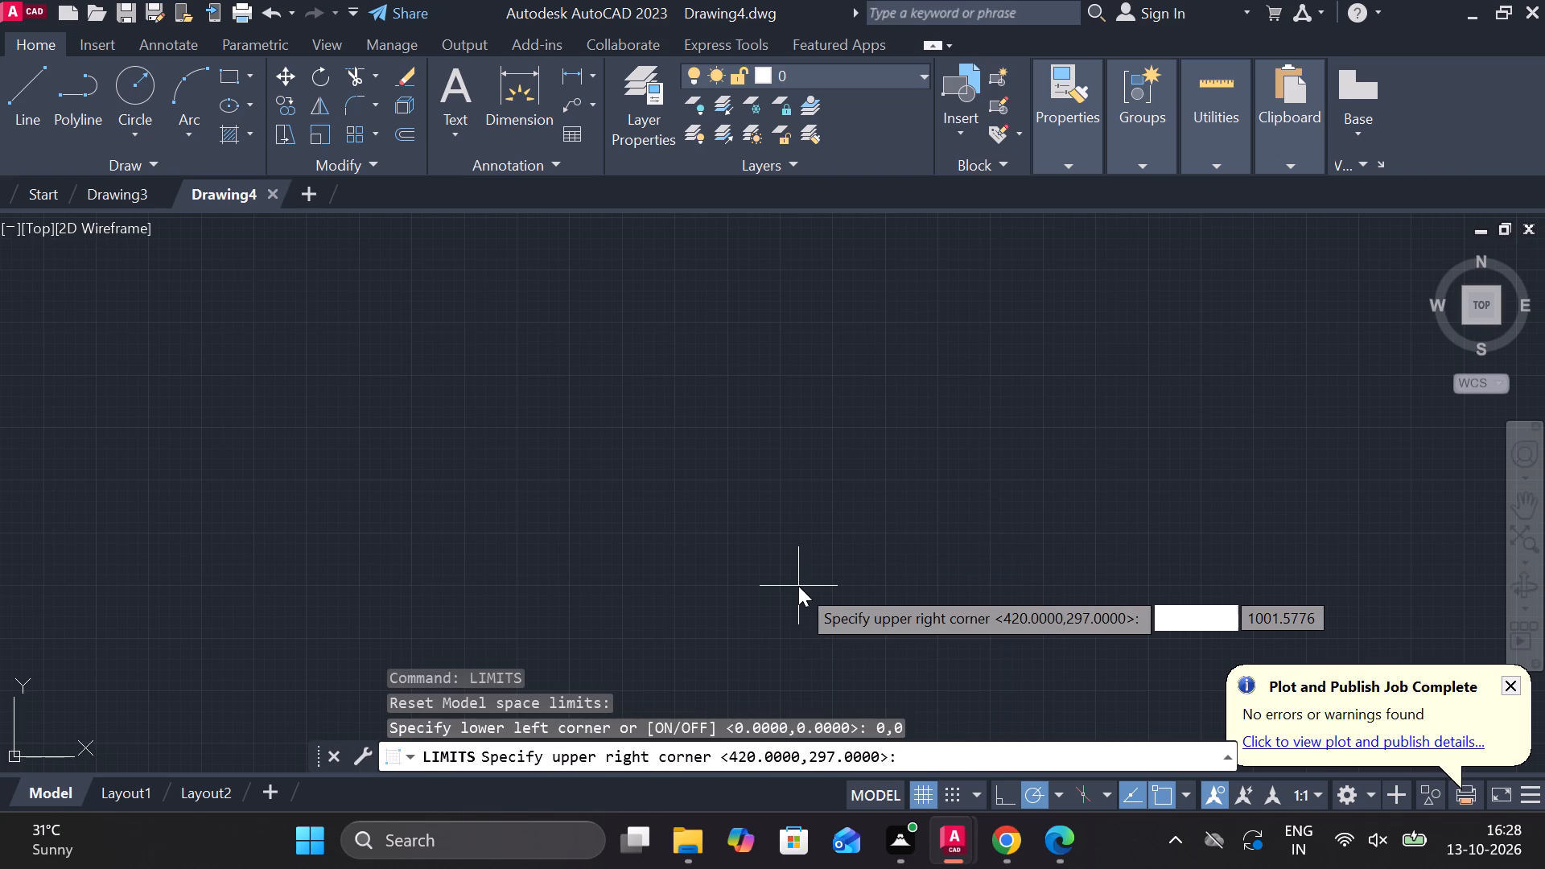
pyautogui.write('97')
pyautogui.write(',210')
pyautogui.press('Return')
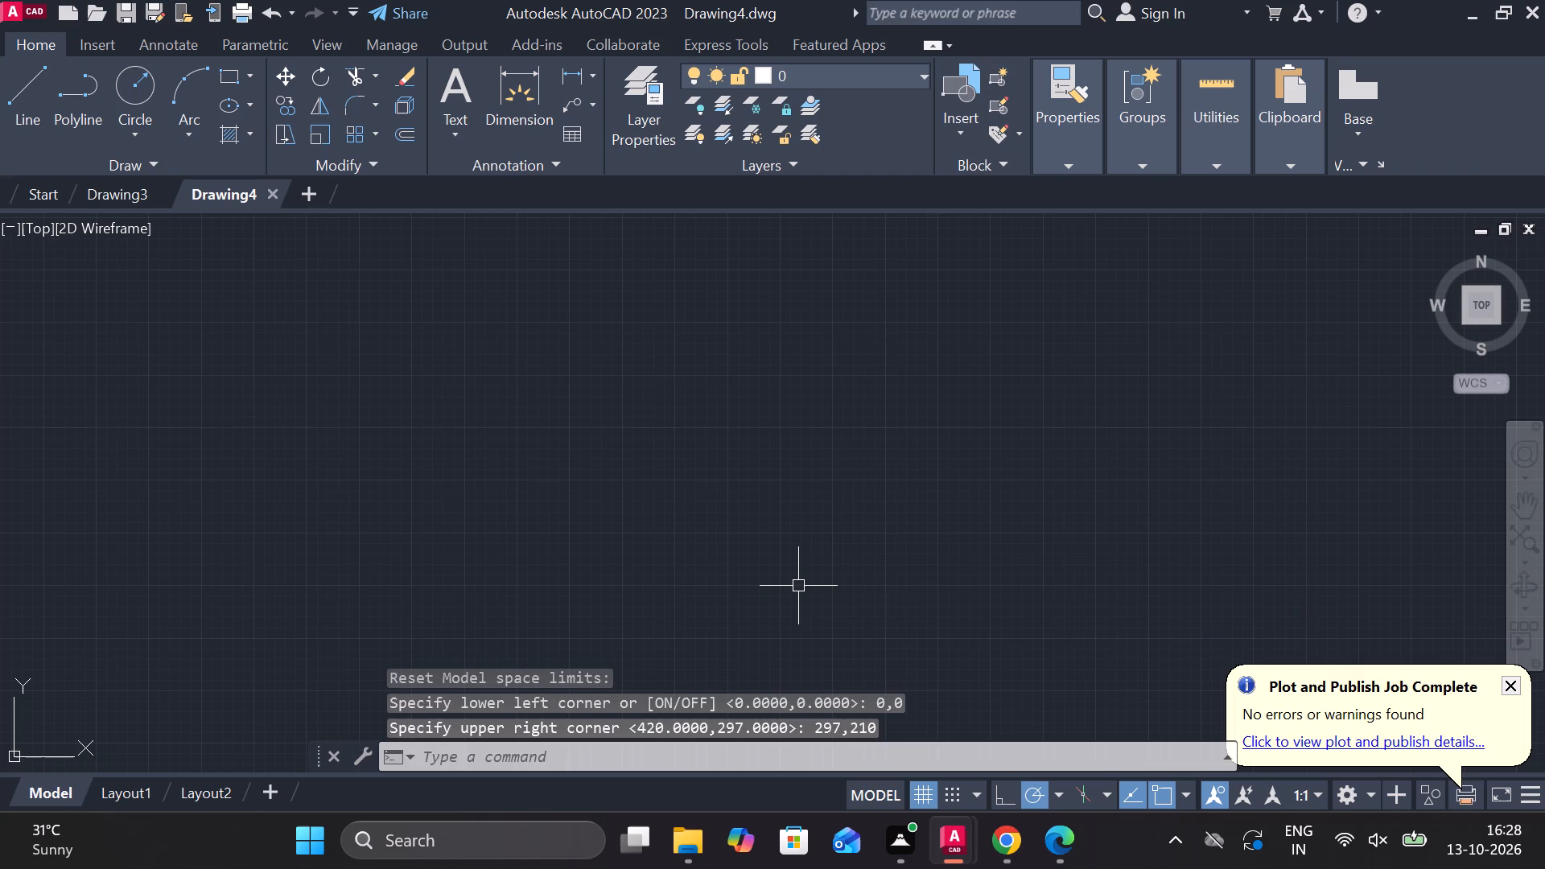
# Zoom the model space view to the drawing extents.
pyautogui.press('z')
pyautogui.press('Return')
pyautogui.press('e')
pyautogui.press('Return')
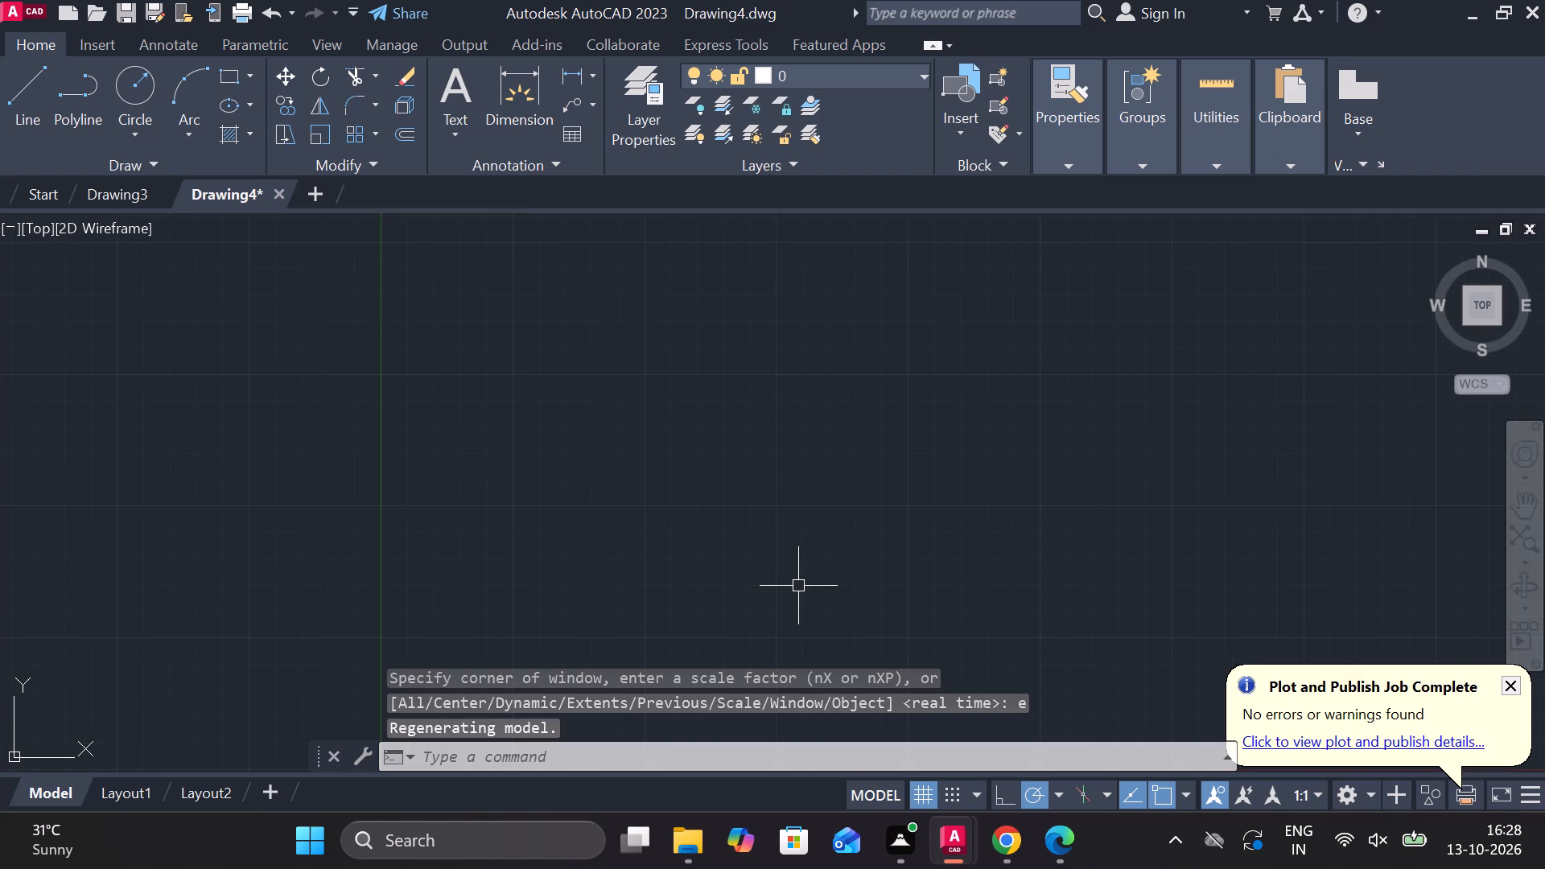
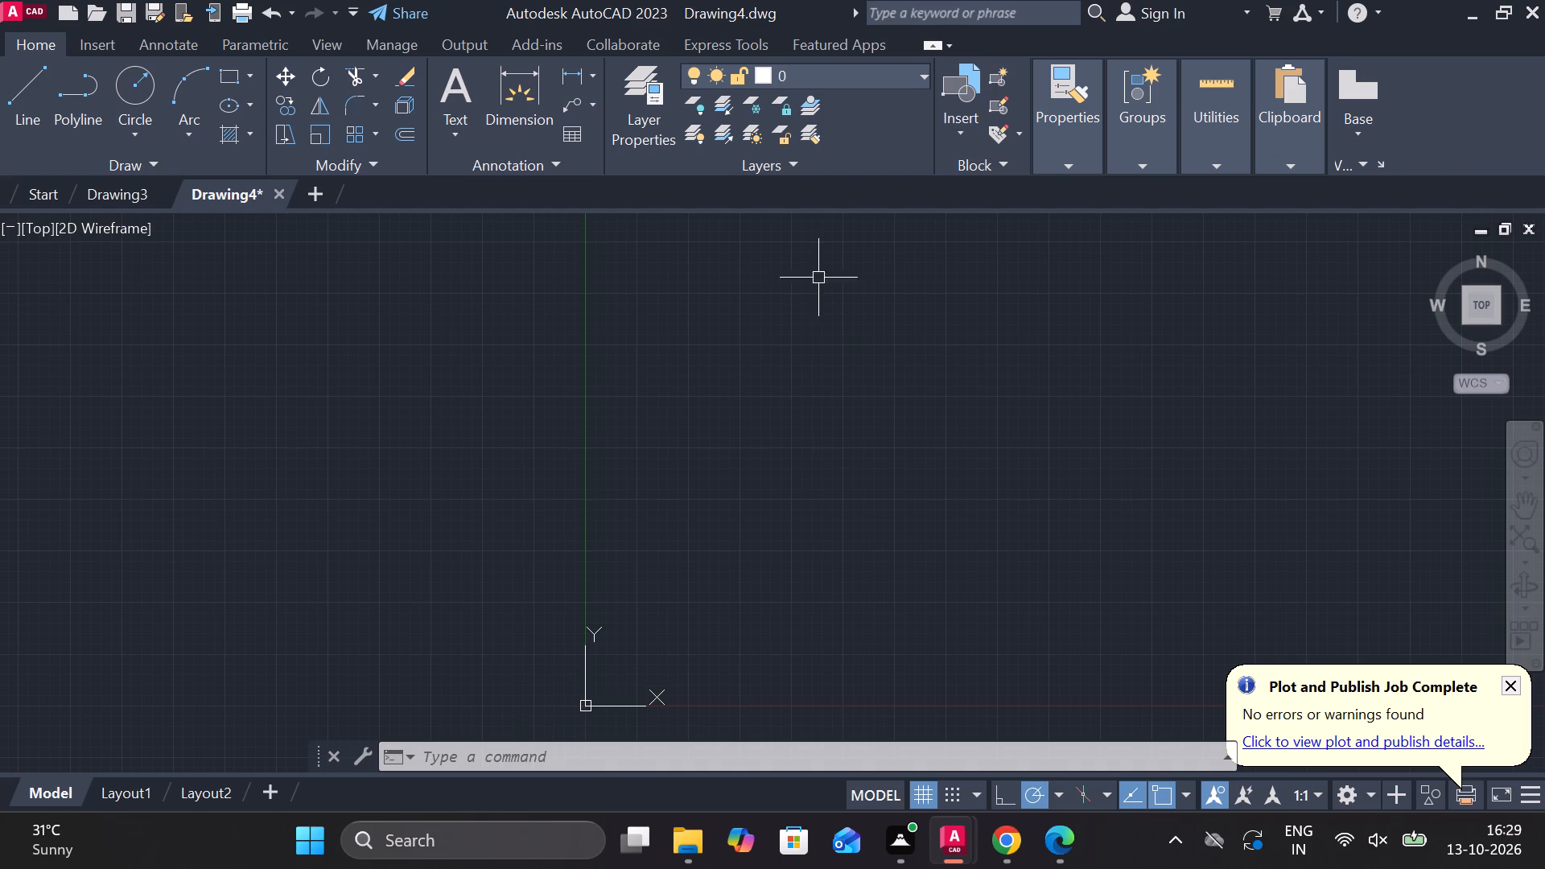
# Move the UCS origin from the world origin to a point far to its left and slightly below.
pyautogui.scroll(-2, 815, 570)
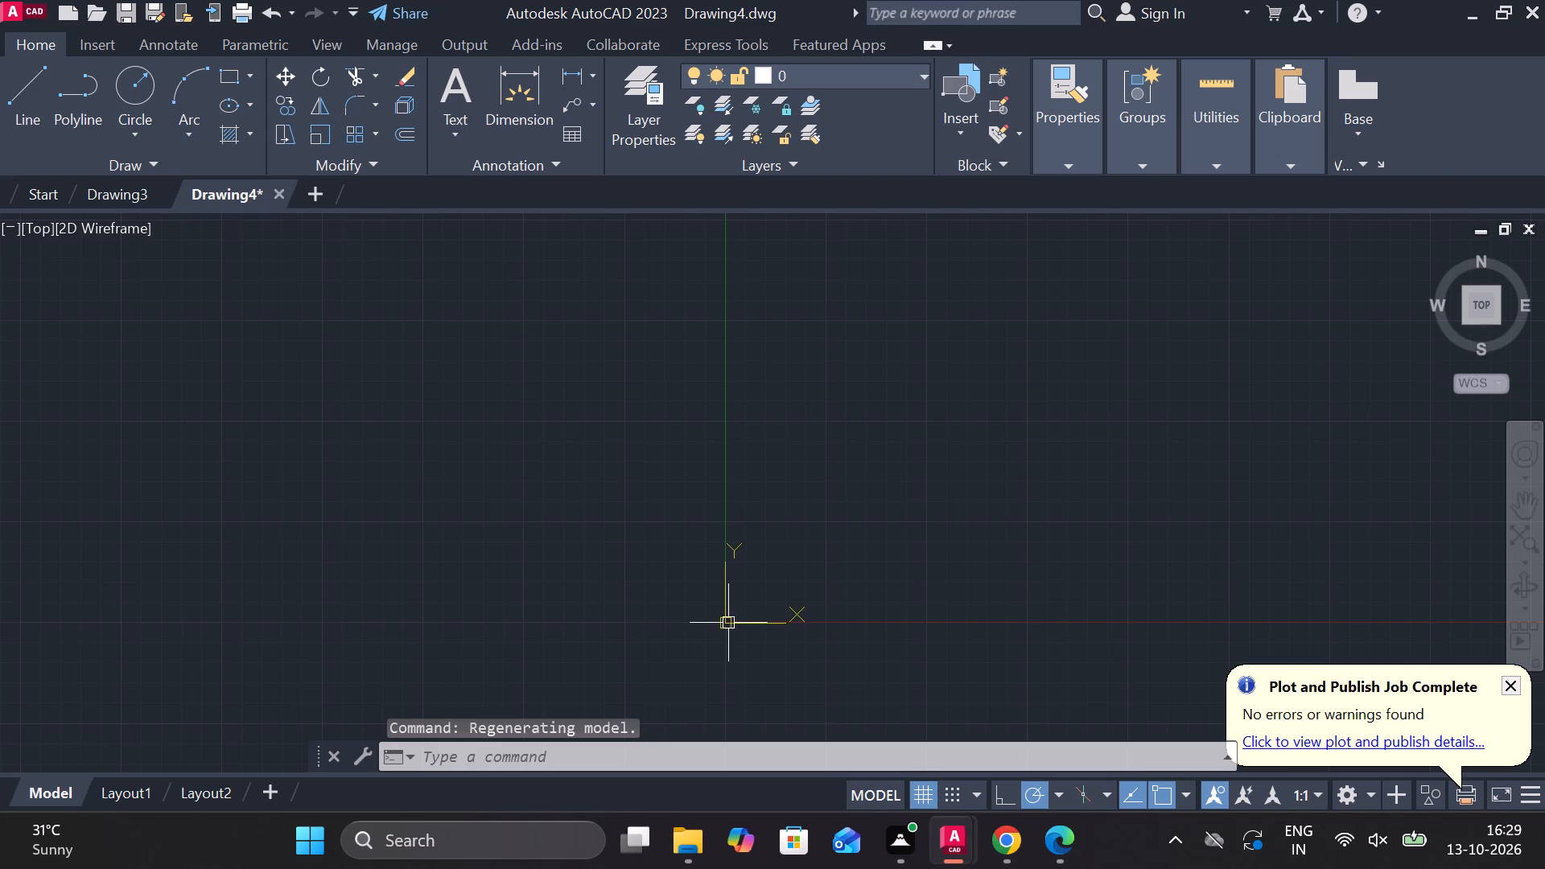
pyautogui.click(728, 623)
pyautogui.click(725, 623)
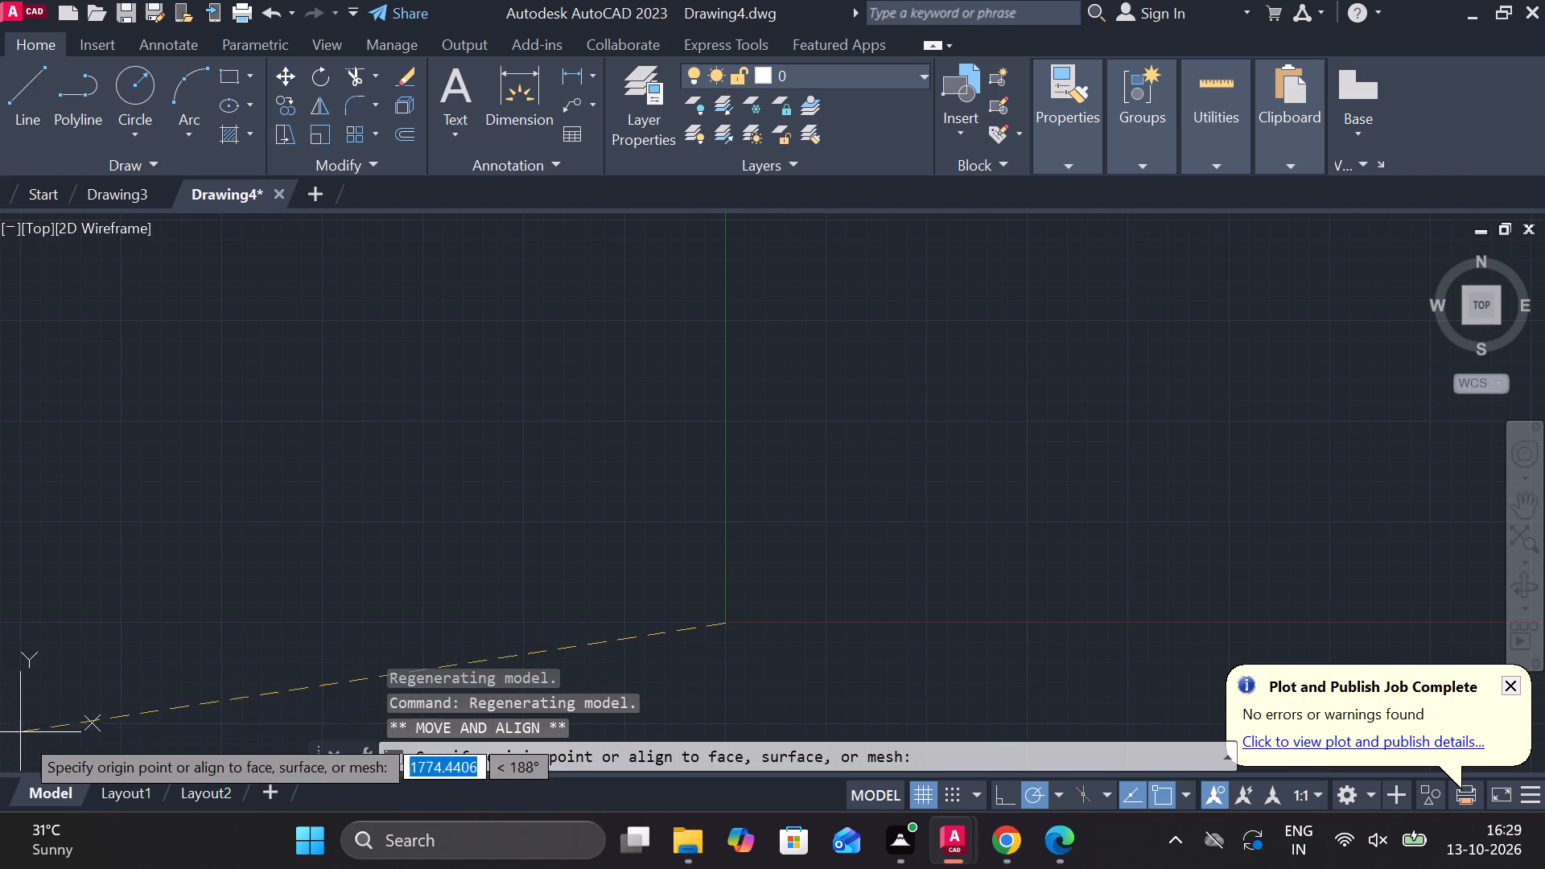
pyautogui.click(31, 737)
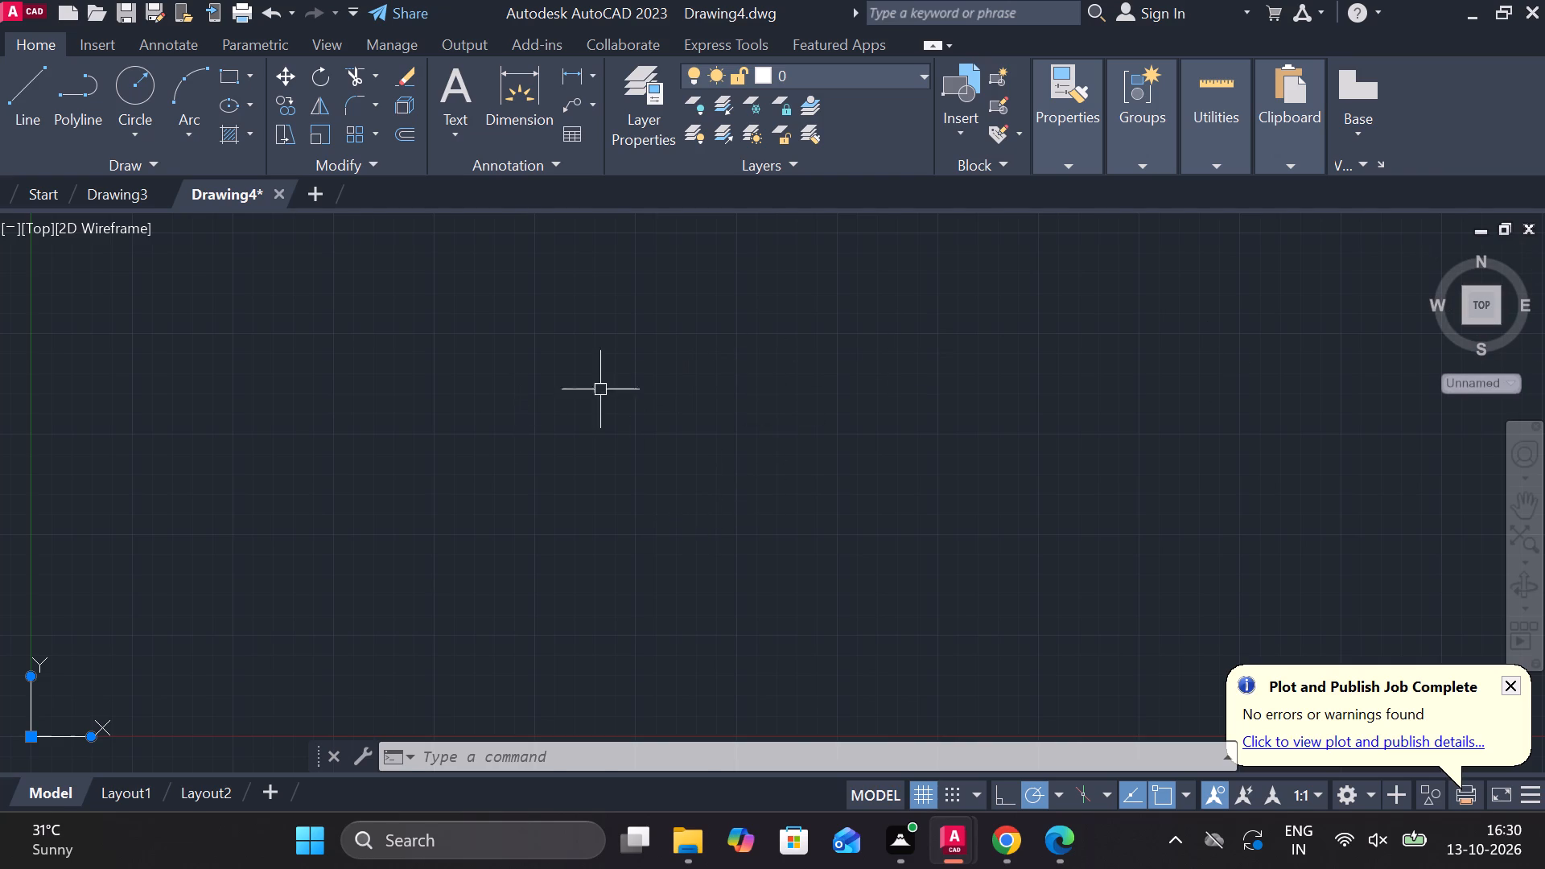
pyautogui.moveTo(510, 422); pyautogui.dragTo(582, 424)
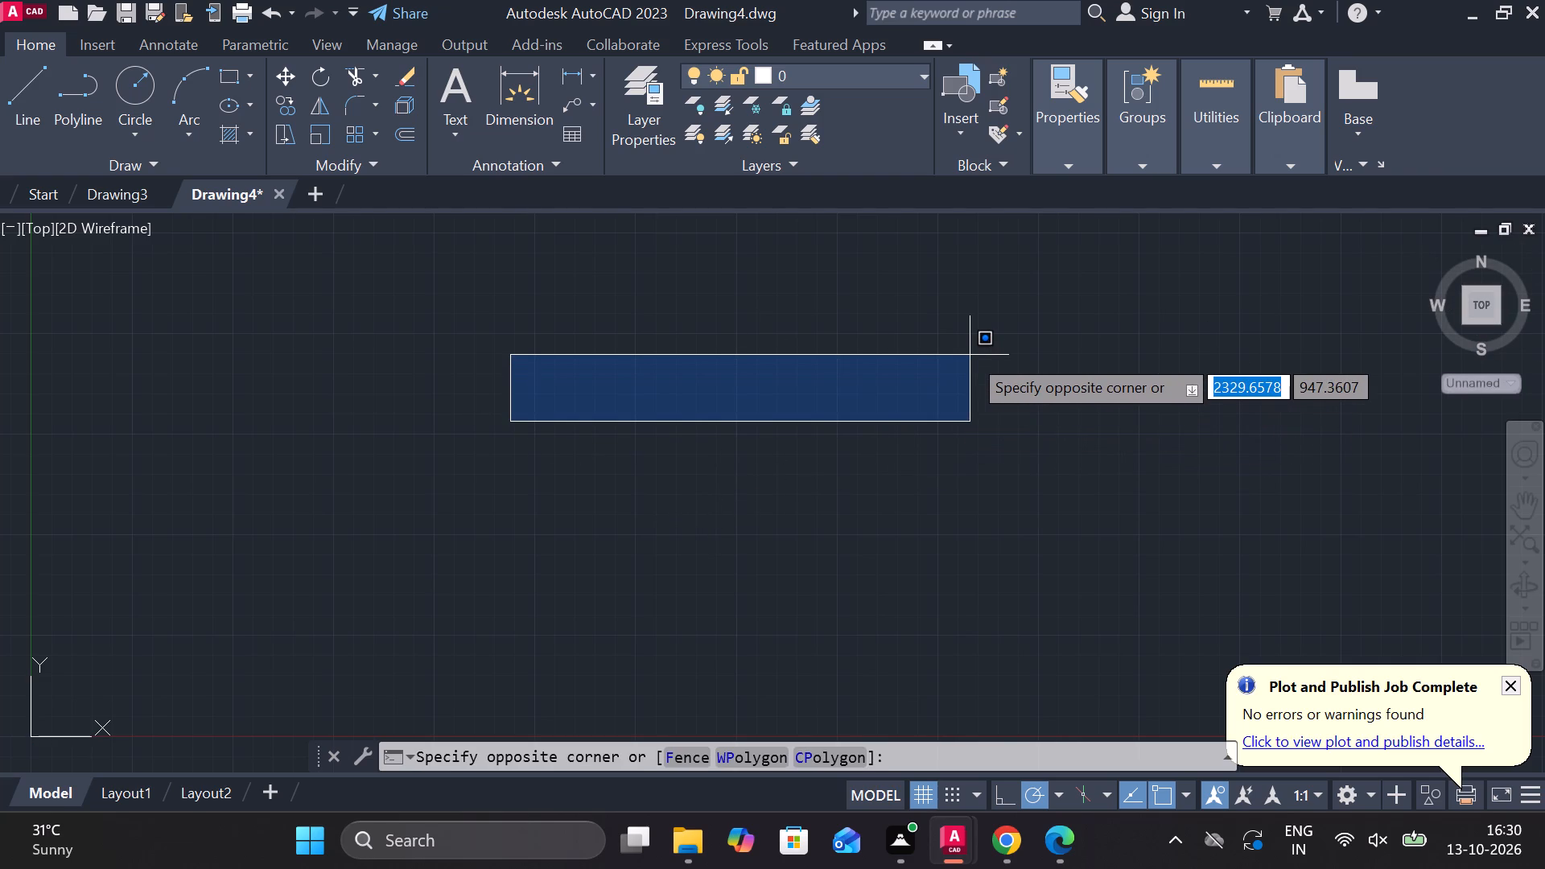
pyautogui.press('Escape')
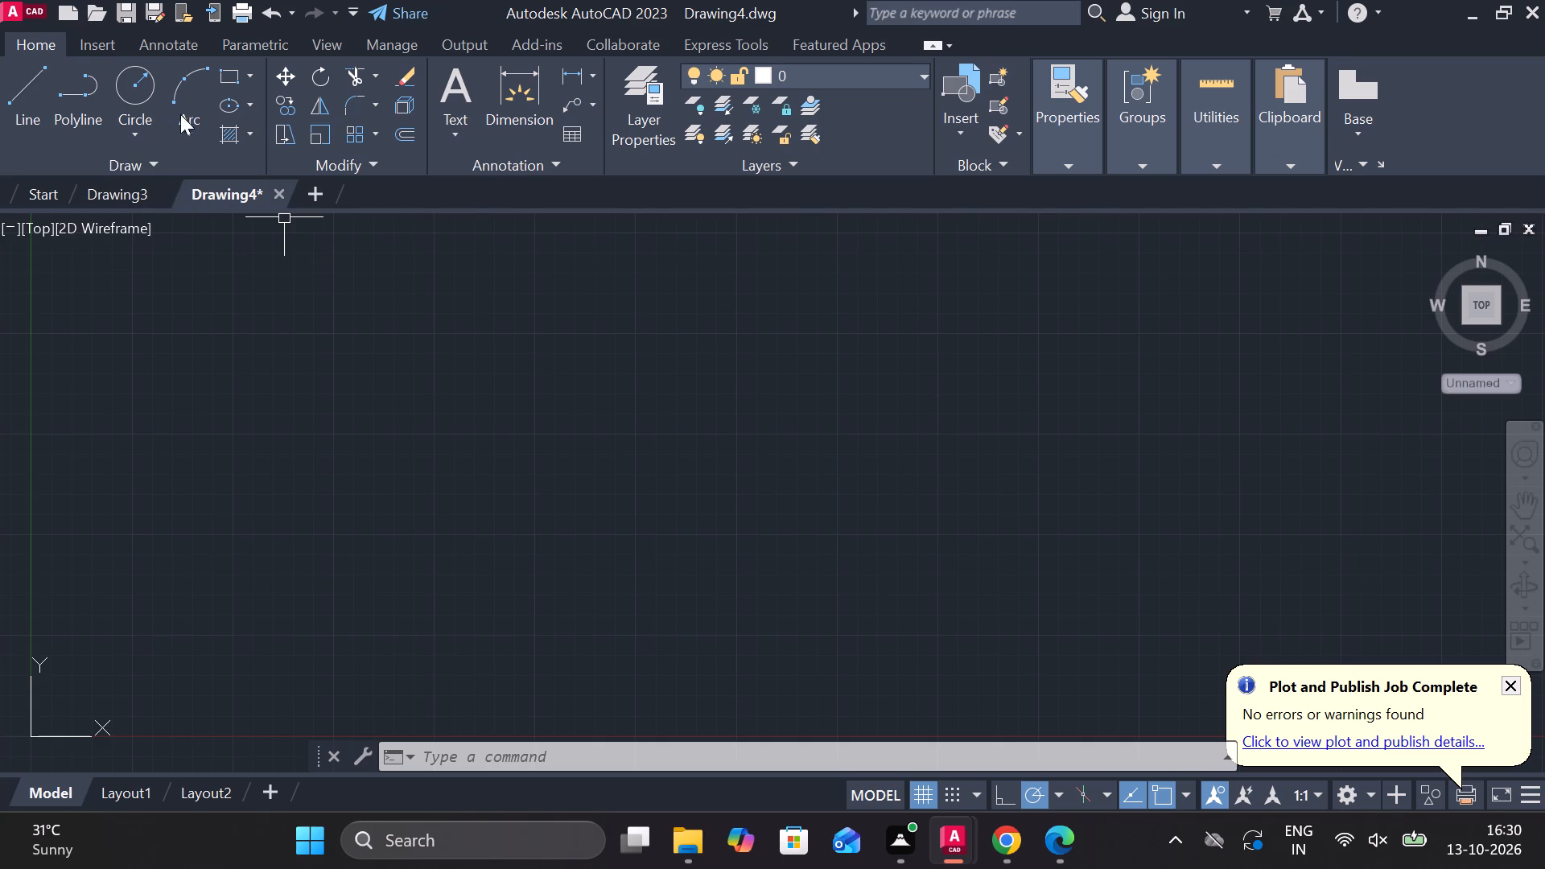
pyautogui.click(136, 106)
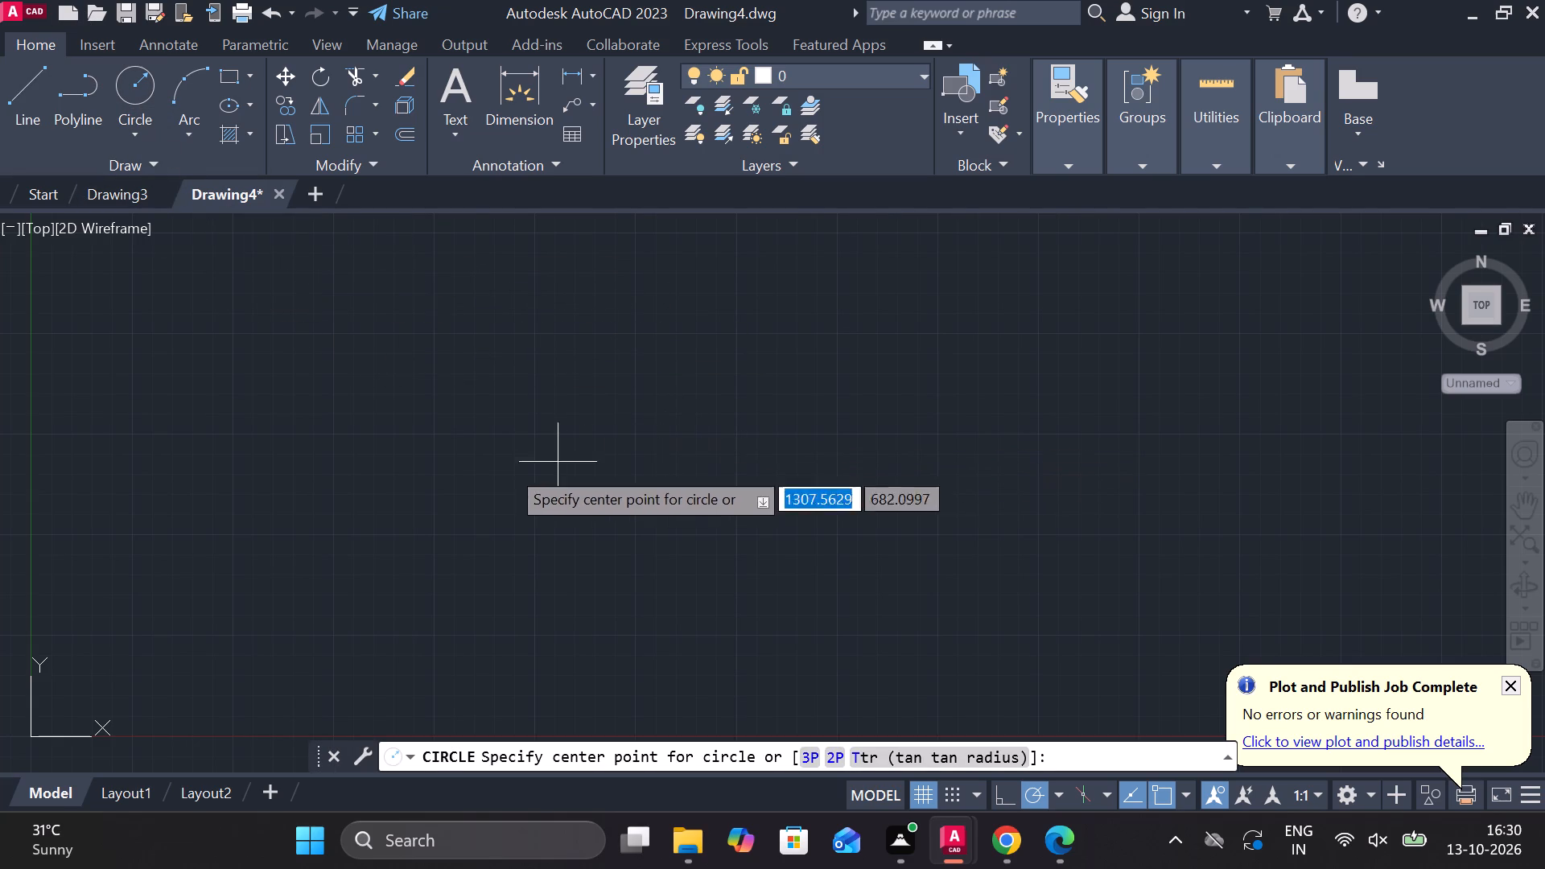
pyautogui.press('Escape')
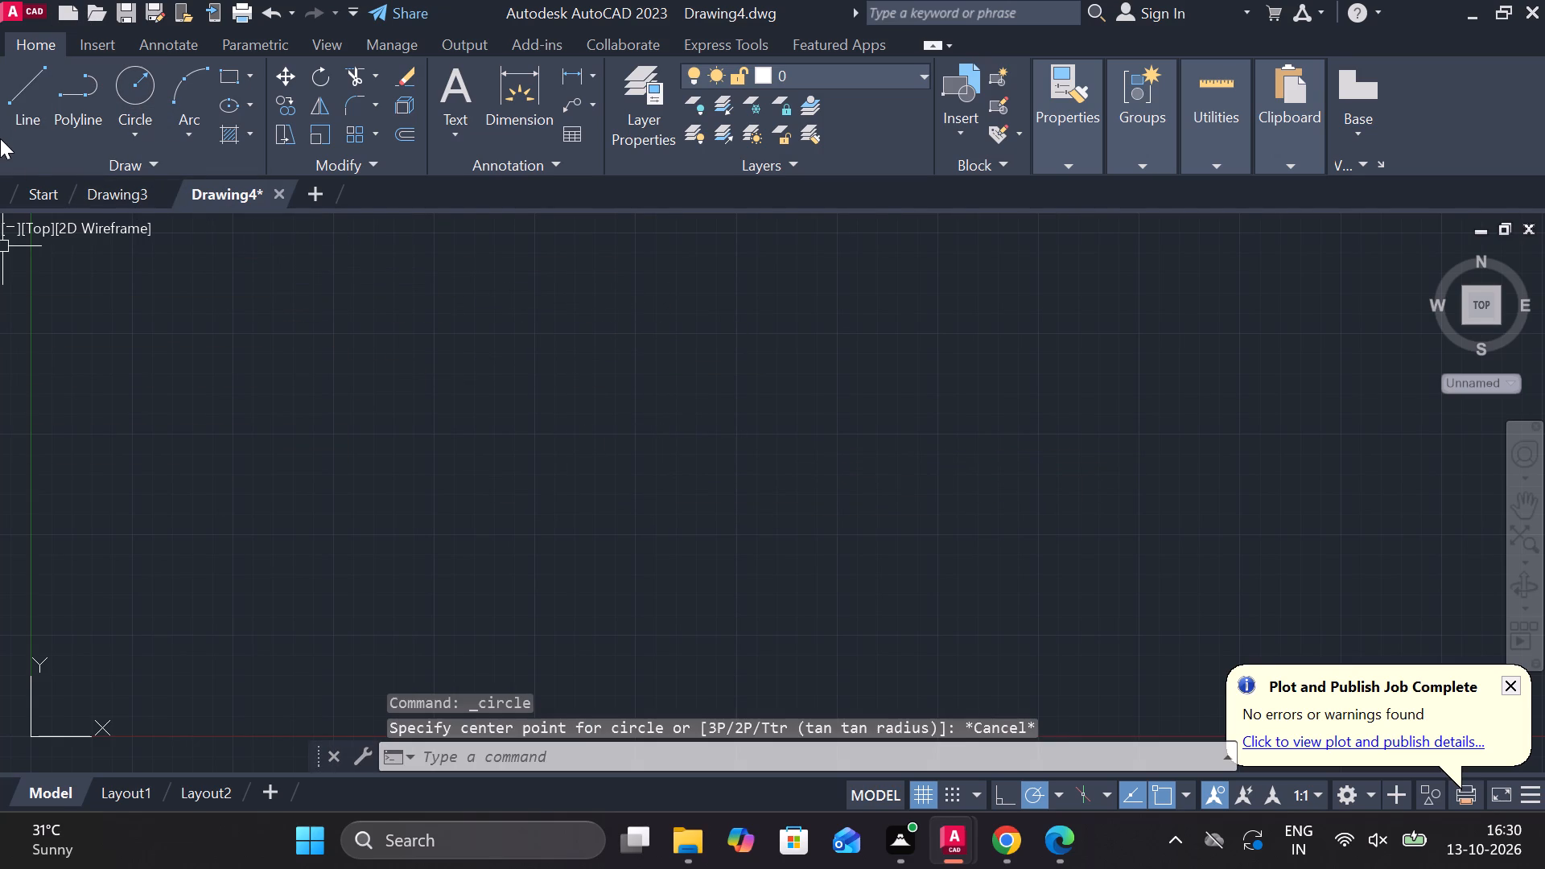
# Draw a single horizontal centre line running to the right from about 1440,670.
pyautogui.click(37, 101)
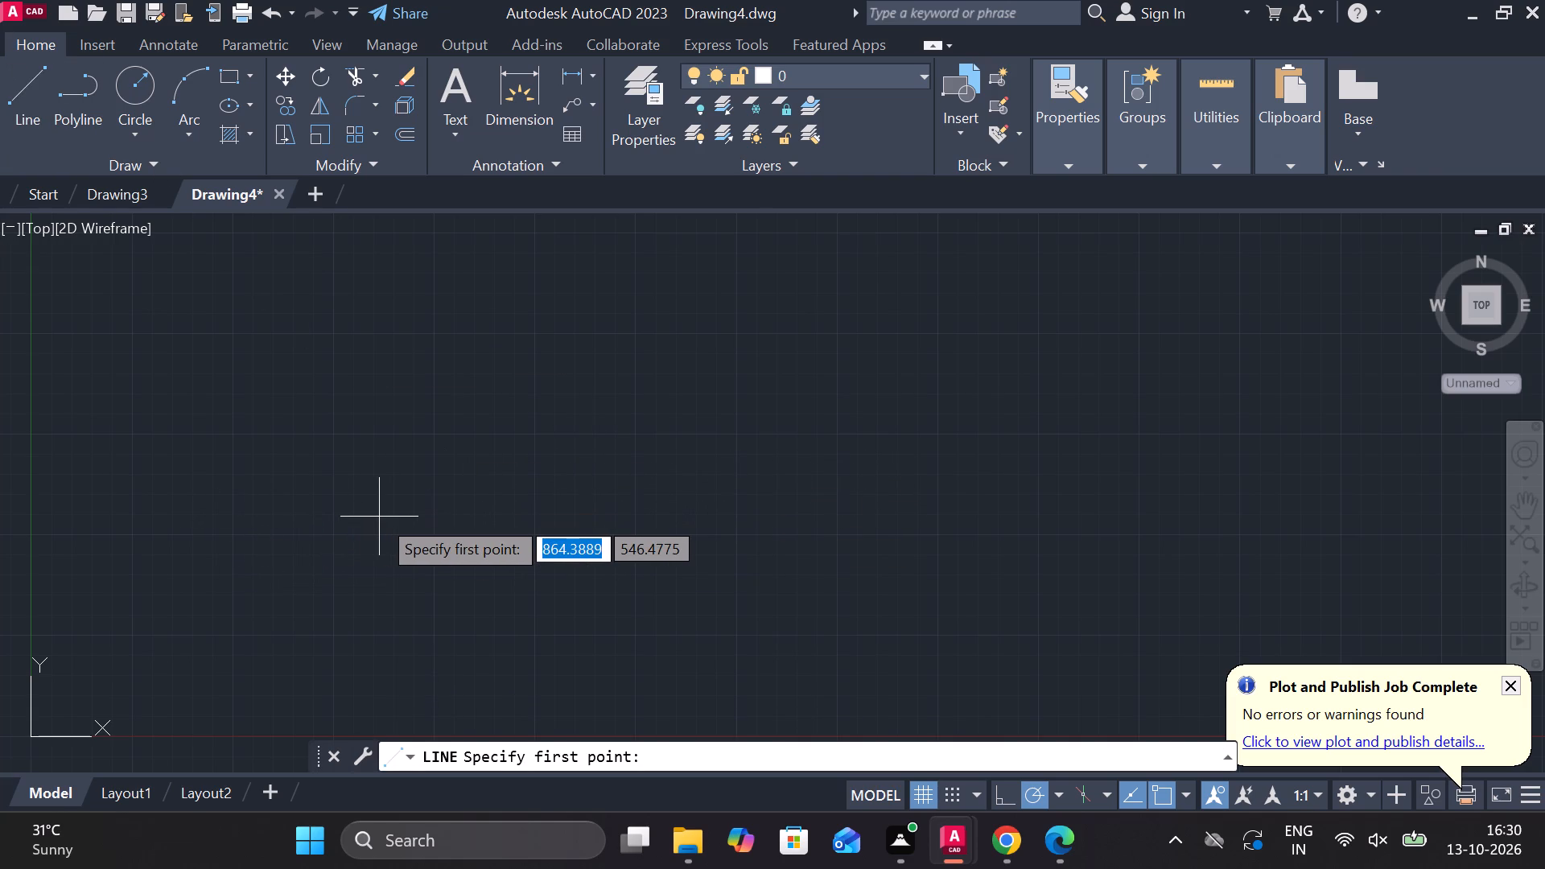
pyautogui.click(619, 466)
pyautogui.click(1036, 470)
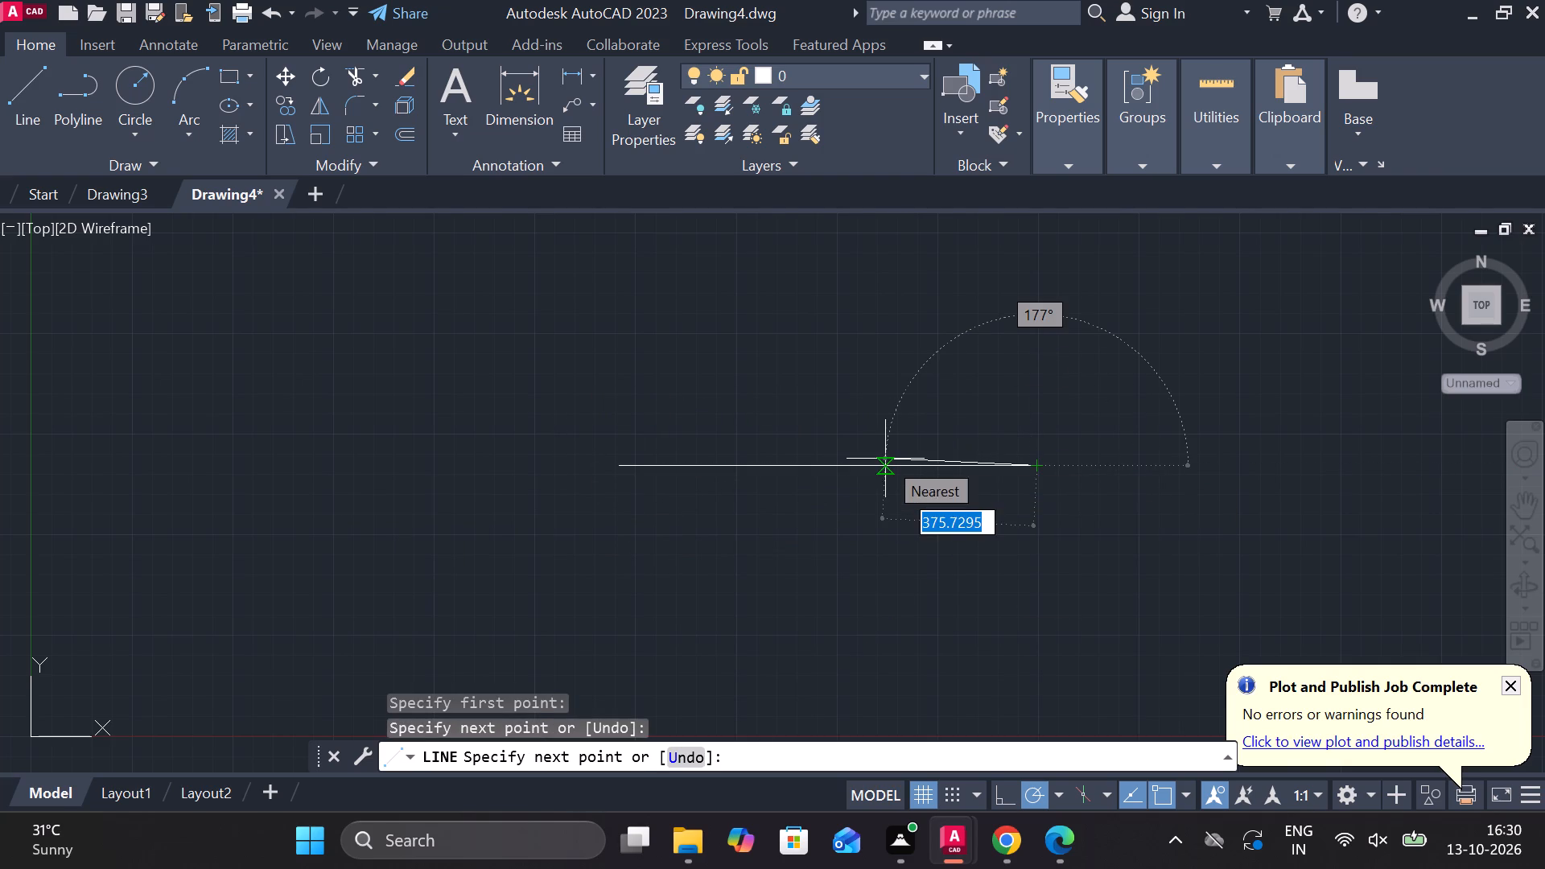
pyautogui.press('Escape')
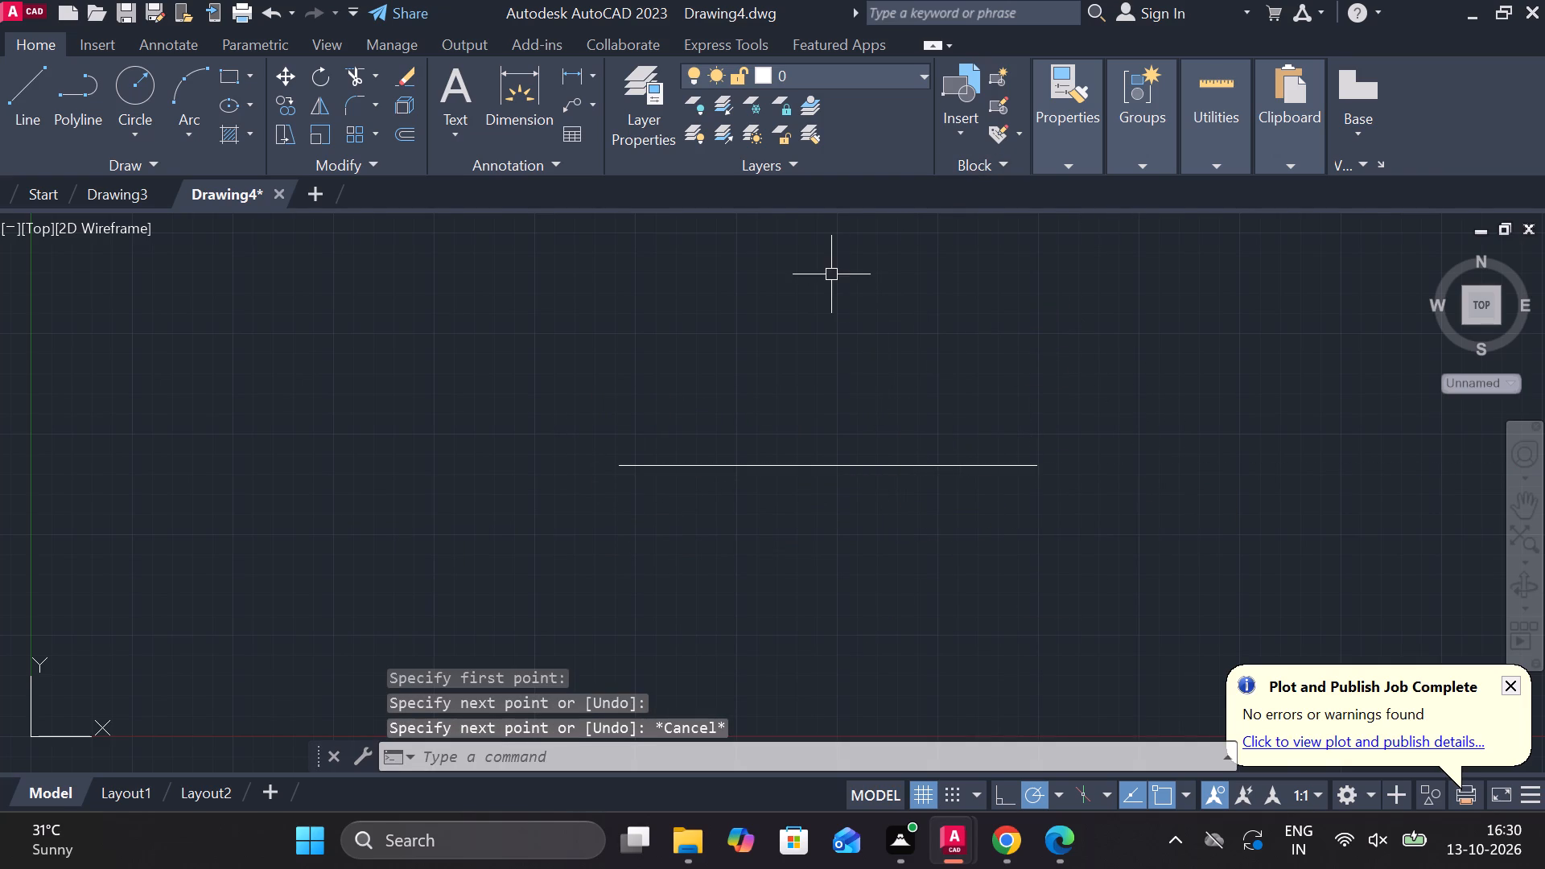
# Draw a vertical centre line straight down from about 1970,1111, crossing the horizontal line near its middle.
pyautogui.click(818, 287)
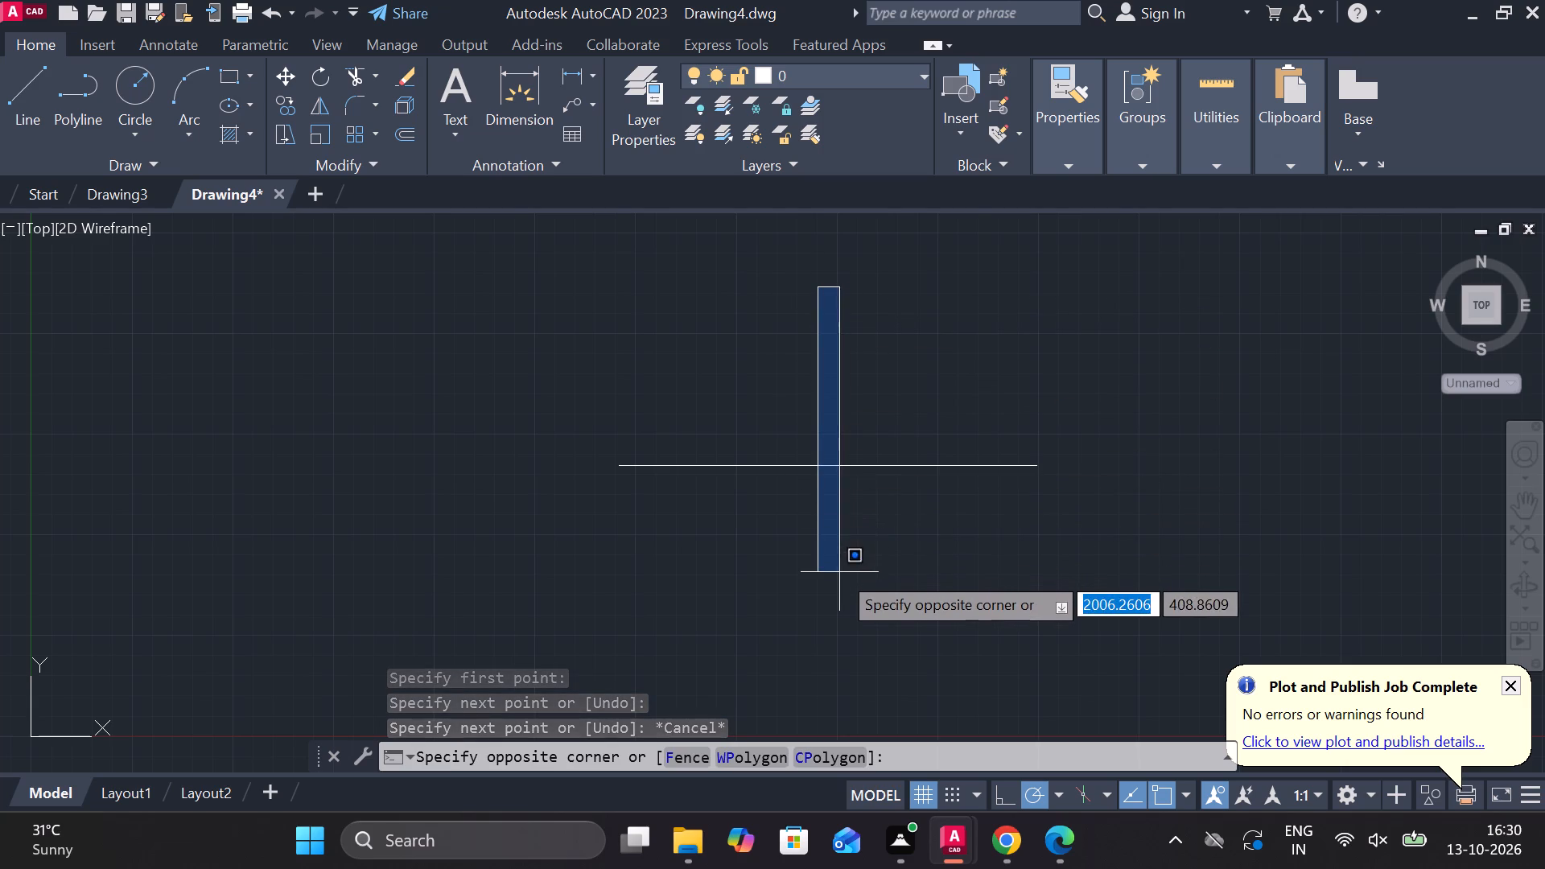
pyautogui.press('Escape')
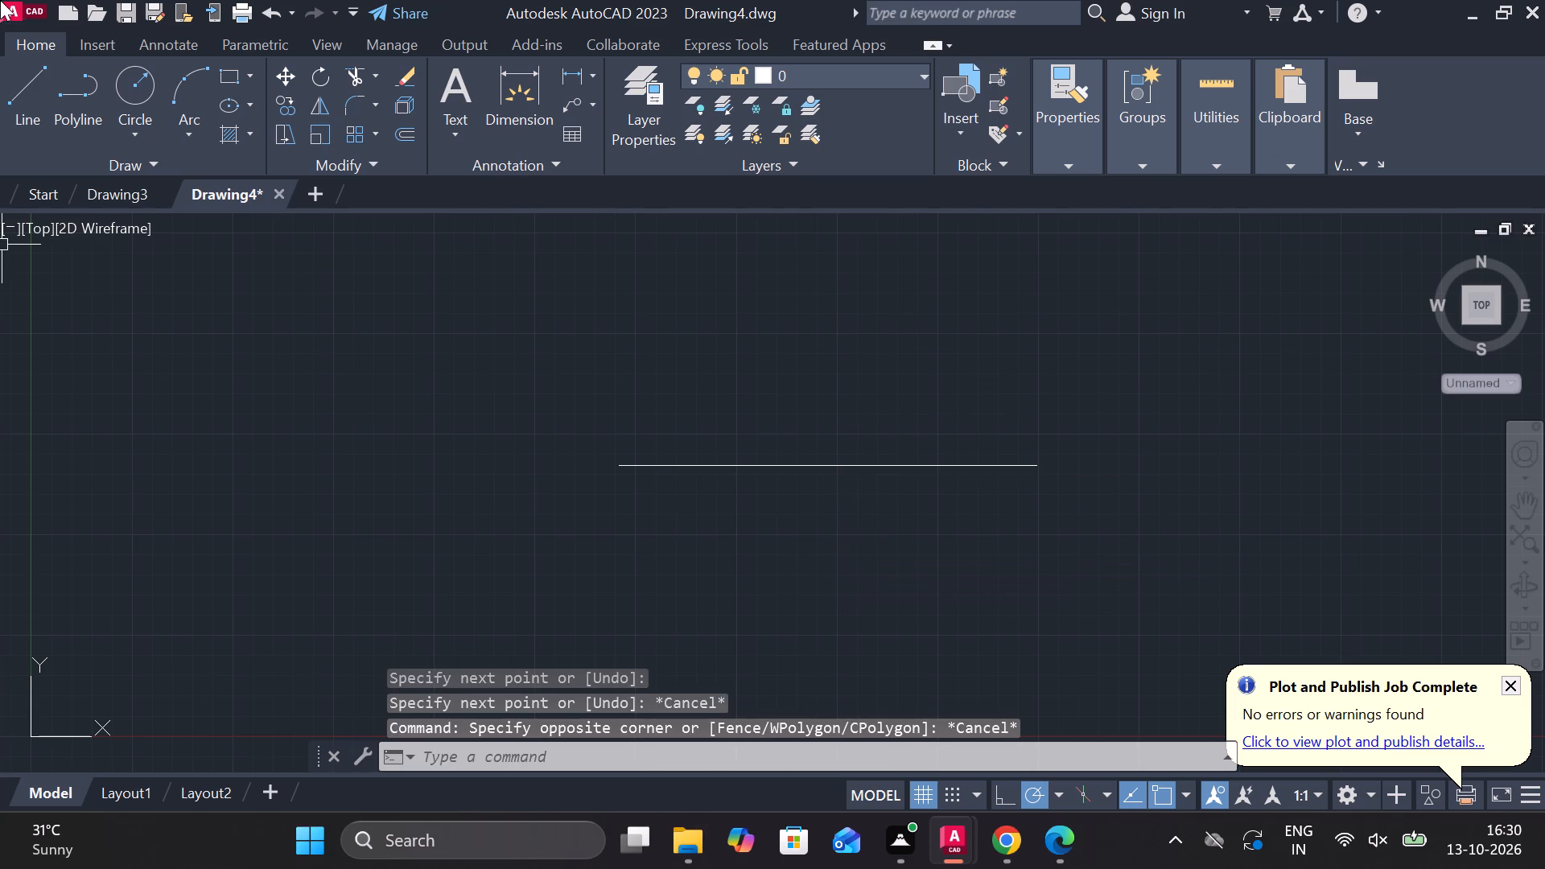
pyautogui.click(24, 109)
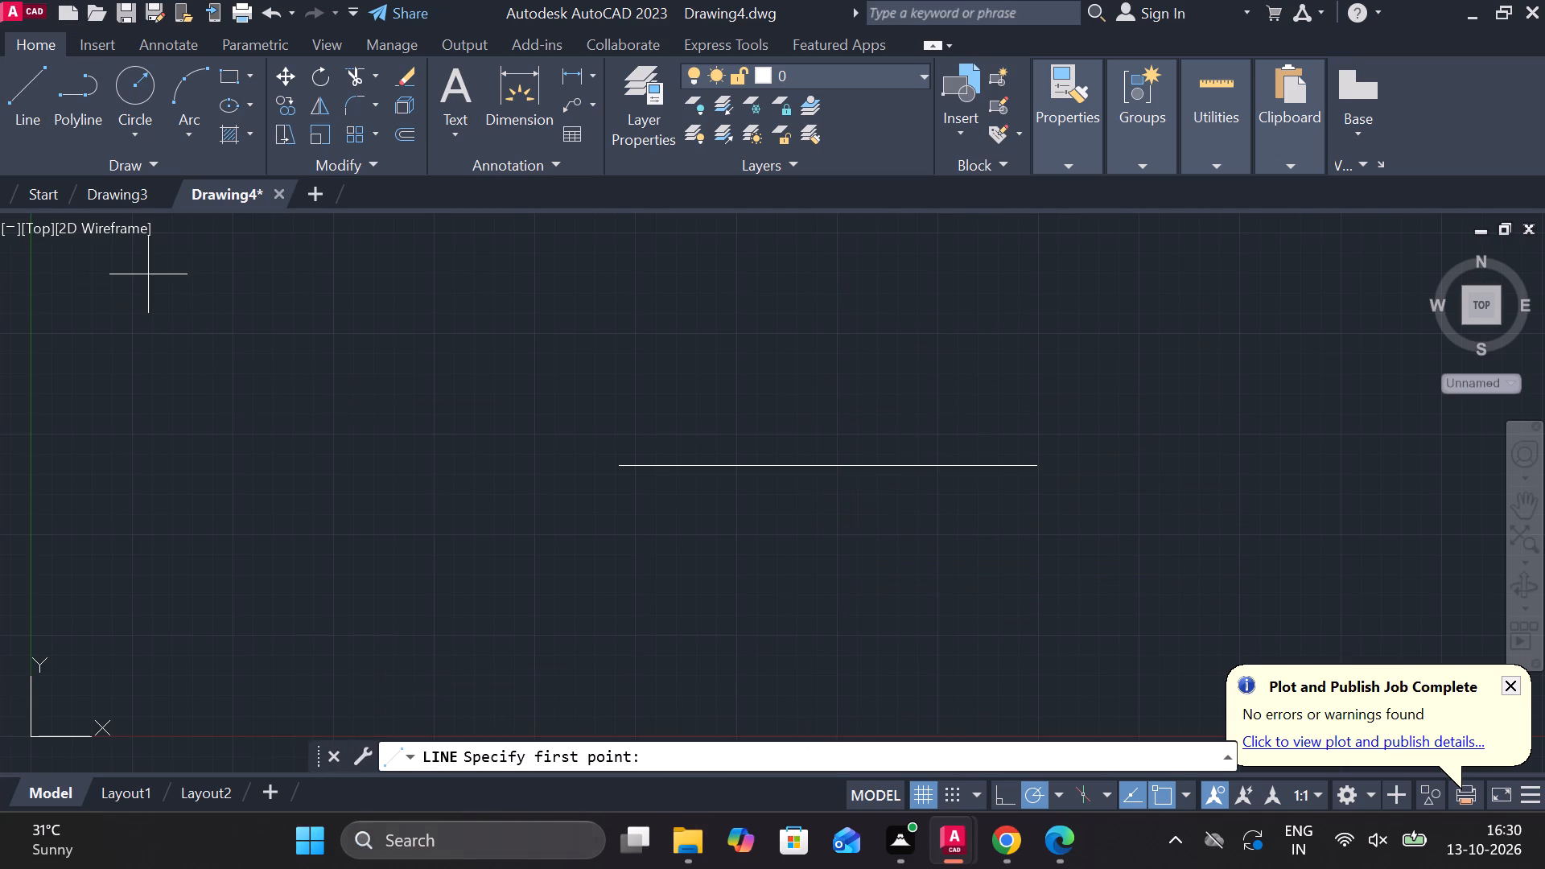
pyautogui.click(825, 289)
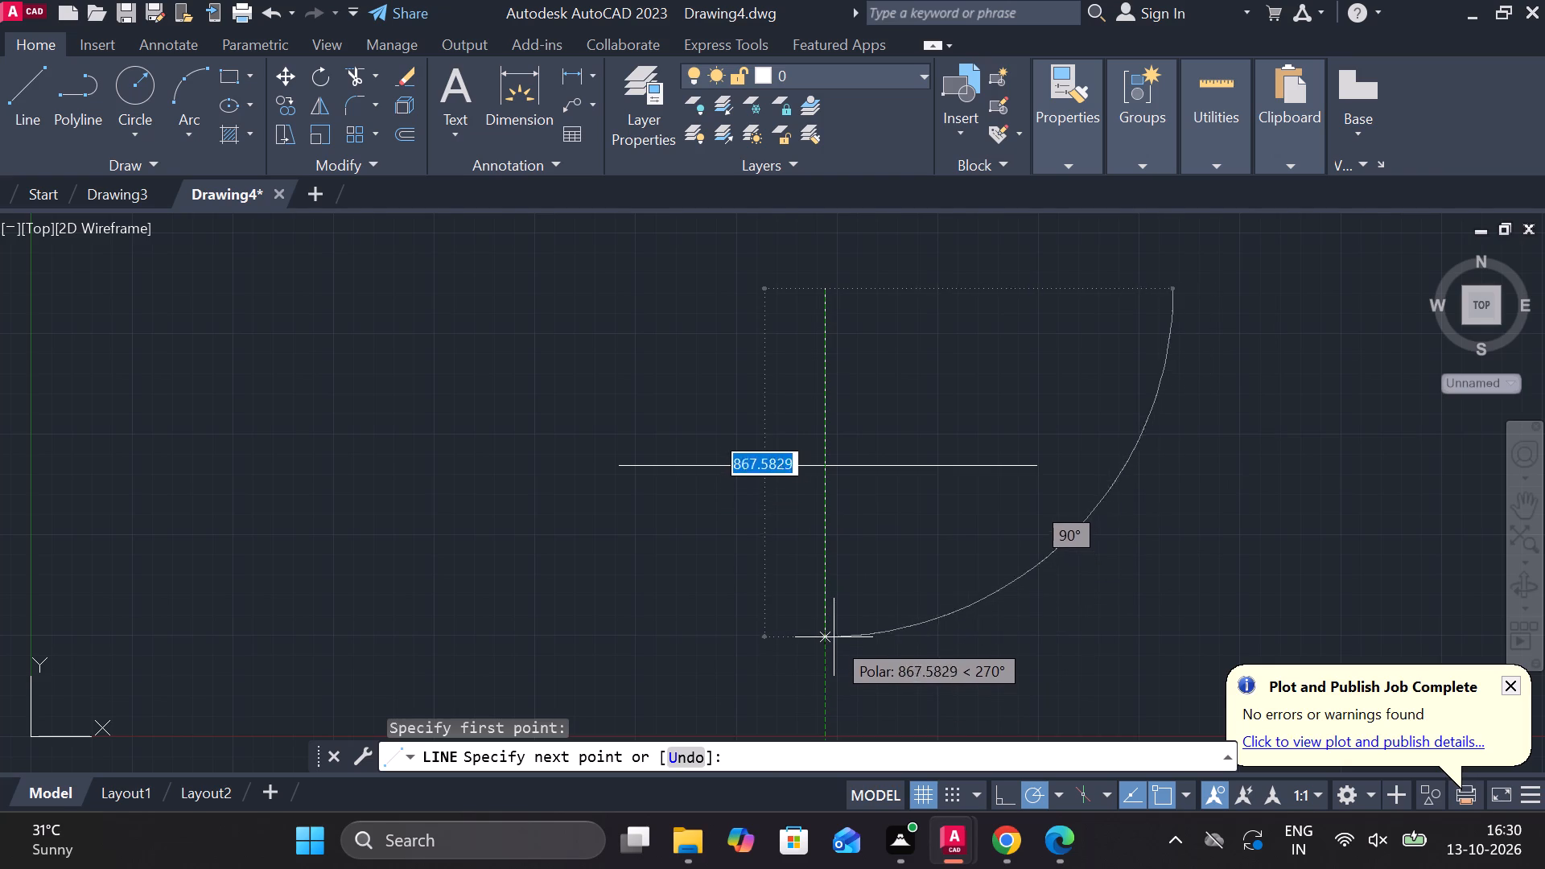
pyautogui.click(832, 626)
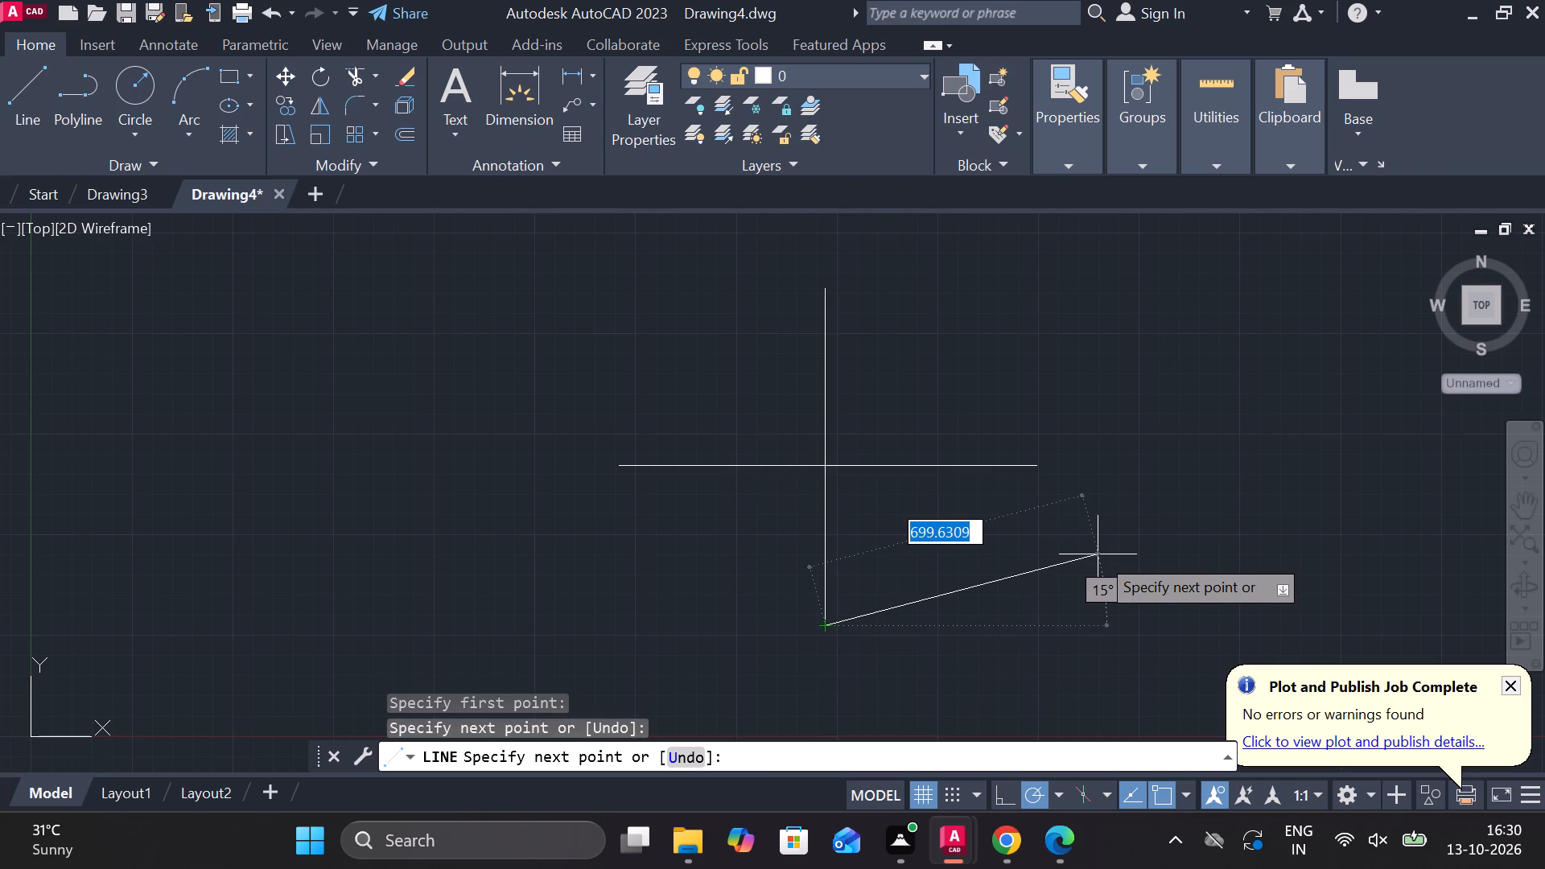
pyautogui.press('Escape')
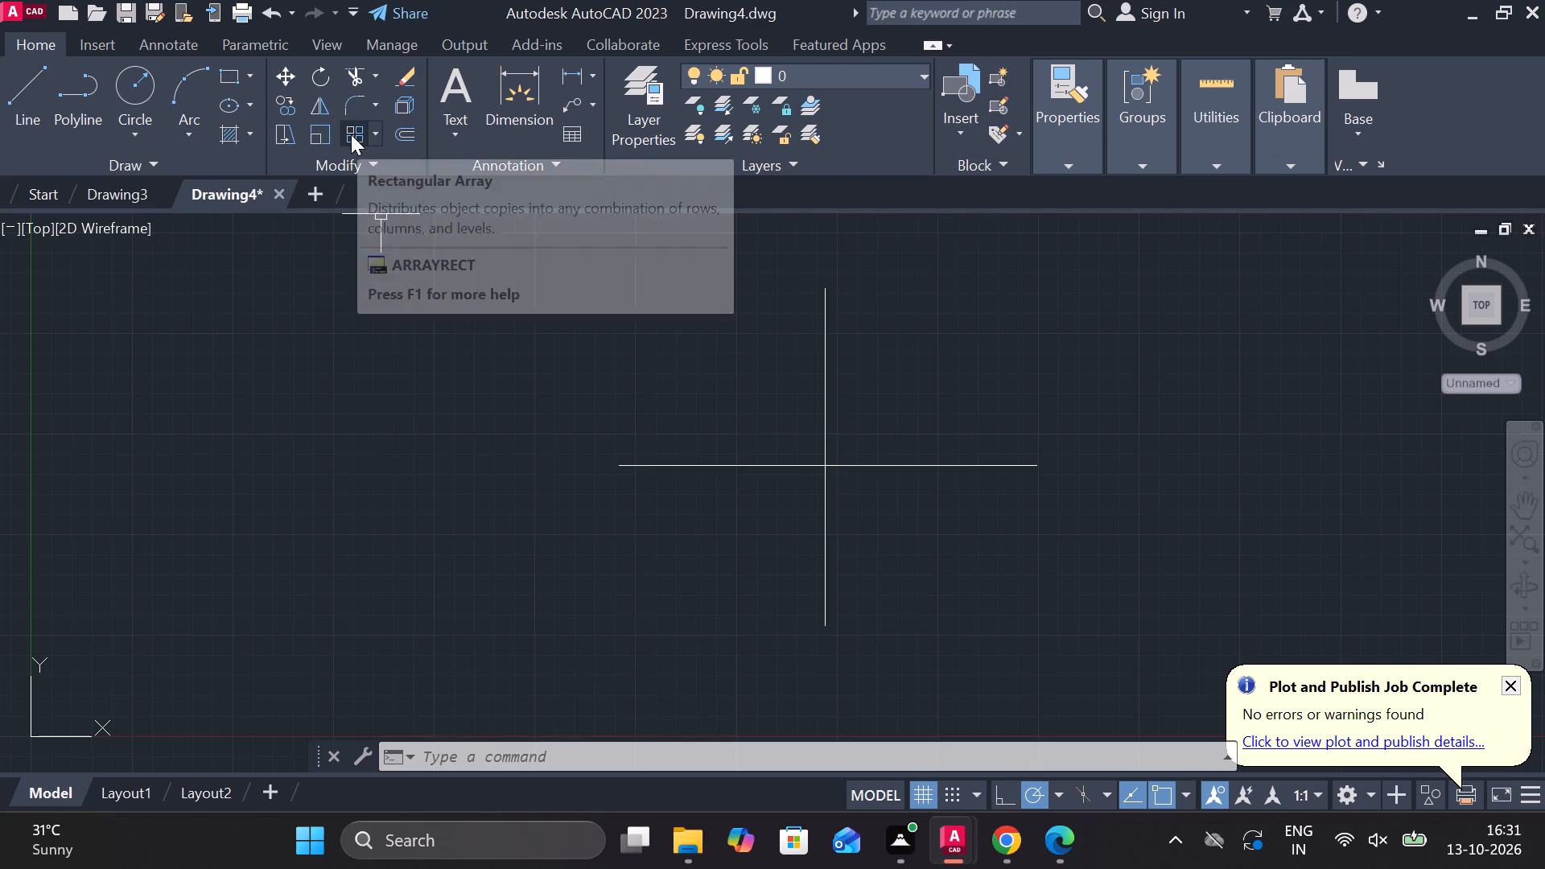
# Draw a circle of radius 225 centred on the intersection of the horizontal and vertical lines.
pyautogui.click(137, 89)
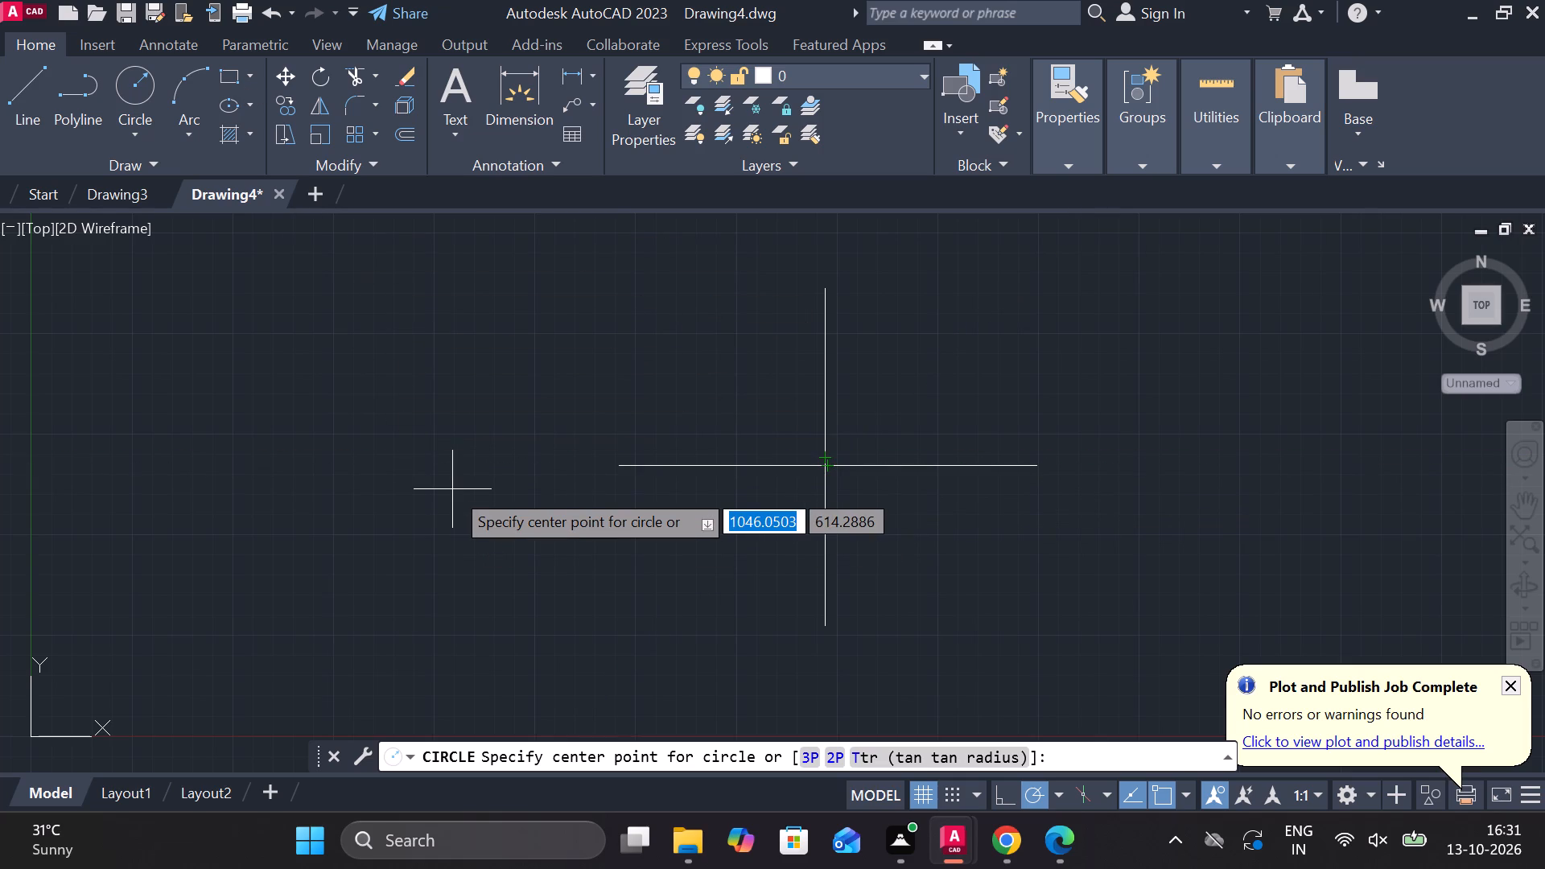
pyautogui.press('Escape')
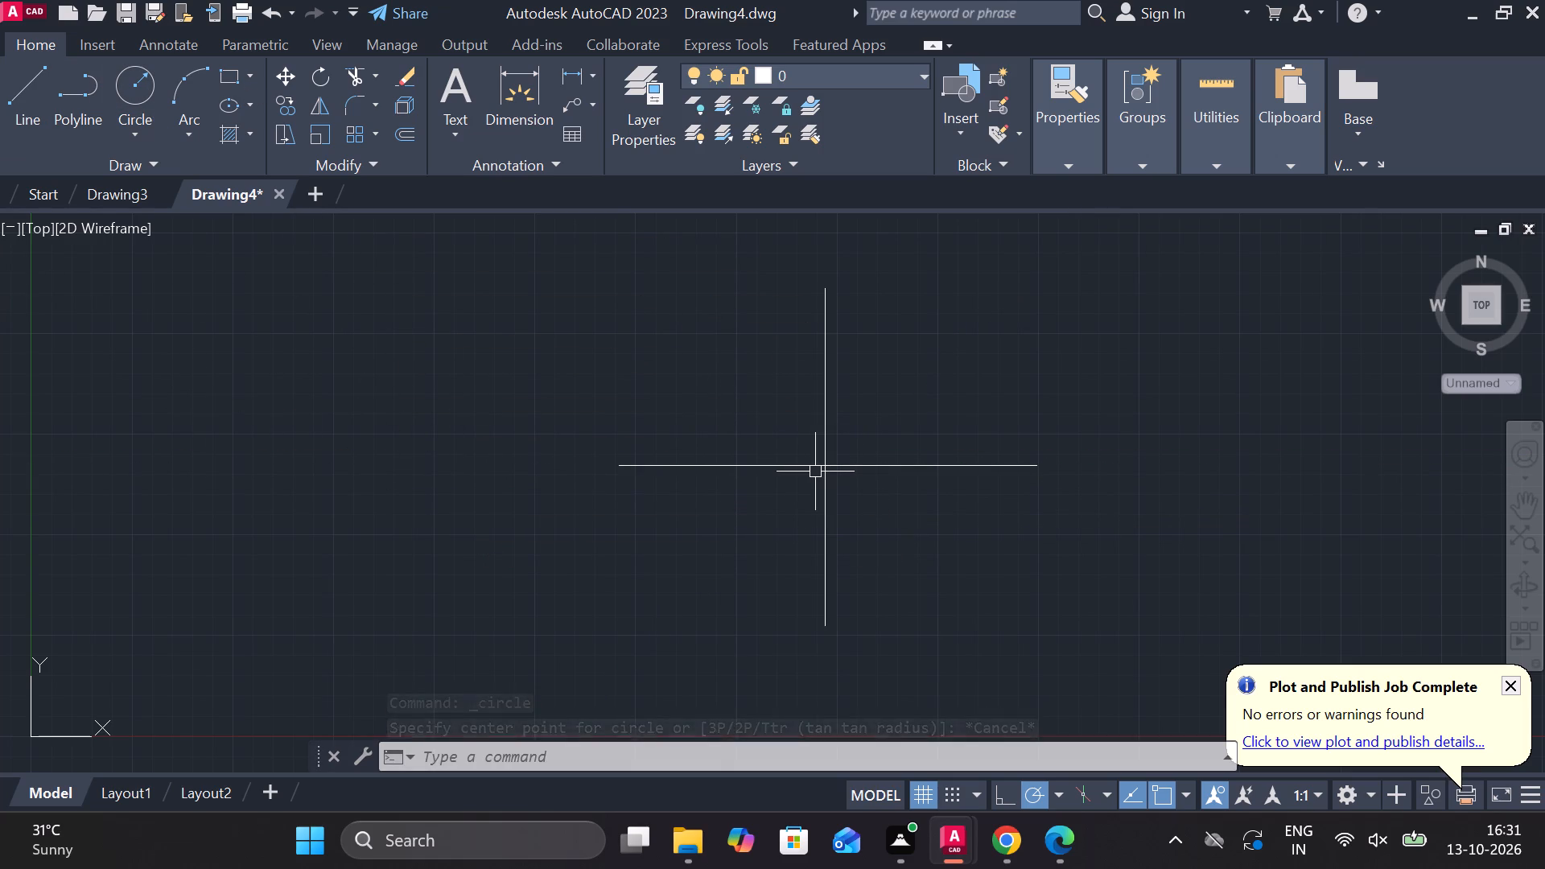
pyautogui.click(146, 93)
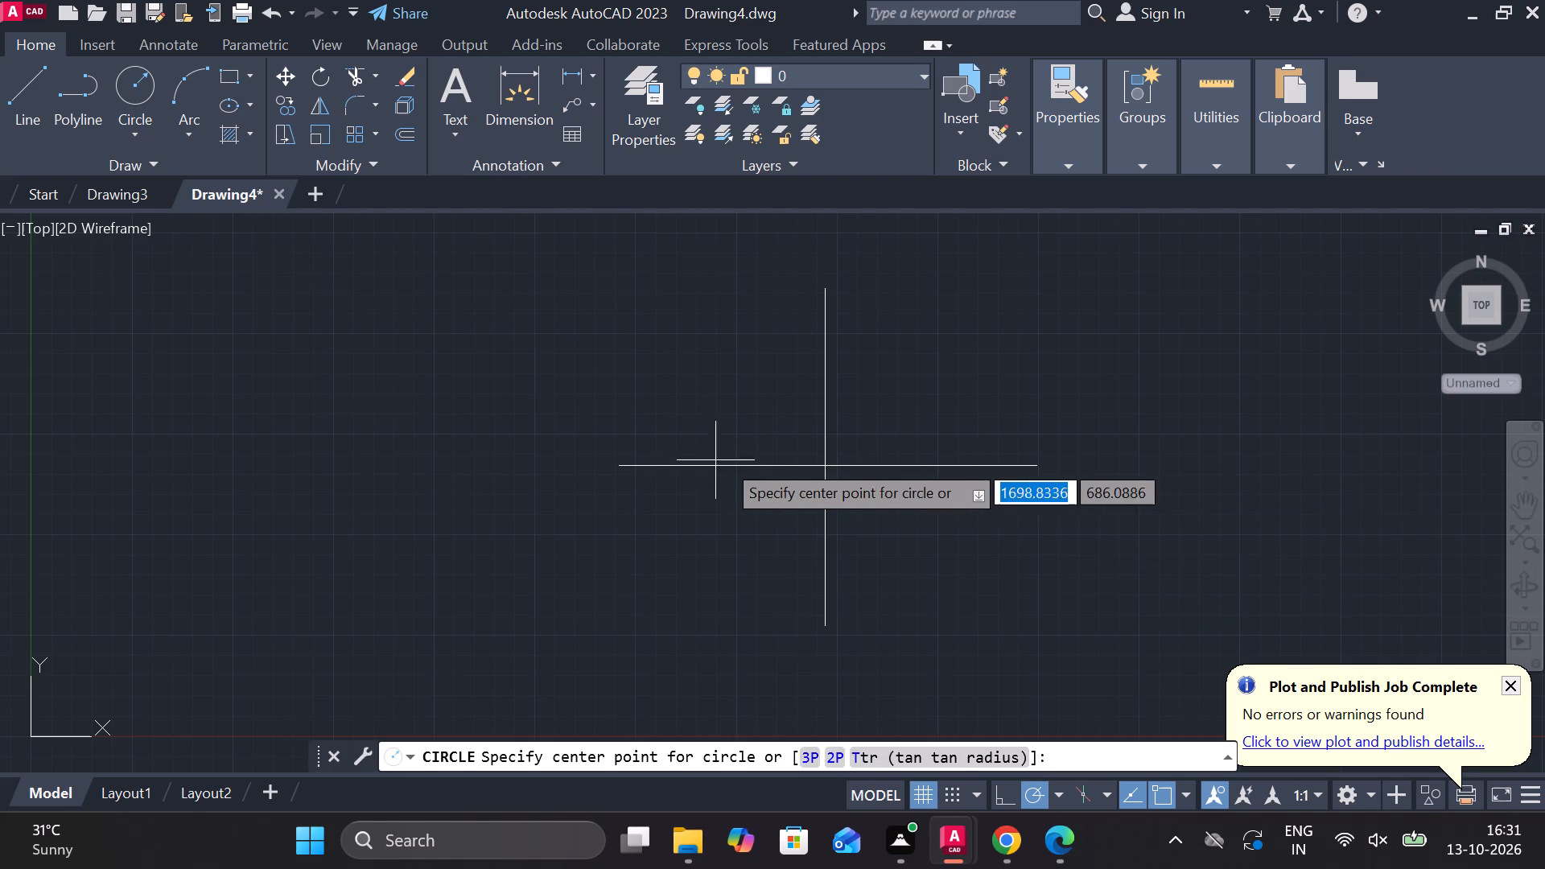
pyautogui.click(826, 465)
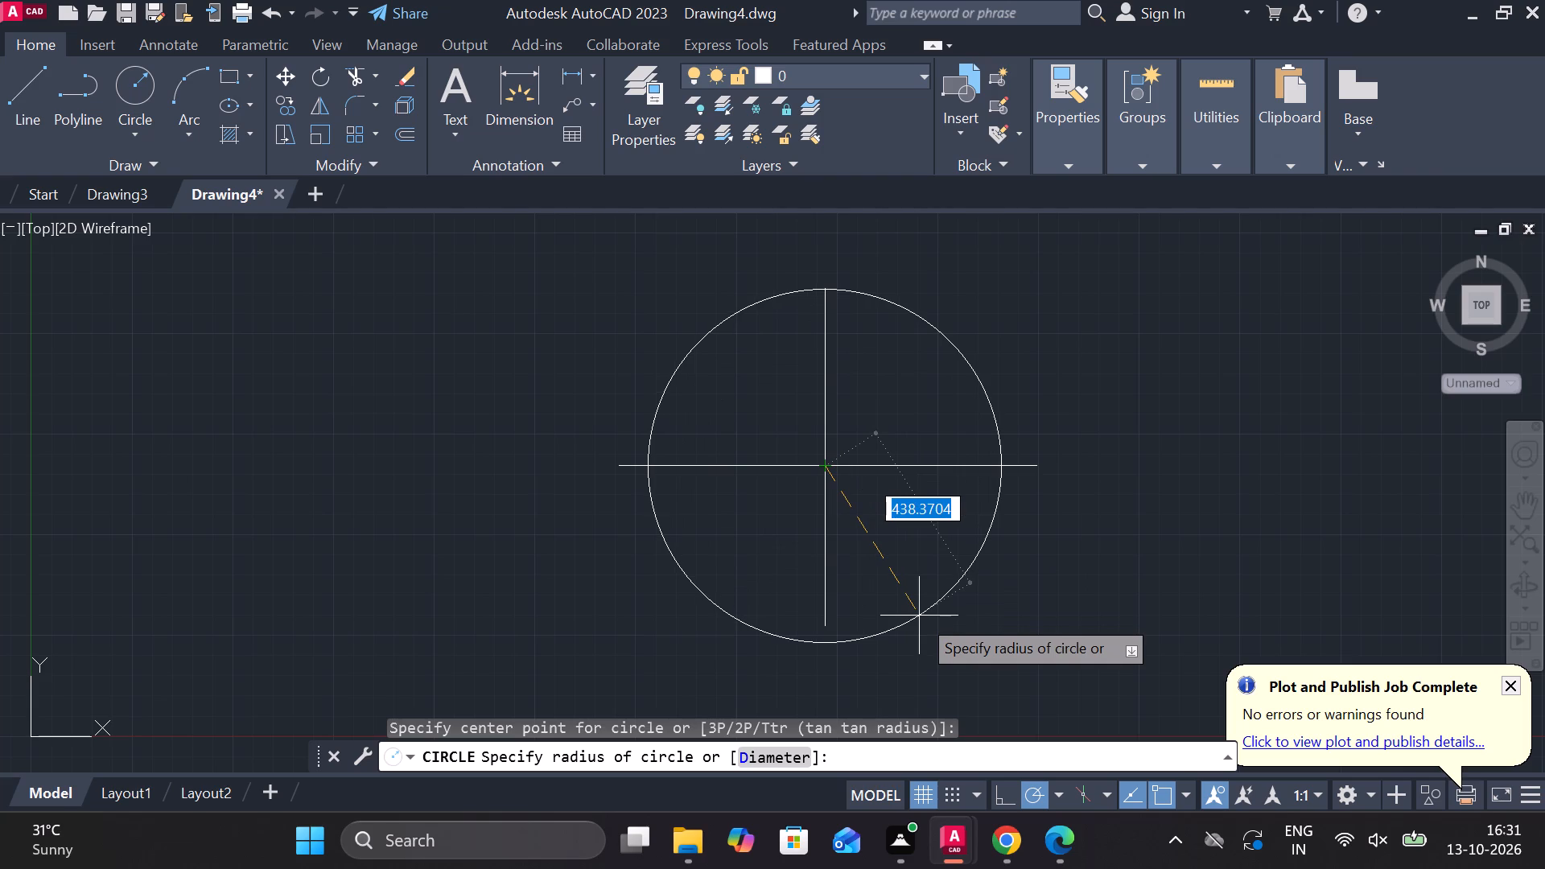
pyautogui.write('22')
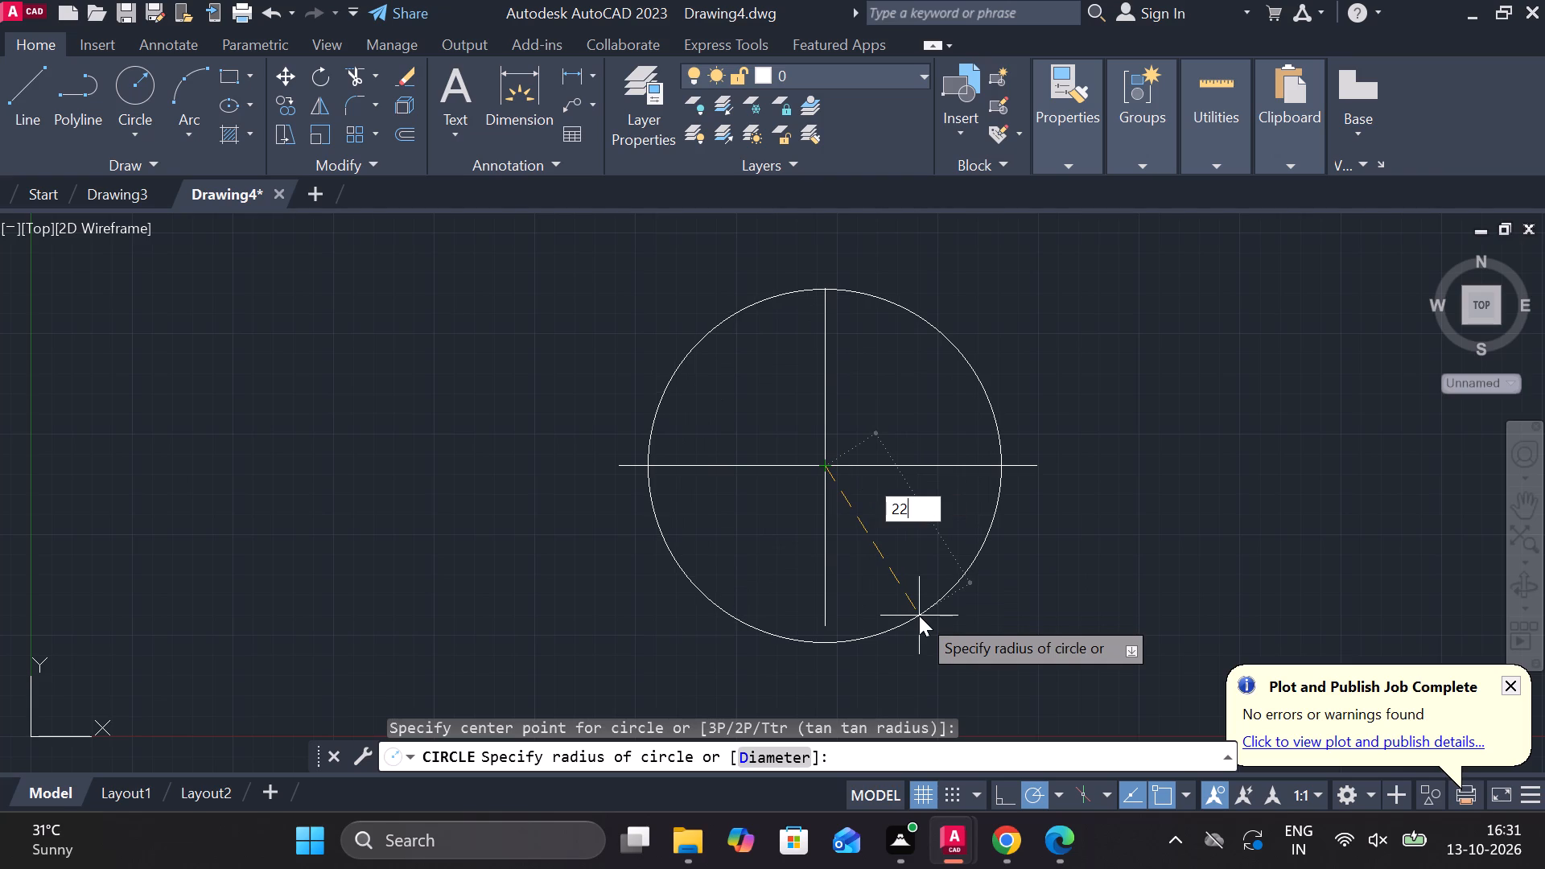
pyautogui.press('5')
pyautogui.press('Return')
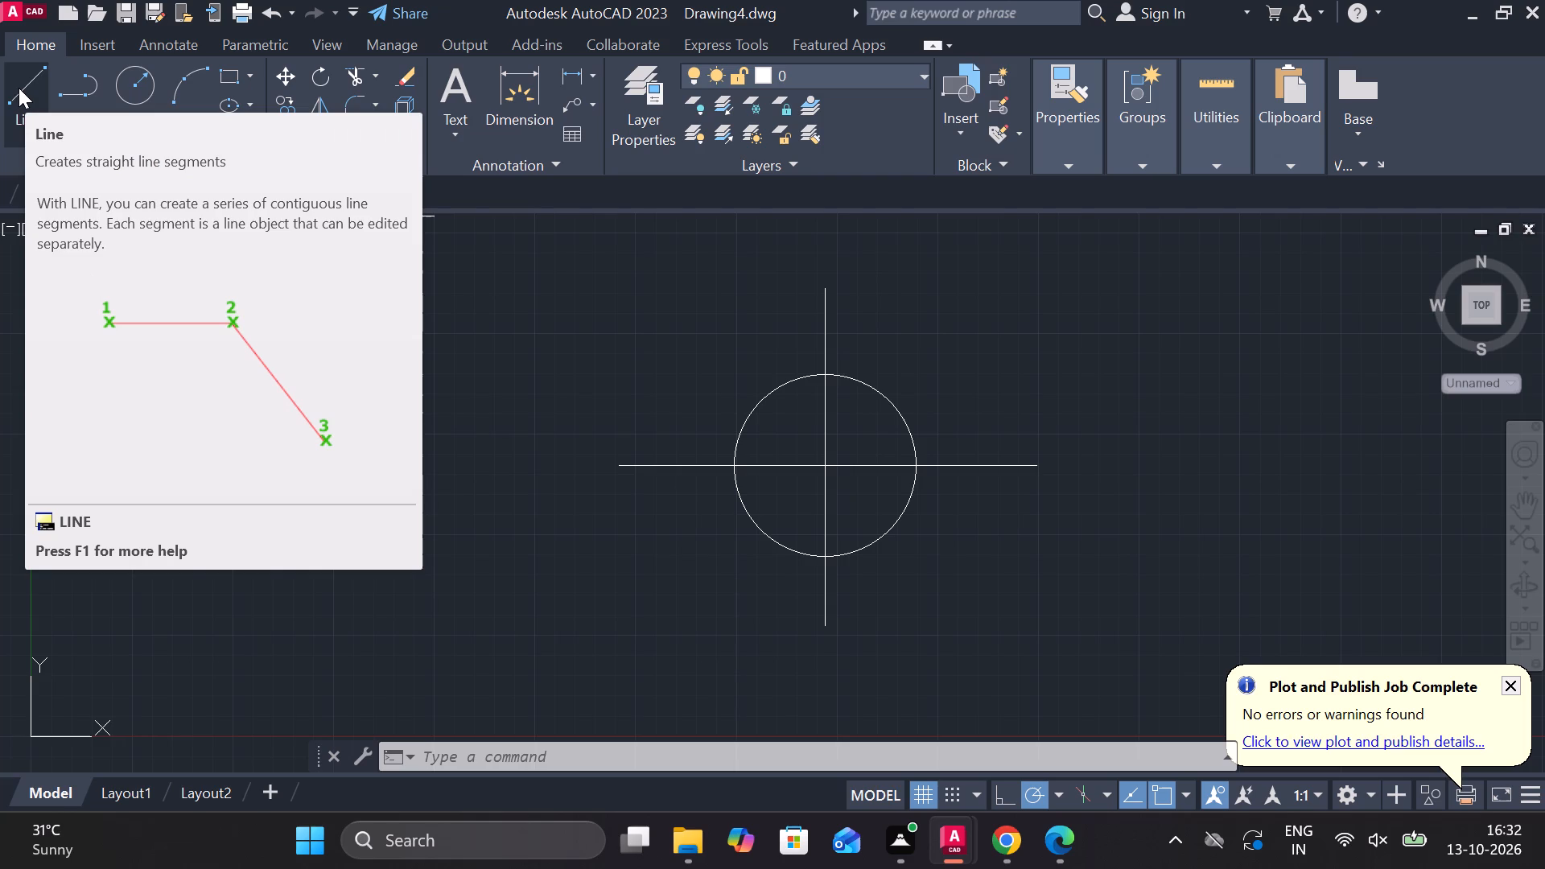
# Draw a line from the circle's centre about 779 units long at a 225° polar angle.
pyautogui.click(19, 88)
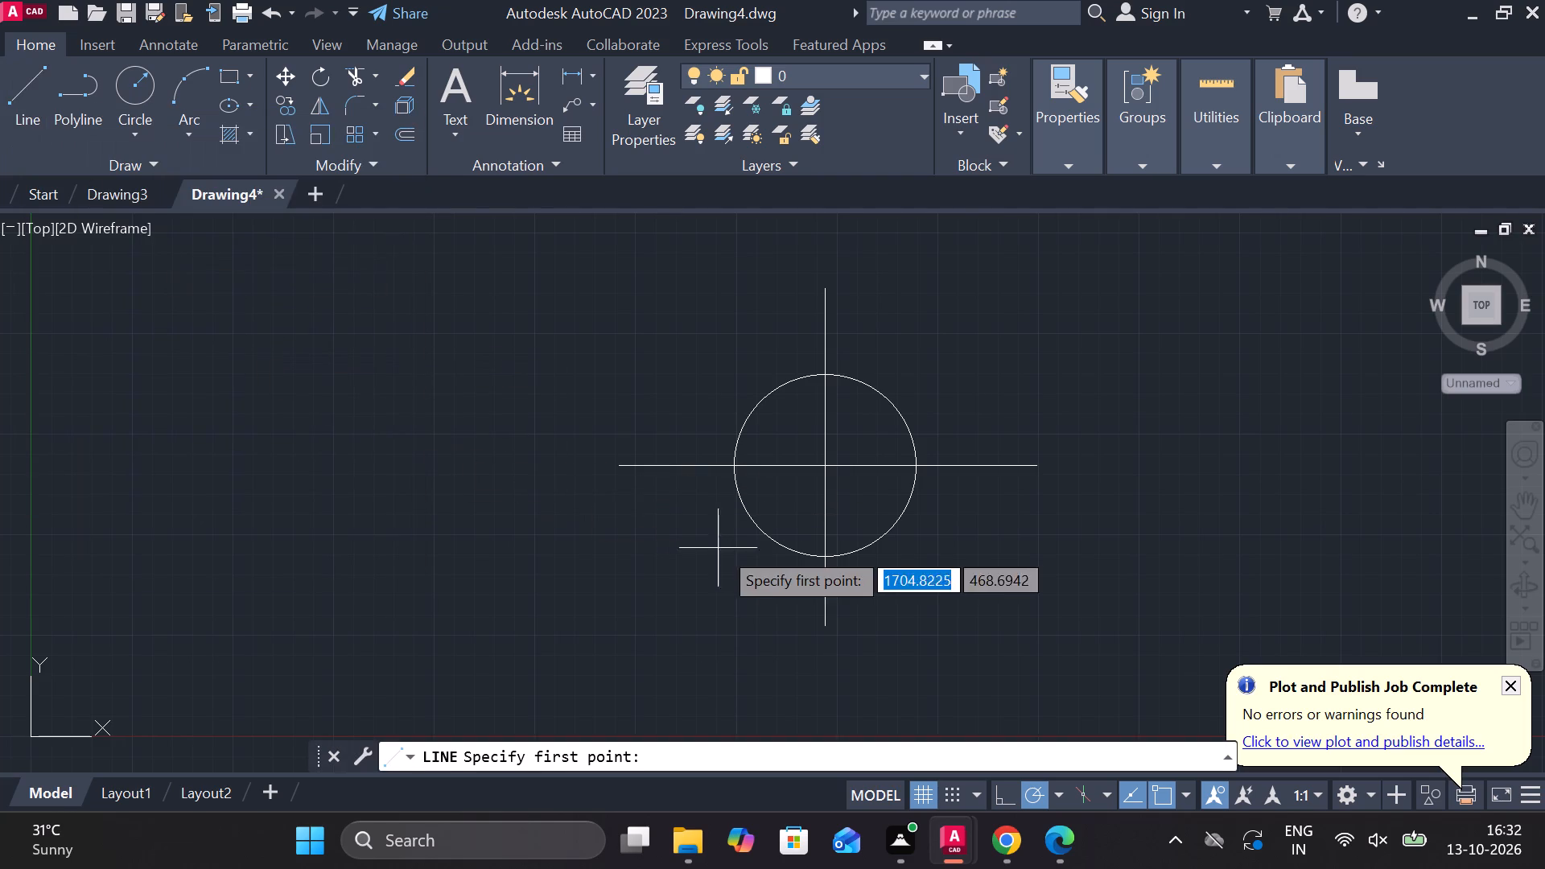
pyautogui.click(825, 465)
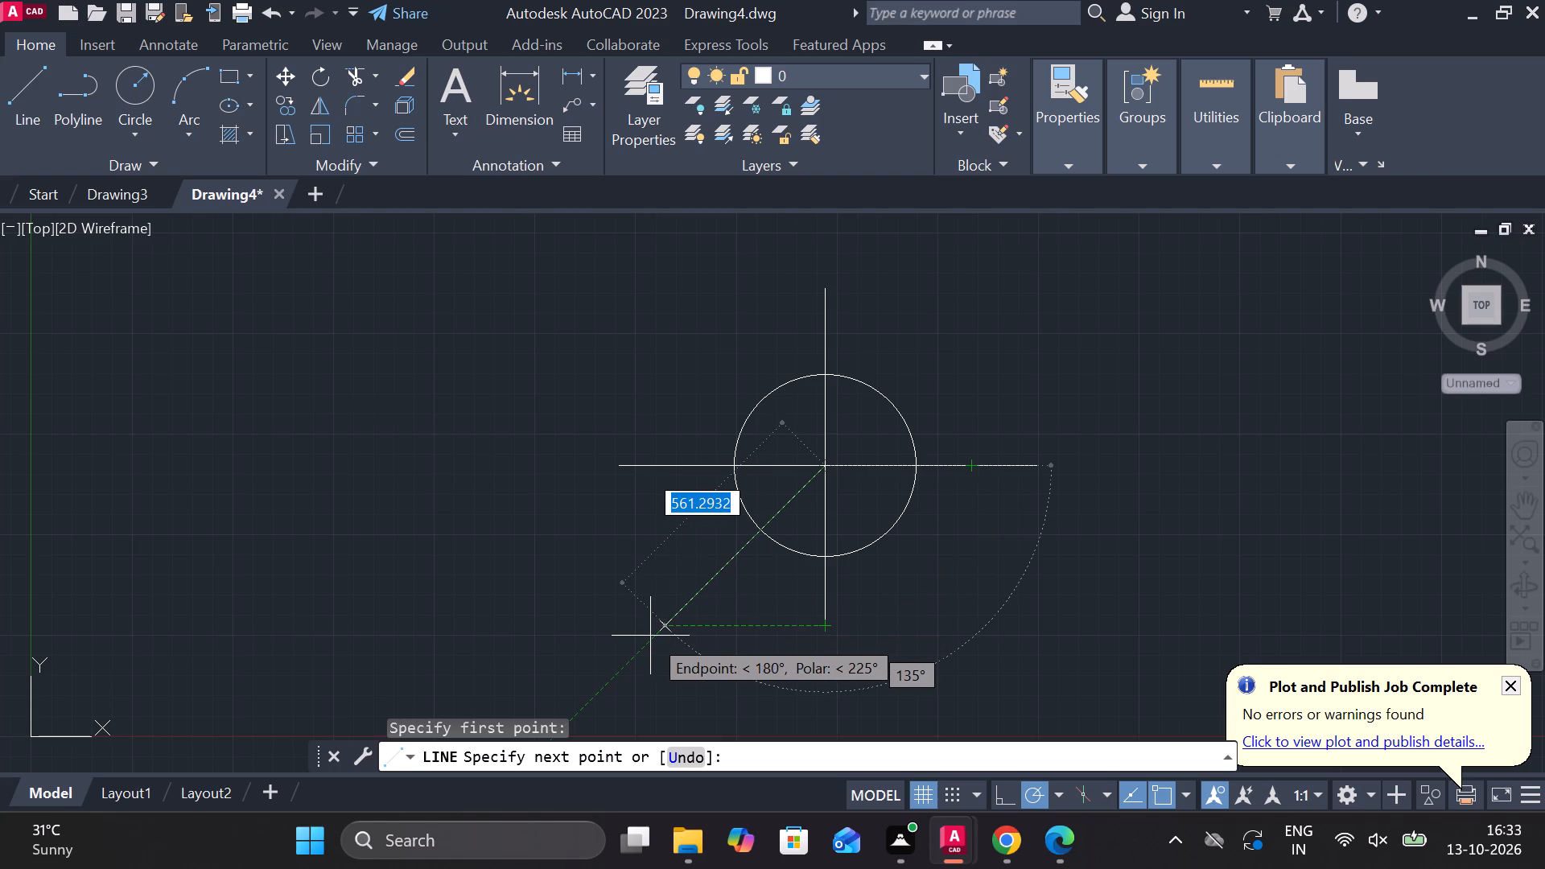
pyautogui.click(598, 683)
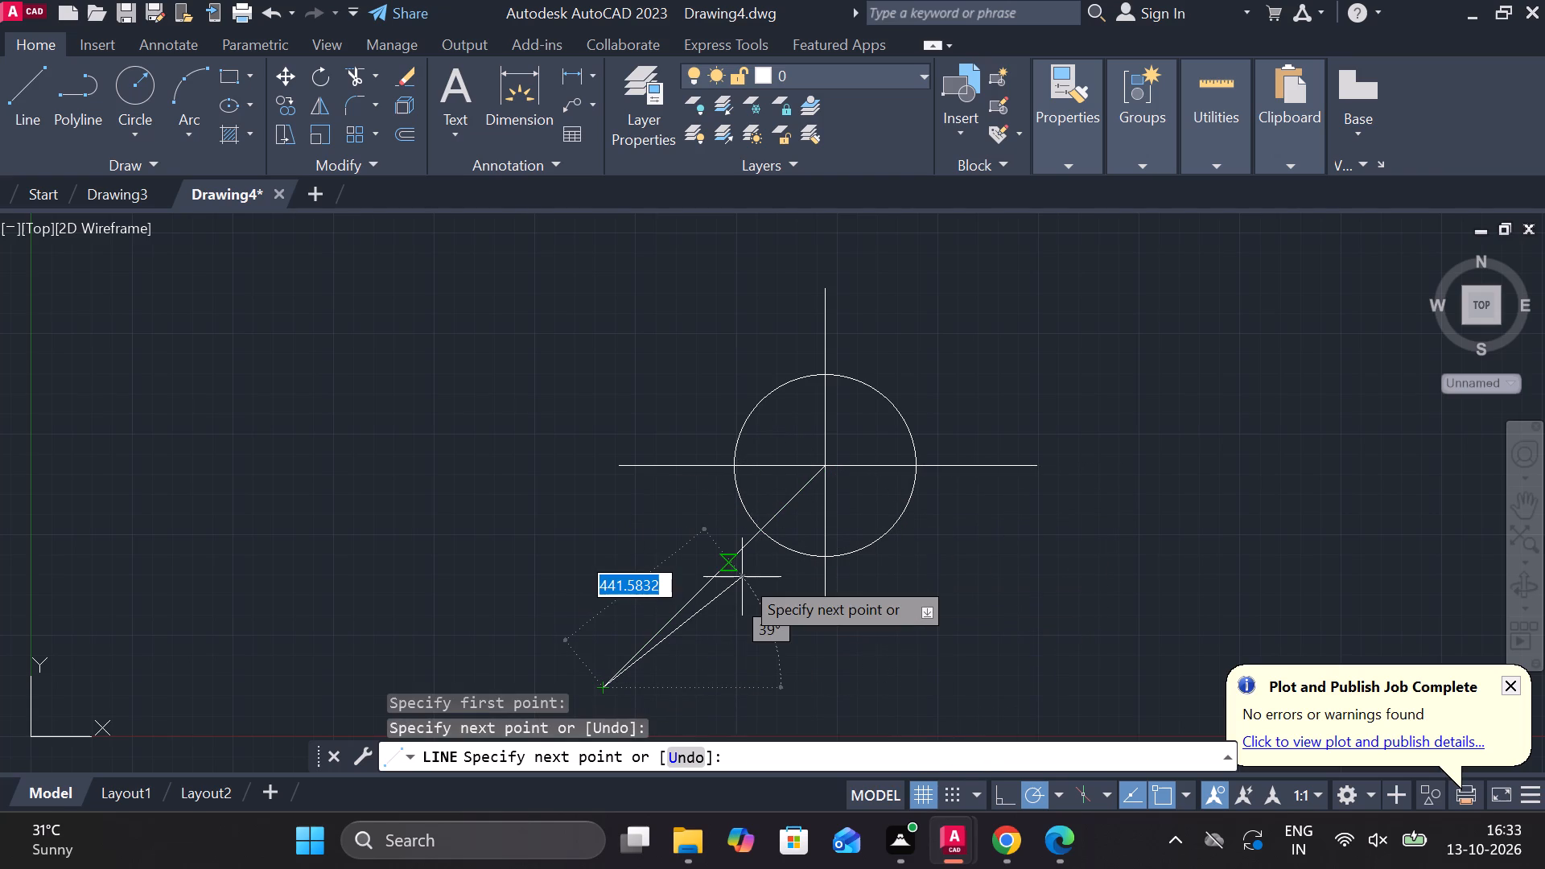
pyautogui.press('Escape')
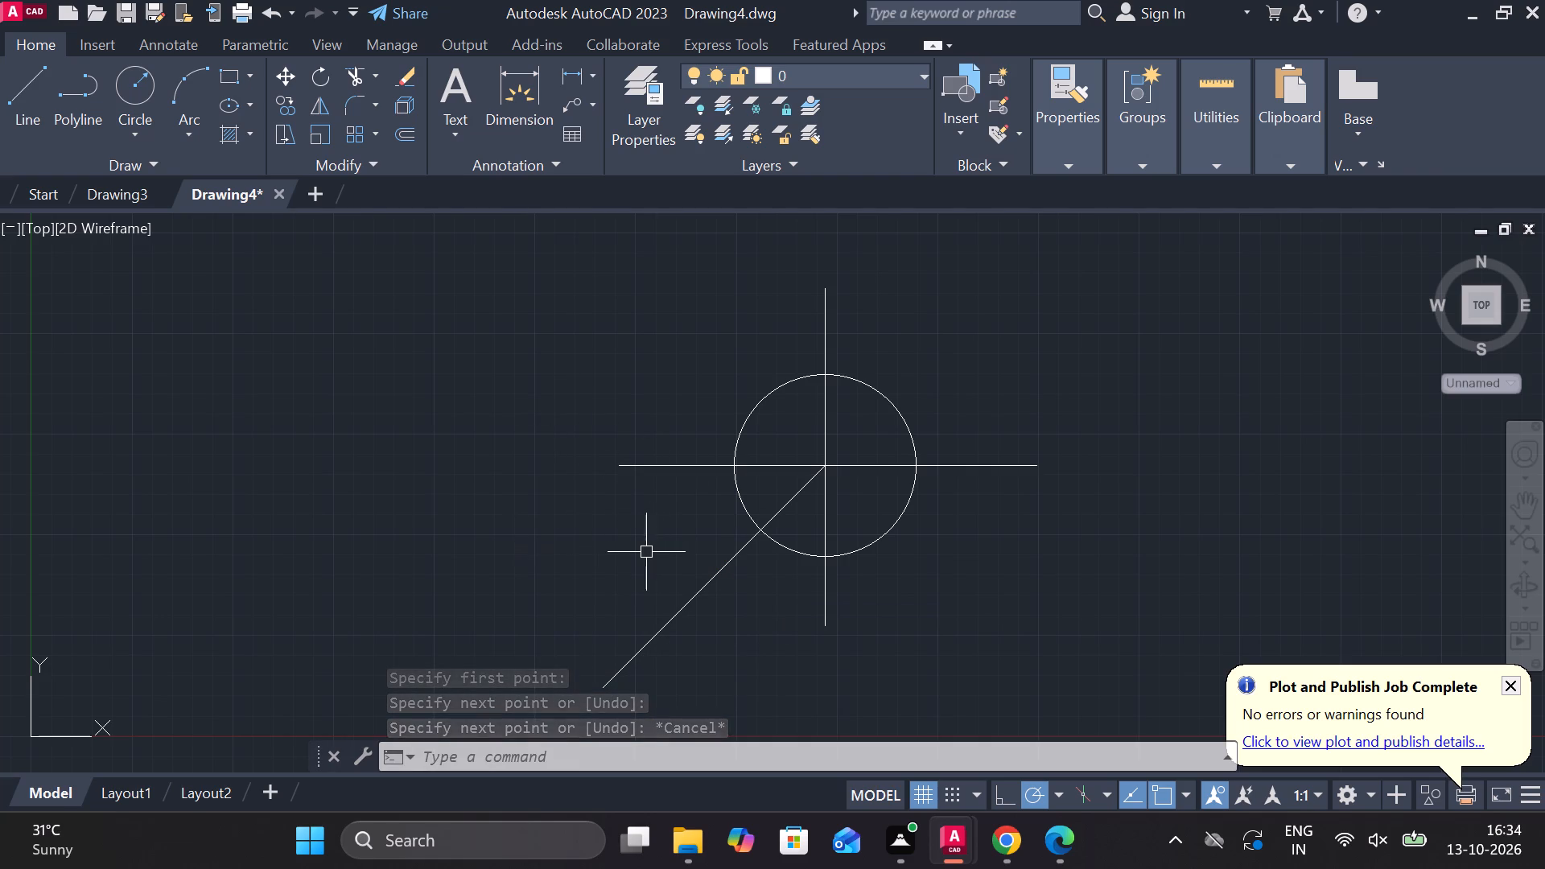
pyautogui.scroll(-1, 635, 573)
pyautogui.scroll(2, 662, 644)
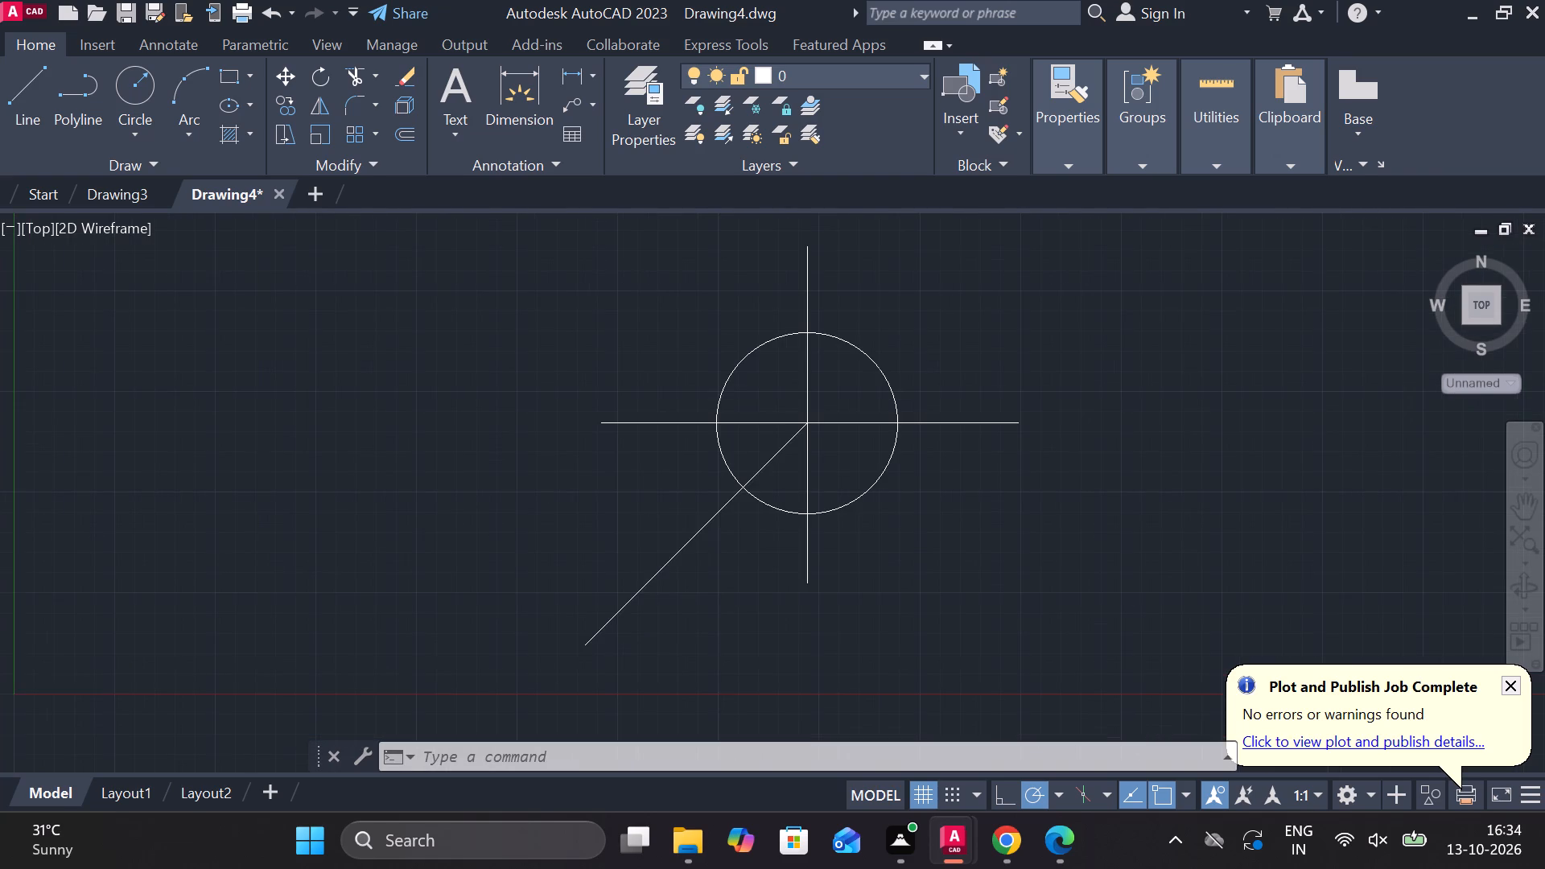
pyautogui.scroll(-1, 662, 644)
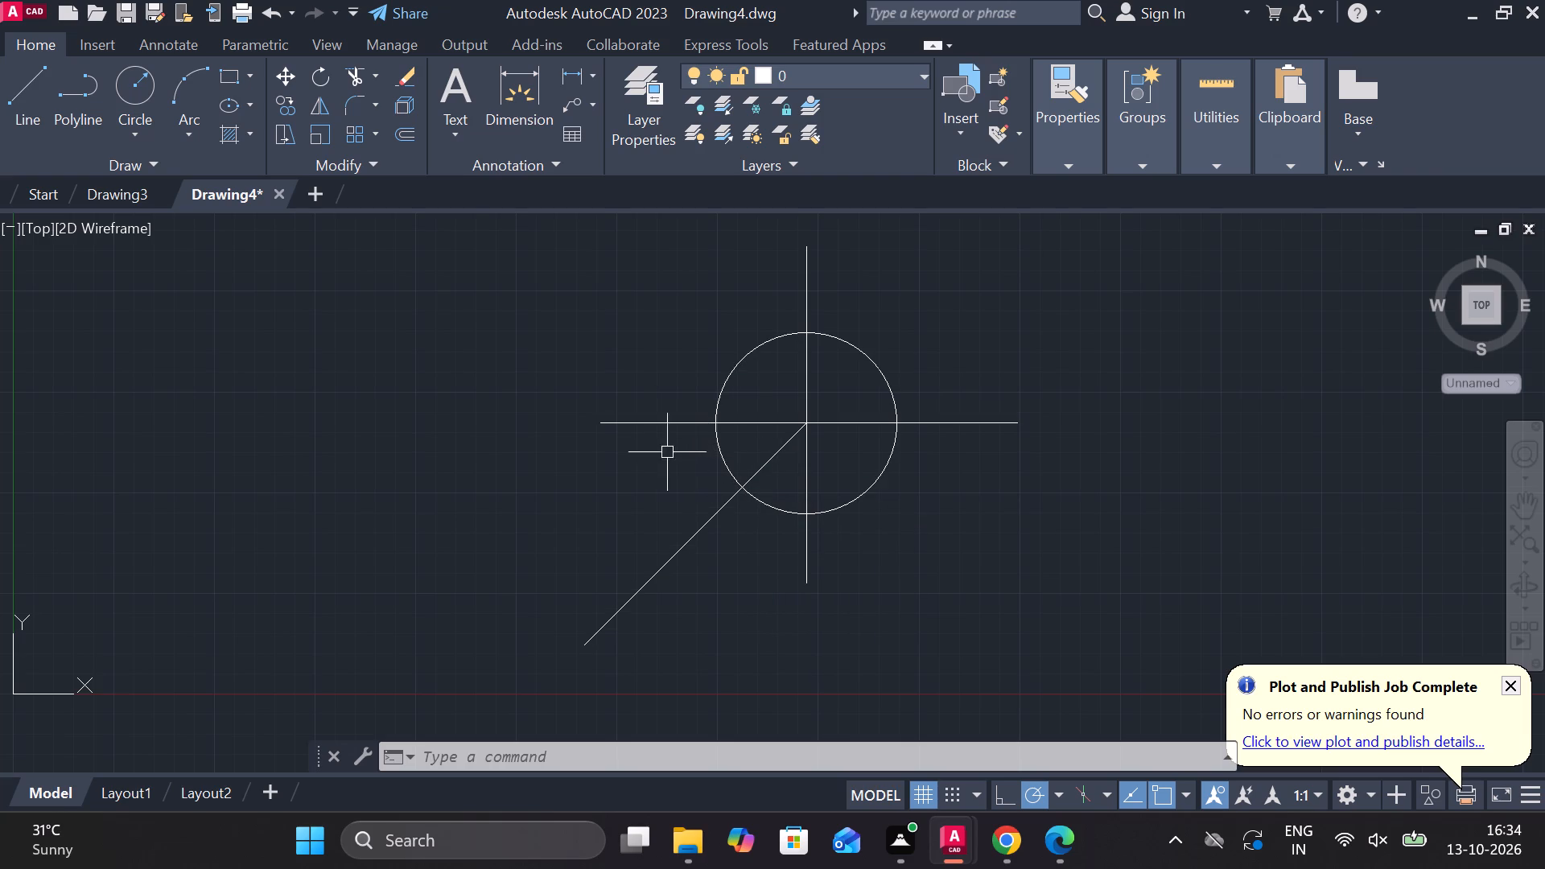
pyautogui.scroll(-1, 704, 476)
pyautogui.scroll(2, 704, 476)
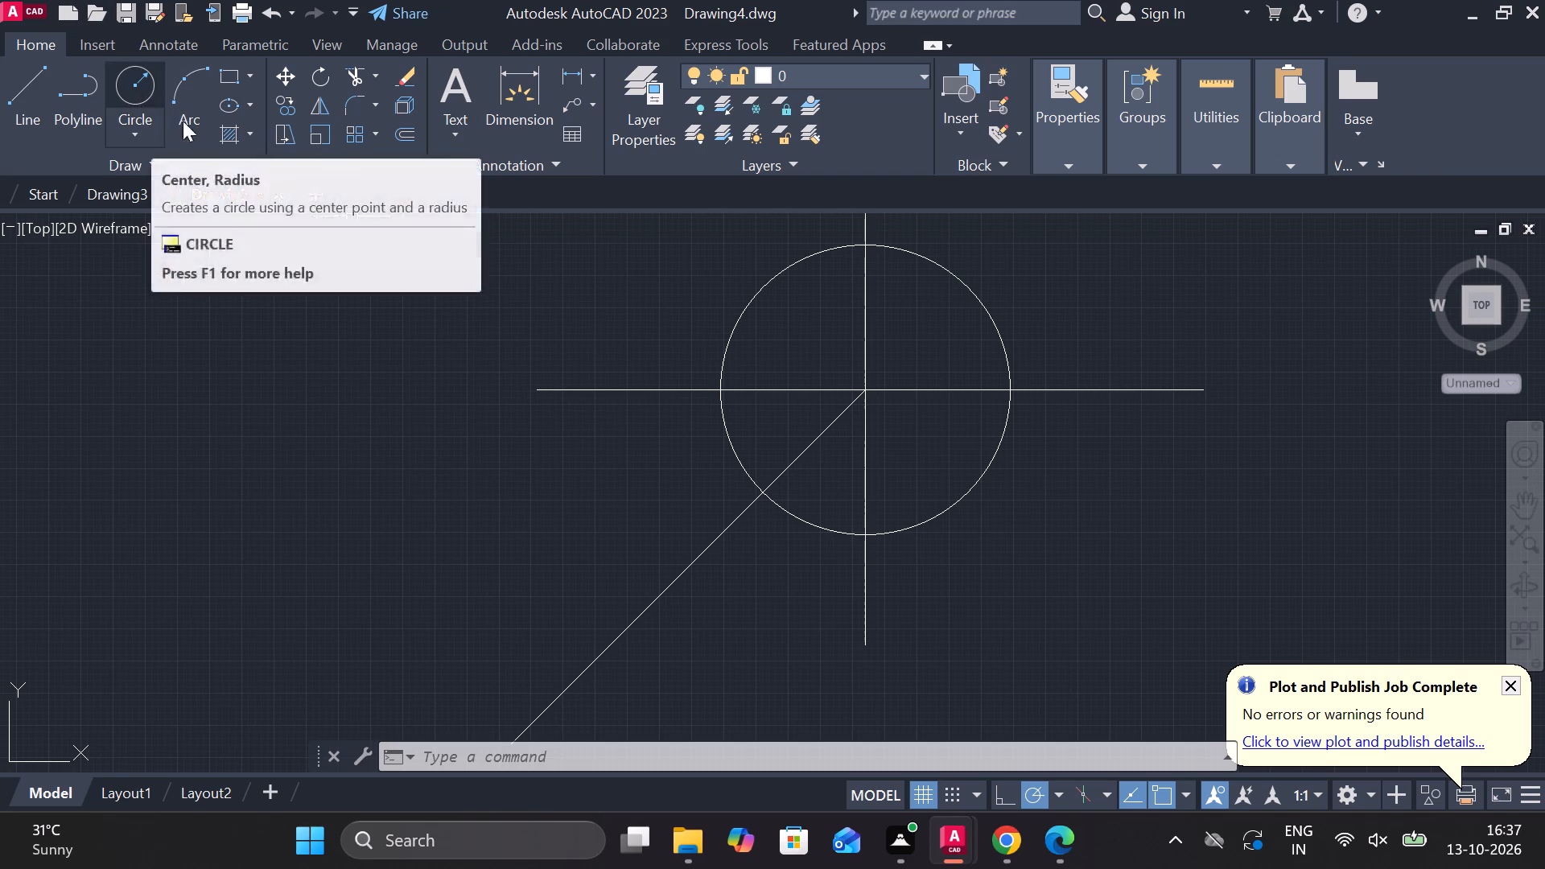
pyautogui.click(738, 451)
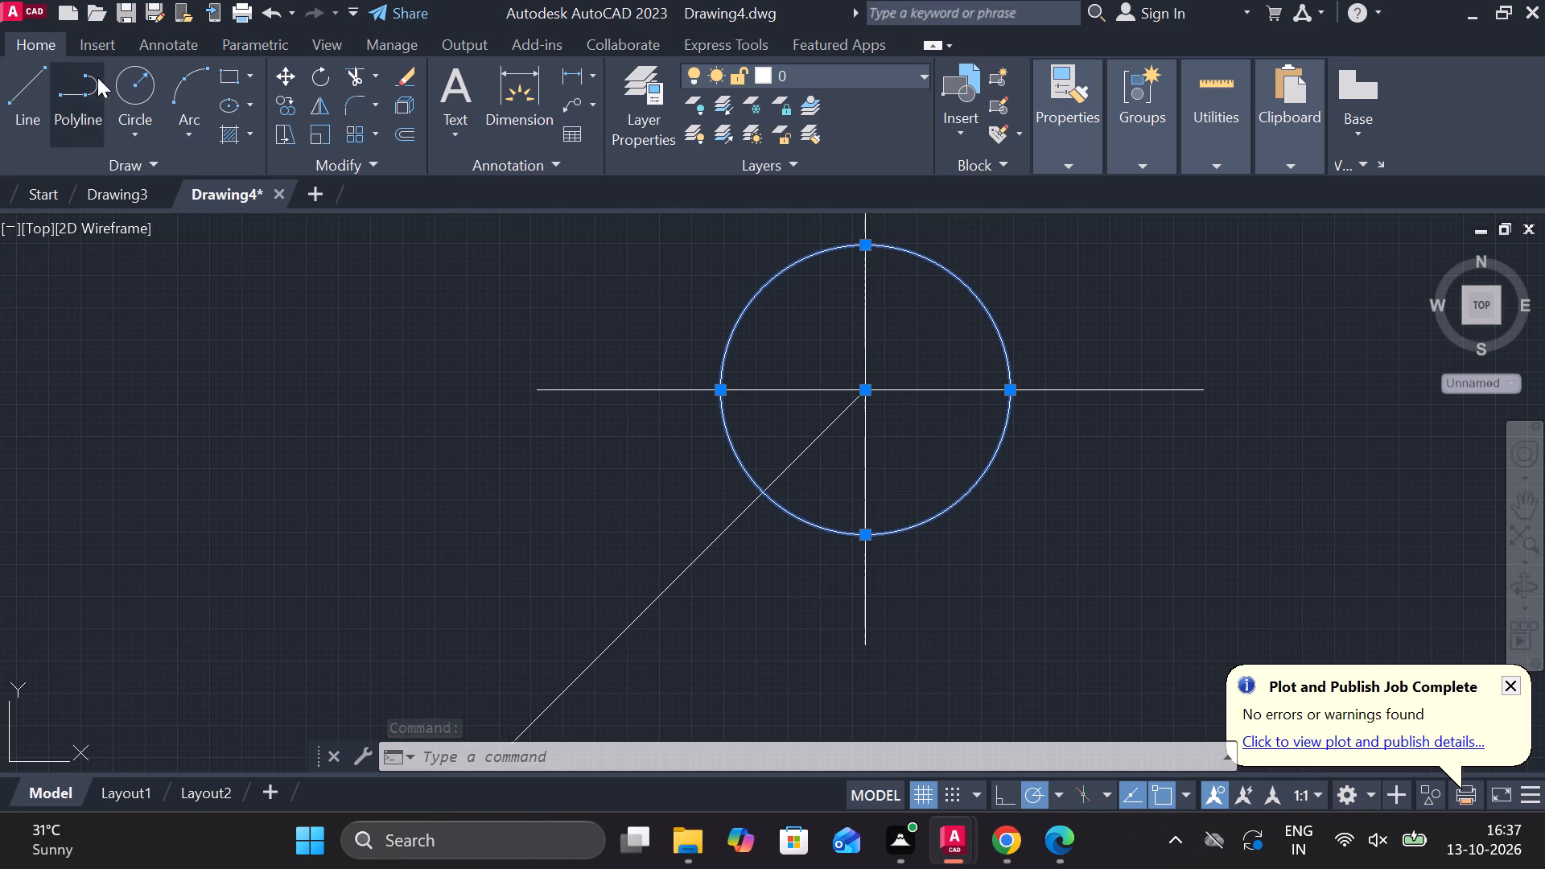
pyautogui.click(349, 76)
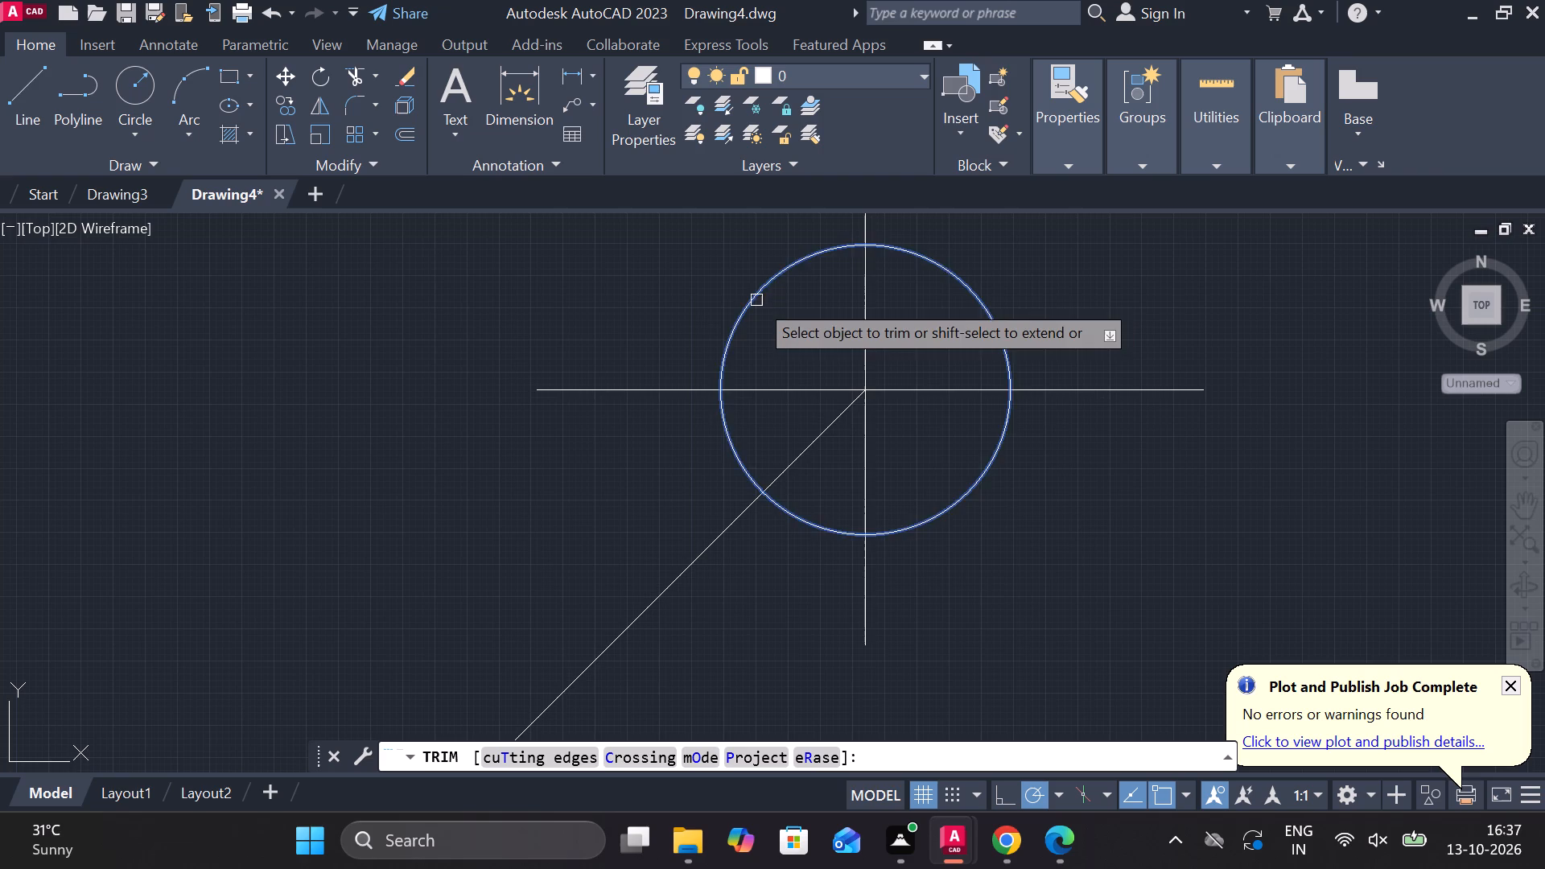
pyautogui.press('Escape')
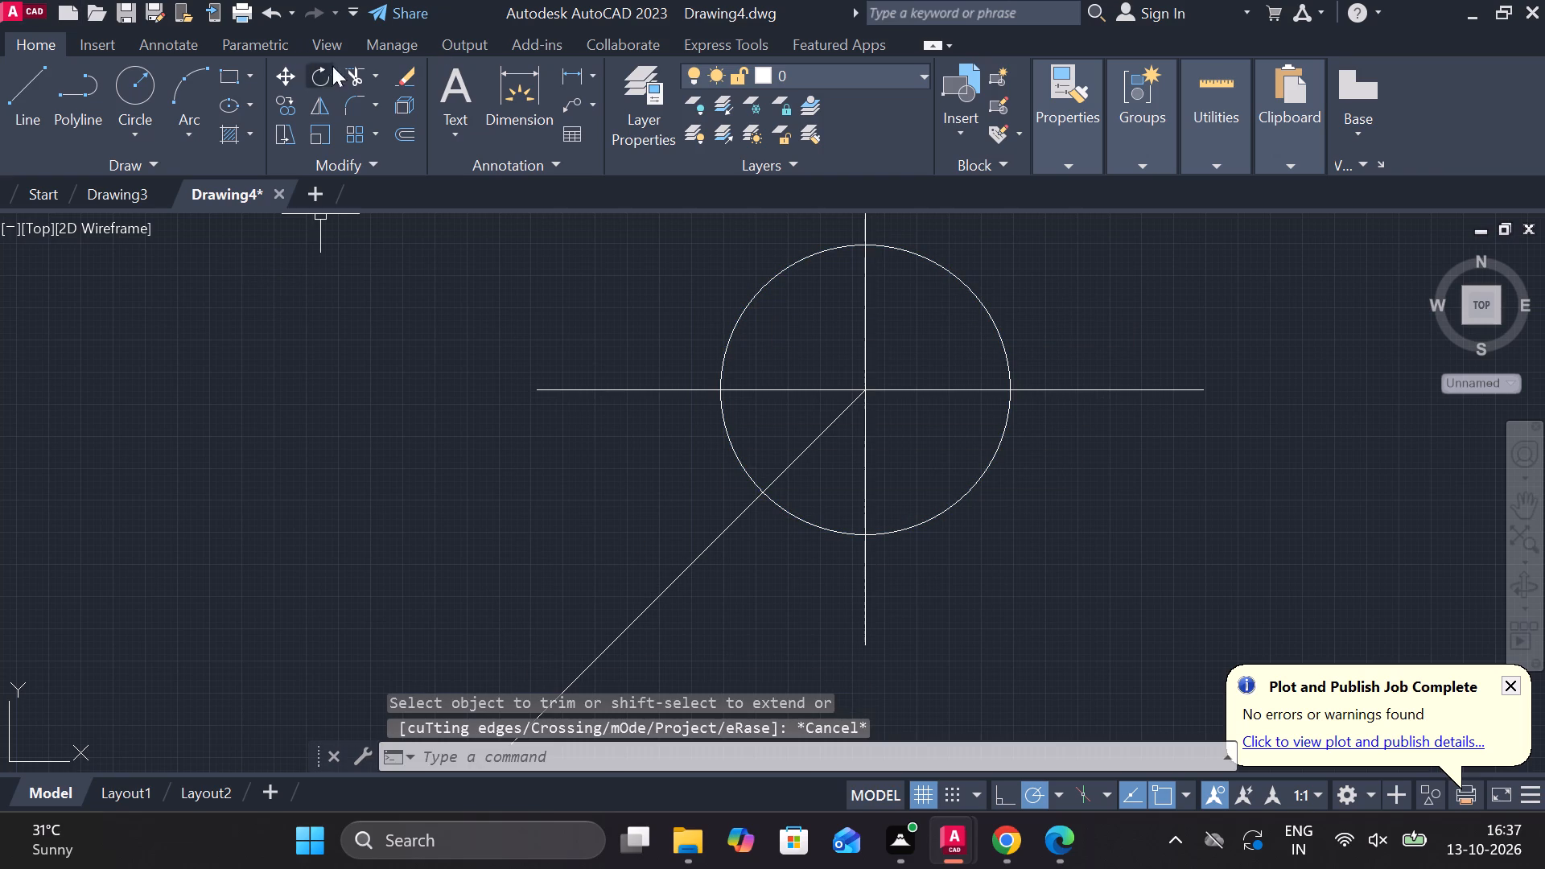
# Trim the circle against the centre lines, leaving only the lower-left quarter arc crossed by the angled line.
pyautogui.click(353, 73)
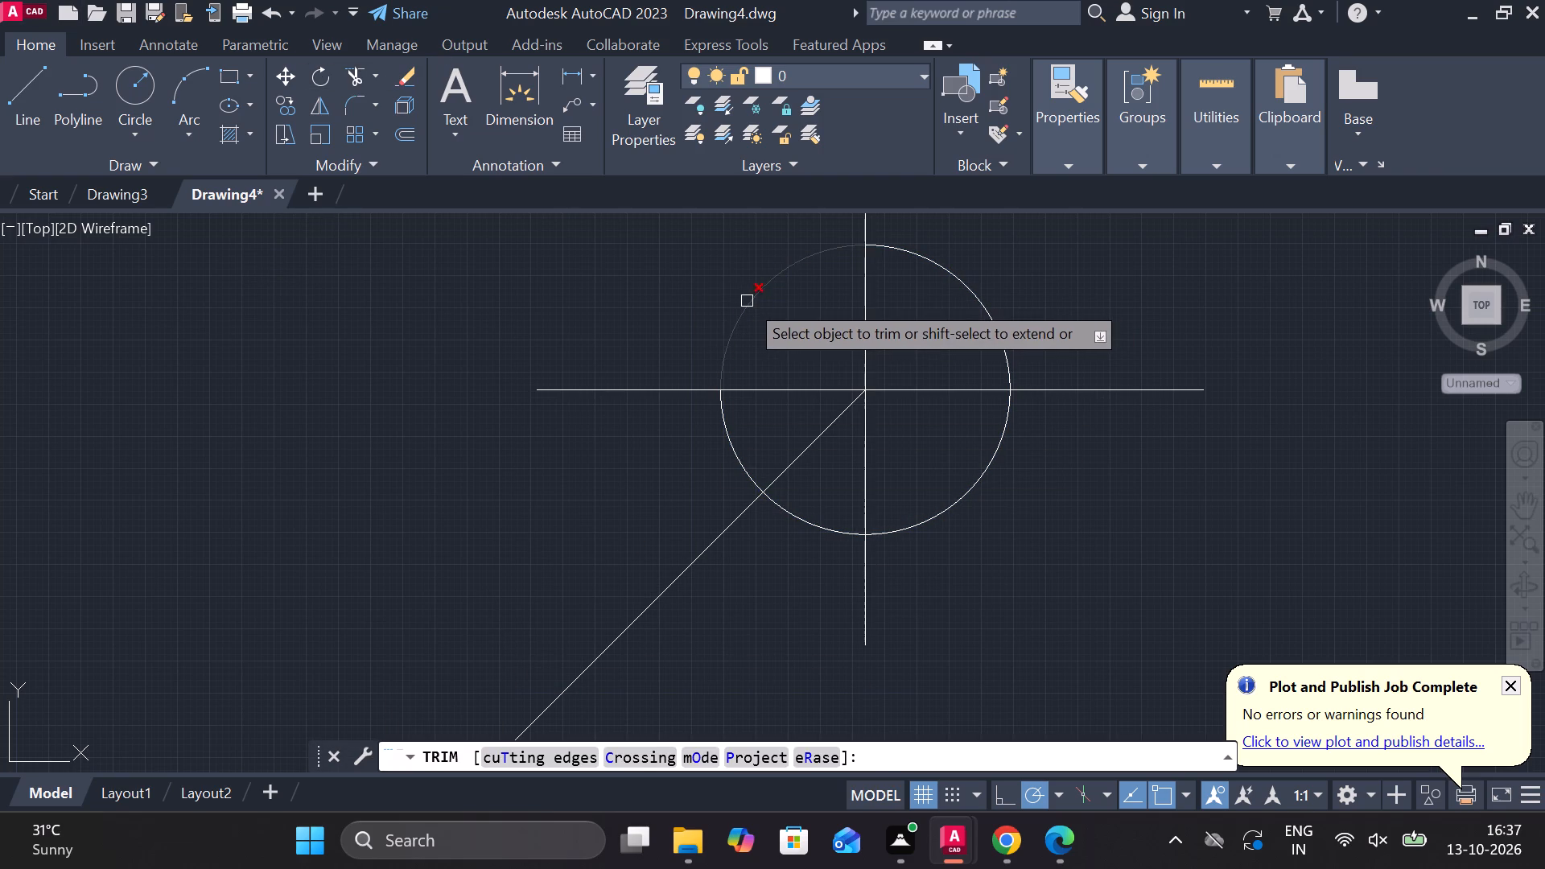
pyautogui.click(747, 301)
pyautogui.click(950, 262)
pyautogui.click(950, 265)
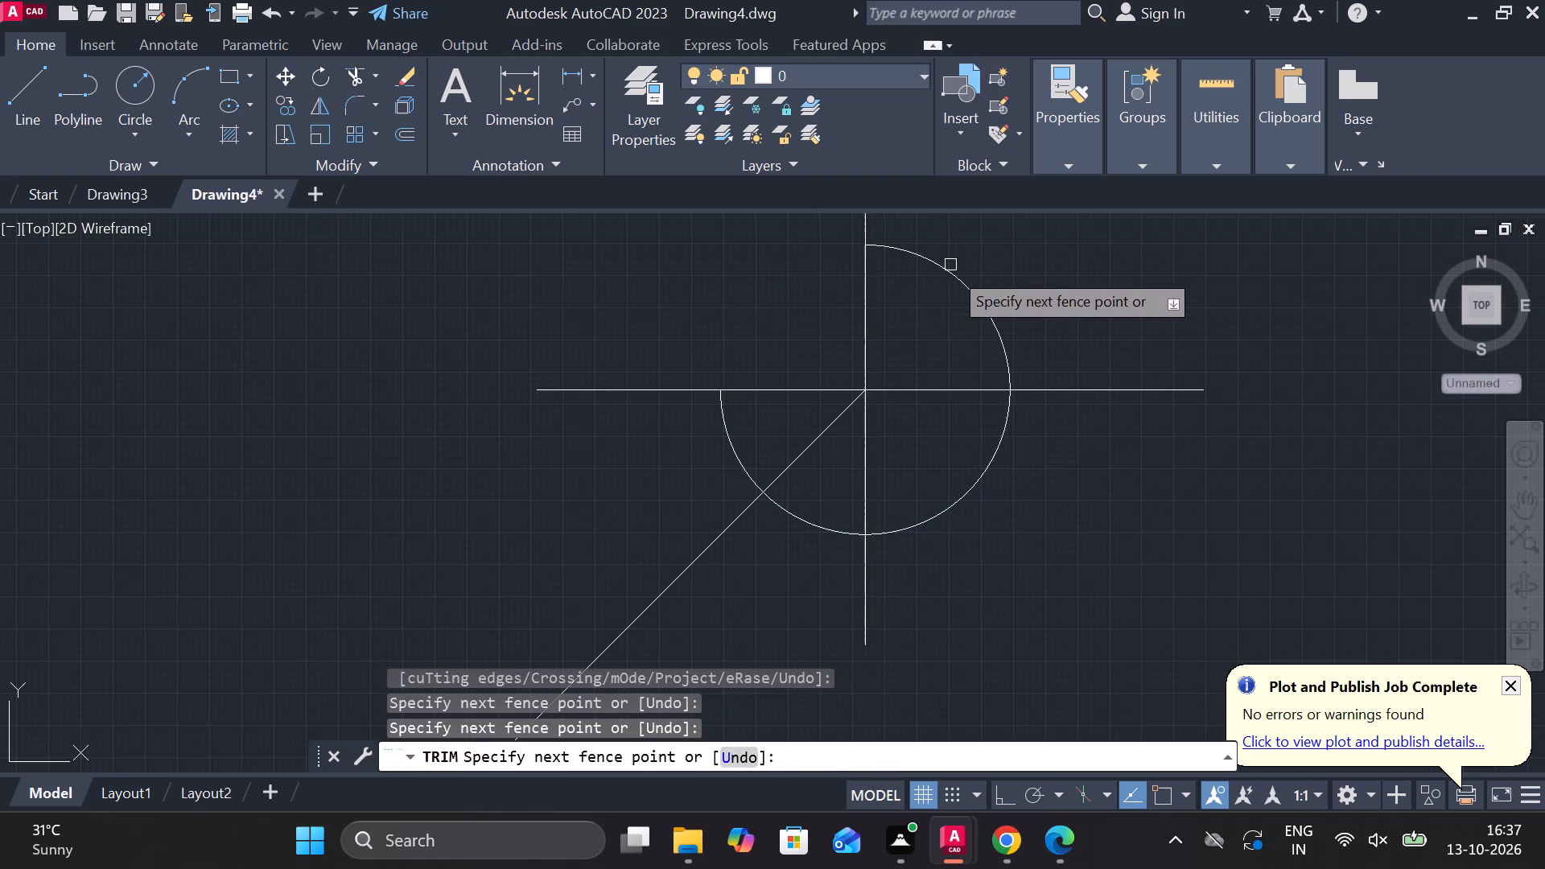
pyautogui.moveTo(950, 269); pyautogui.dragTo(944, 285)
pyautogui.click(978, 480)
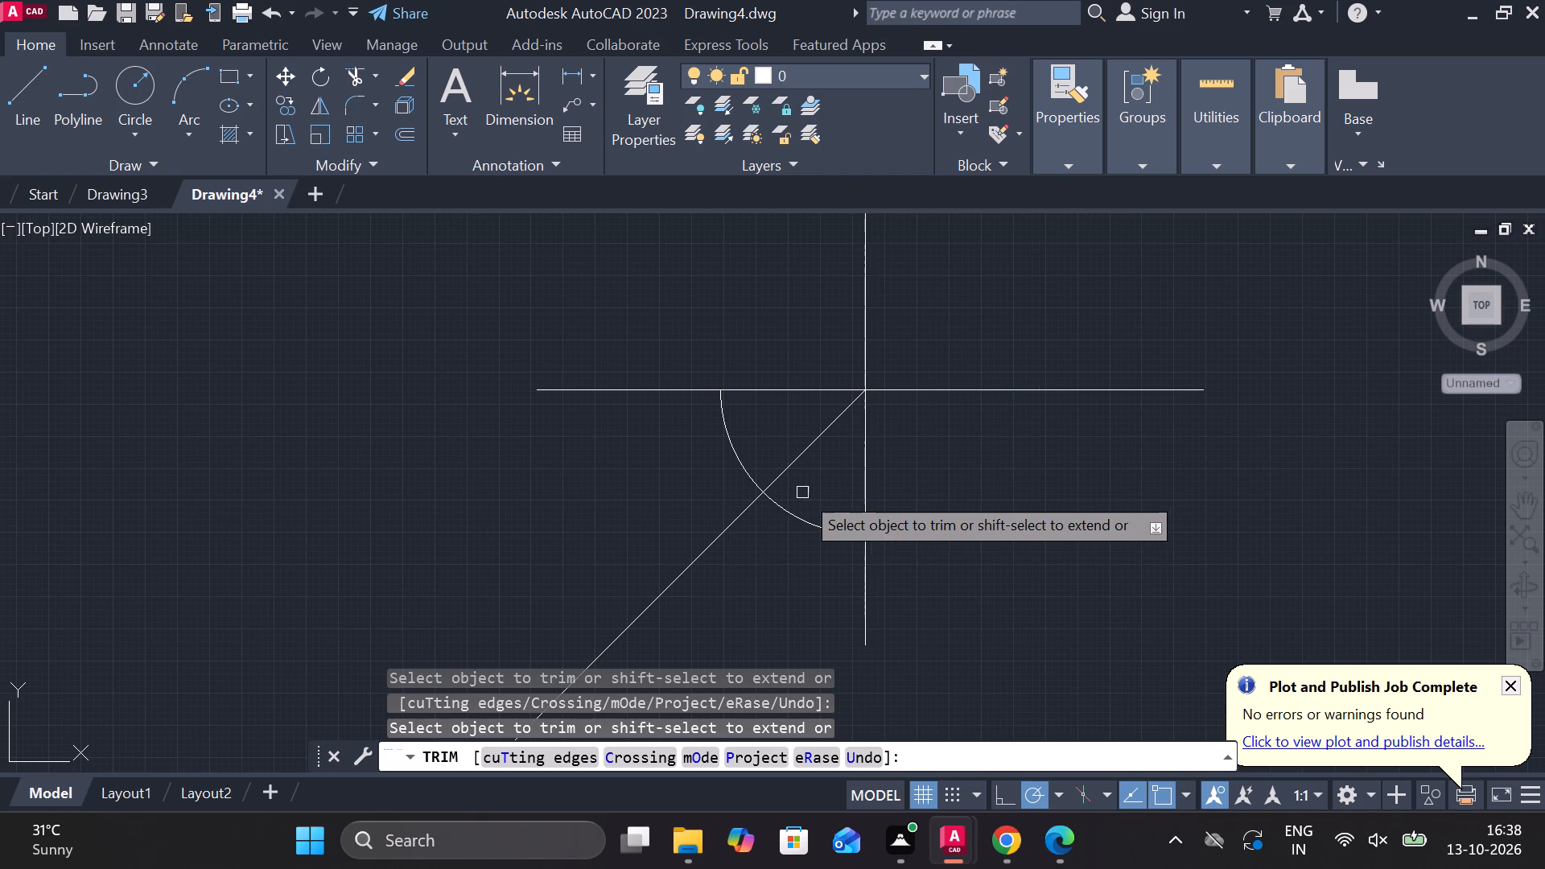
pyautogui.scroll(2, 797, 496)
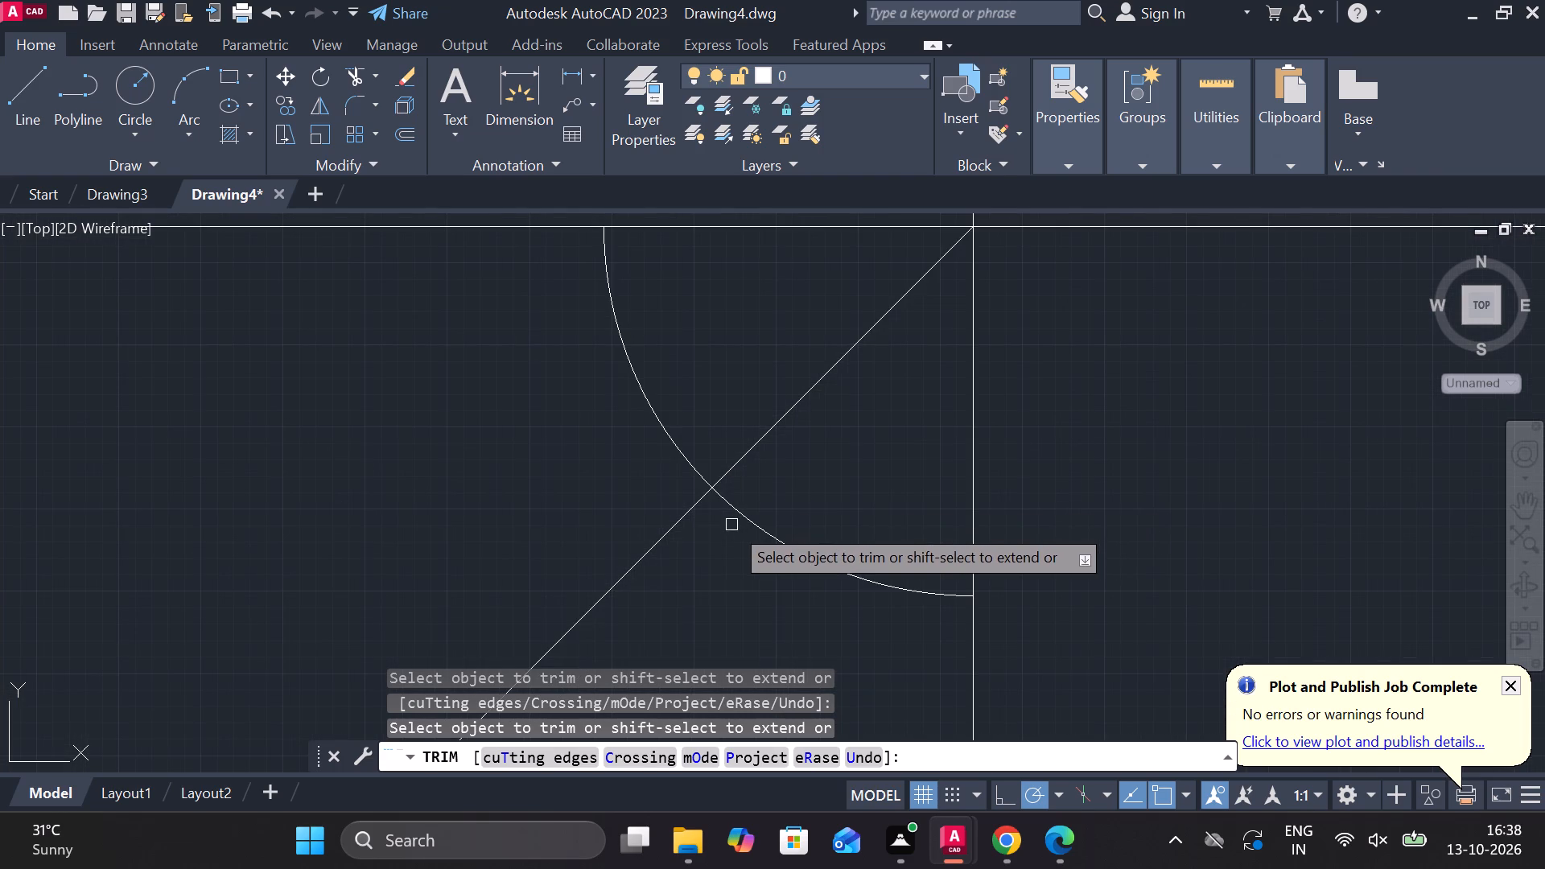
pyautogui.press('Escape')
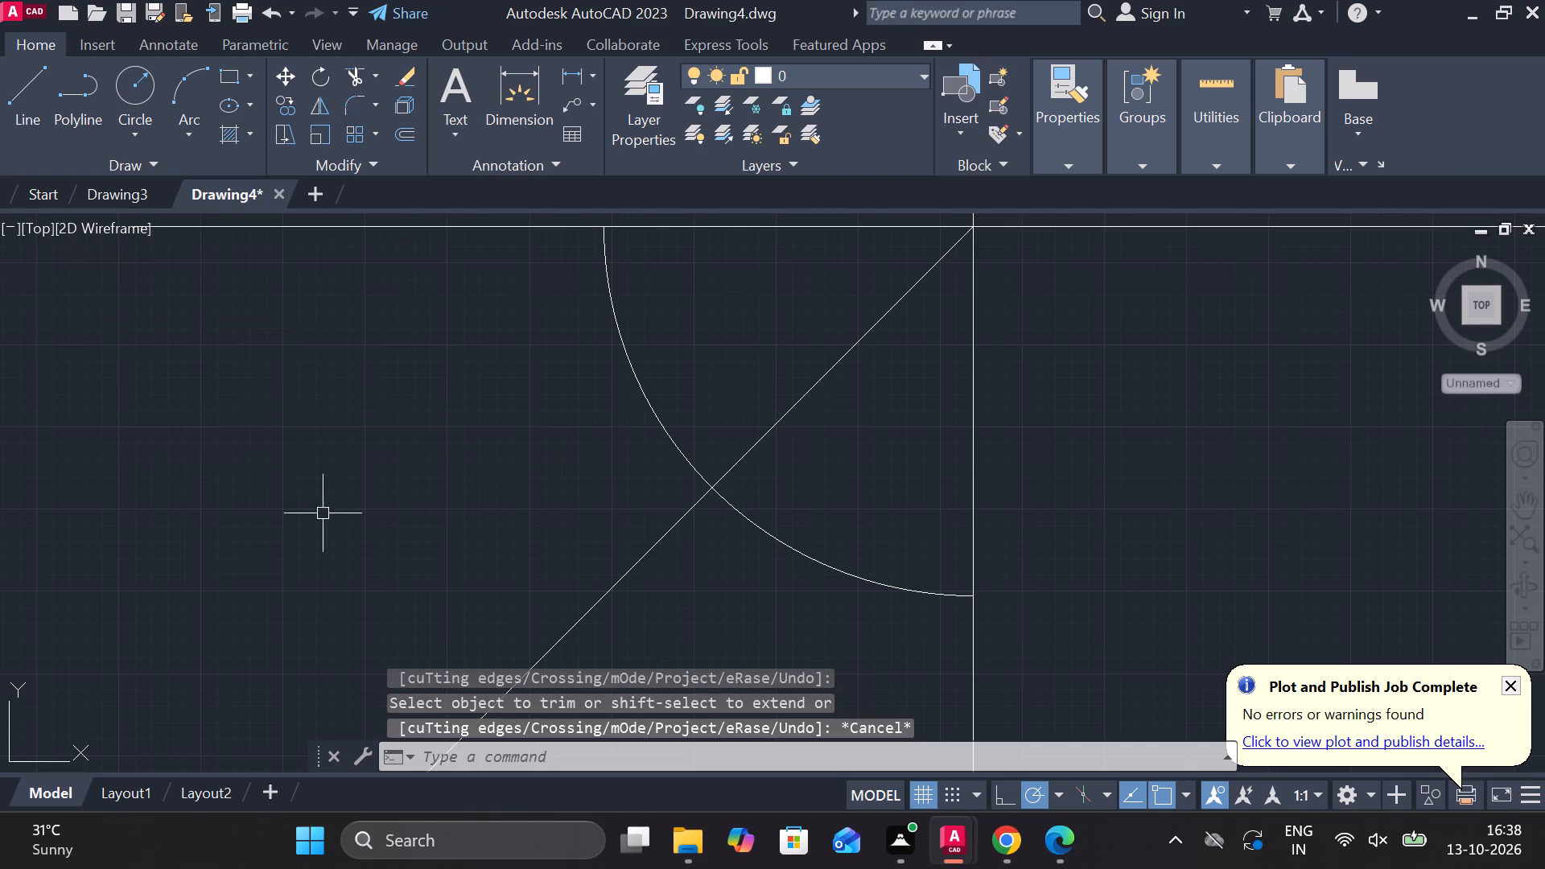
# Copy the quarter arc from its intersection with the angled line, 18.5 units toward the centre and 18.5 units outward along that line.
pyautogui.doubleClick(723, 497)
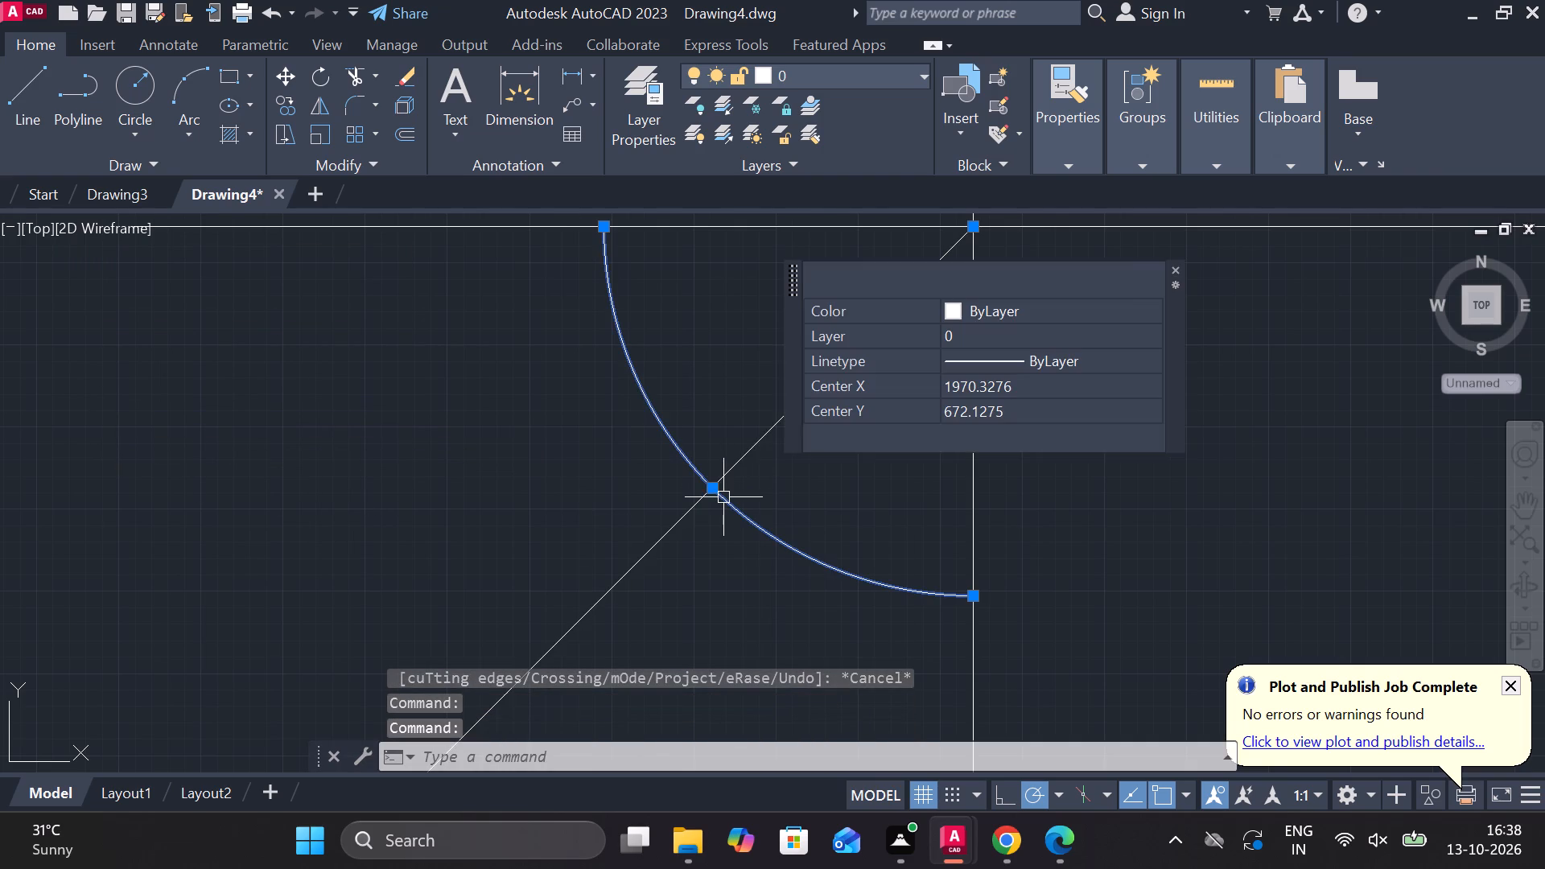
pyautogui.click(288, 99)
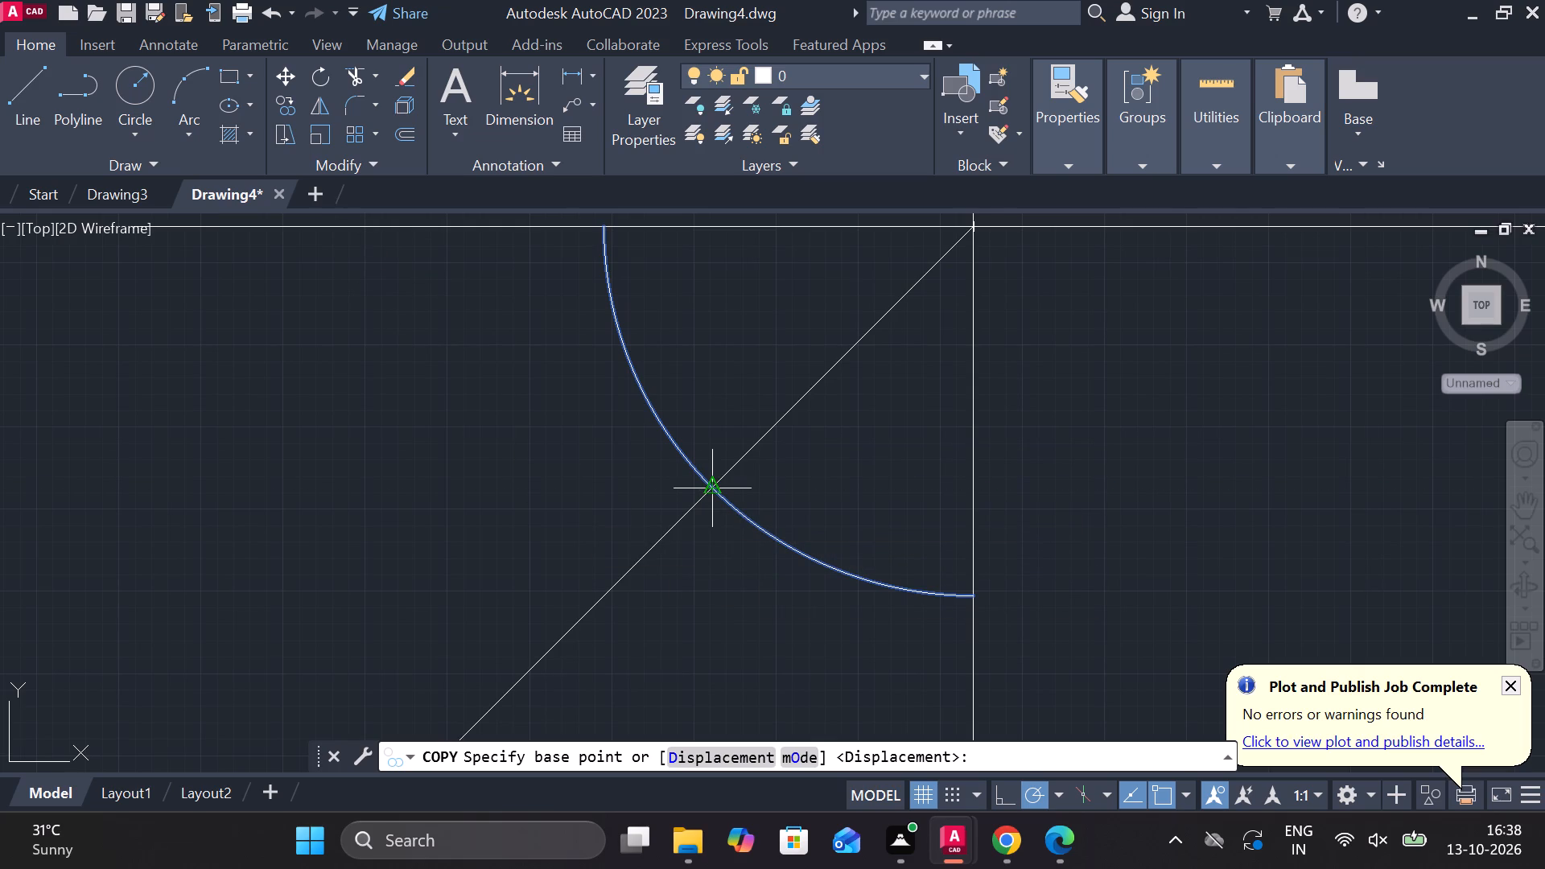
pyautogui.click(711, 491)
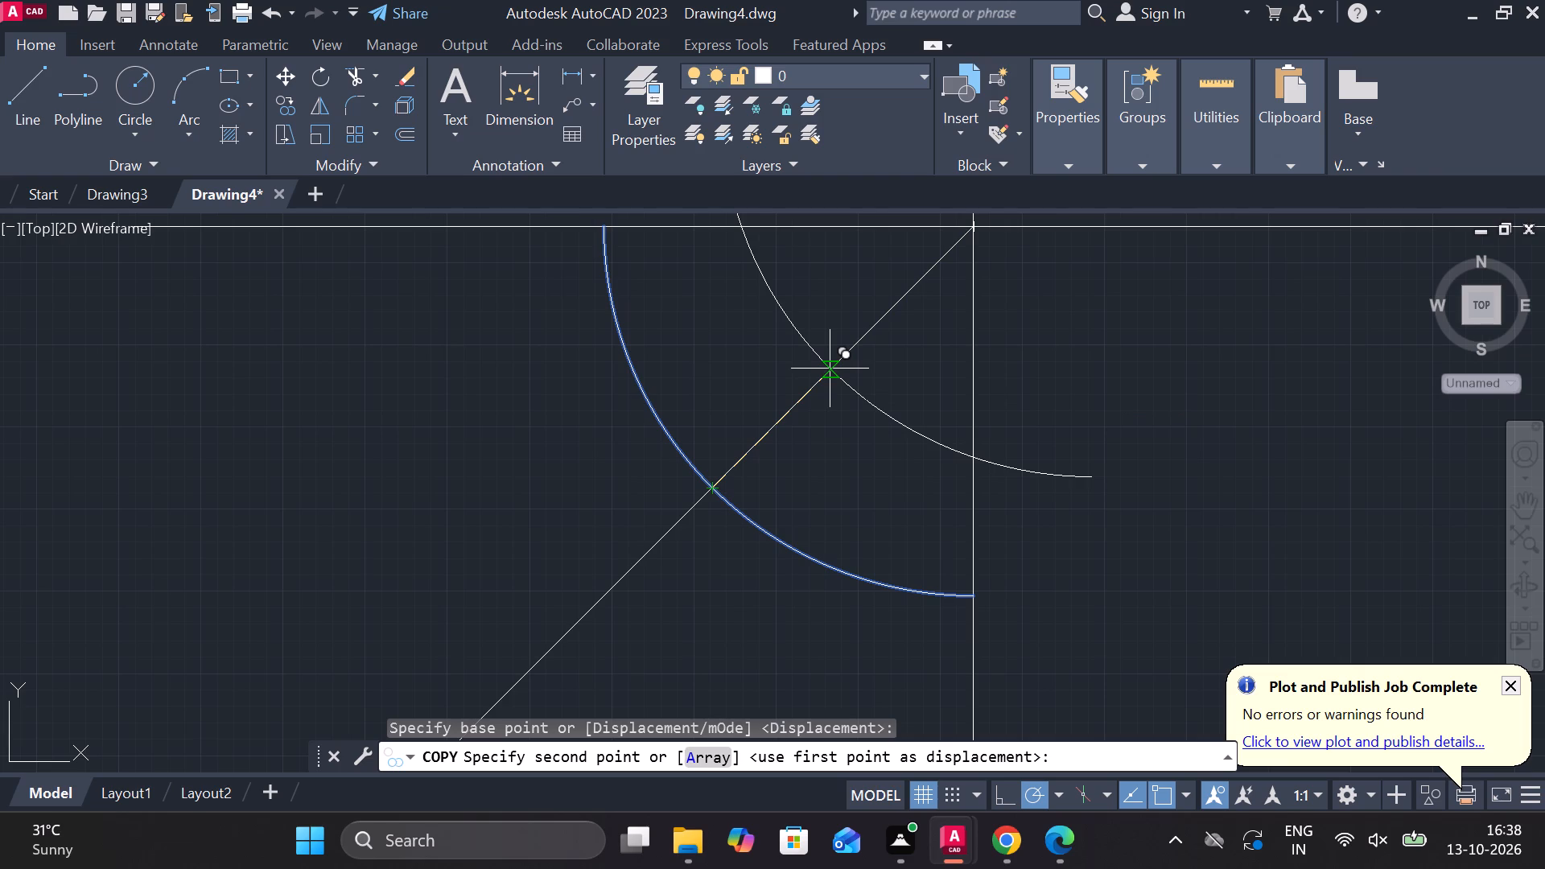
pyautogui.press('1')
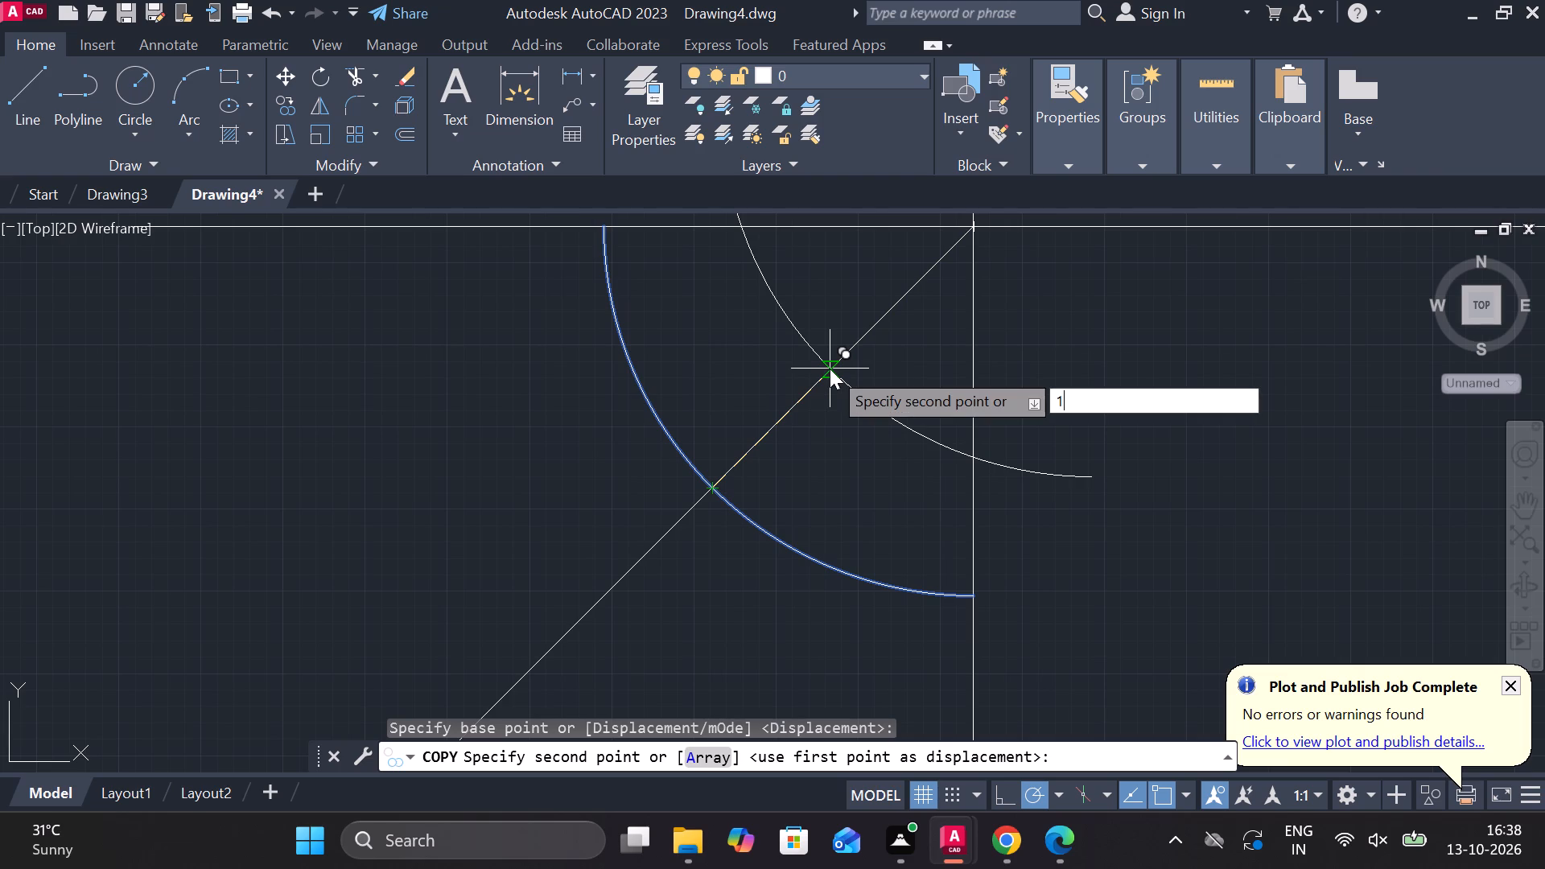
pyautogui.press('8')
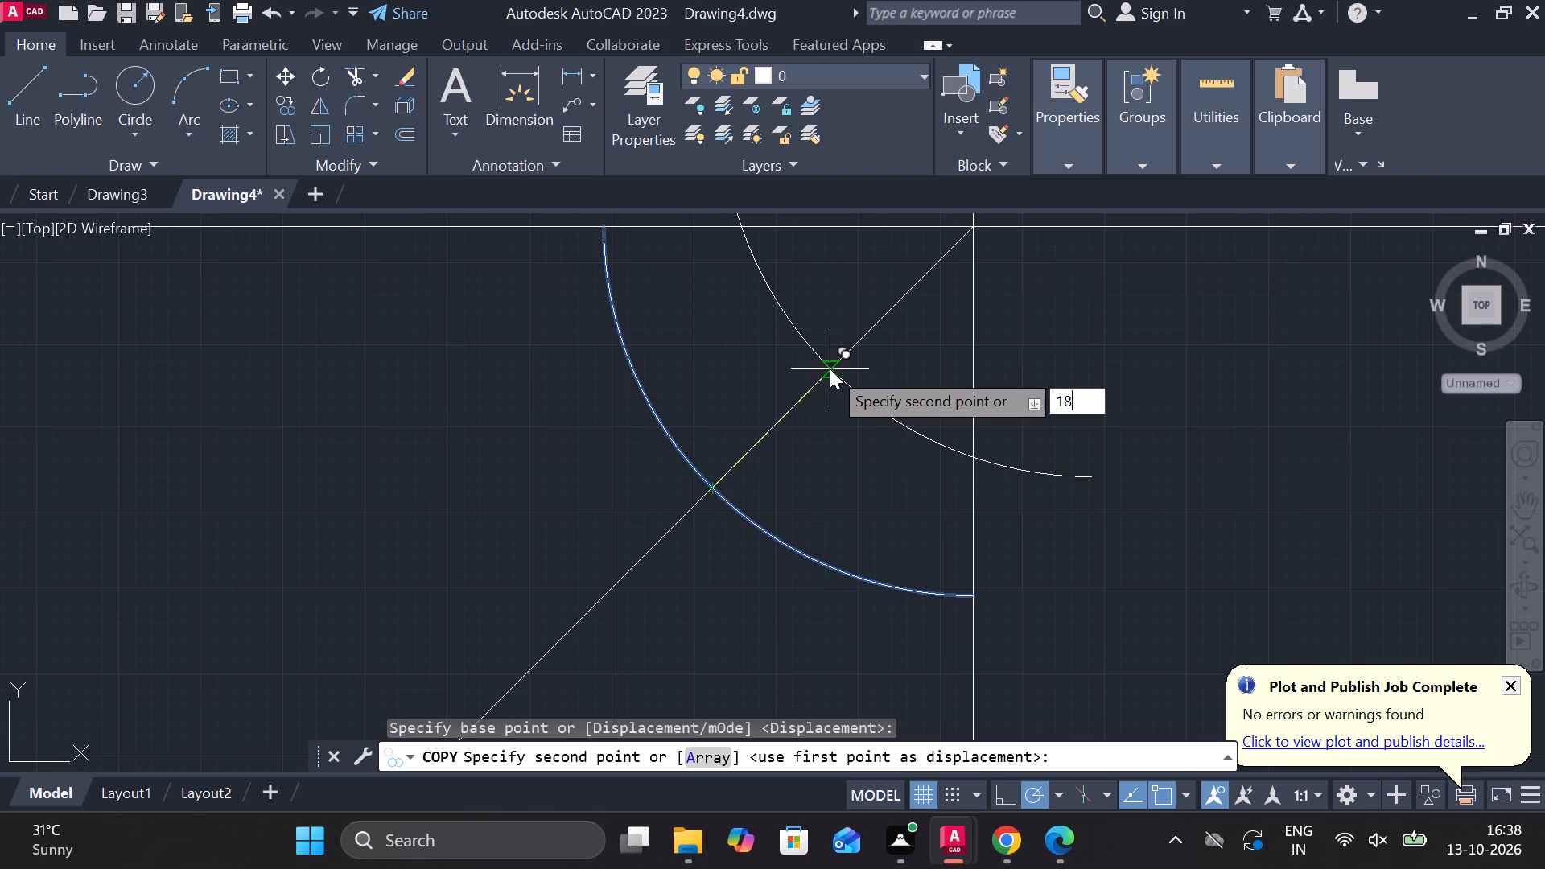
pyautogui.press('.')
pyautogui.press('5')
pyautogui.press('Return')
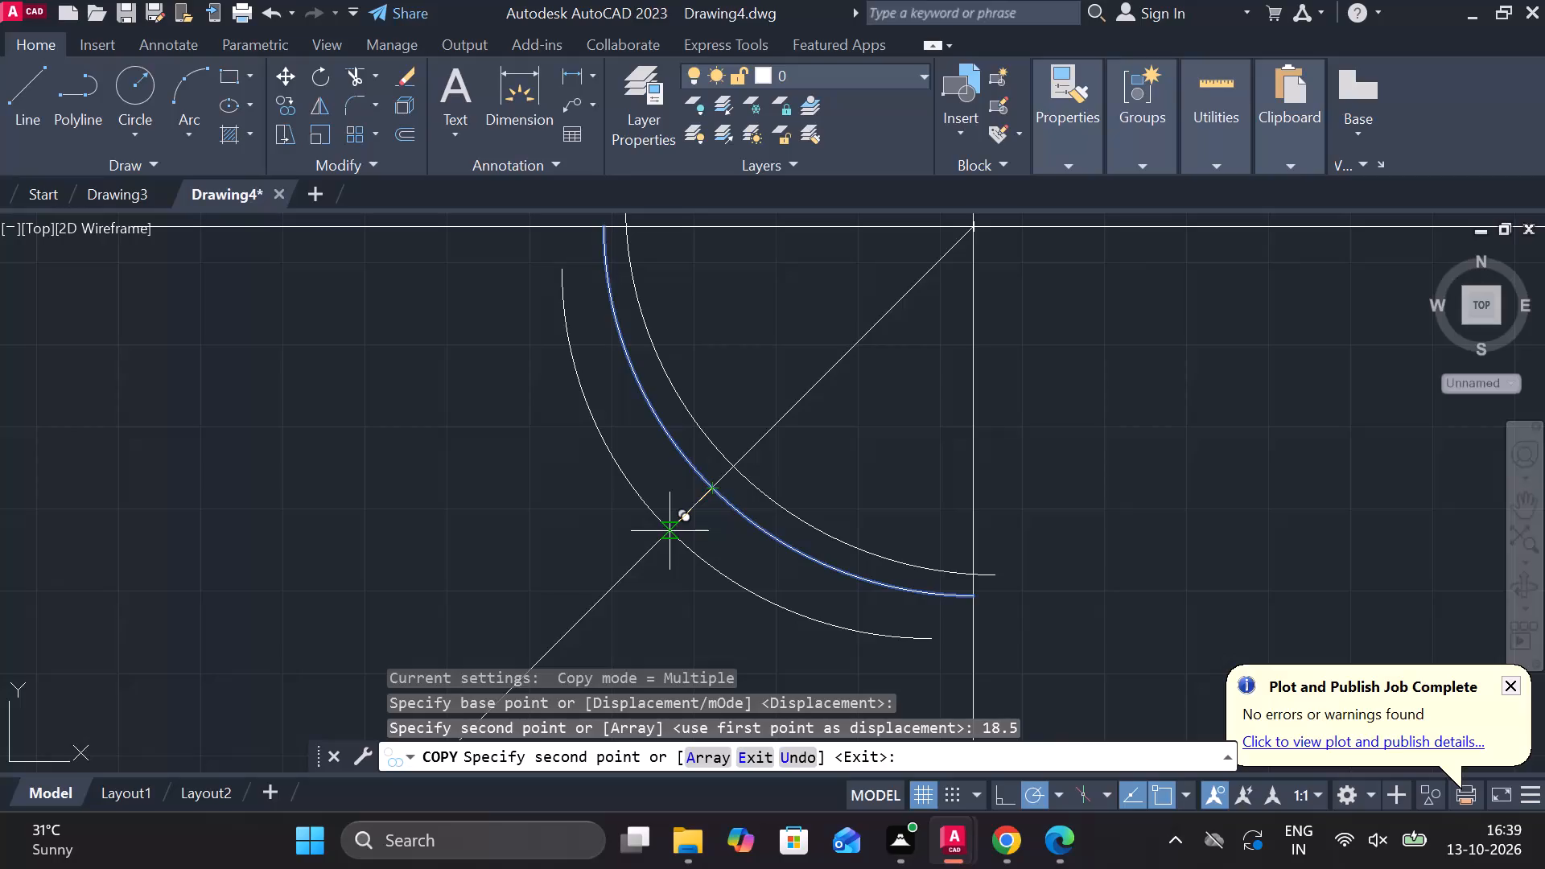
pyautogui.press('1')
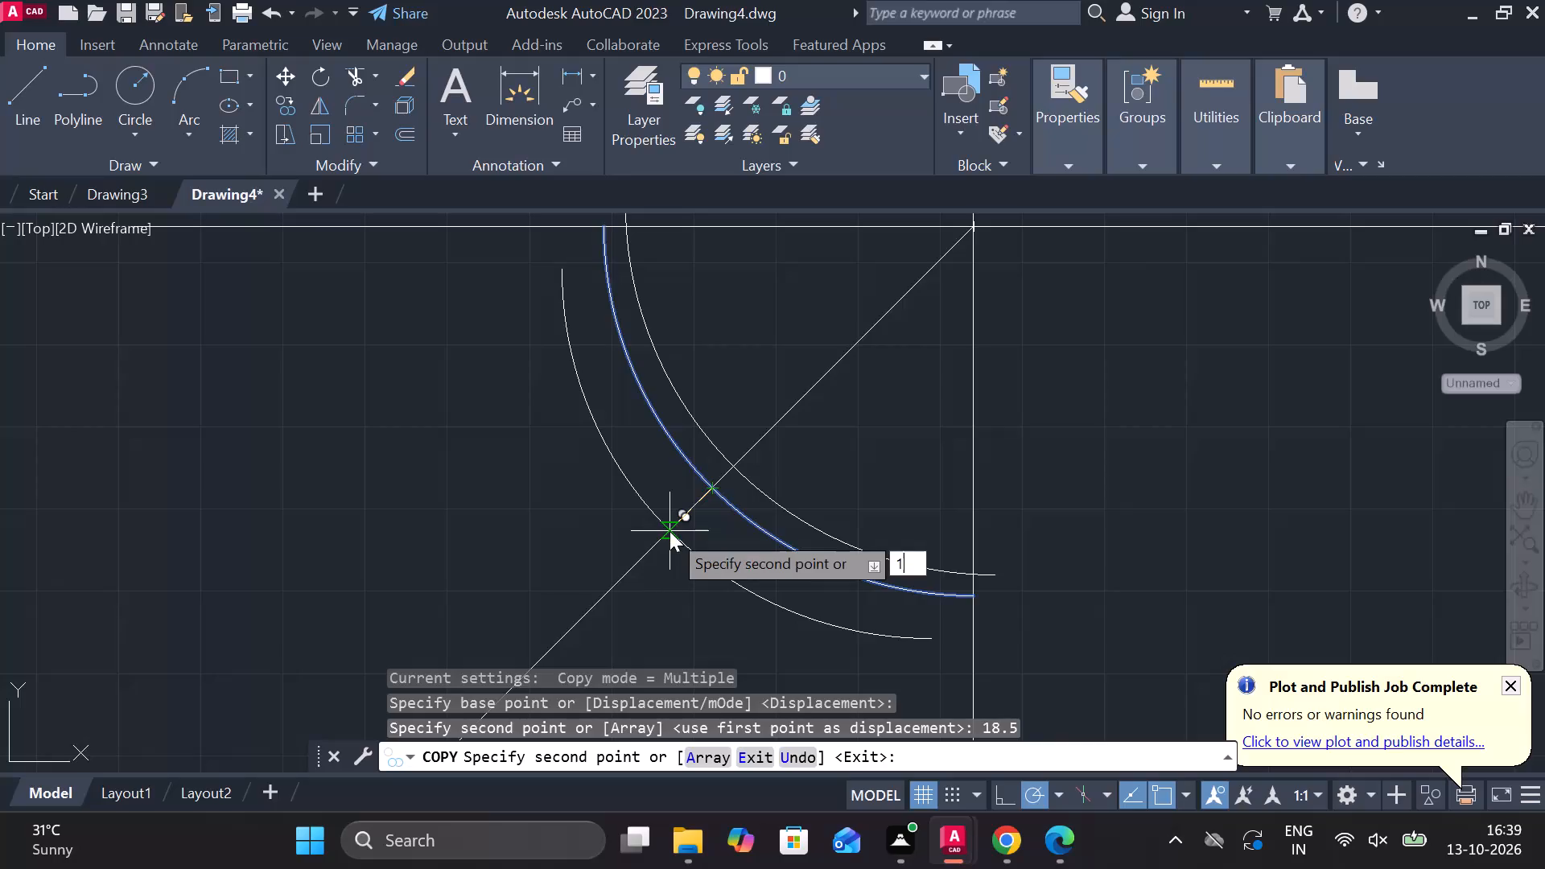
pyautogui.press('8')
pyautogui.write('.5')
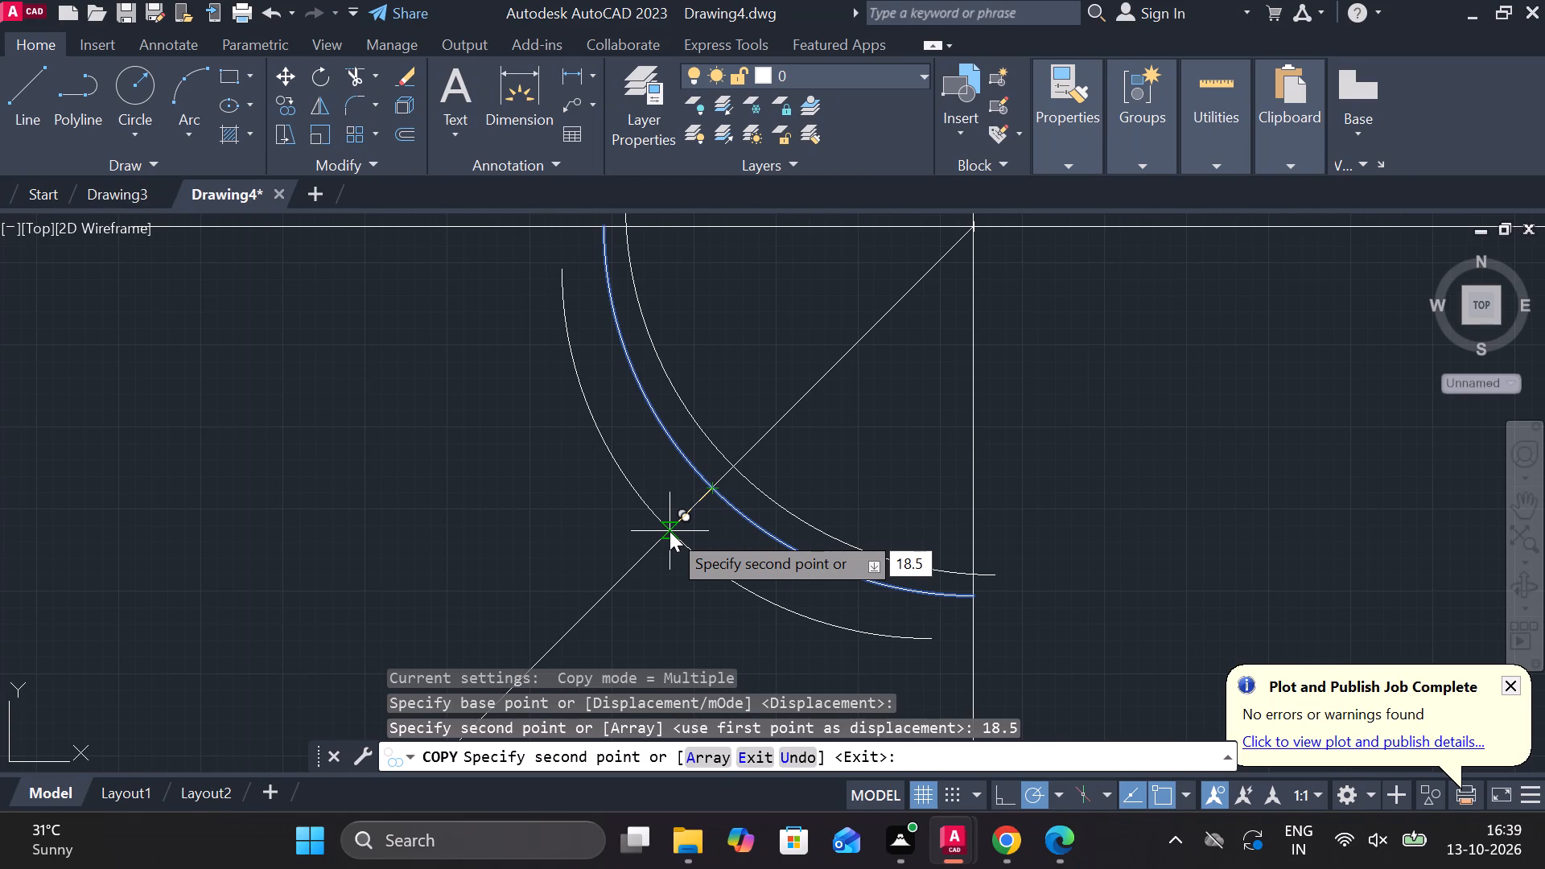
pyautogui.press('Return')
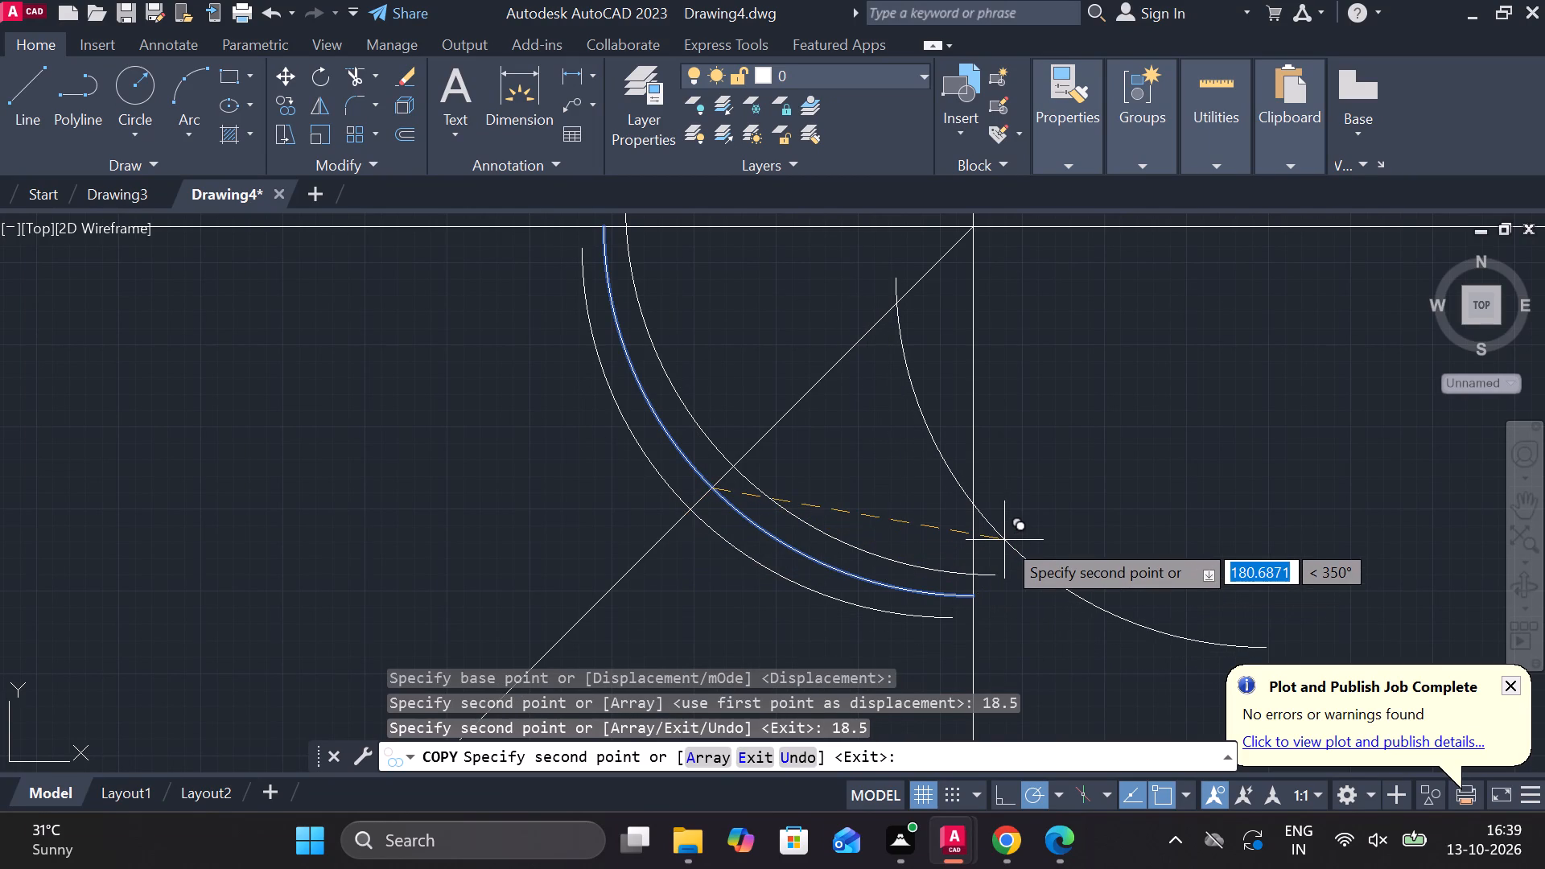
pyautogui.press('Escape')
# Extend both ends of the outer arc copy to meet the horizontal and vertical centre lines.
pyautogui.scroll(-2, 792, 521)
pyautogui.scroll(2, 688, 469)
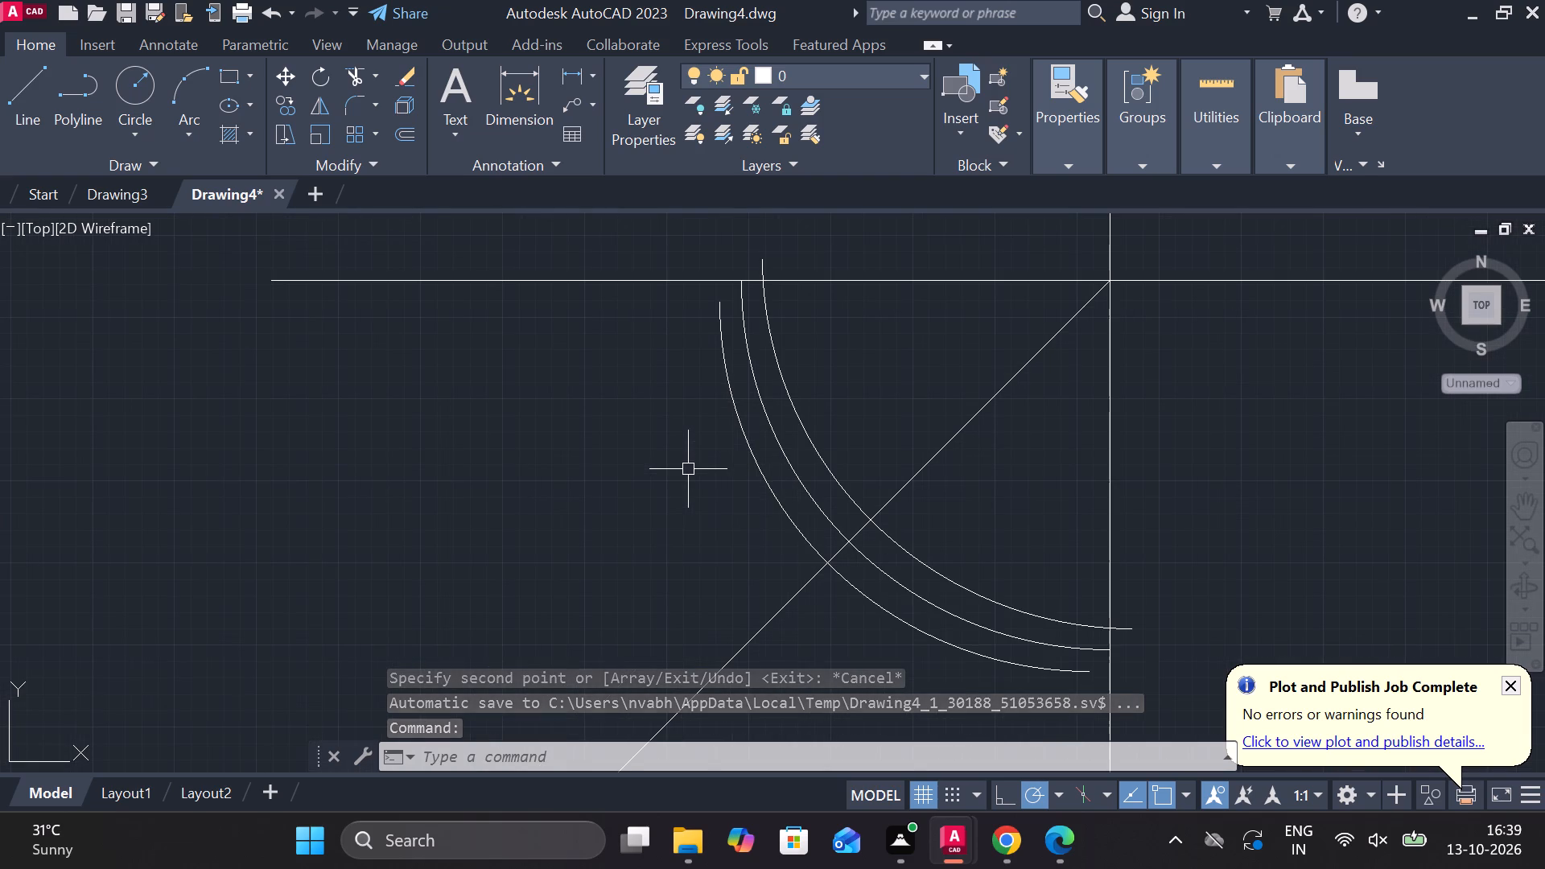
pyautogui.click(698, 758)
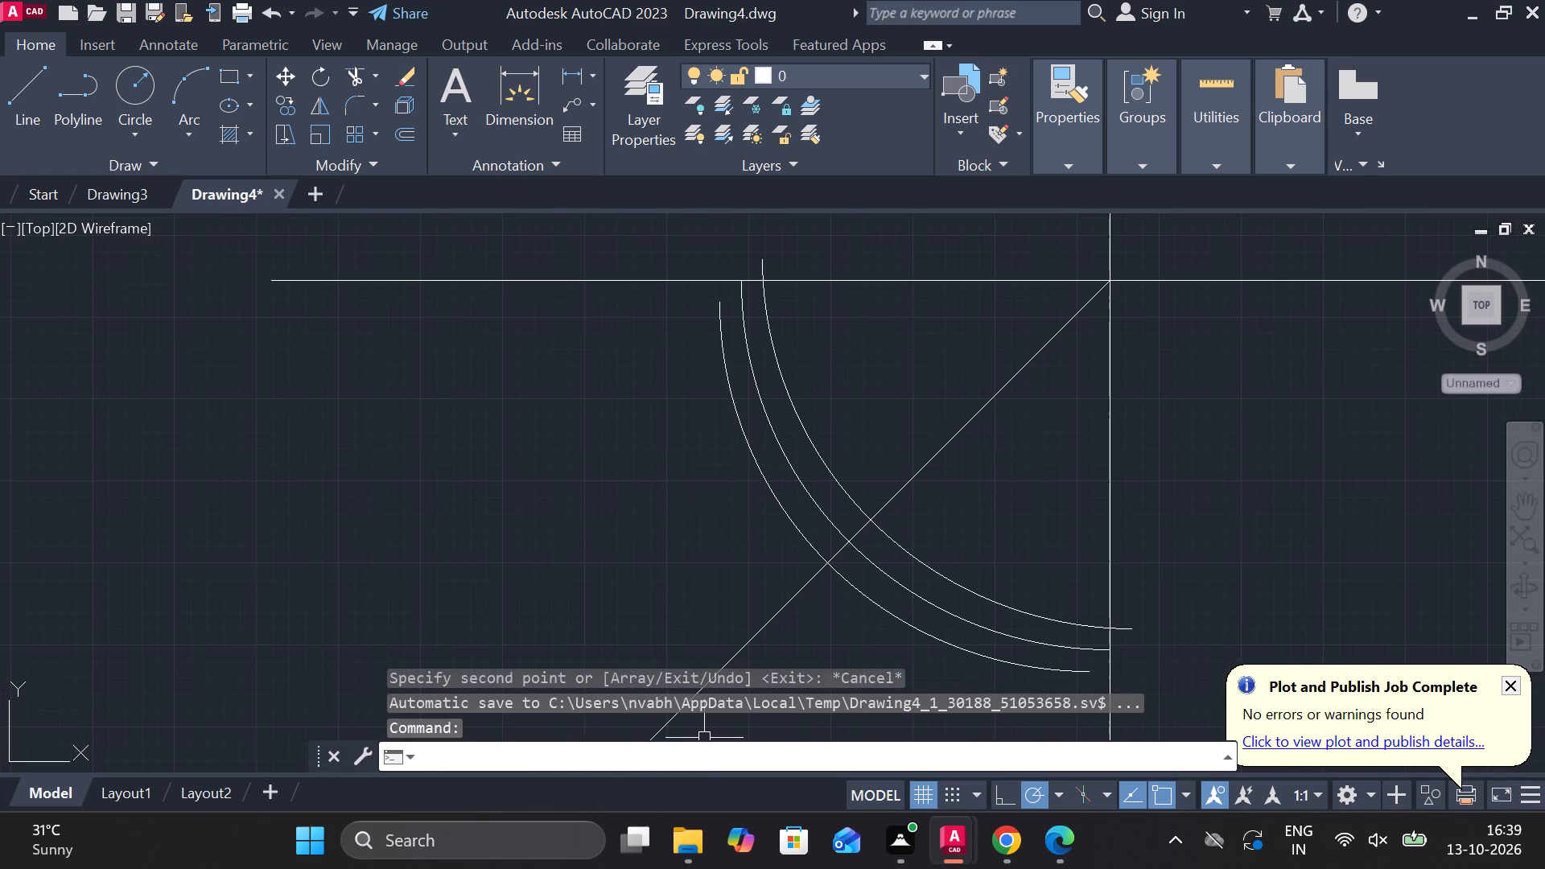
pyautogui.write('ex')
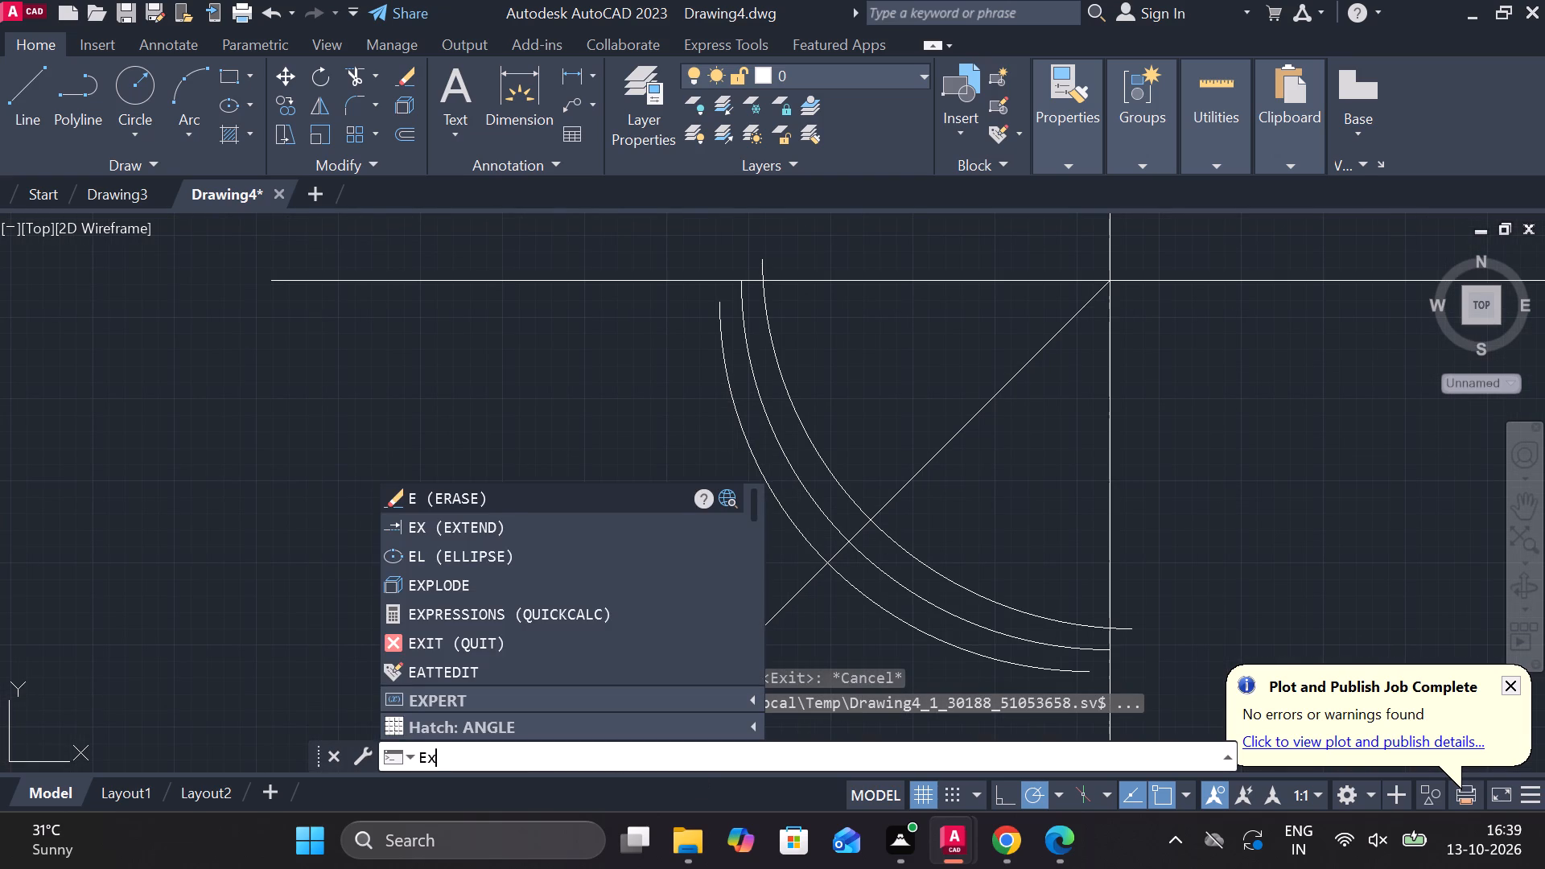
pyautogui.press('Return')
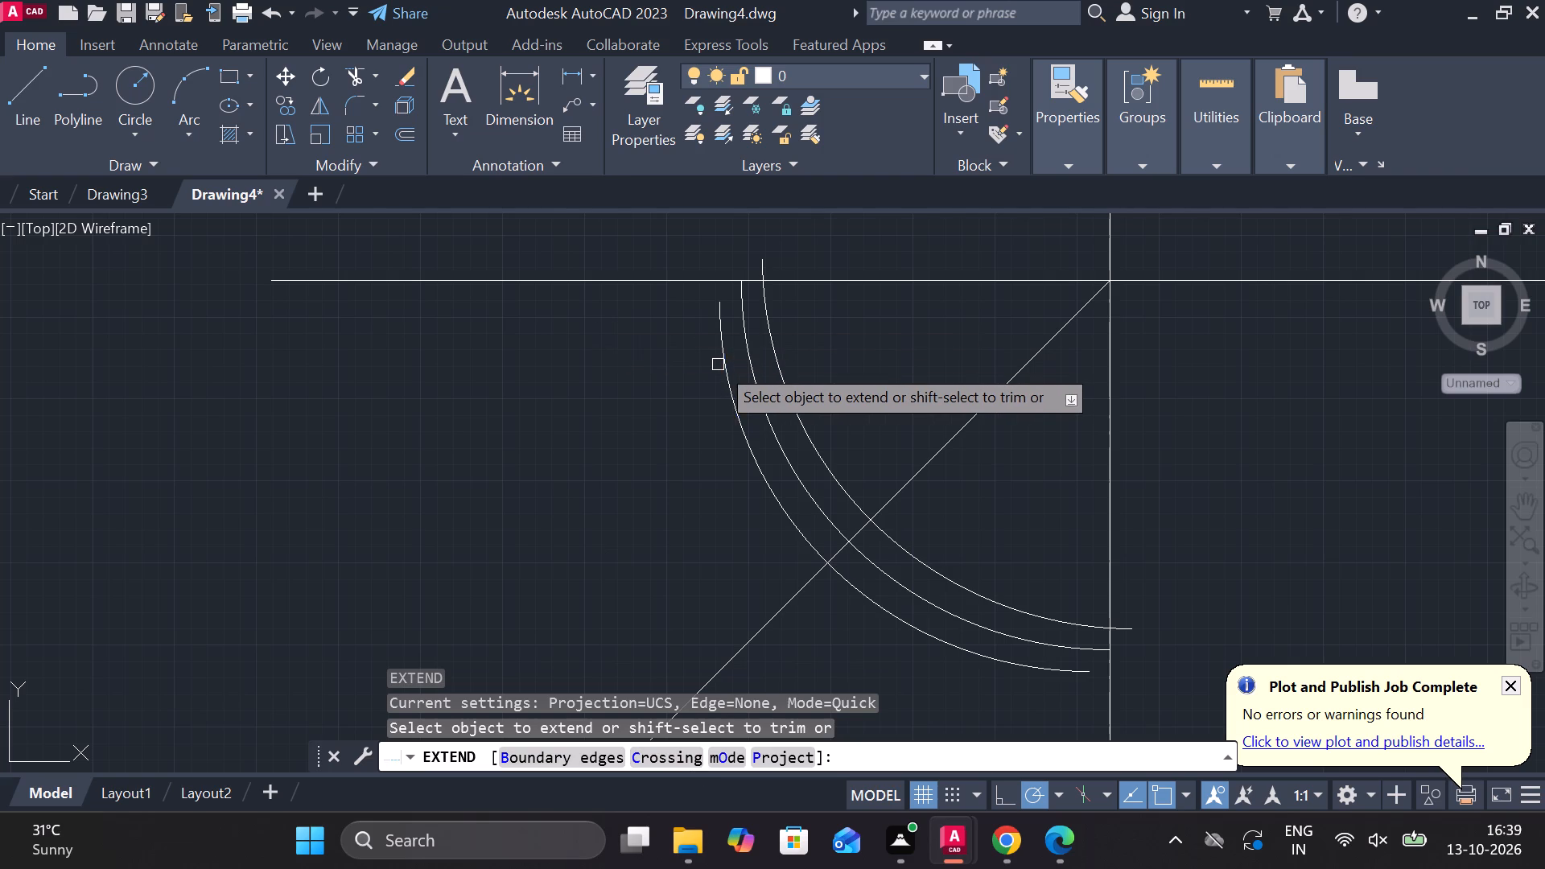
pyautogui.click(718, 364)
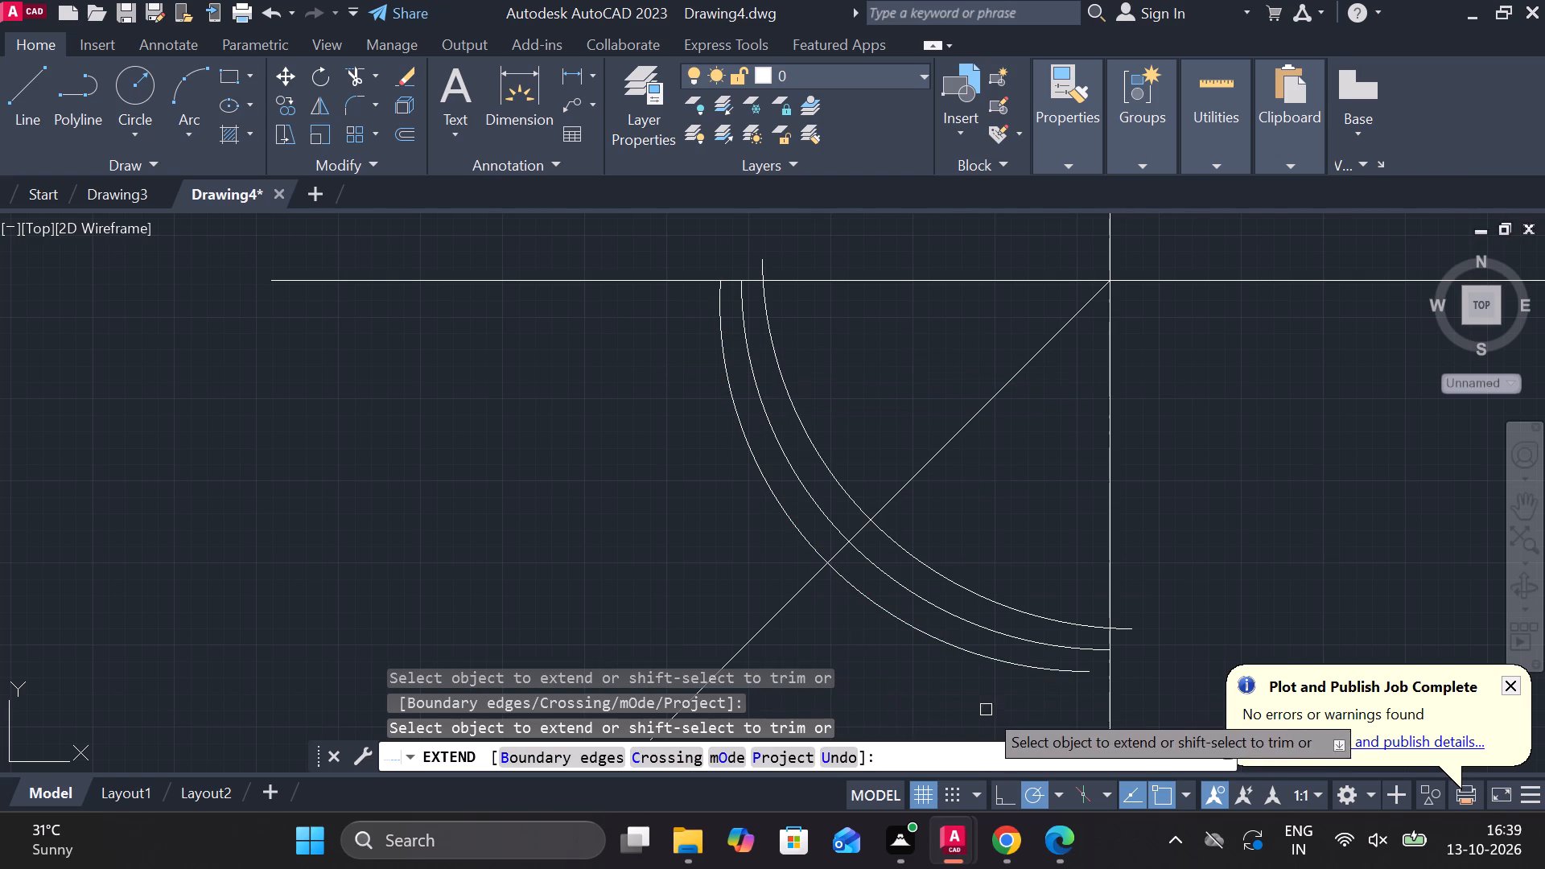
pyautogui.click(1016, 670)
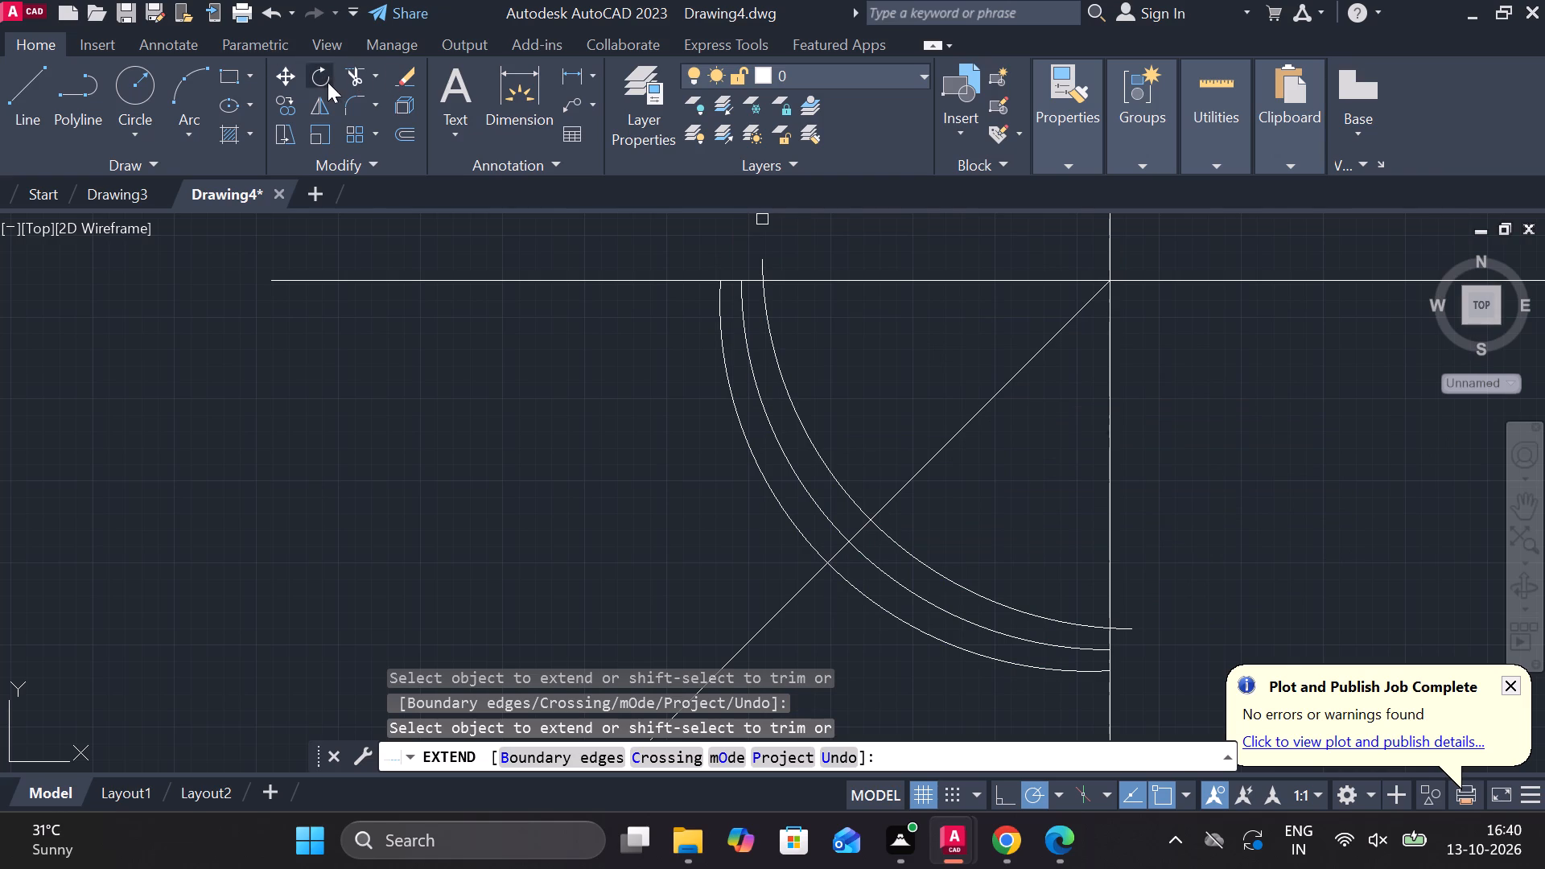
# Trim the three arcs between the angled line and the vertical centre line, including the inner arc's stub past the vertical line.
pyautogui.click(348, 73)
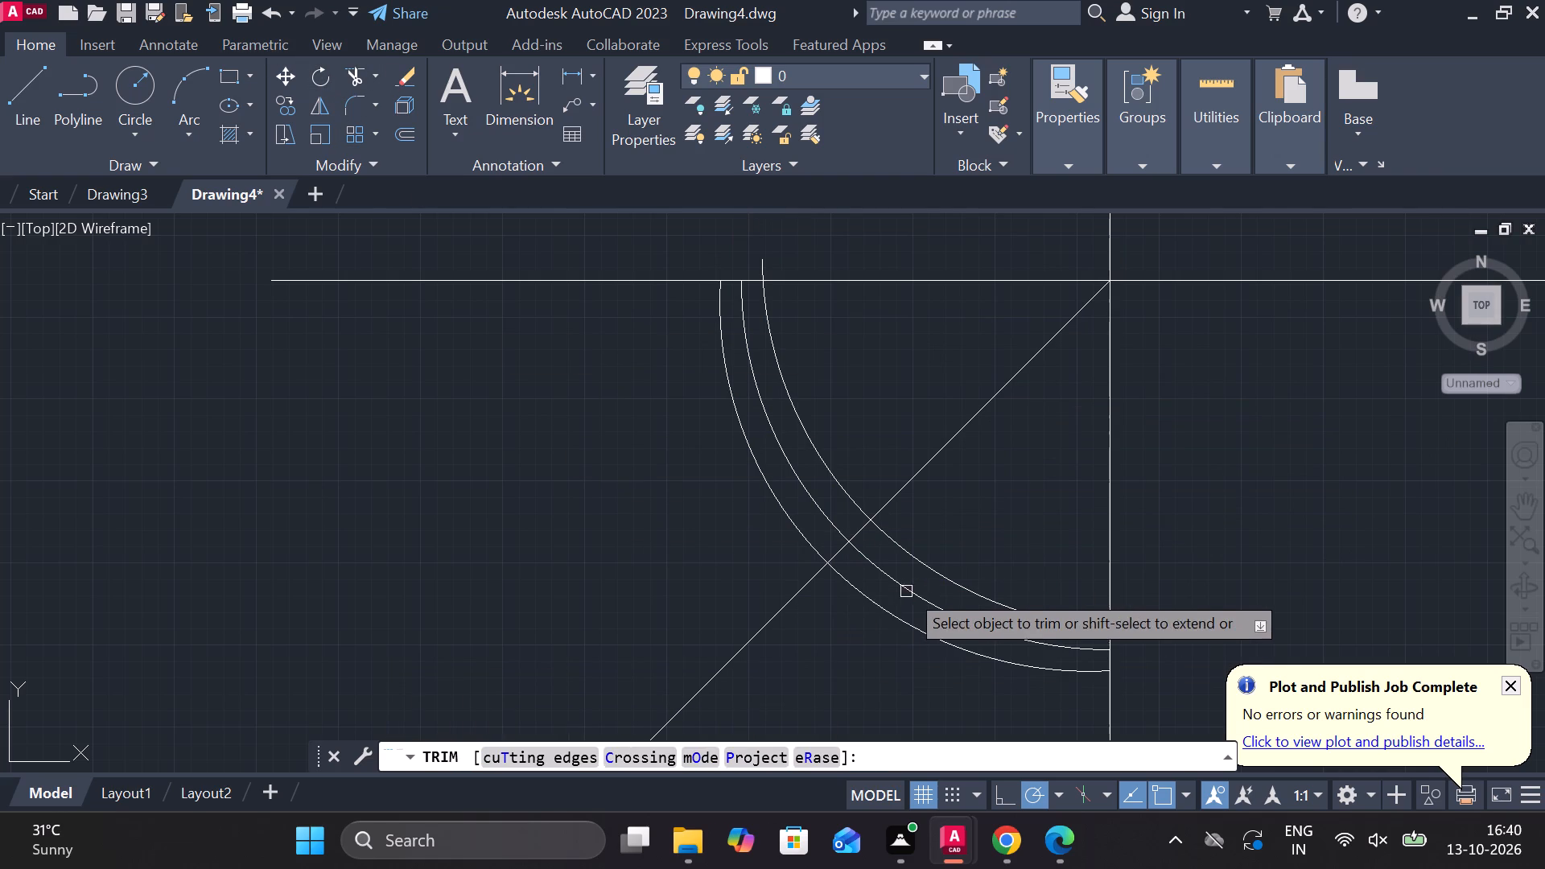
pyautogui.click(953, 583)
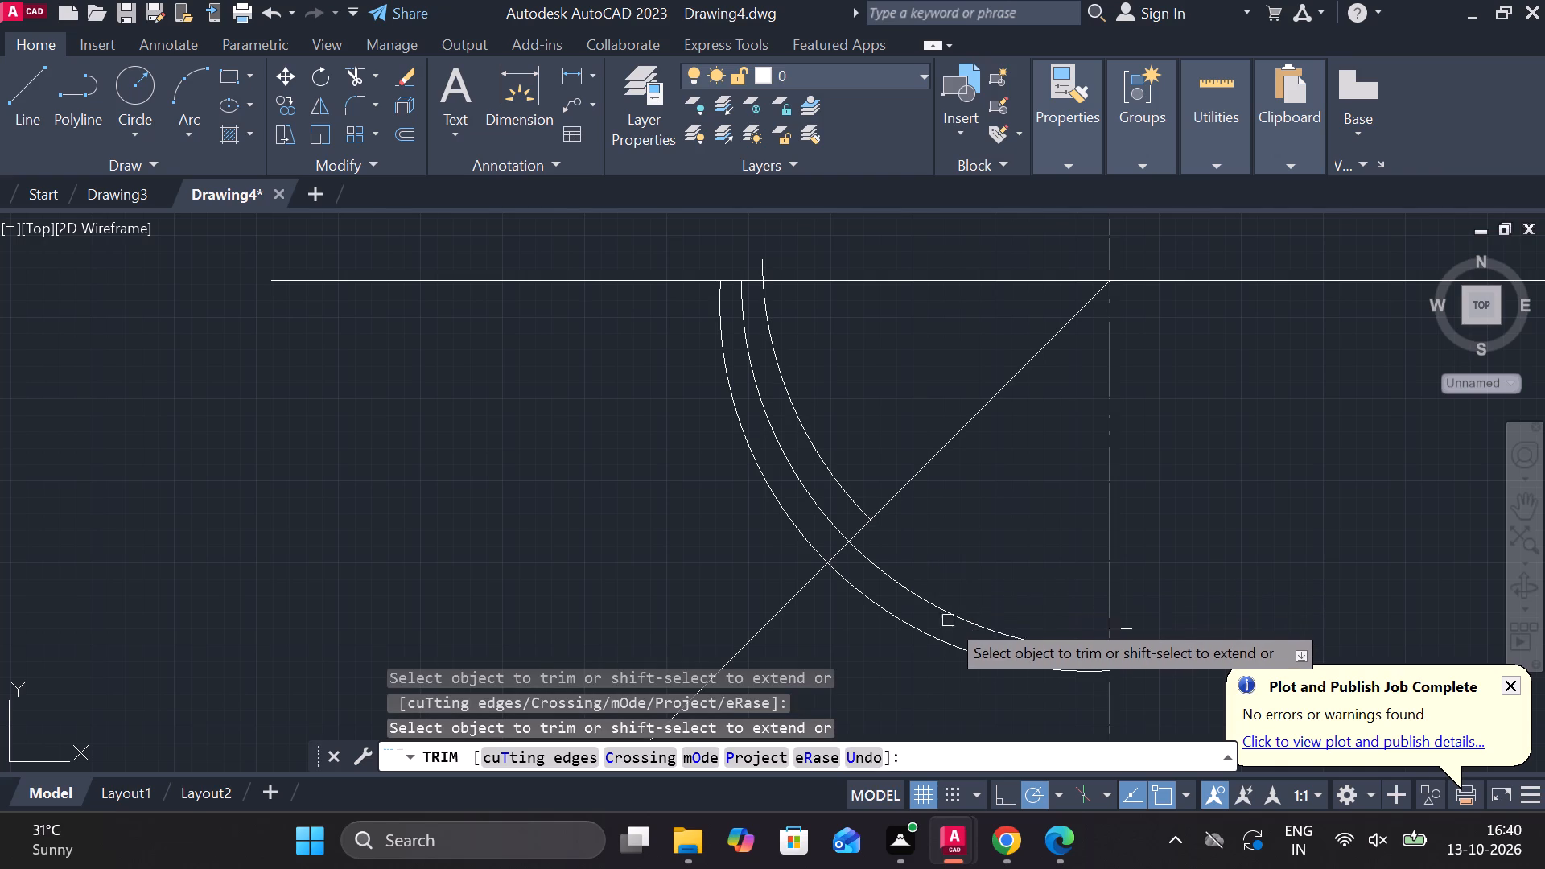
pyautogui.click(951, 608)
pyautogui.click(945, 648)
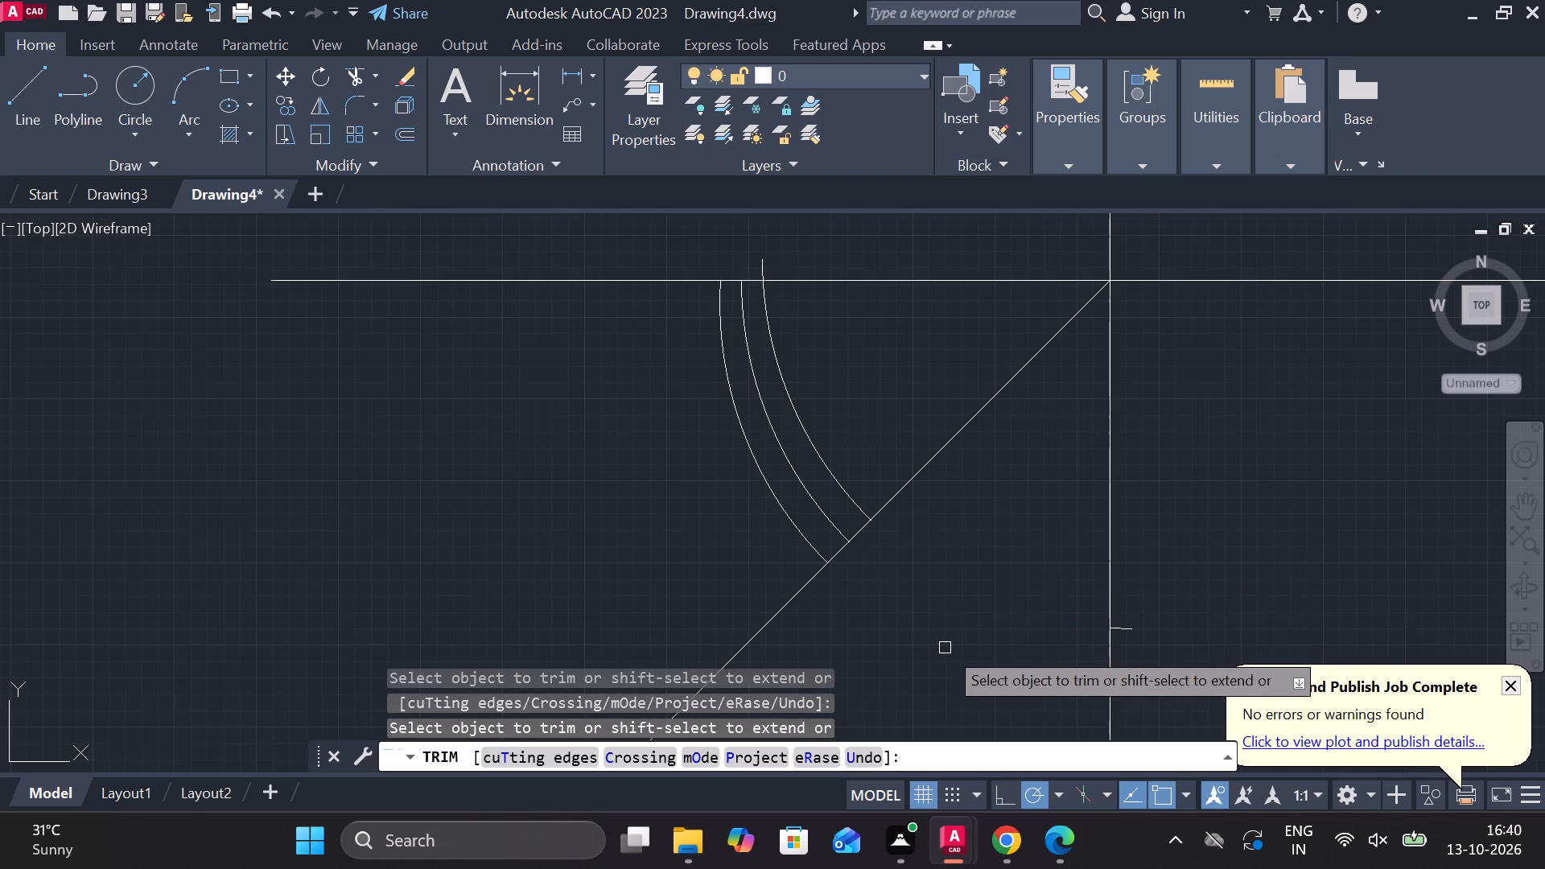
pyautogui.click(1128, 631)
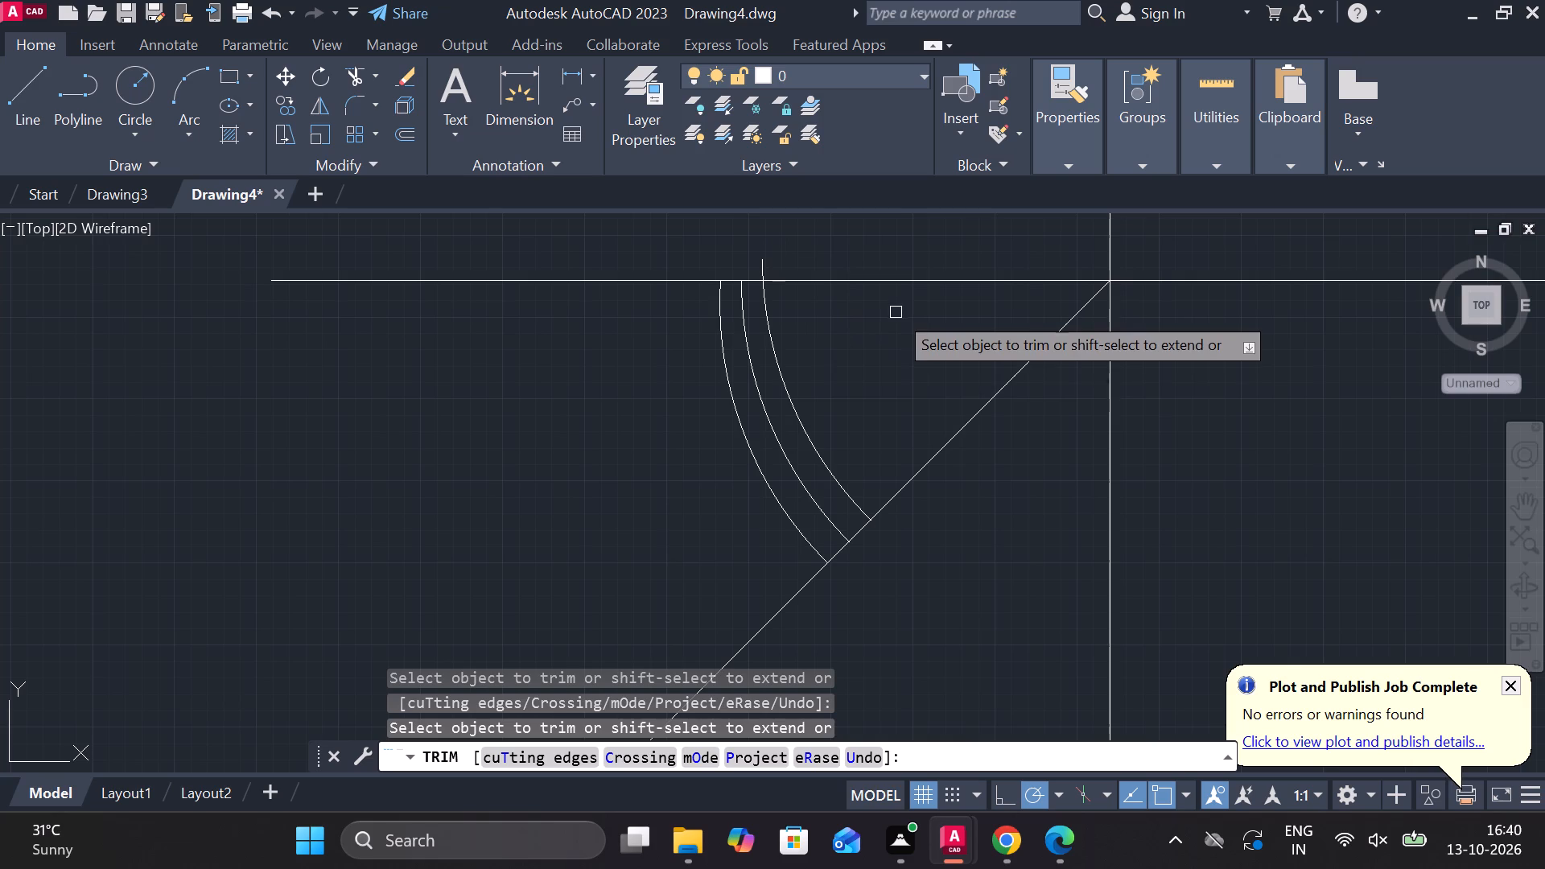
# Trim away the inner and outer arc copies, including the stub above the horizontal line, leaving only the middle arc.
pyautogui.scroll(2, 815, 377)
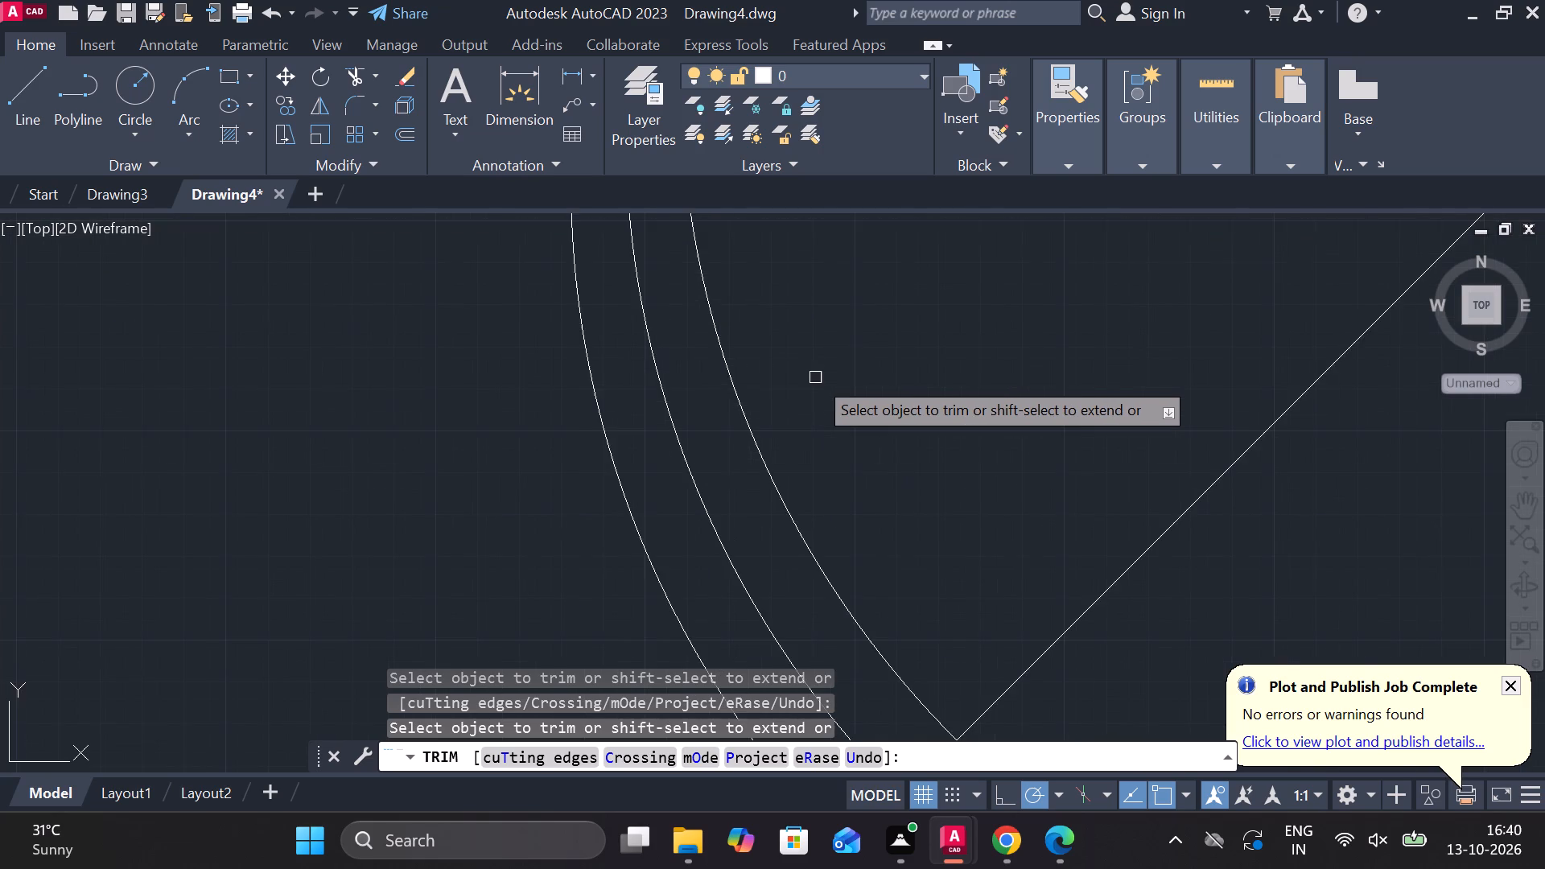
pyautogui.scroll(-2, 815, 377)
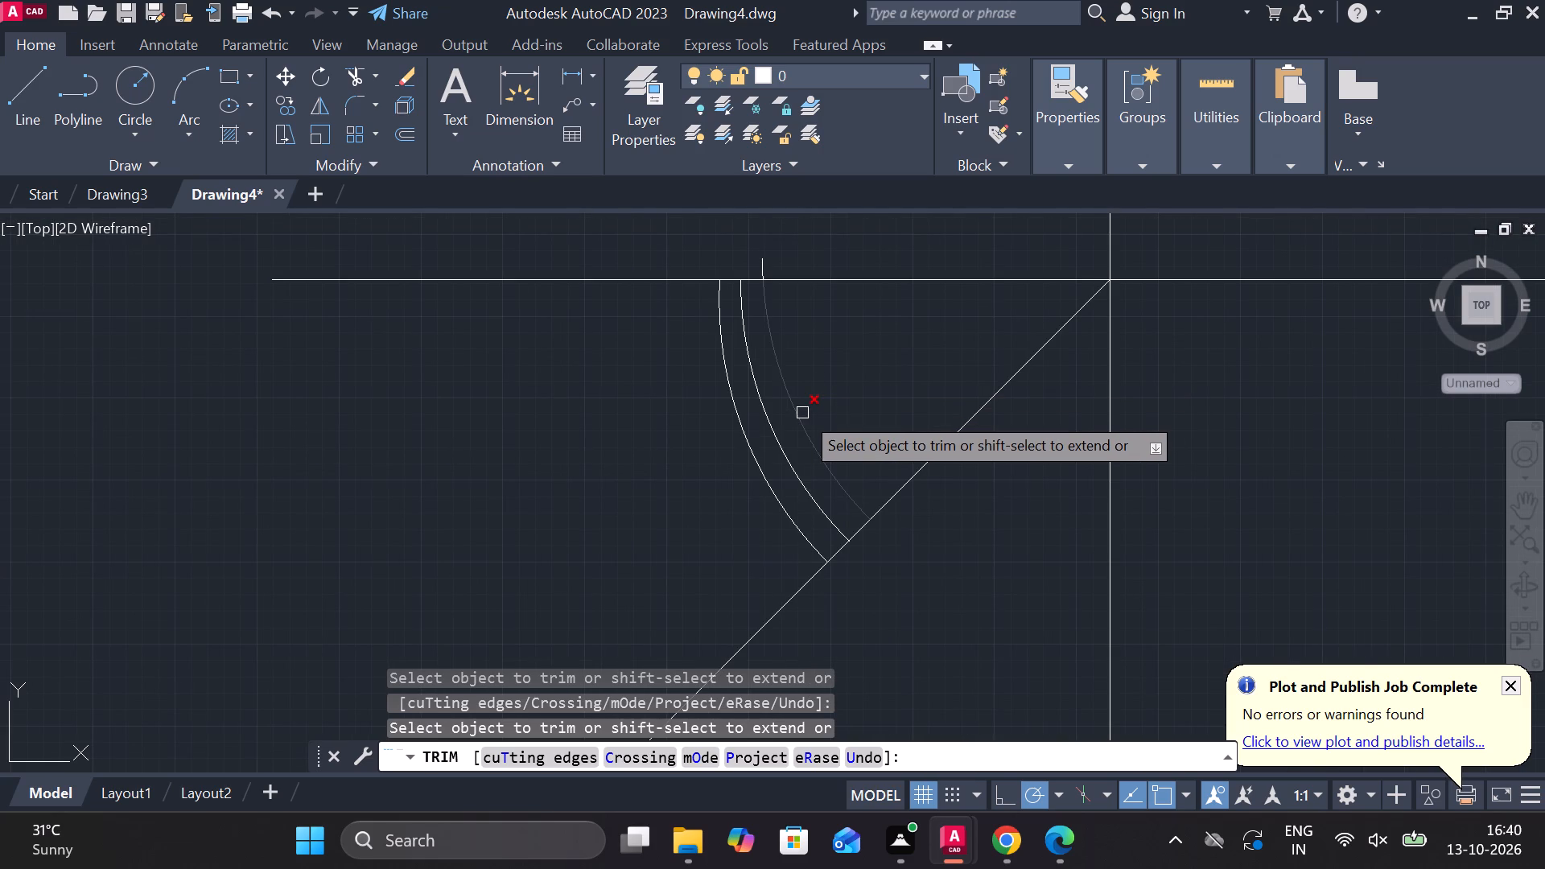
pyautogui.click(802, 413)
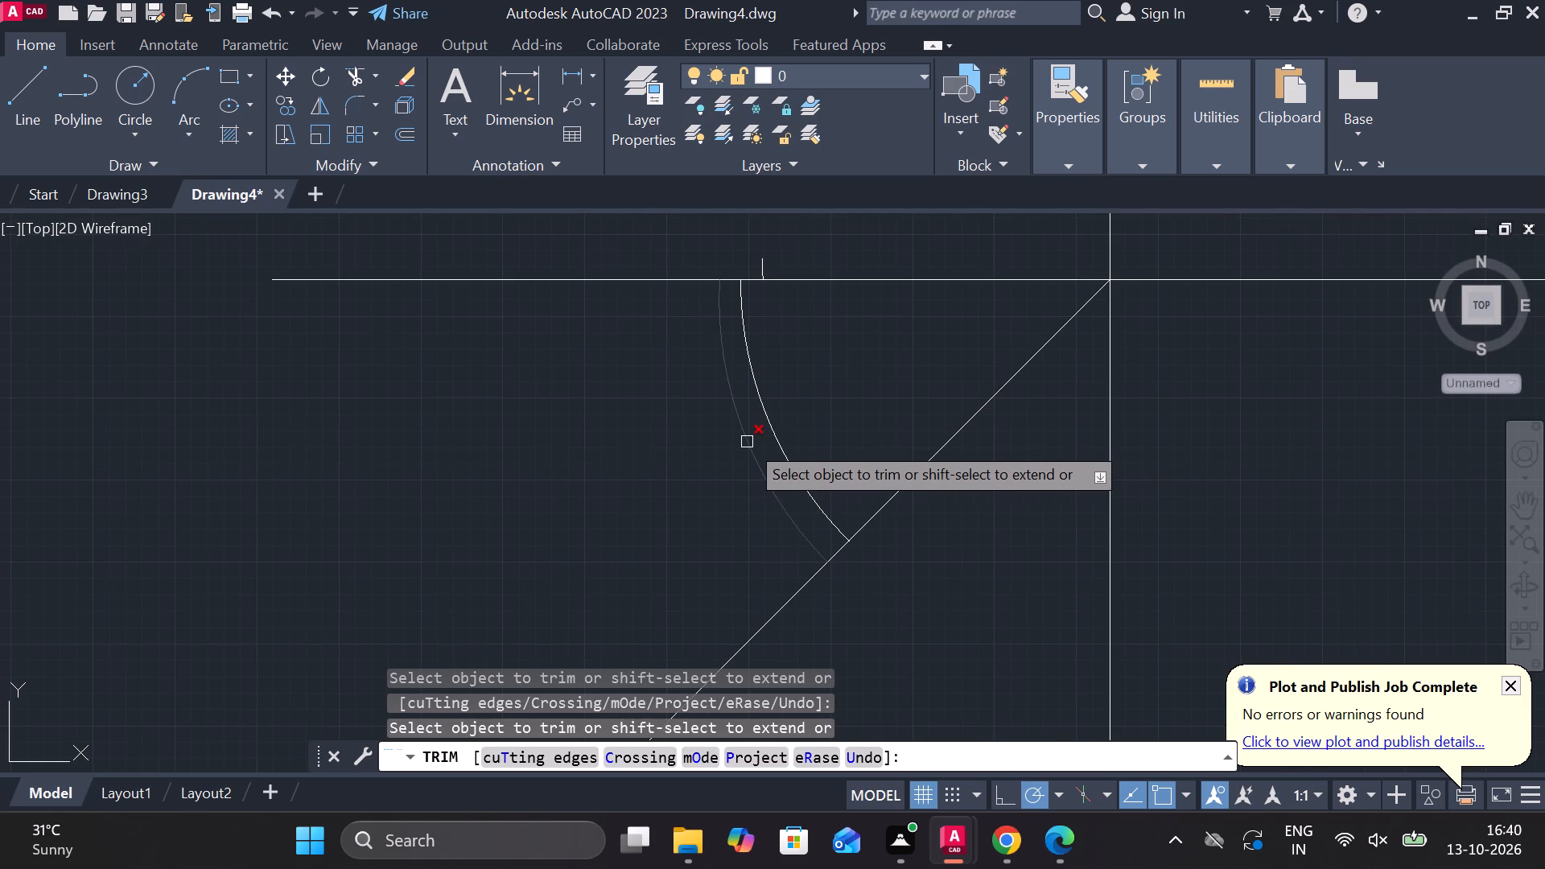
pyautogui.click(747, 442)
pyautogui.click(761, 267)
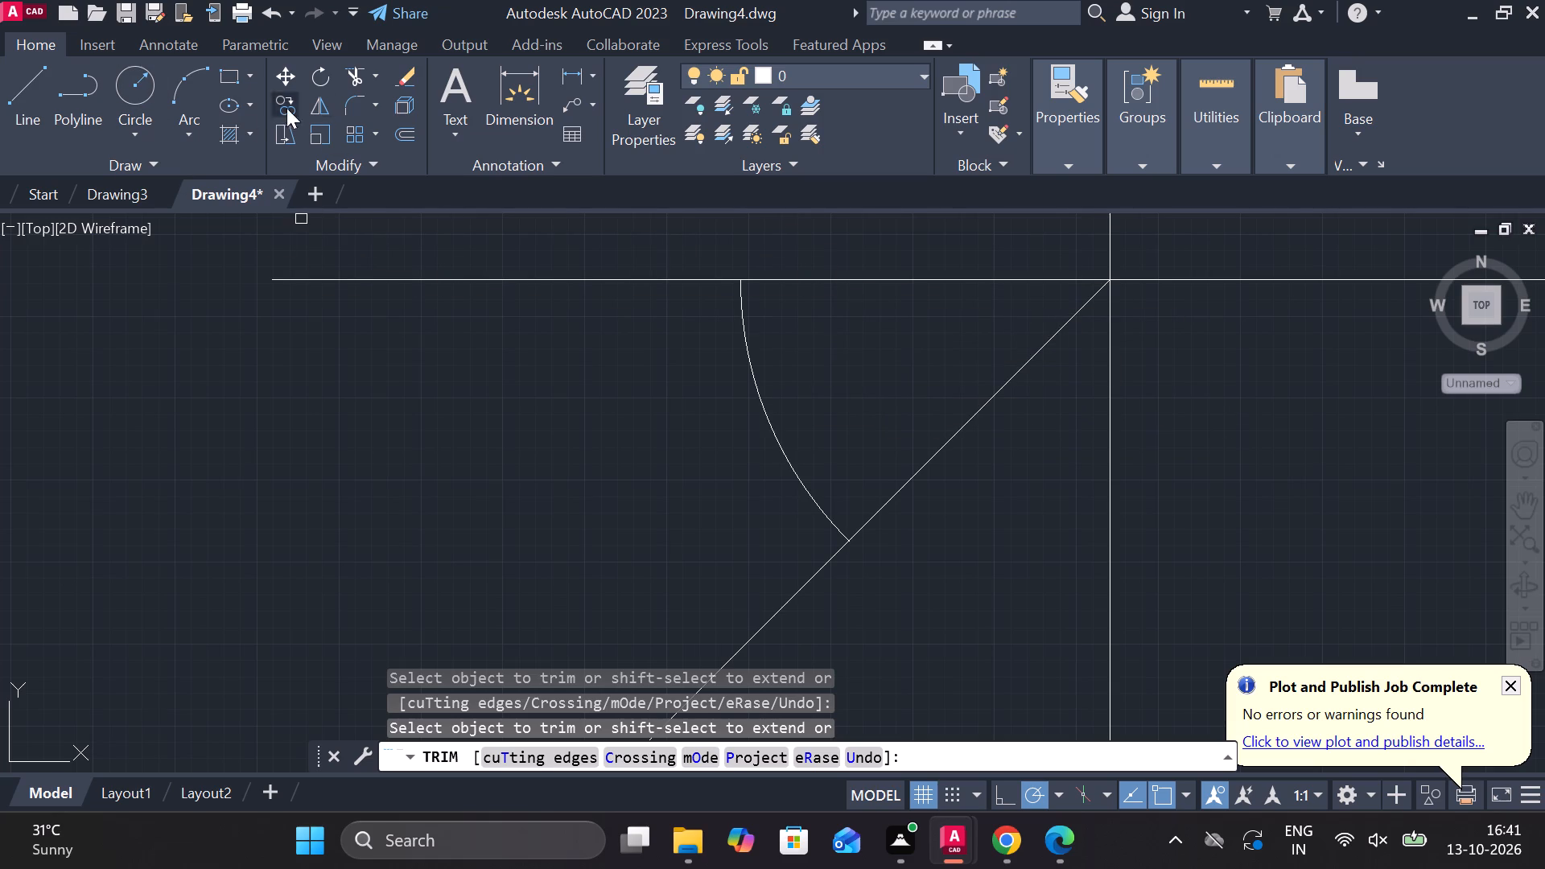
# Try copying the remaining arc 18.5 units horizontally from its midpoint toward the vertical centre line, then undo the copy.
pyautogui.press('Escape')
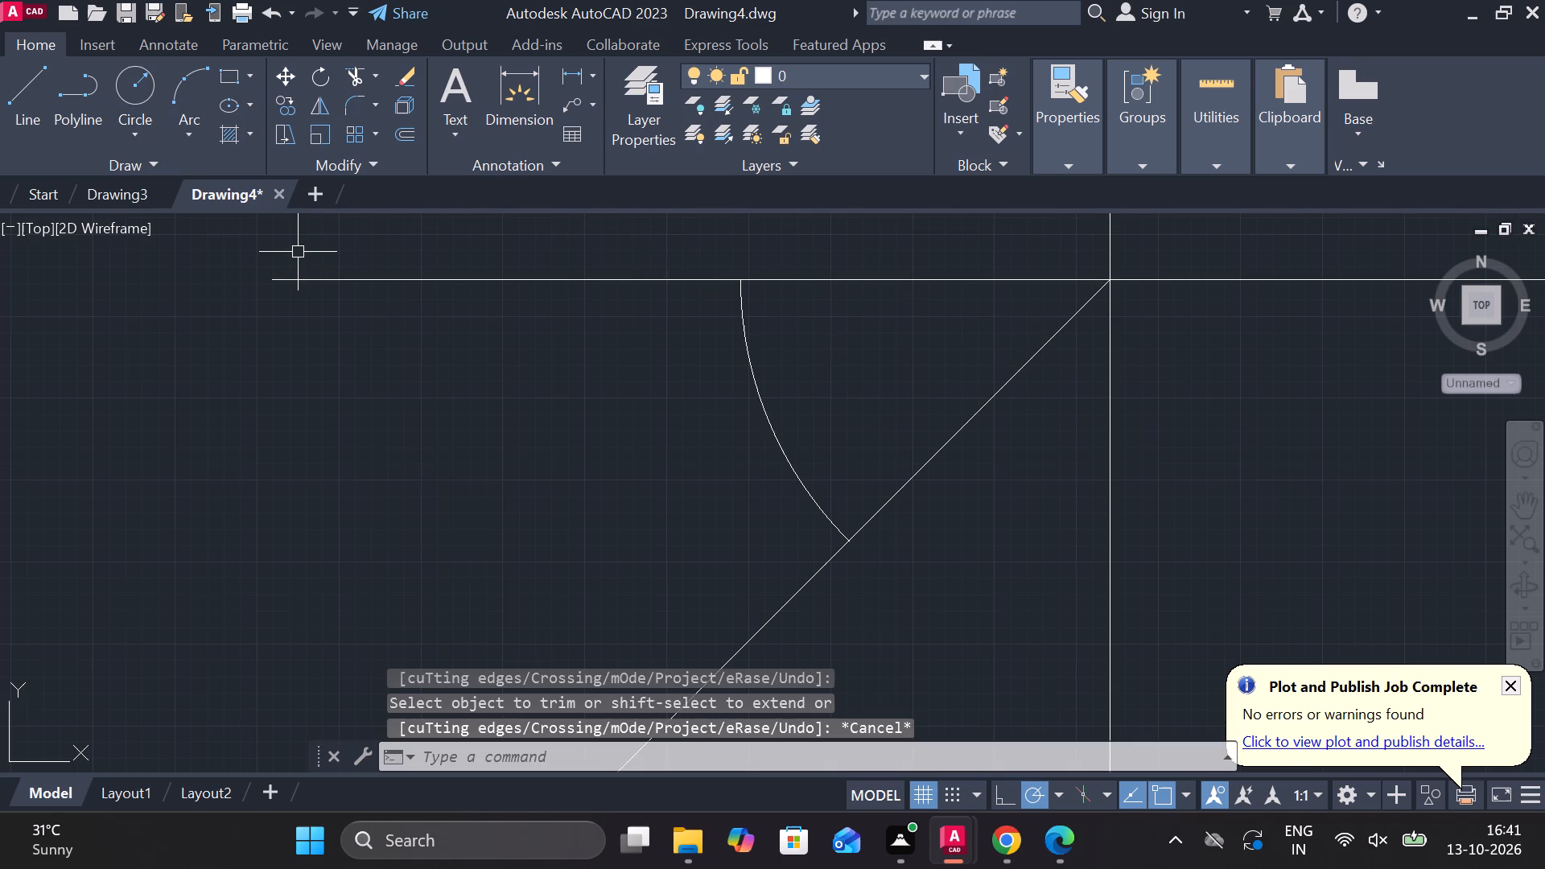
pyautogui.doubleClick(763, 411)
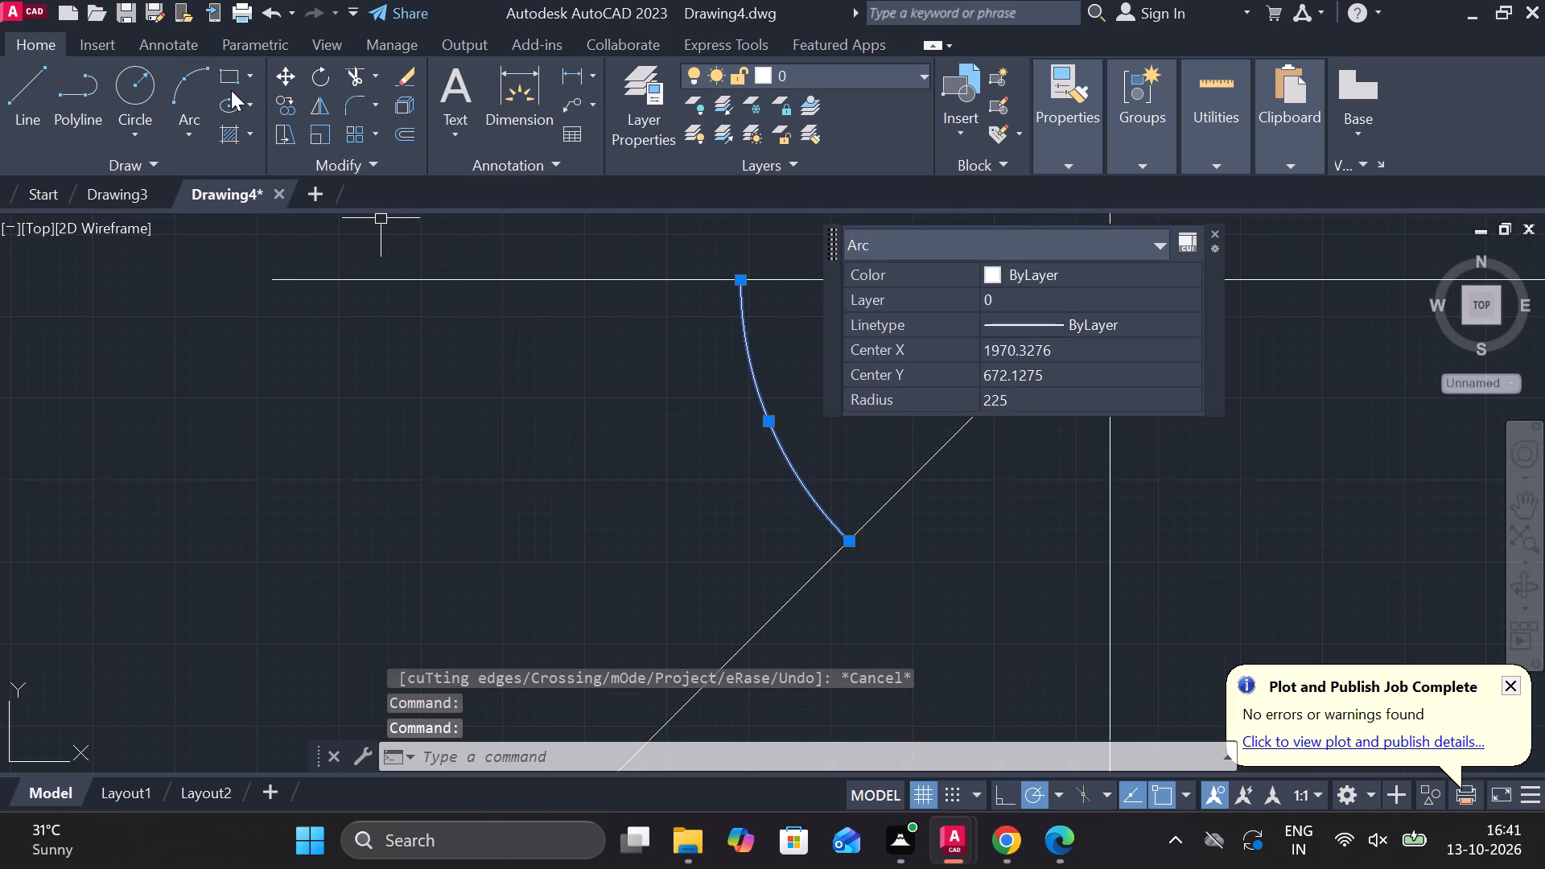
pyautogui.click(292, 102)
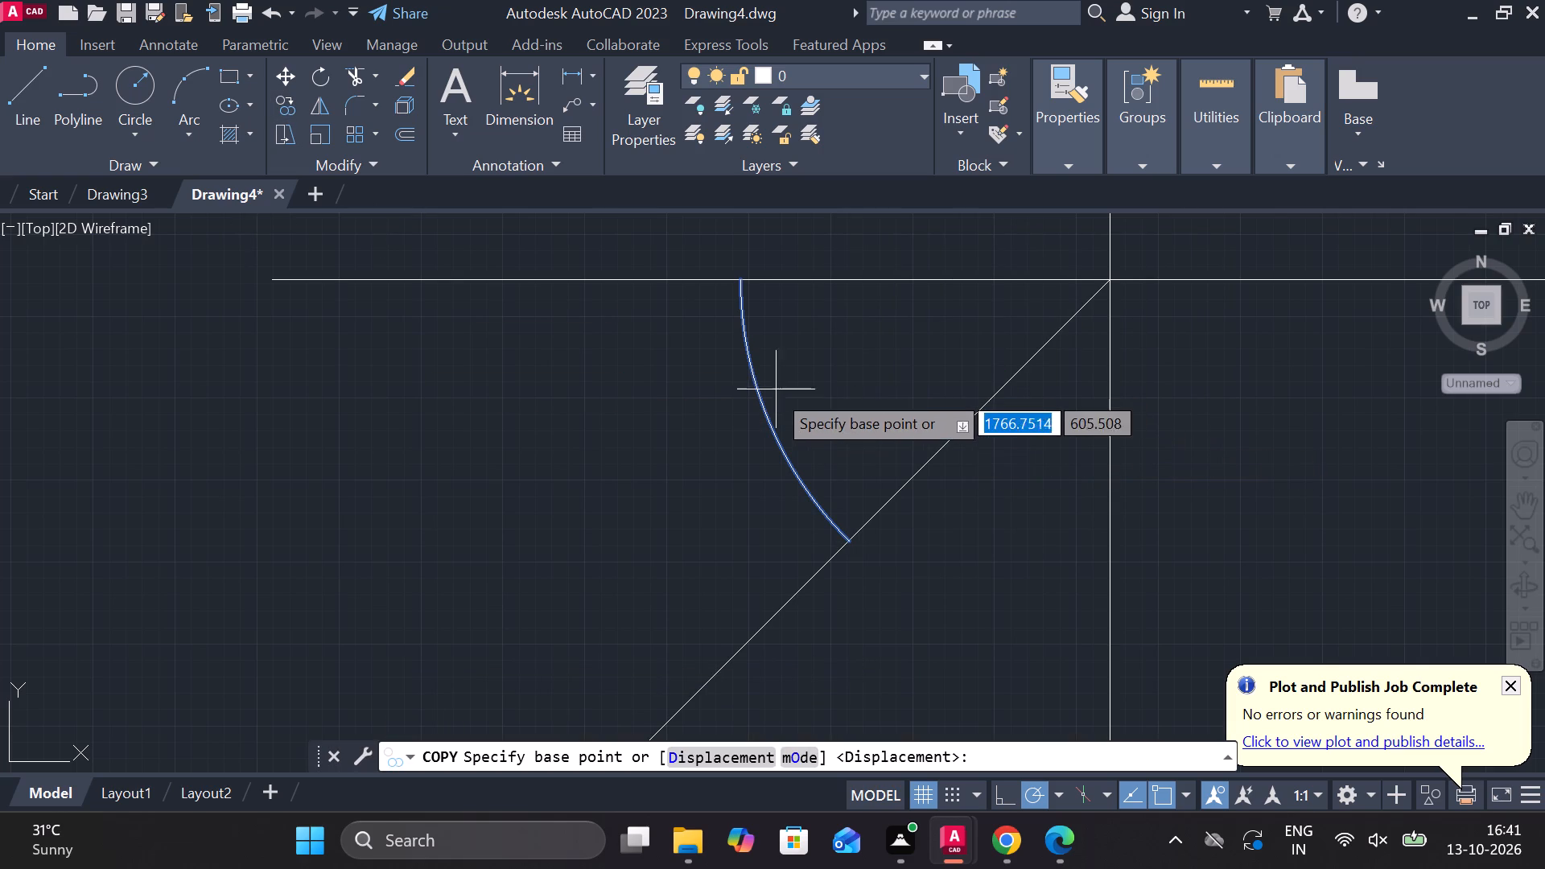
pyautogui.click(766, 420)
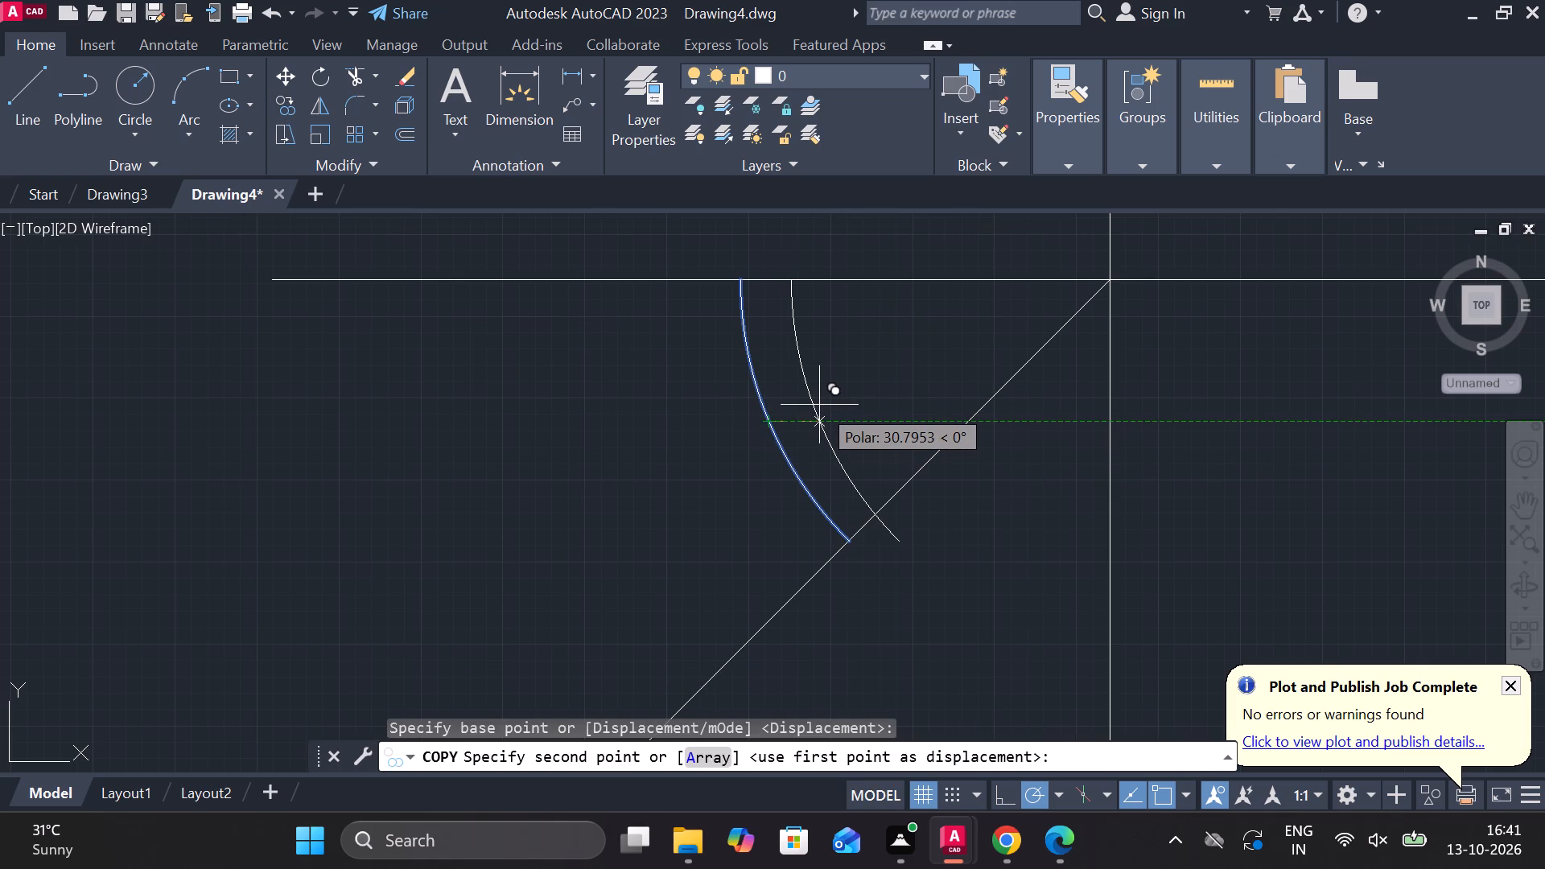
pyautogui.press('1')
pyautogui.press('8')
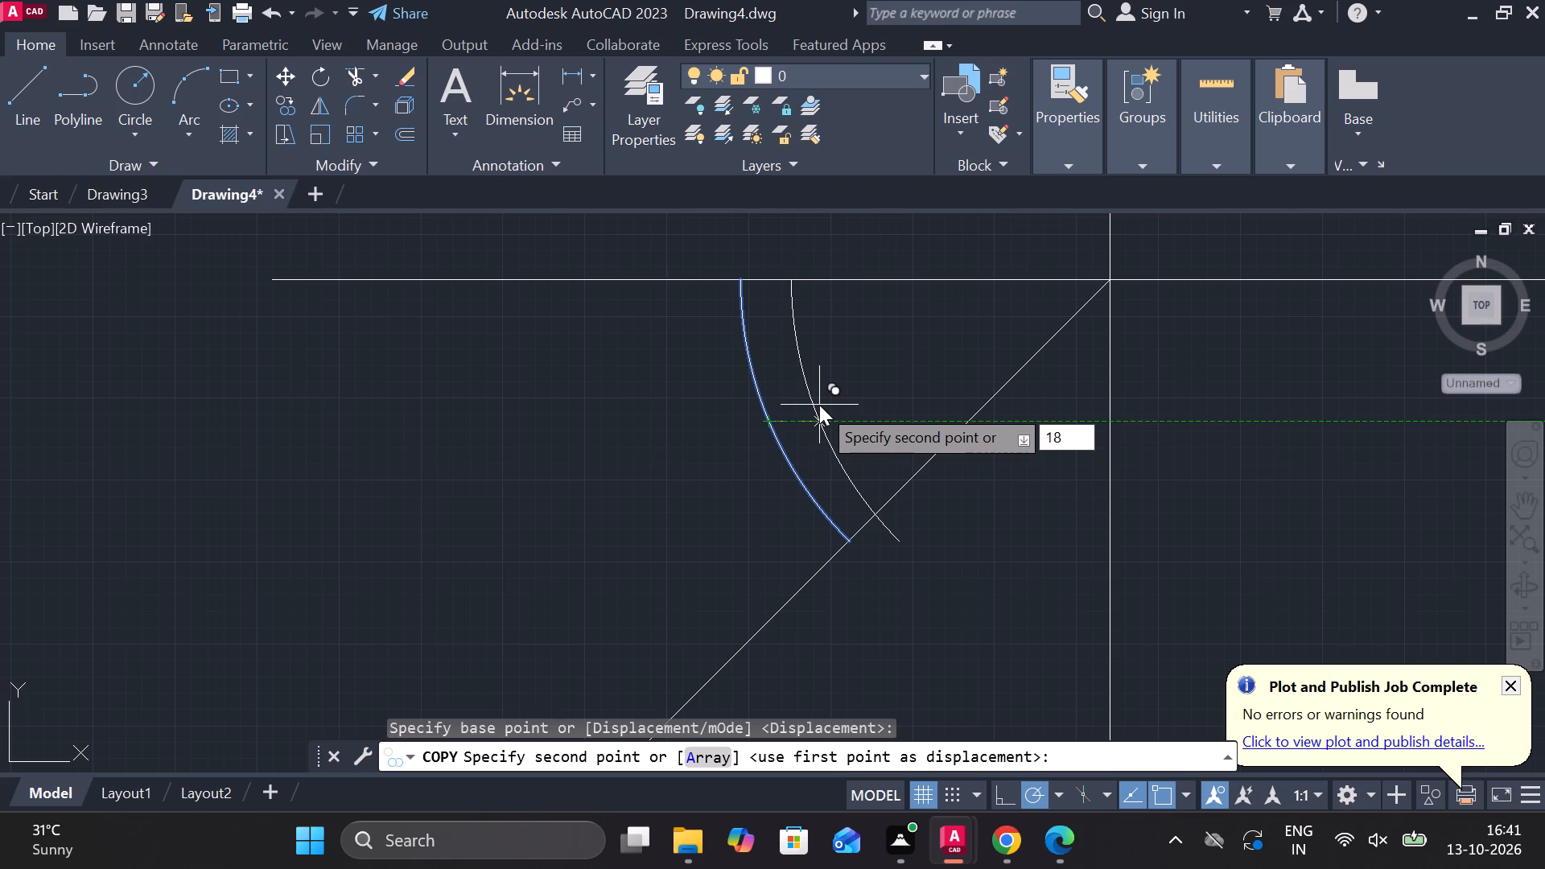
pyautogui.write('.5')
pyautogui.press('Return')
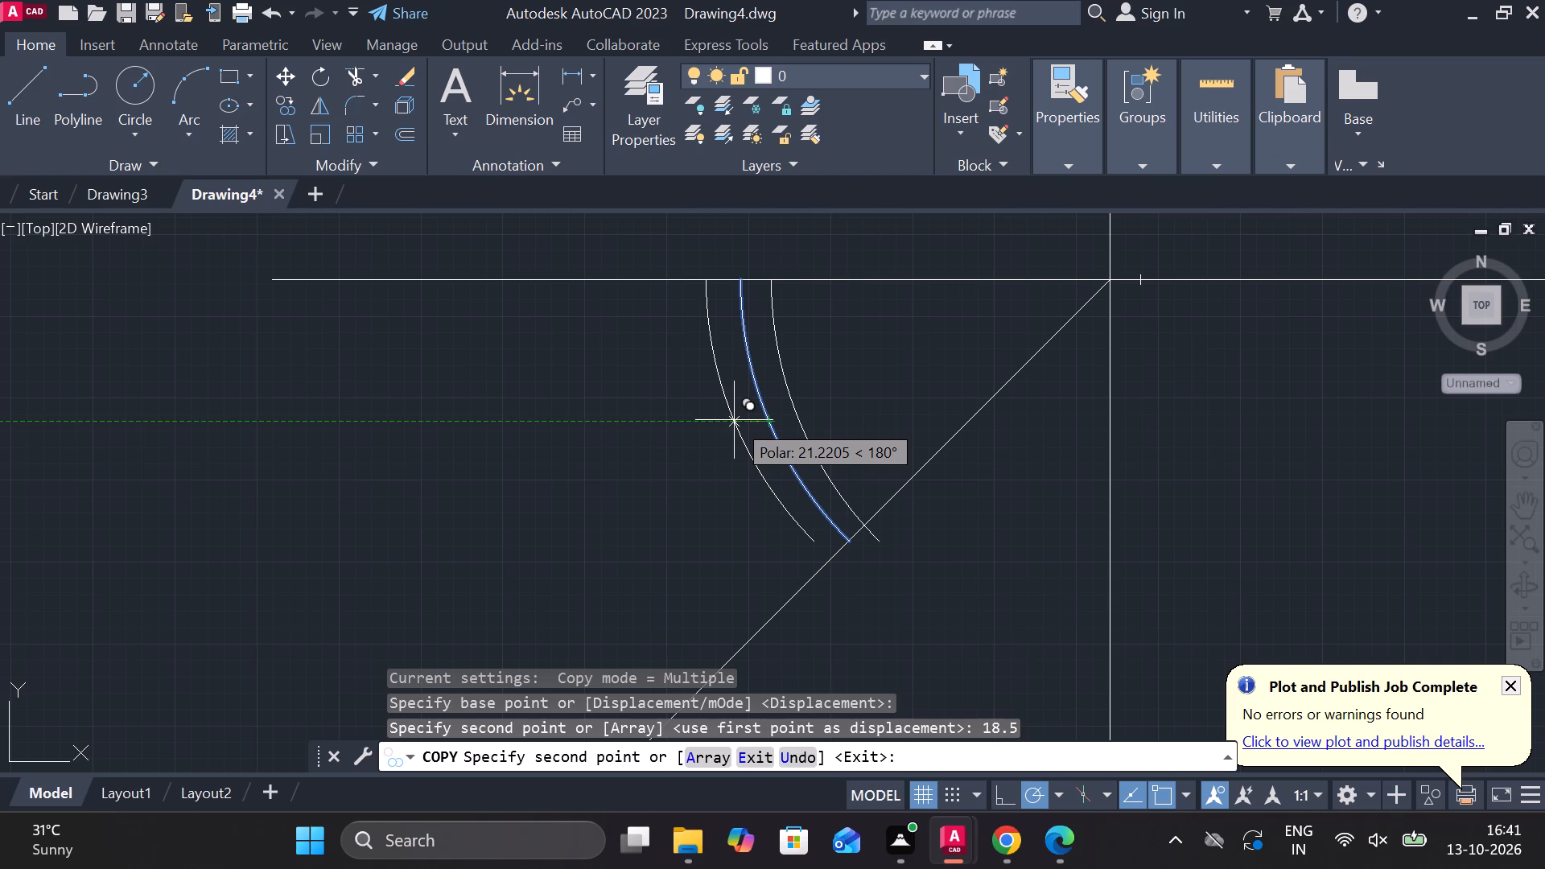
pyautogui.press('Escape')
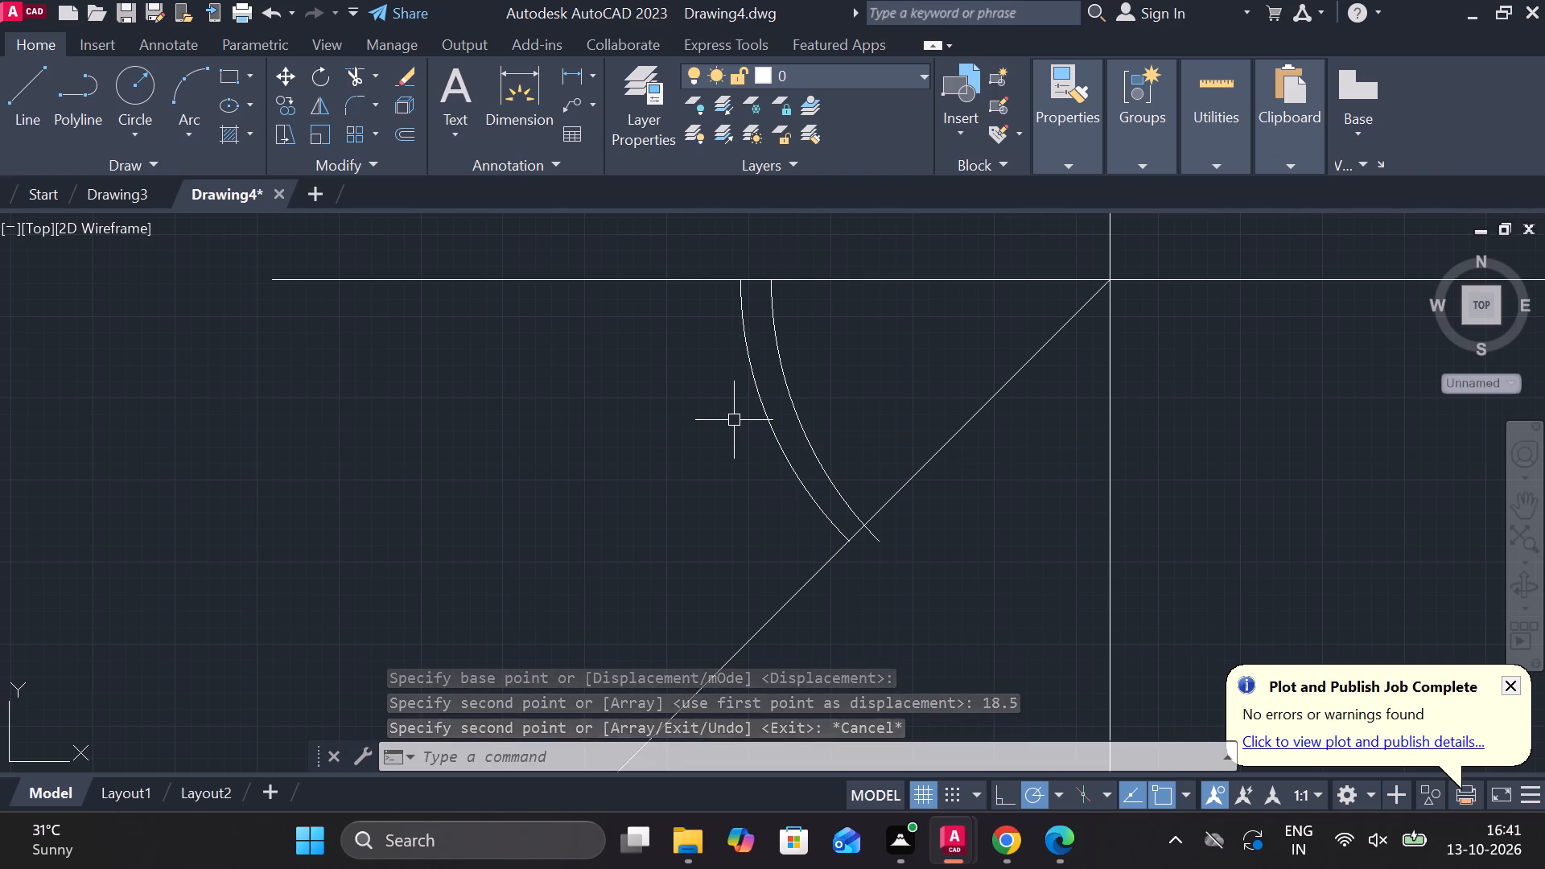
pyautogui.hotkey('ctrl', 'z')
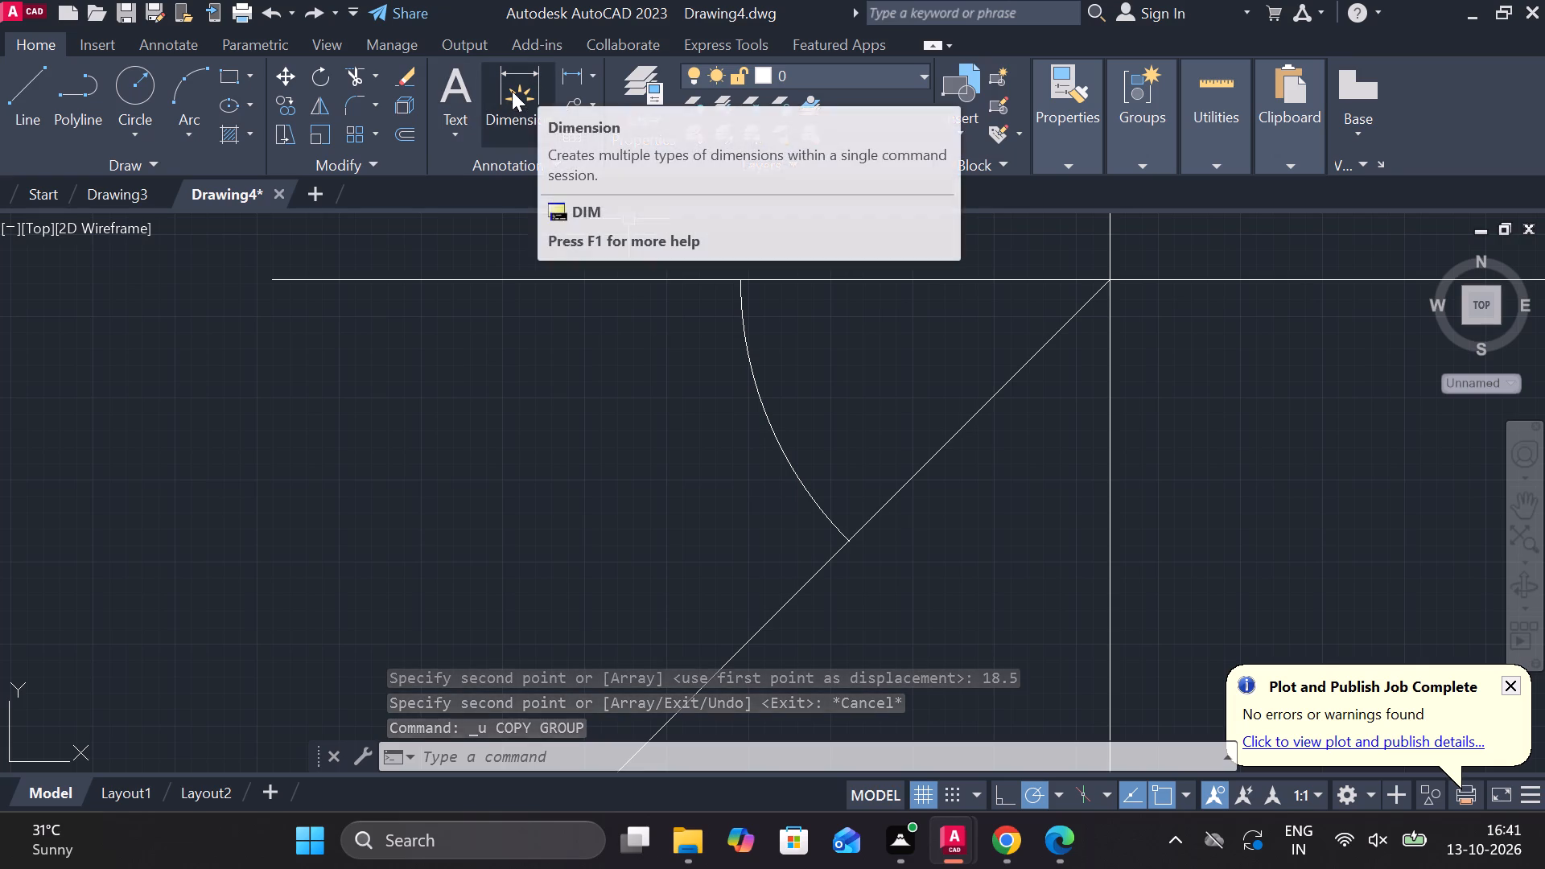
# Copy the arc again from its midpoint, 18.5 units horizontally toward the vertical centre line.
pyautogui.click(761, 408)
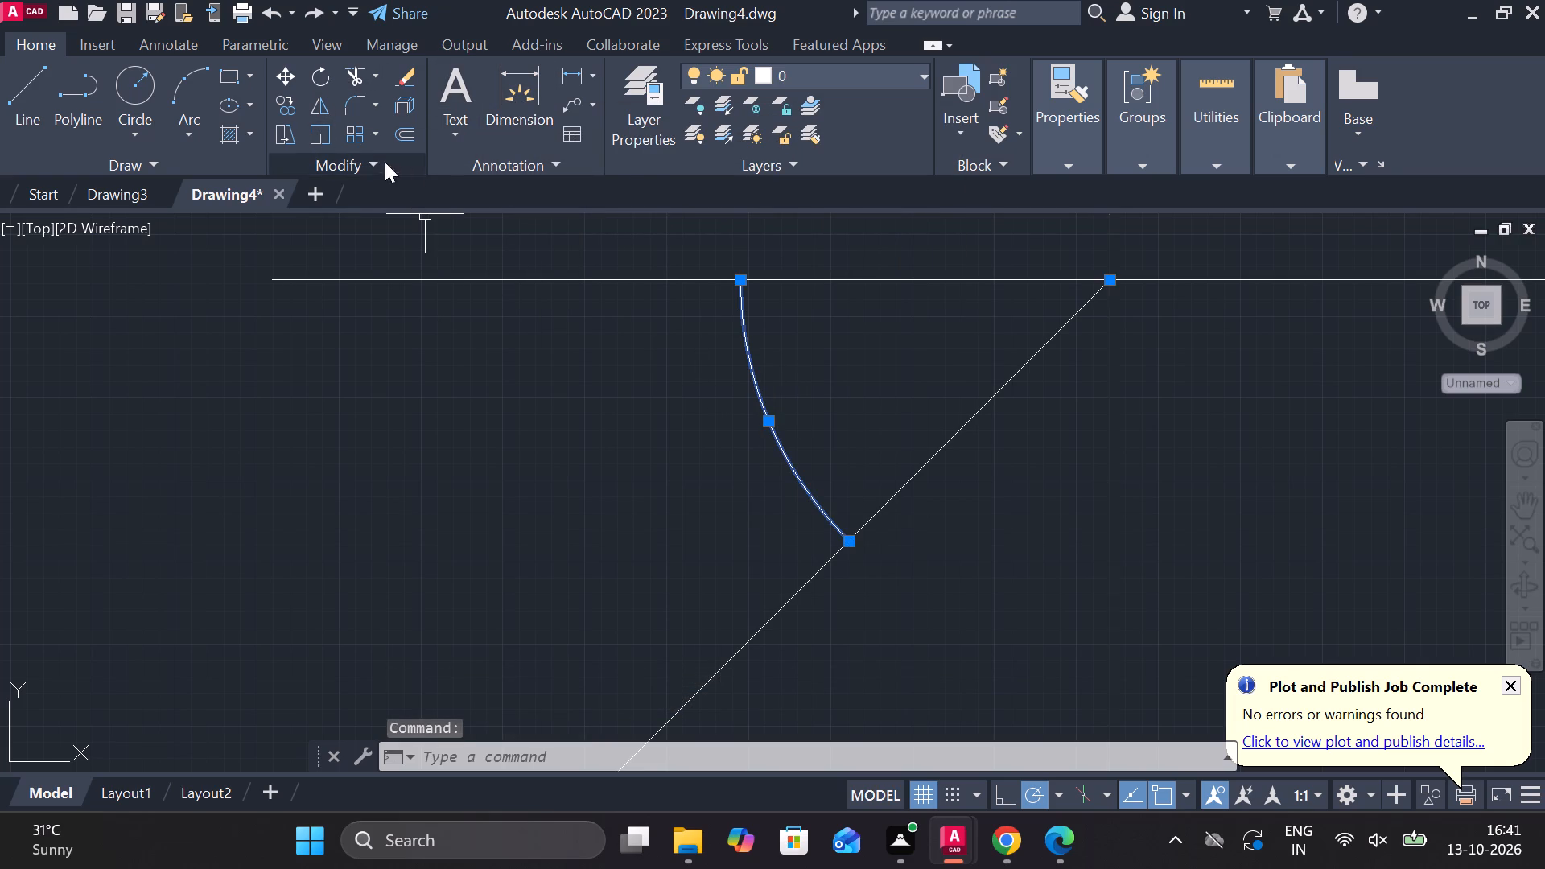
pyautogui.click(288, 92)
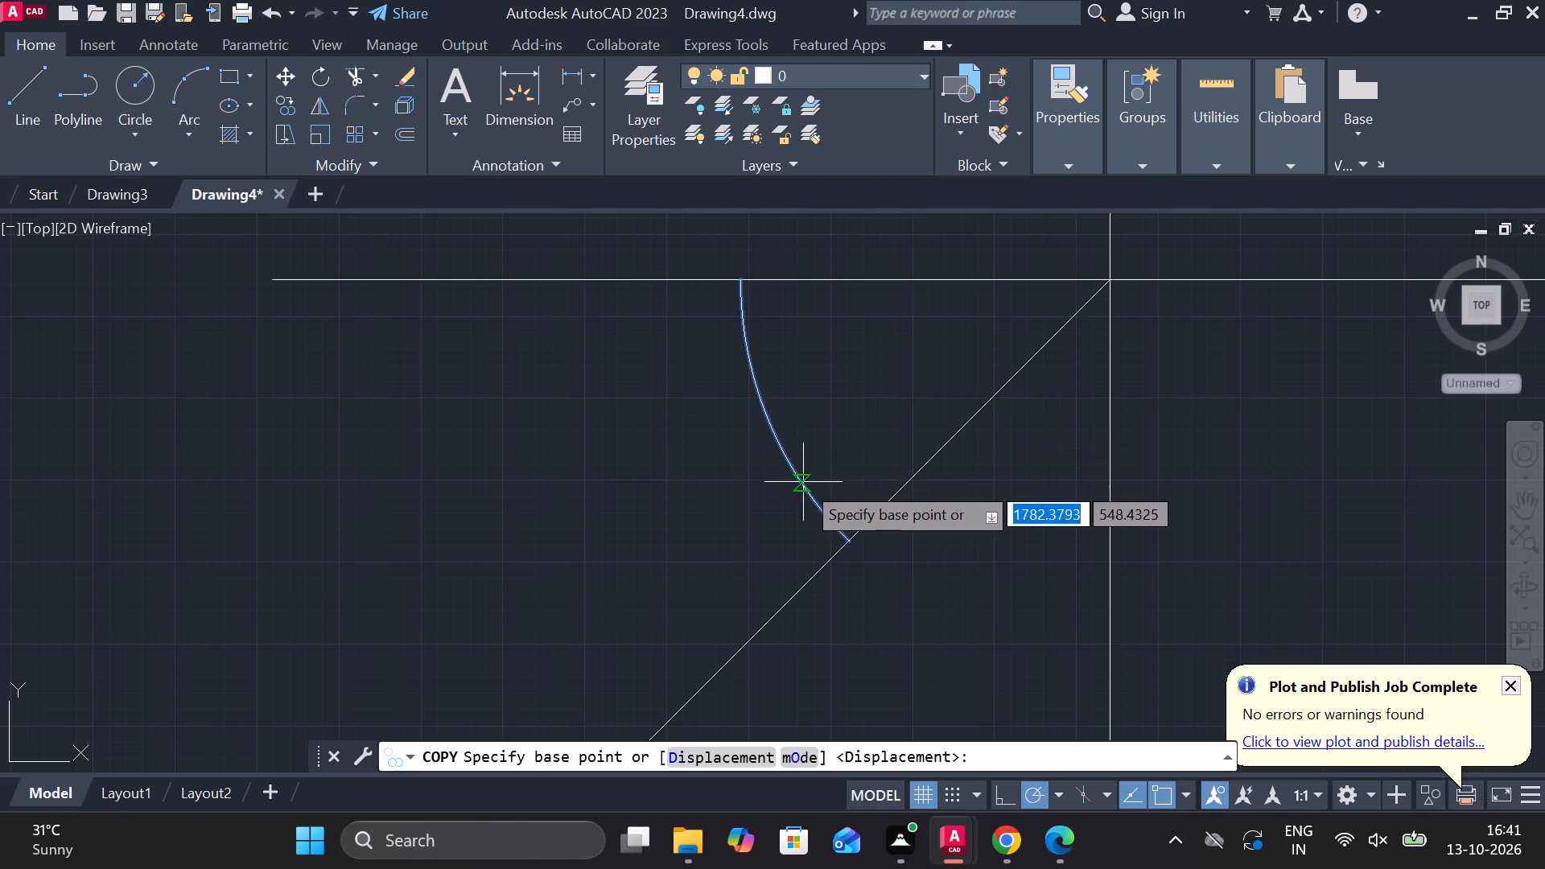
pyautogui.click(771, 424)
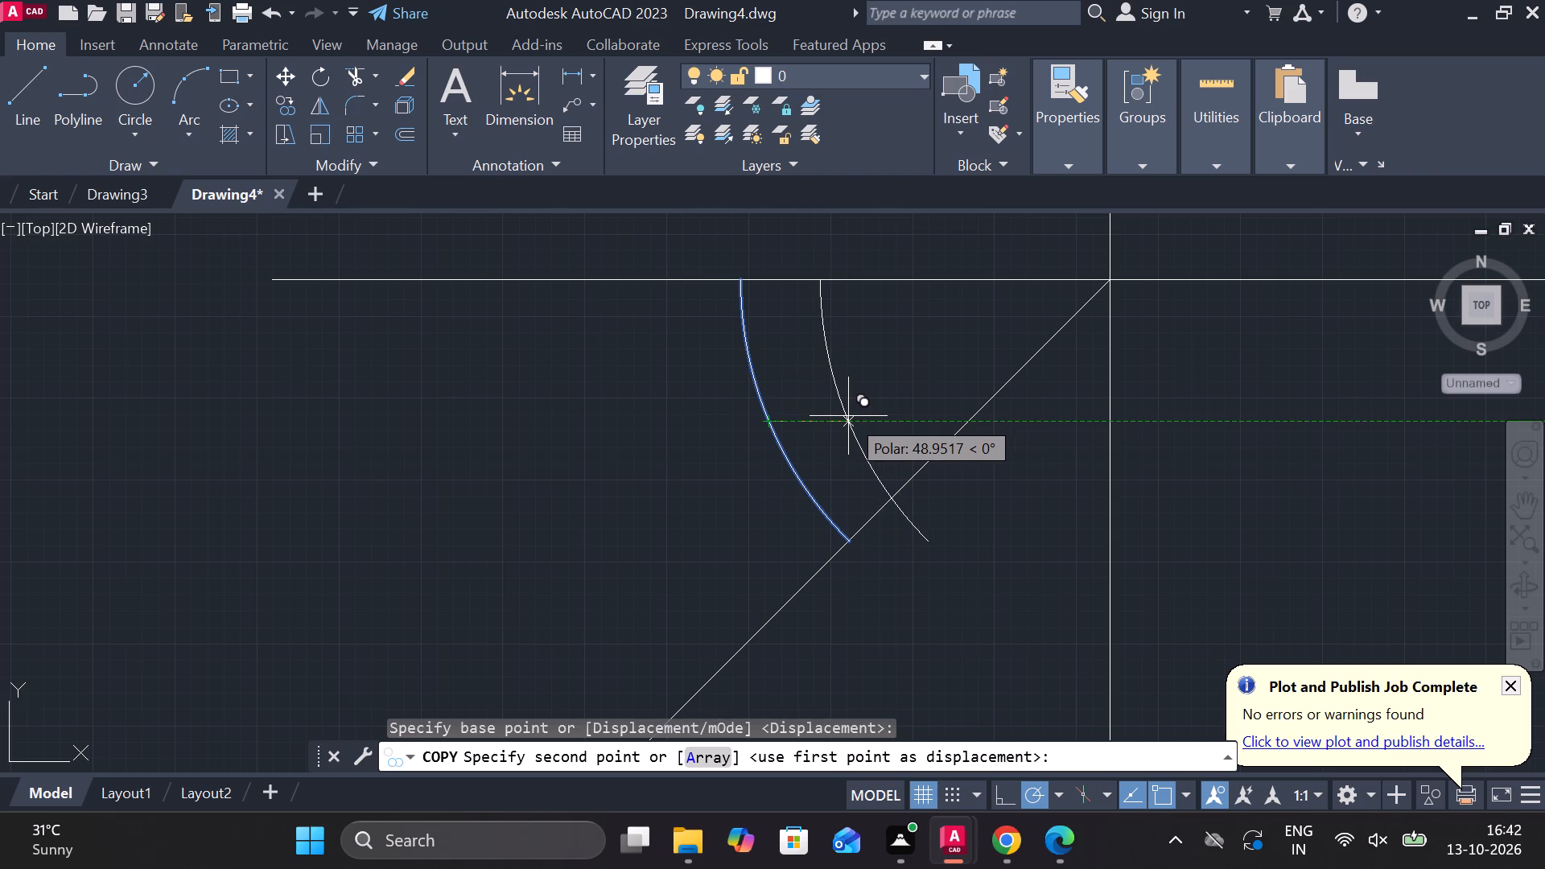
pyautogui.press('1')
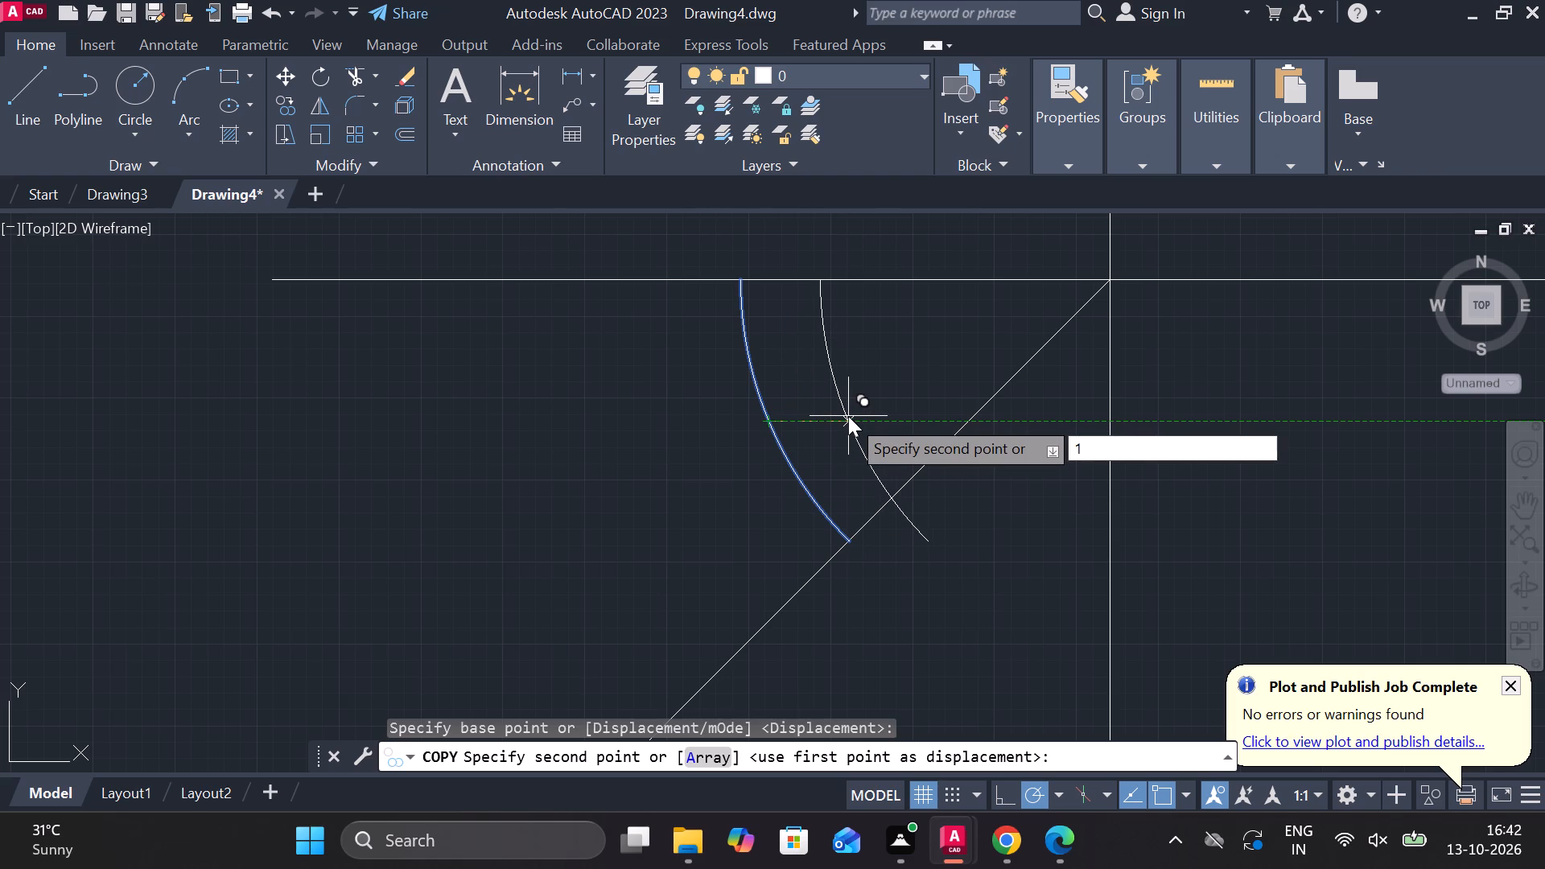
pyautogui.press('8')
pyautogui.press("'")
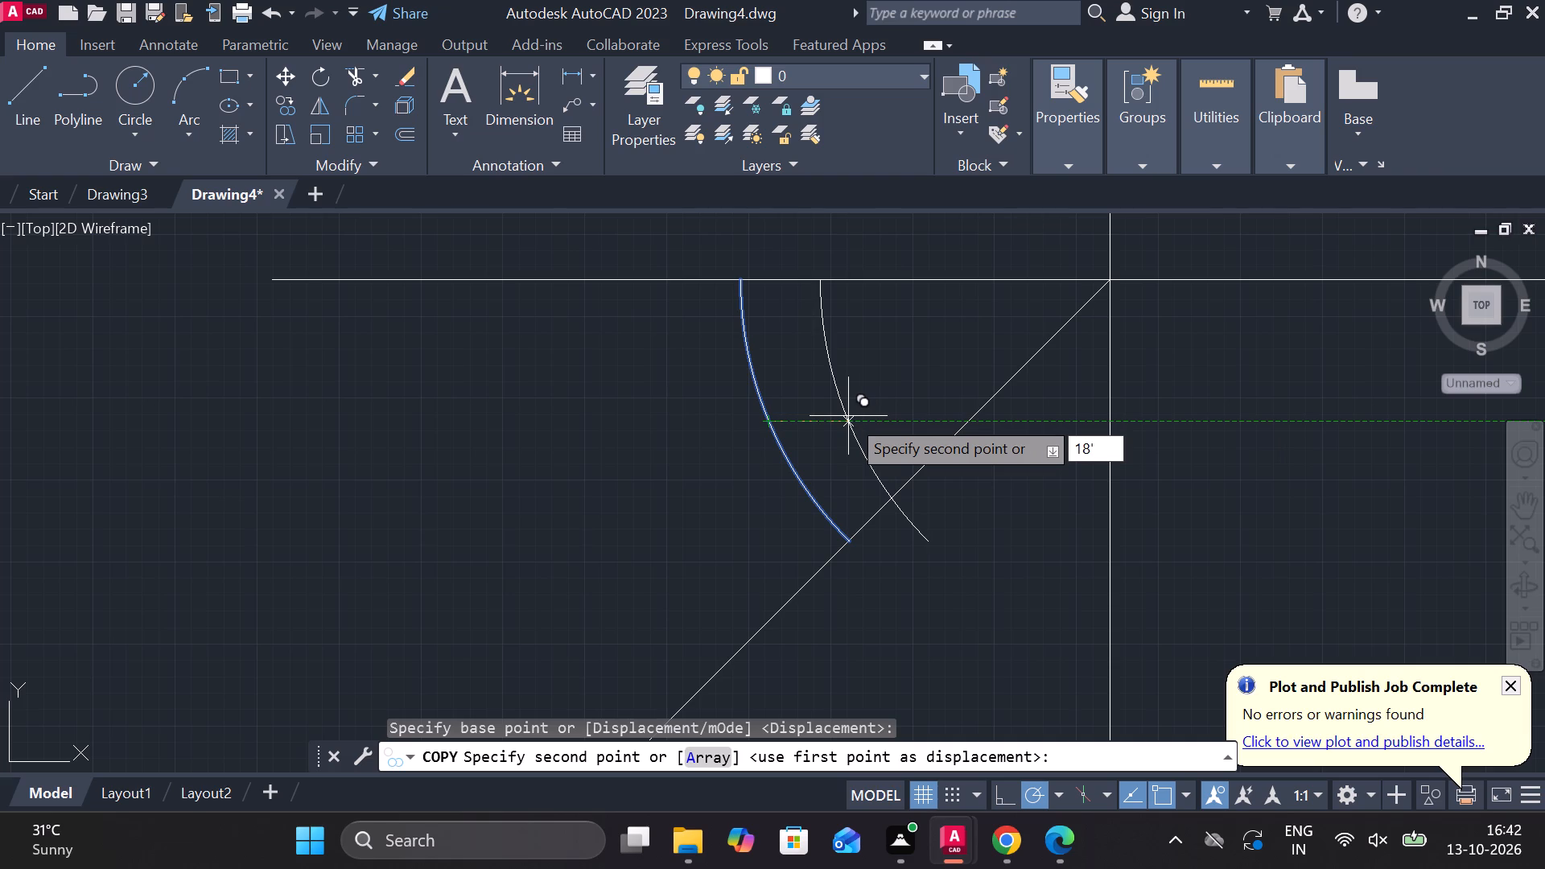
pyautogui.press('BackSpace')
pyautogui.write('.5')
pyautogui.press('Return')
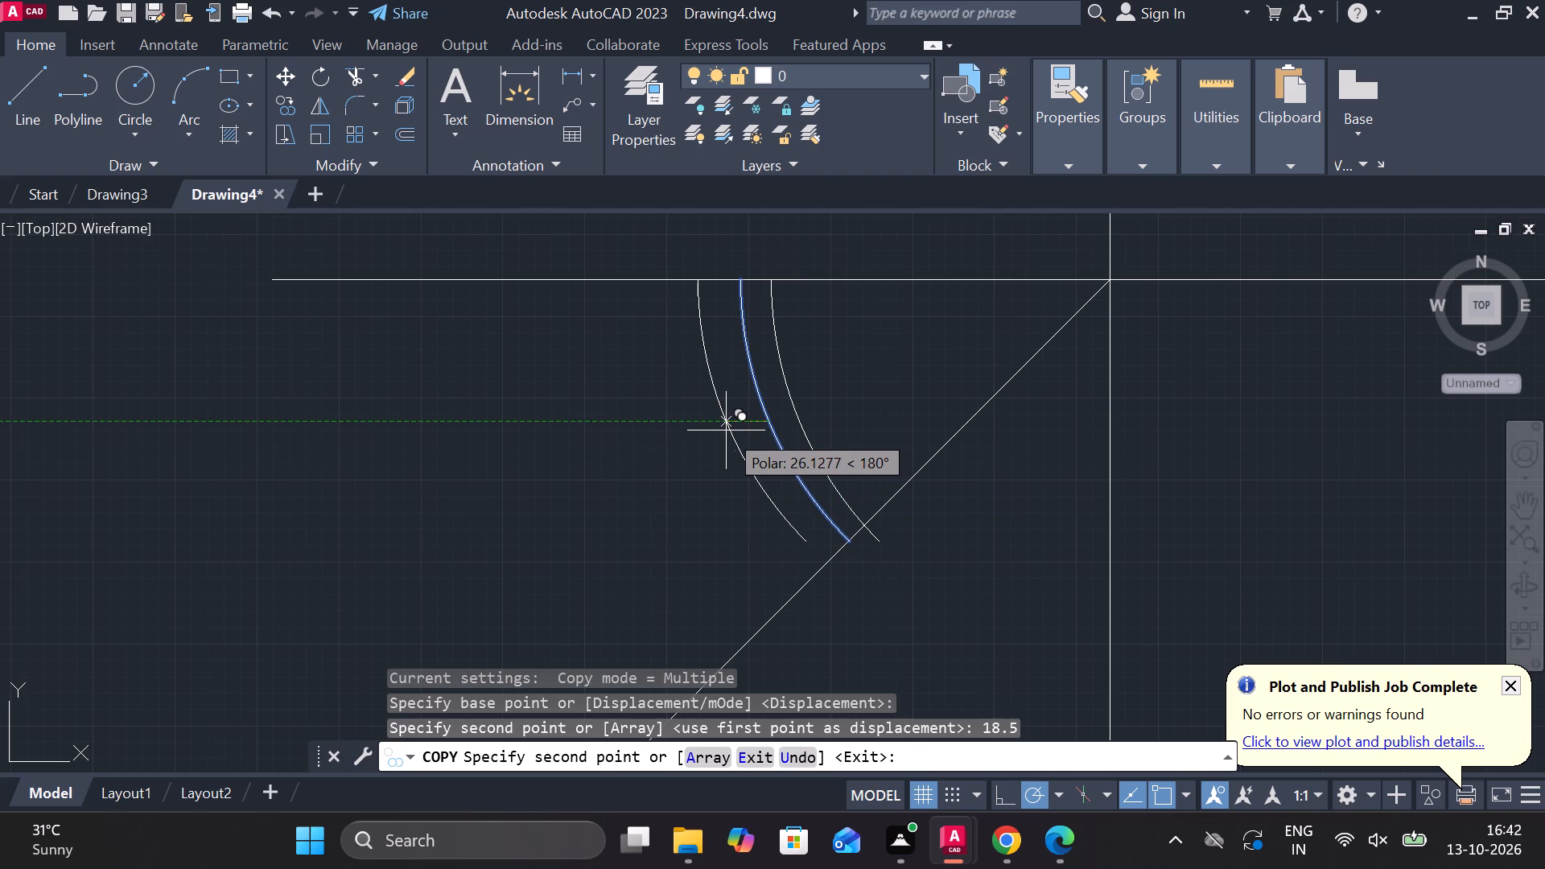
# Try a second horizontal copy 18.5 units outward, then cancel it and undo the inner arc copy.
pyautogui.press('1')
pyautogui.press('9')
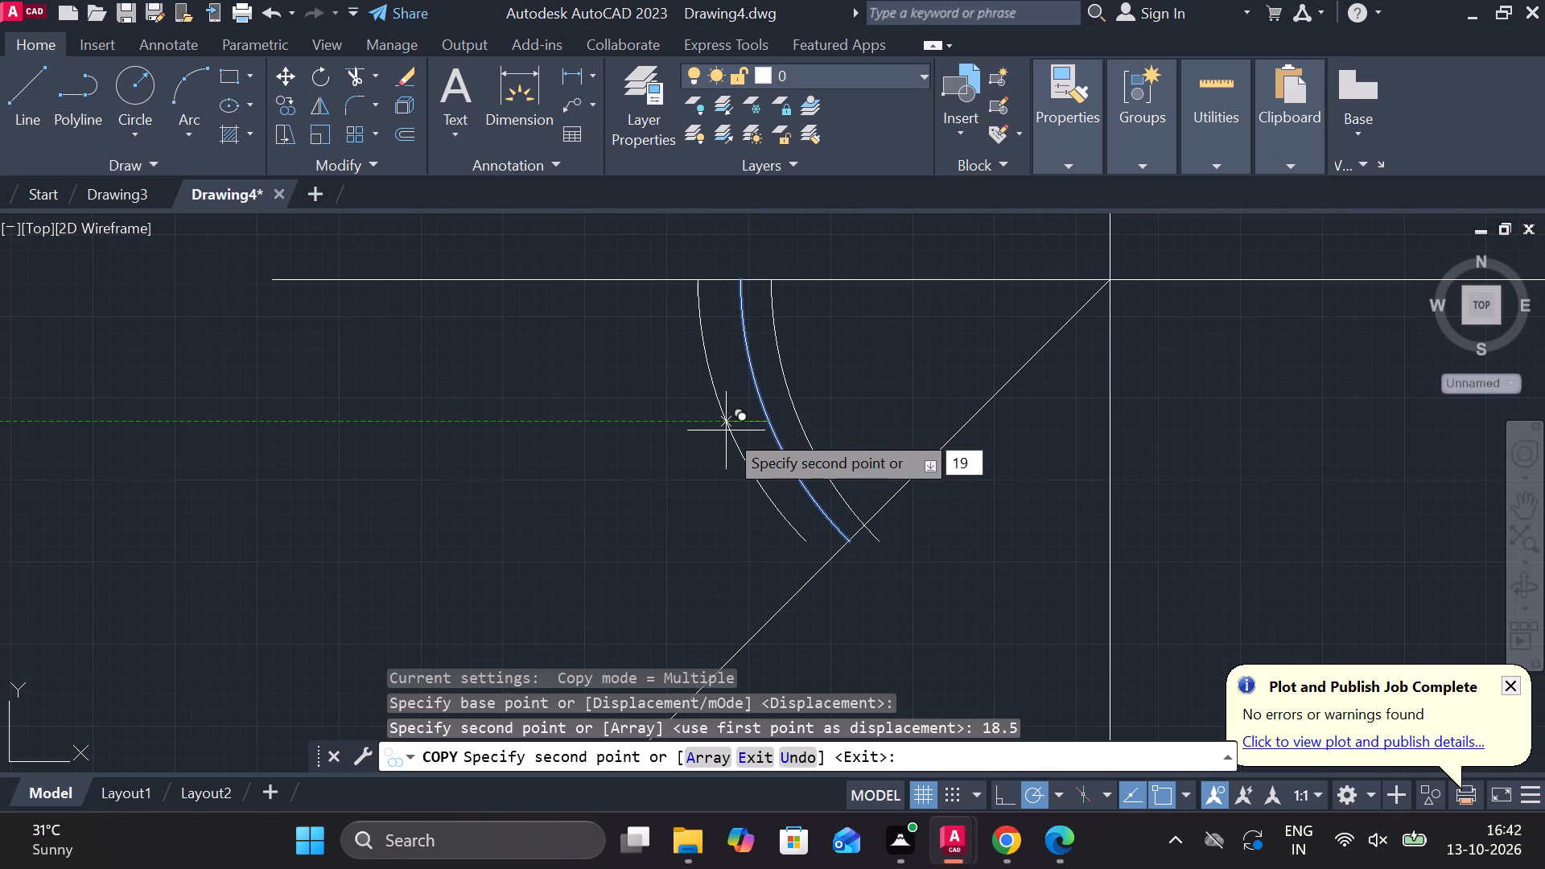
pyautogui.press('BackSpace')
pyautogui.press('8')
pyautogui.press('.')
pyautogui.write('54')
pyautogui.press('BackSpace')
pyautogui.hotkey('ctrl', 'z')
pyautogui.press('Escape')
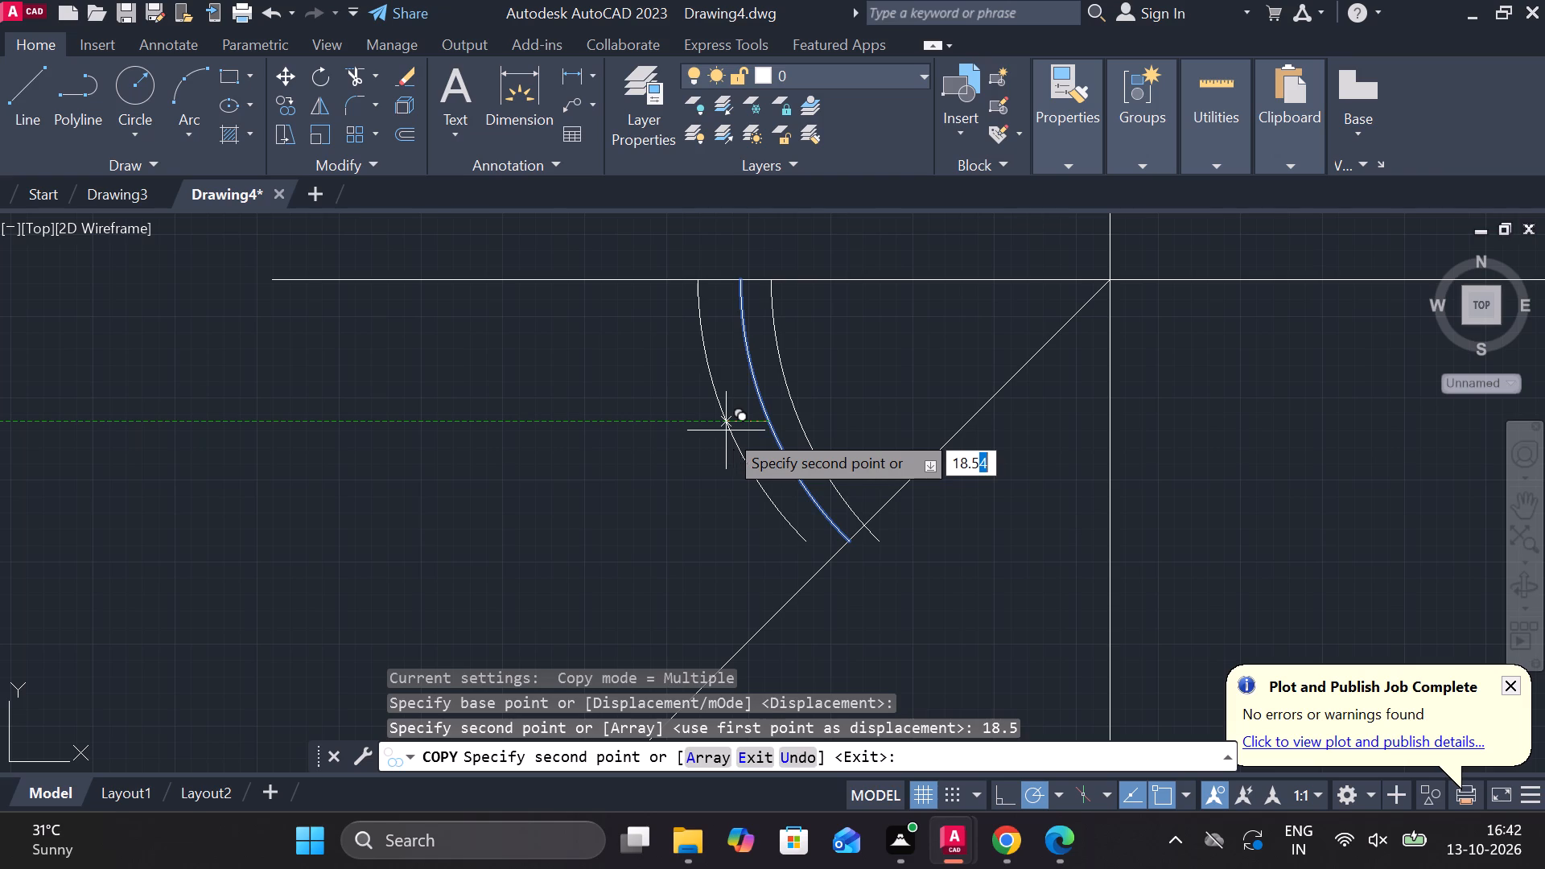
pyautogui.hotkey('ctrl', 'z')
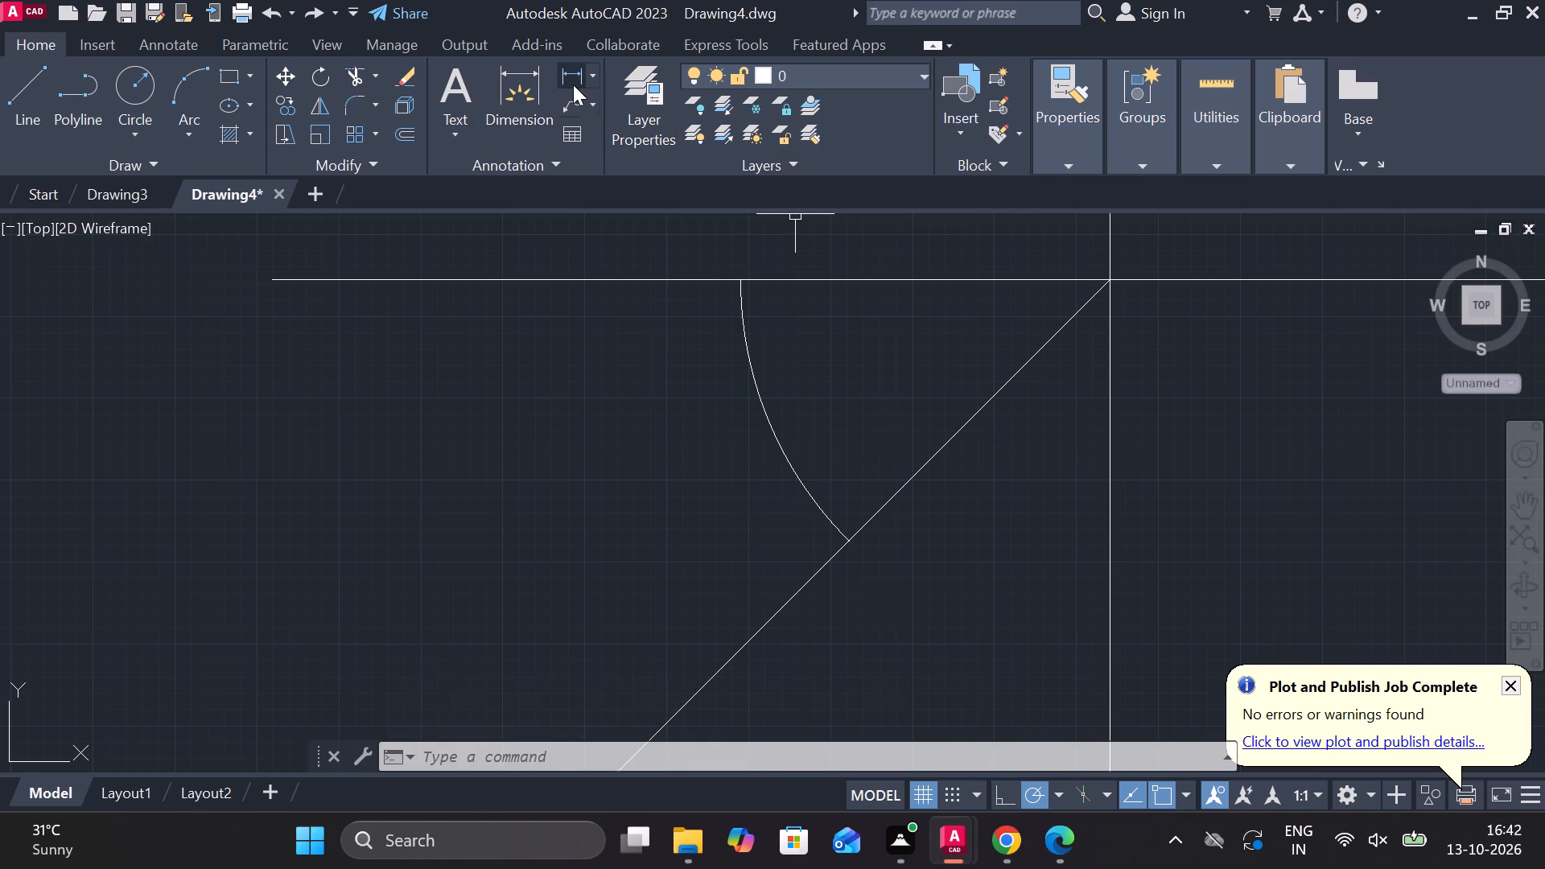
# Copy the arc from its midpoint 18.5 units radially toward the intersection of the centre lines.
pyautogui.click(771, 424)
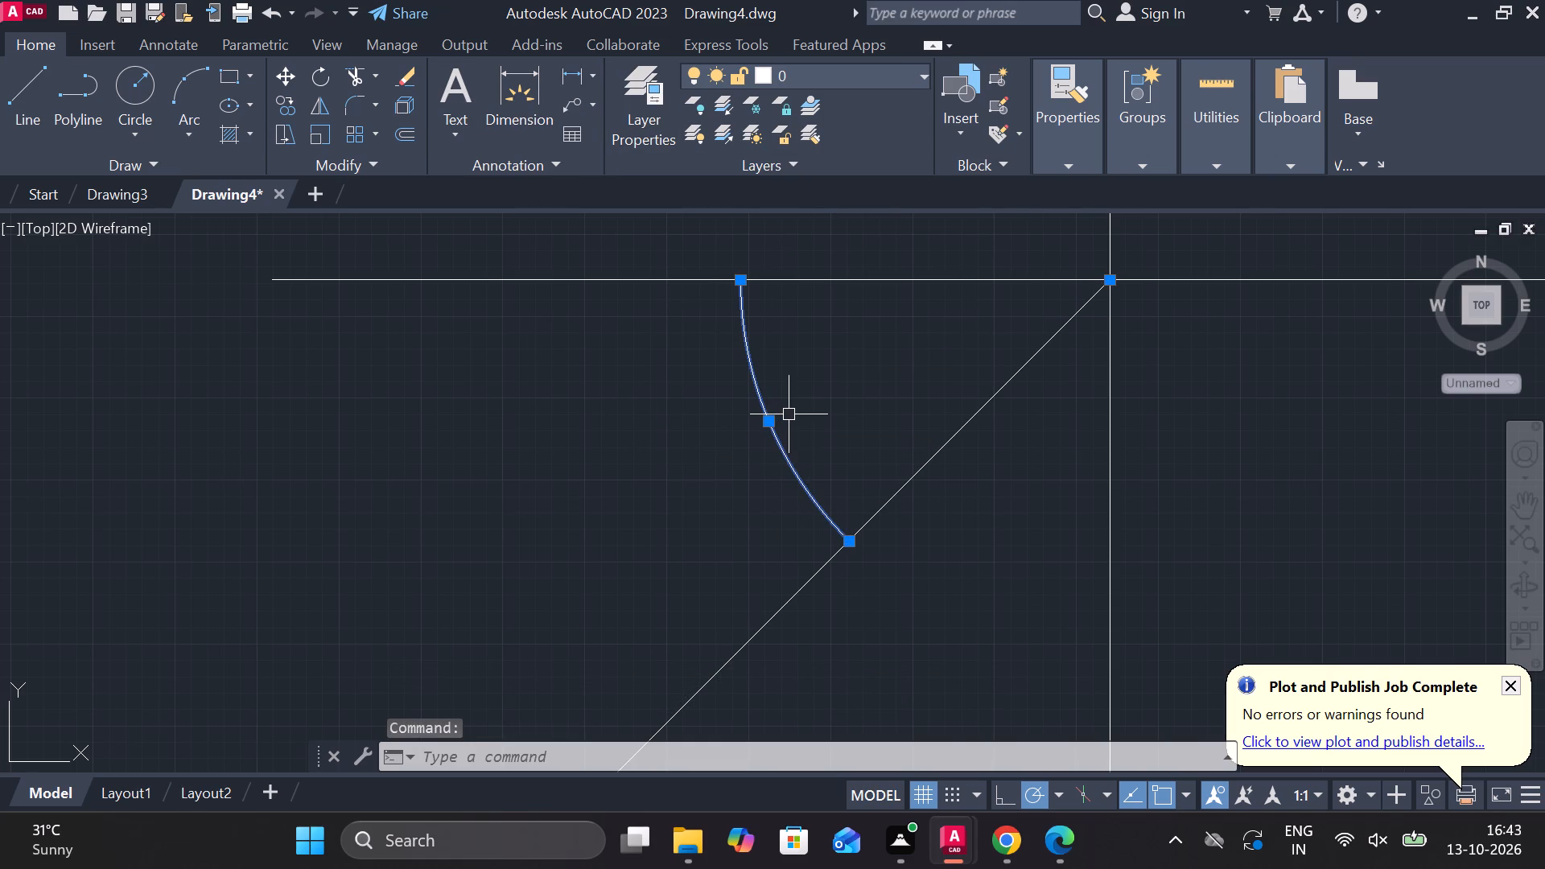
pyautogui.click(281, 98)
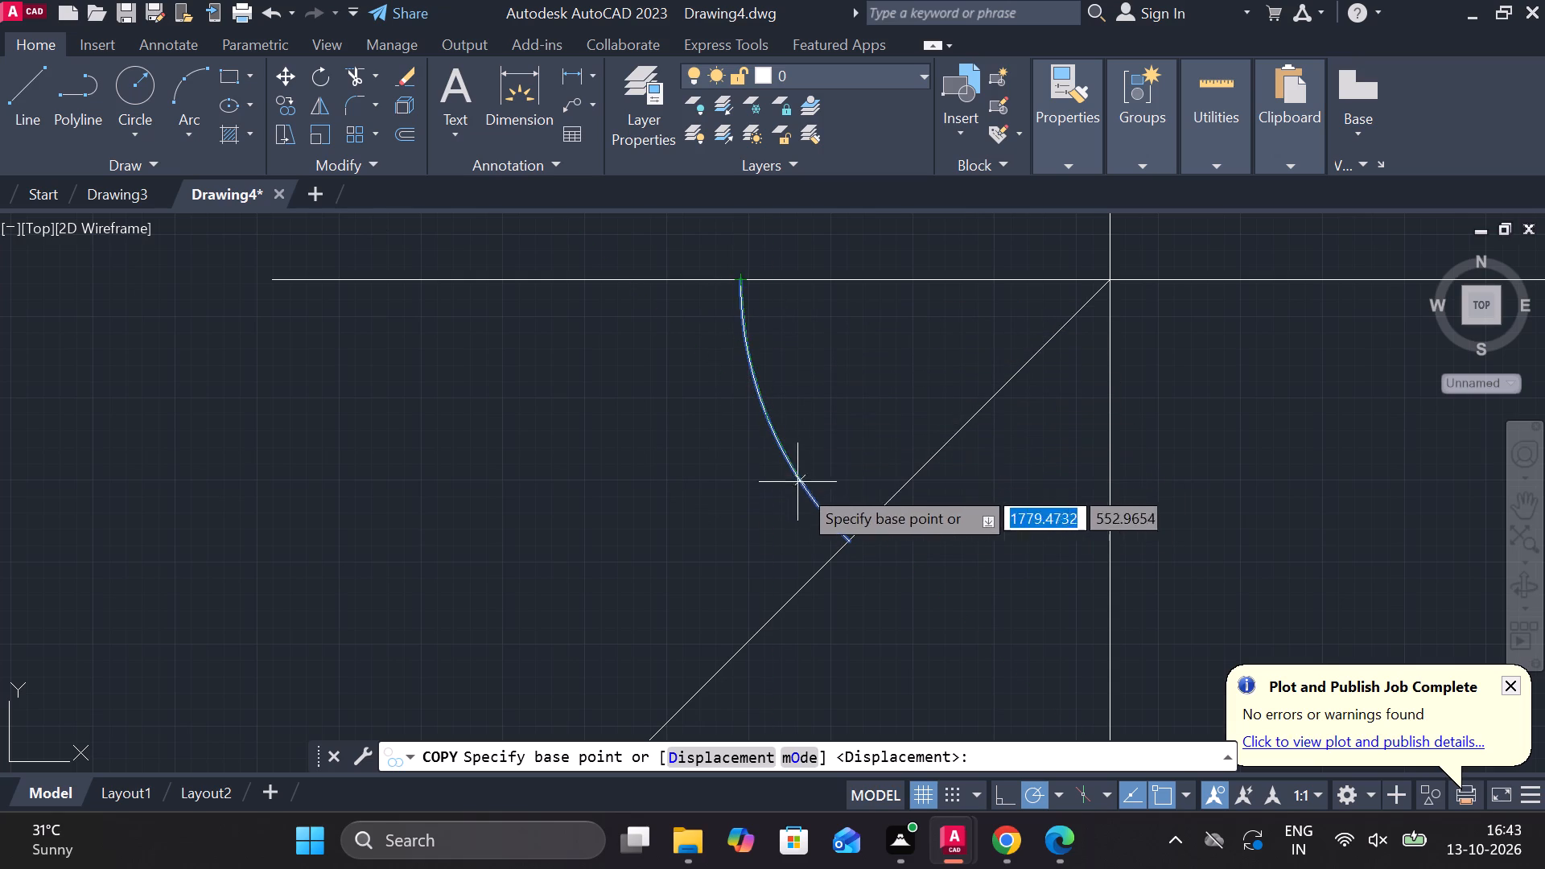
pyautogui.click(772, 428)
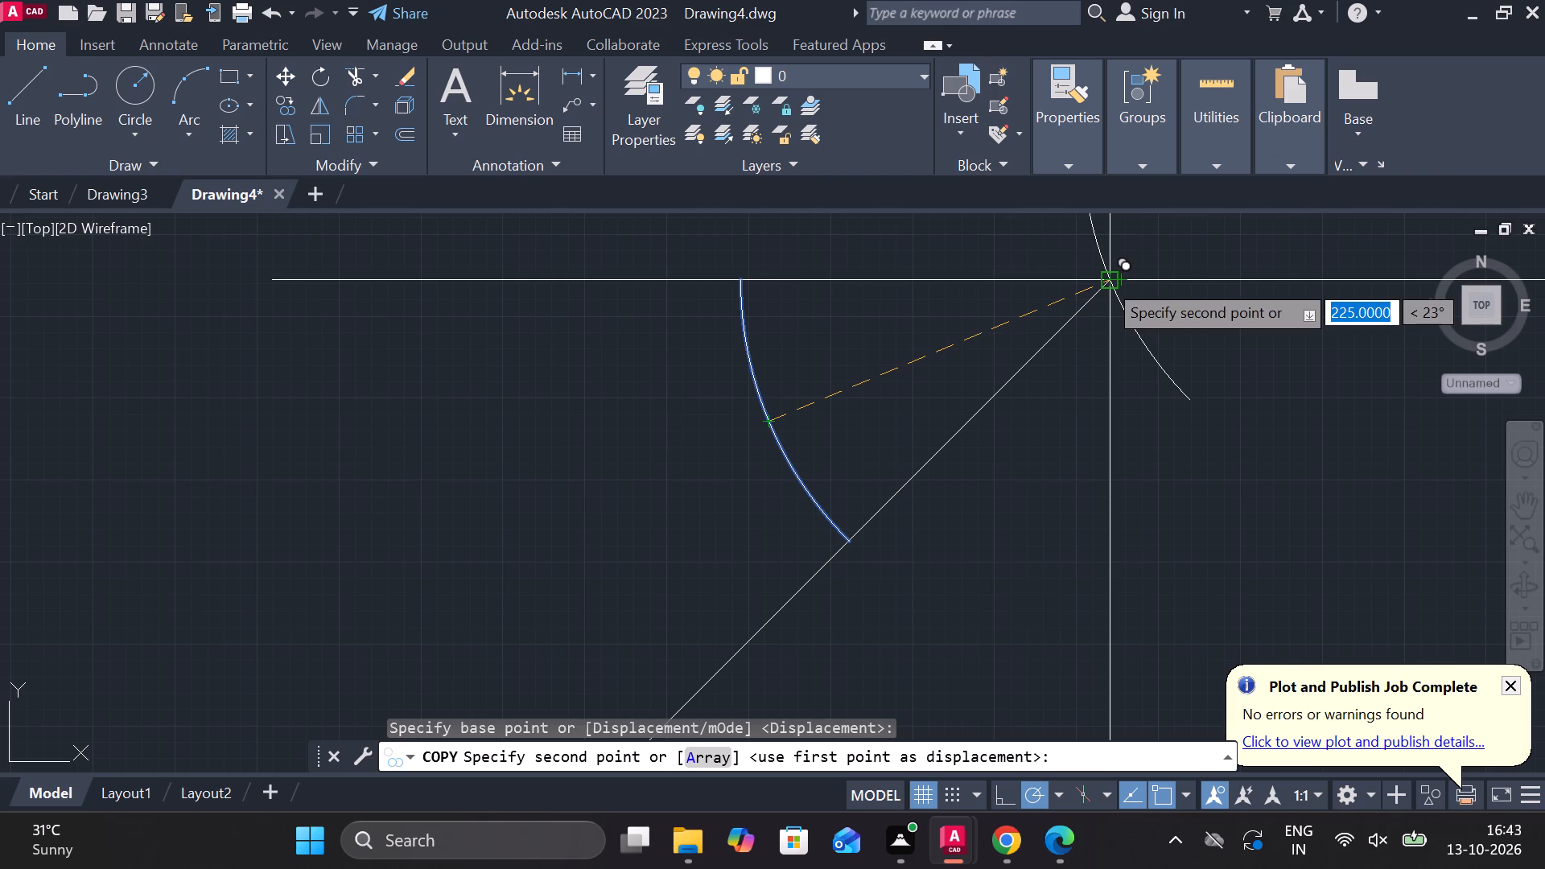
pyautogui.scroll(3, 1105, 280)
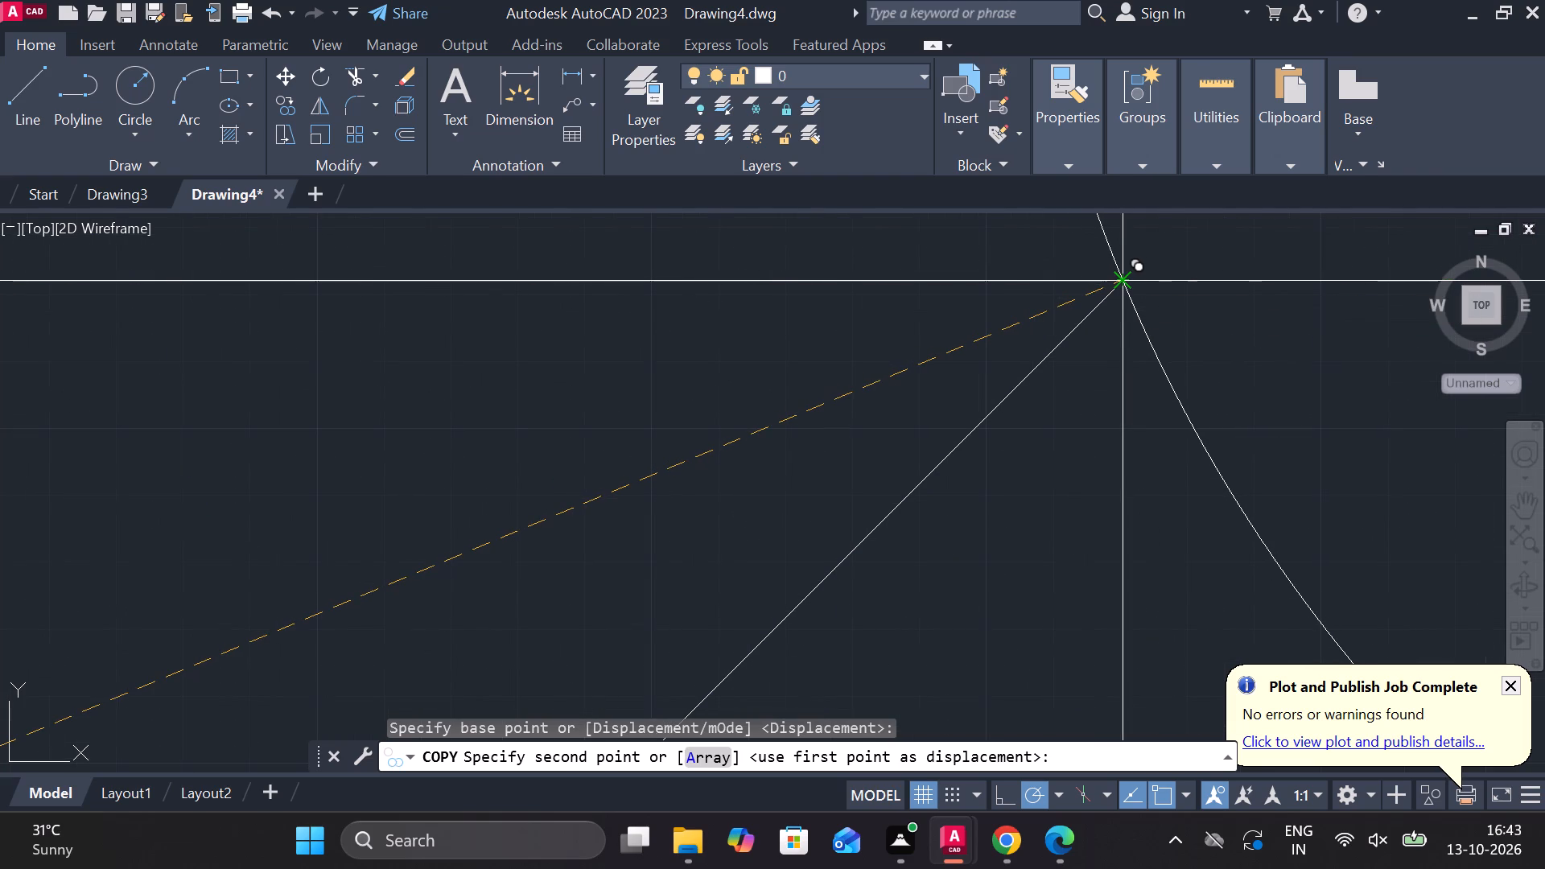
pyautogui.press('1')
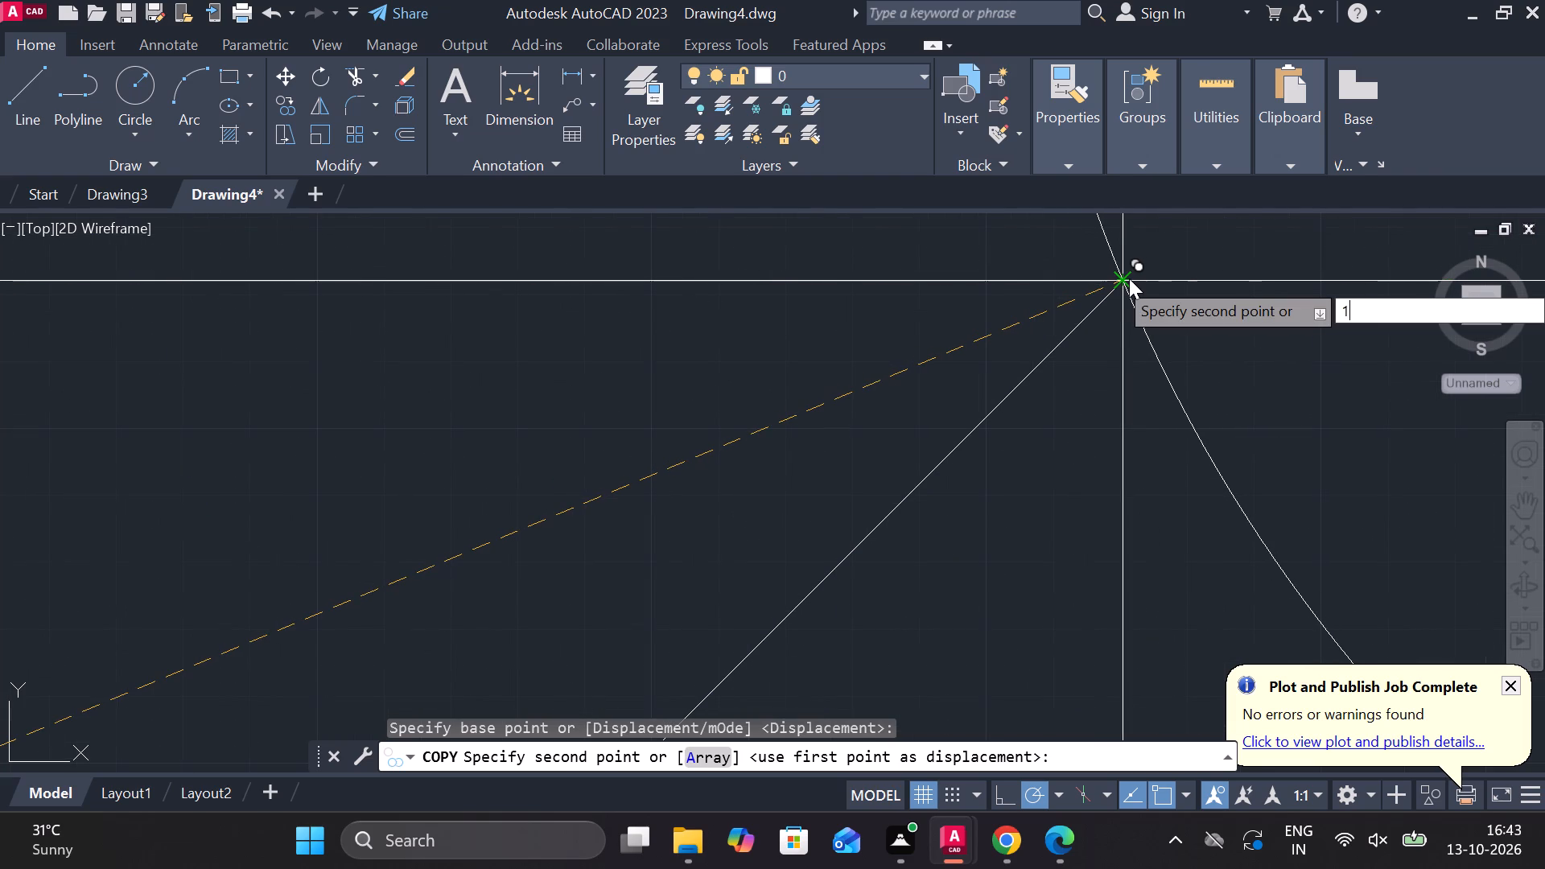
pyautogui.press('8')
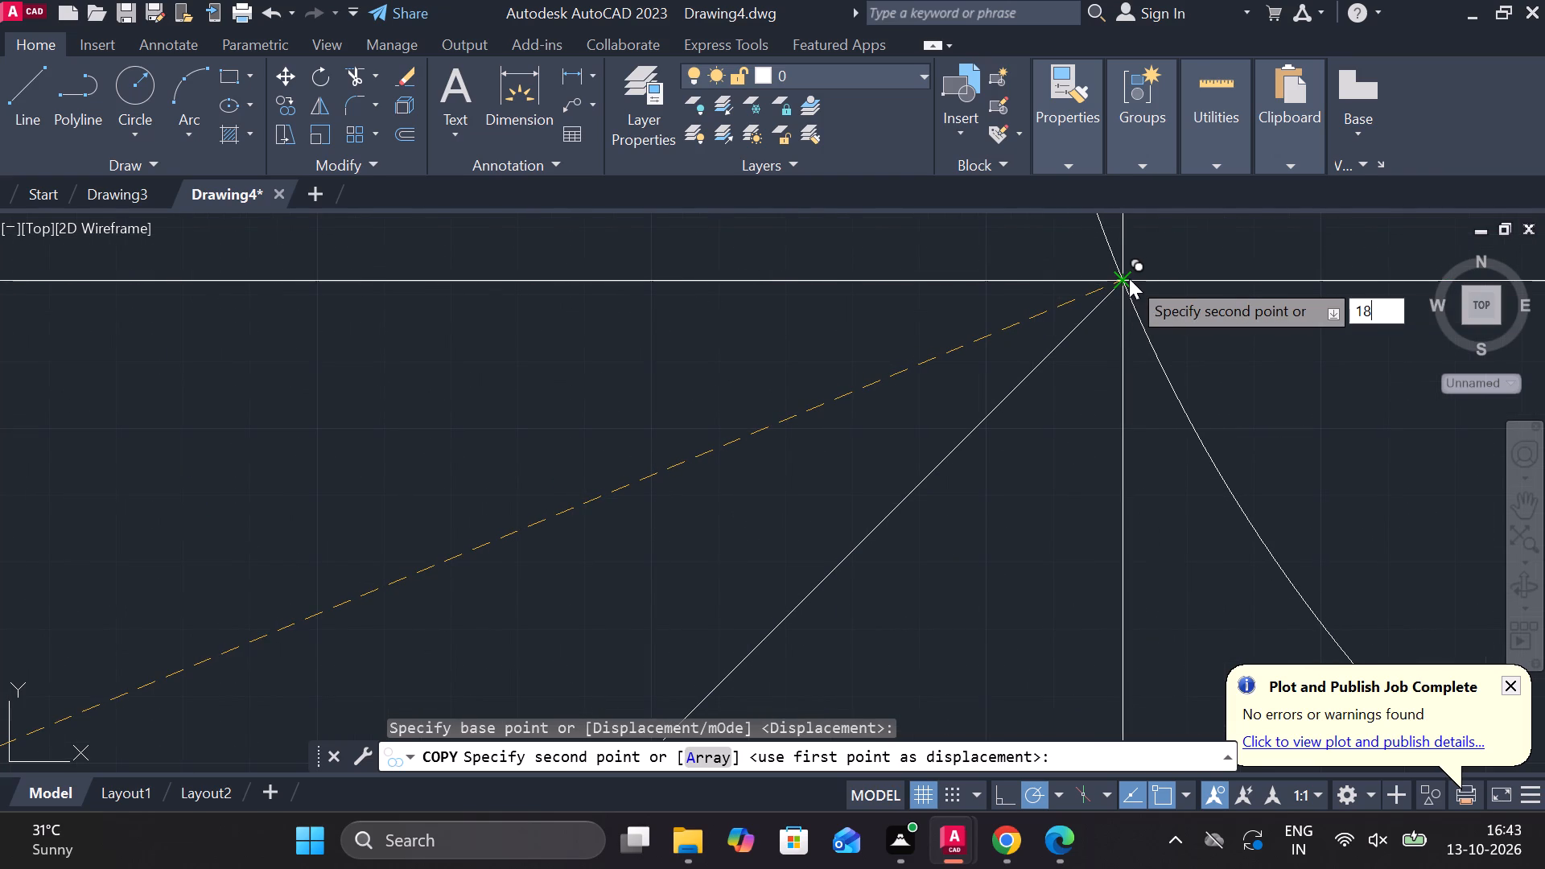
pyautogui.press('.')
pyautogui.press('5')
pyautogui.press('Return')
# Place a second copy of the arc 18.5 units outward from its midpoint, directed away from the centre at 207°.
pyautogui.scroll(-4, 1129, 278)
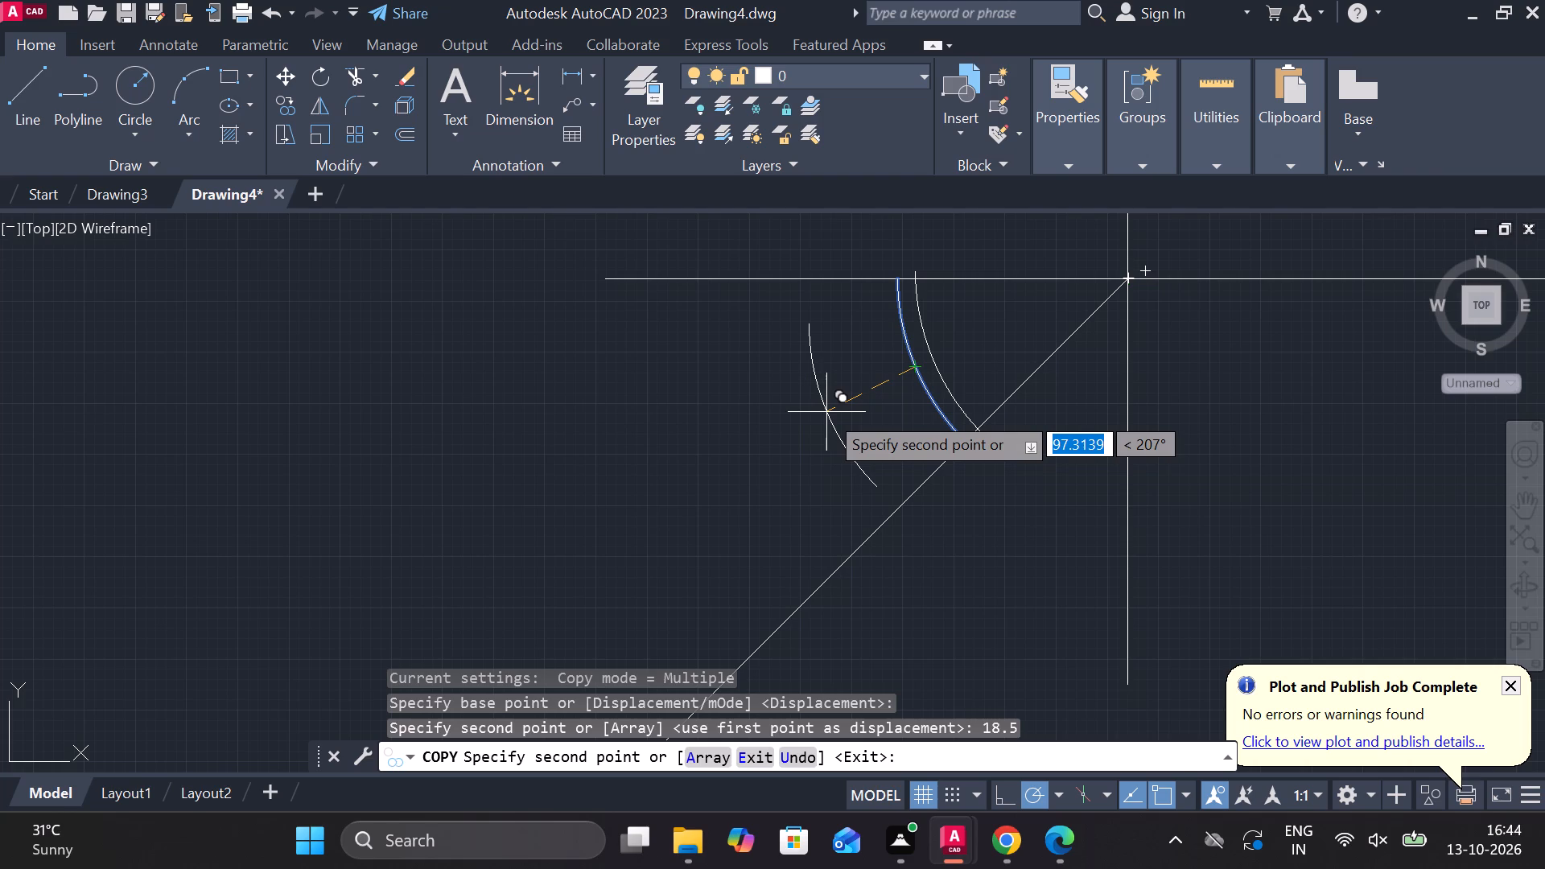
pyautogui.press('1')
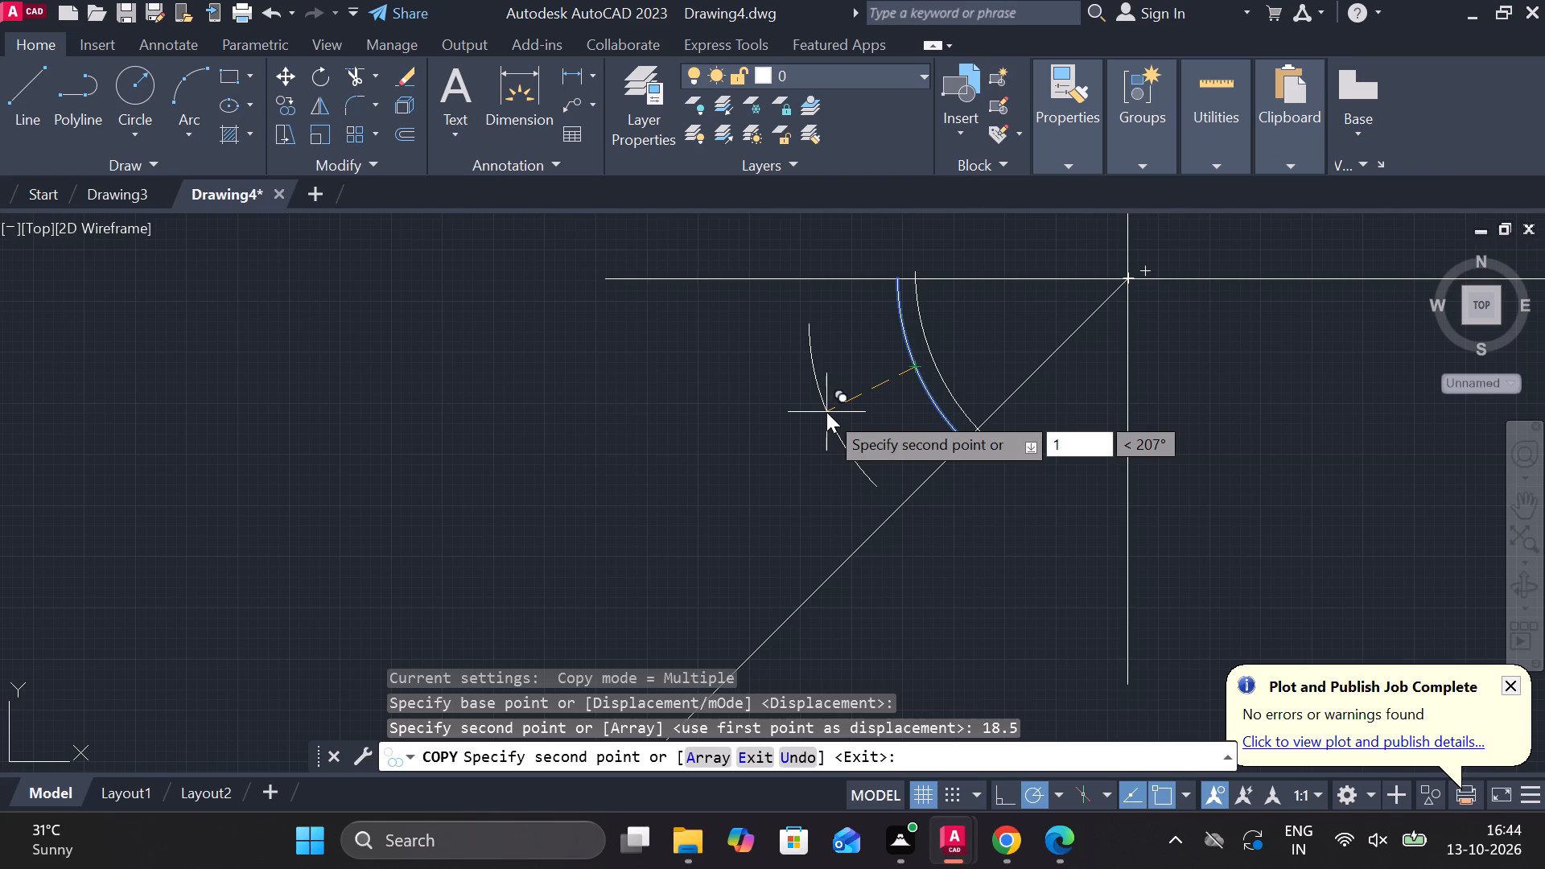
pyautogui.press('8')
pyautogui.press('.')
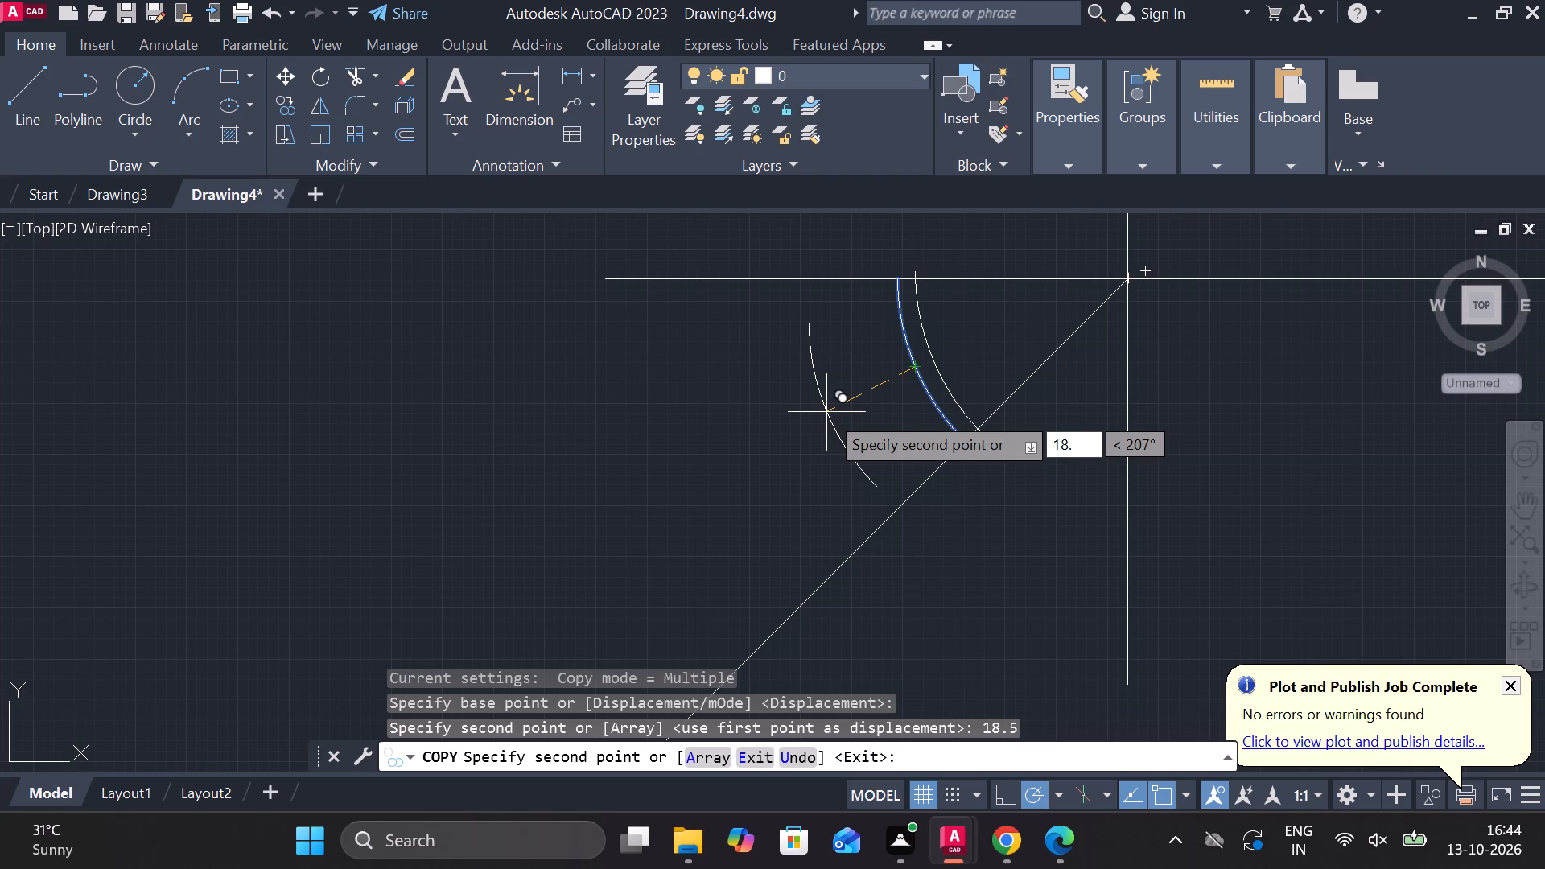
pyautogui.press('5')
pyautogui.press('Return')
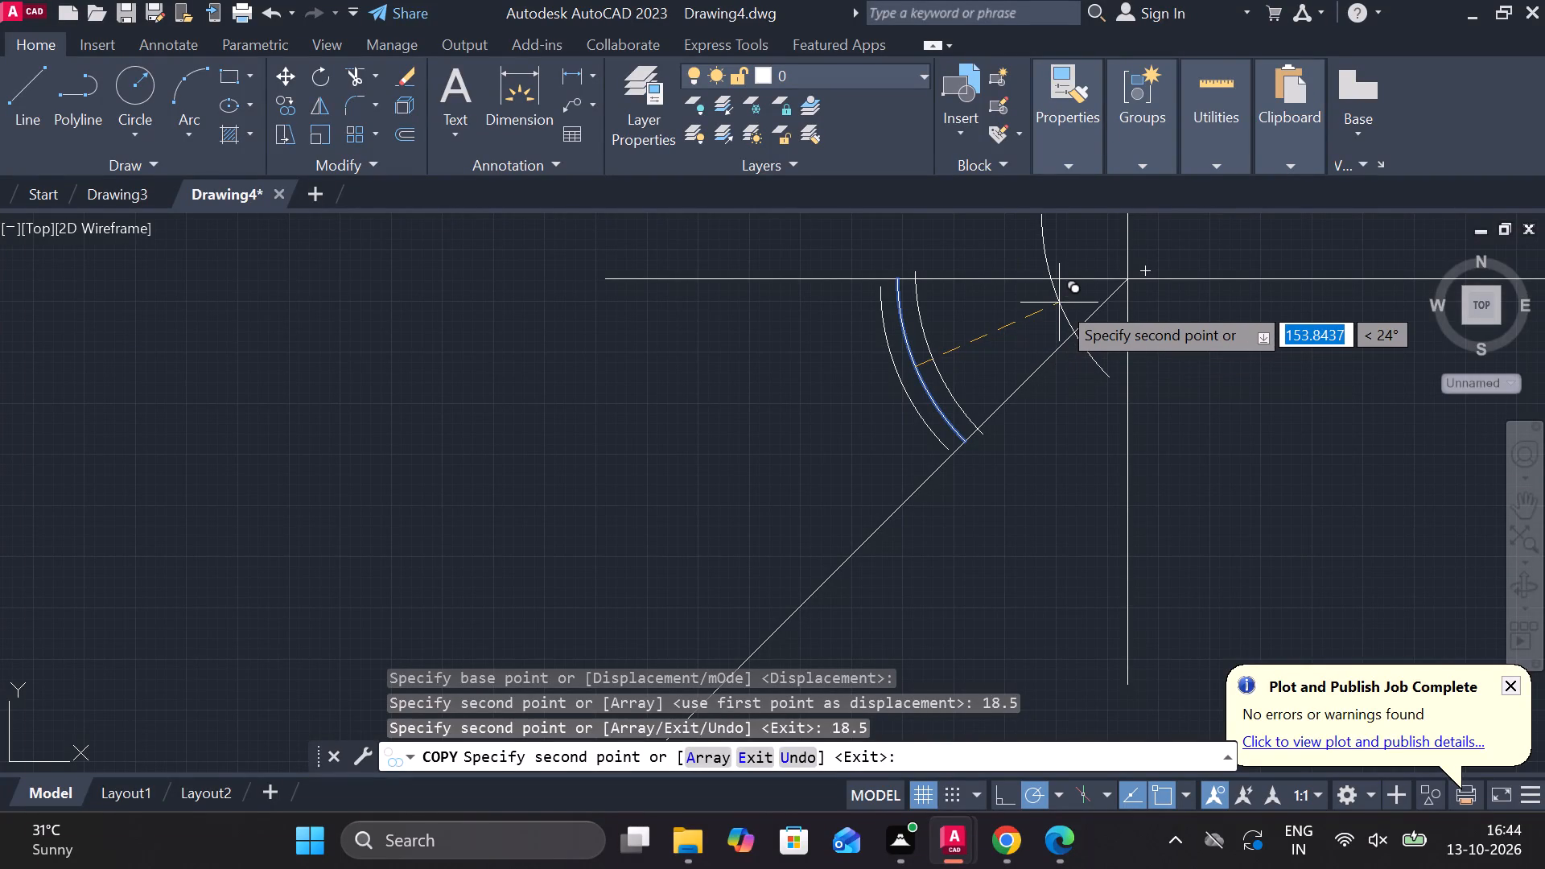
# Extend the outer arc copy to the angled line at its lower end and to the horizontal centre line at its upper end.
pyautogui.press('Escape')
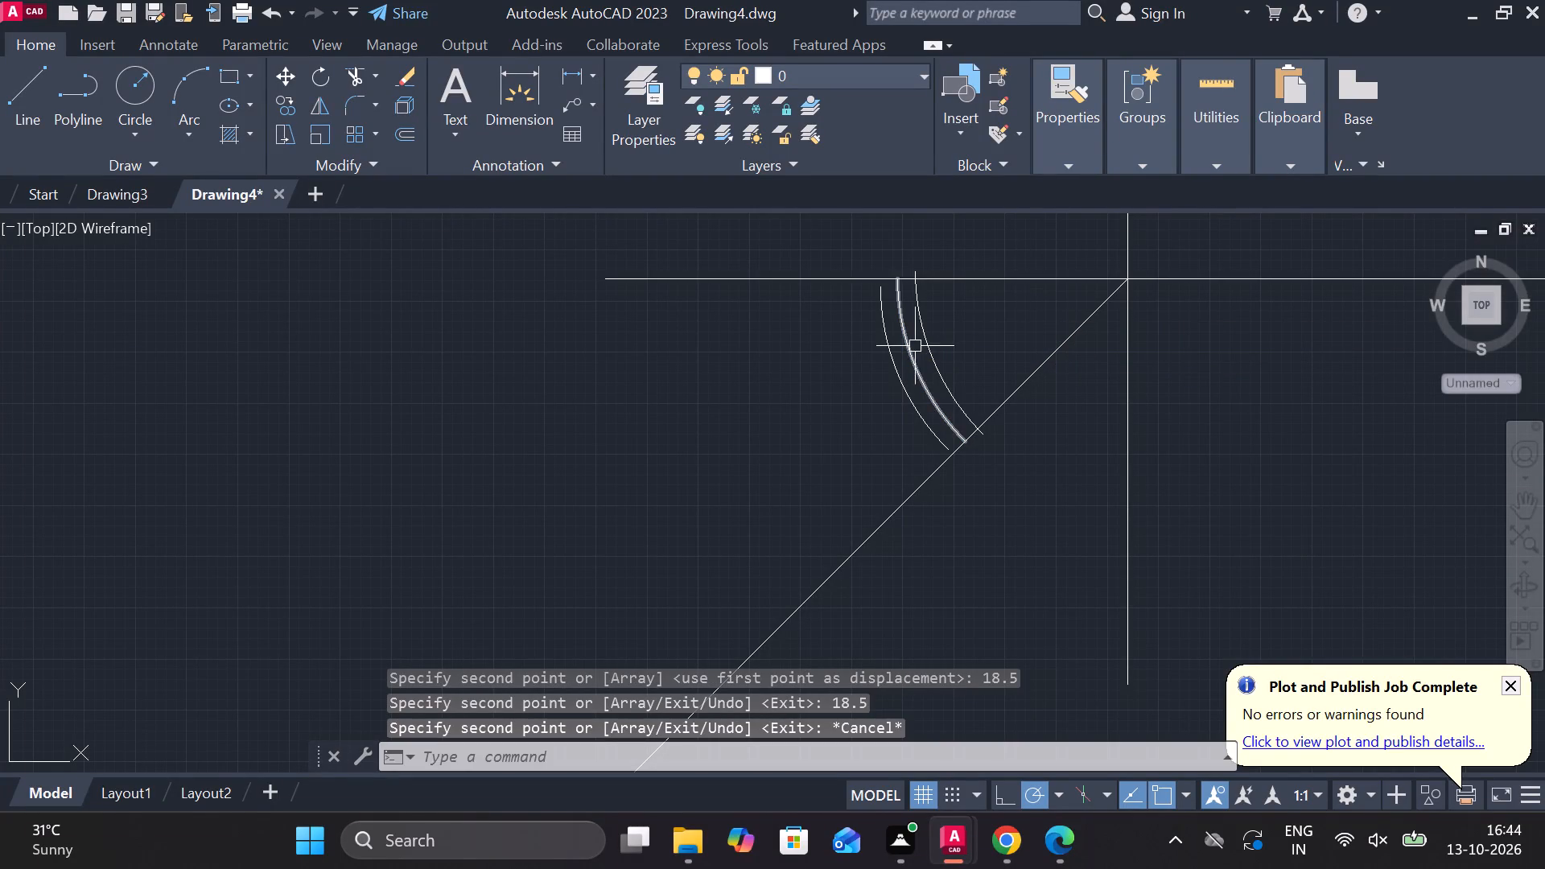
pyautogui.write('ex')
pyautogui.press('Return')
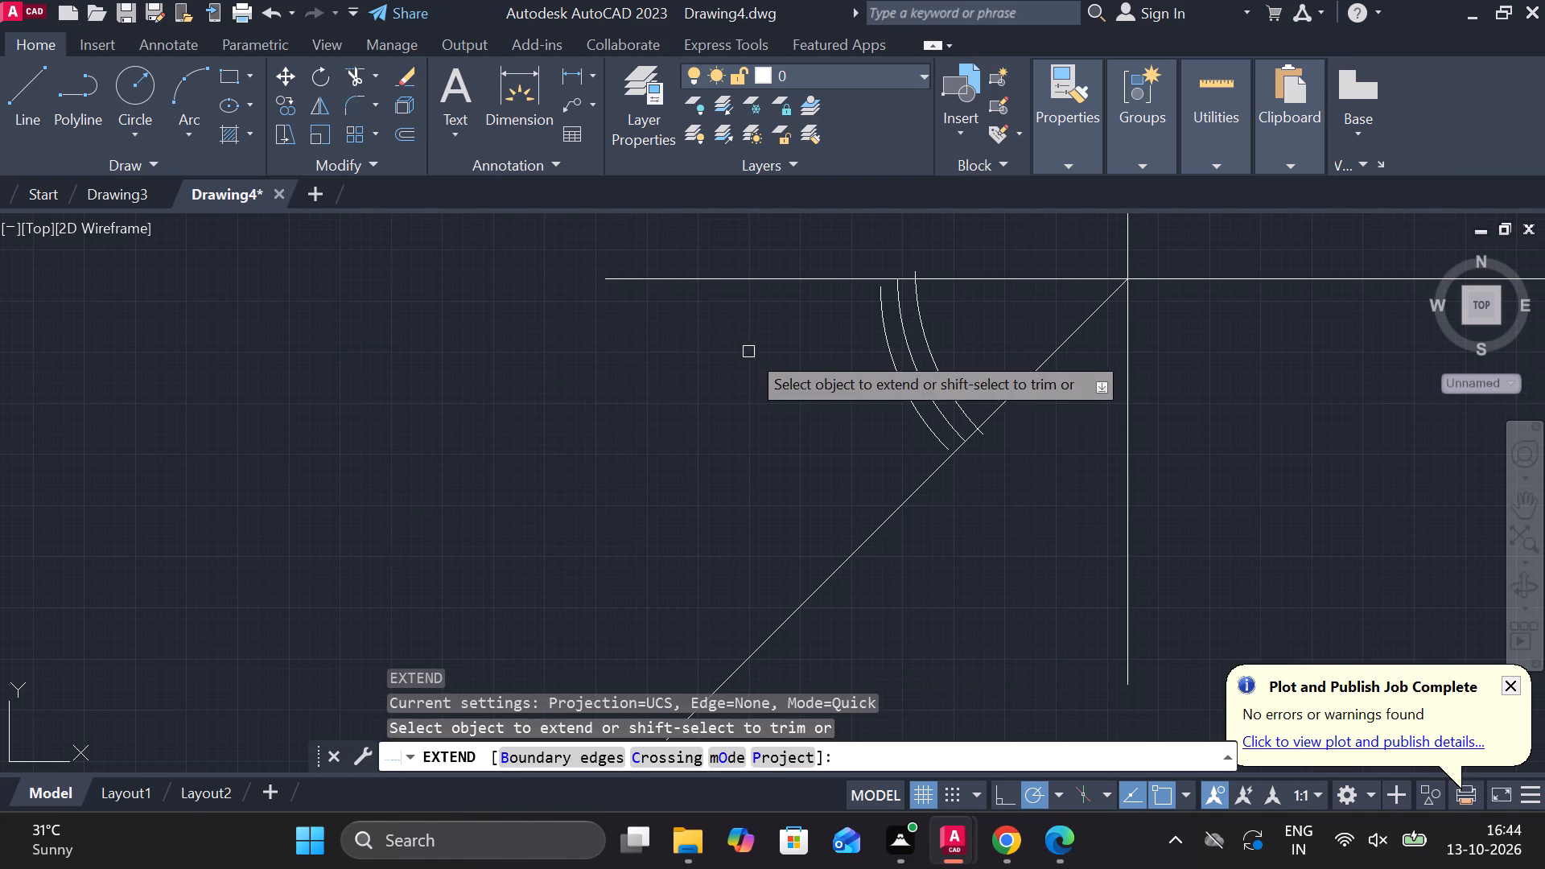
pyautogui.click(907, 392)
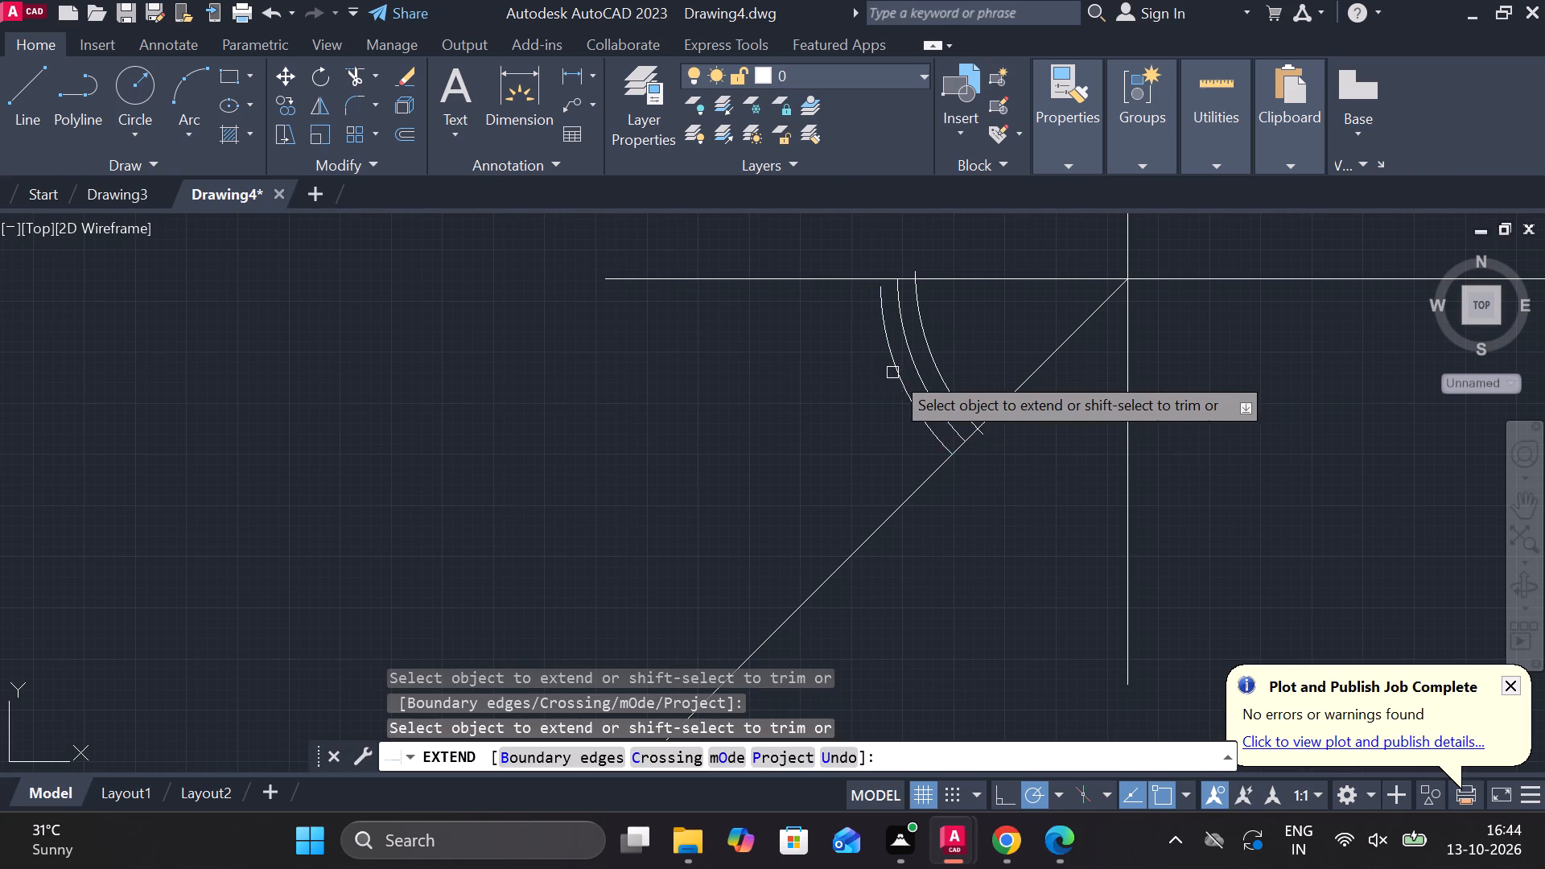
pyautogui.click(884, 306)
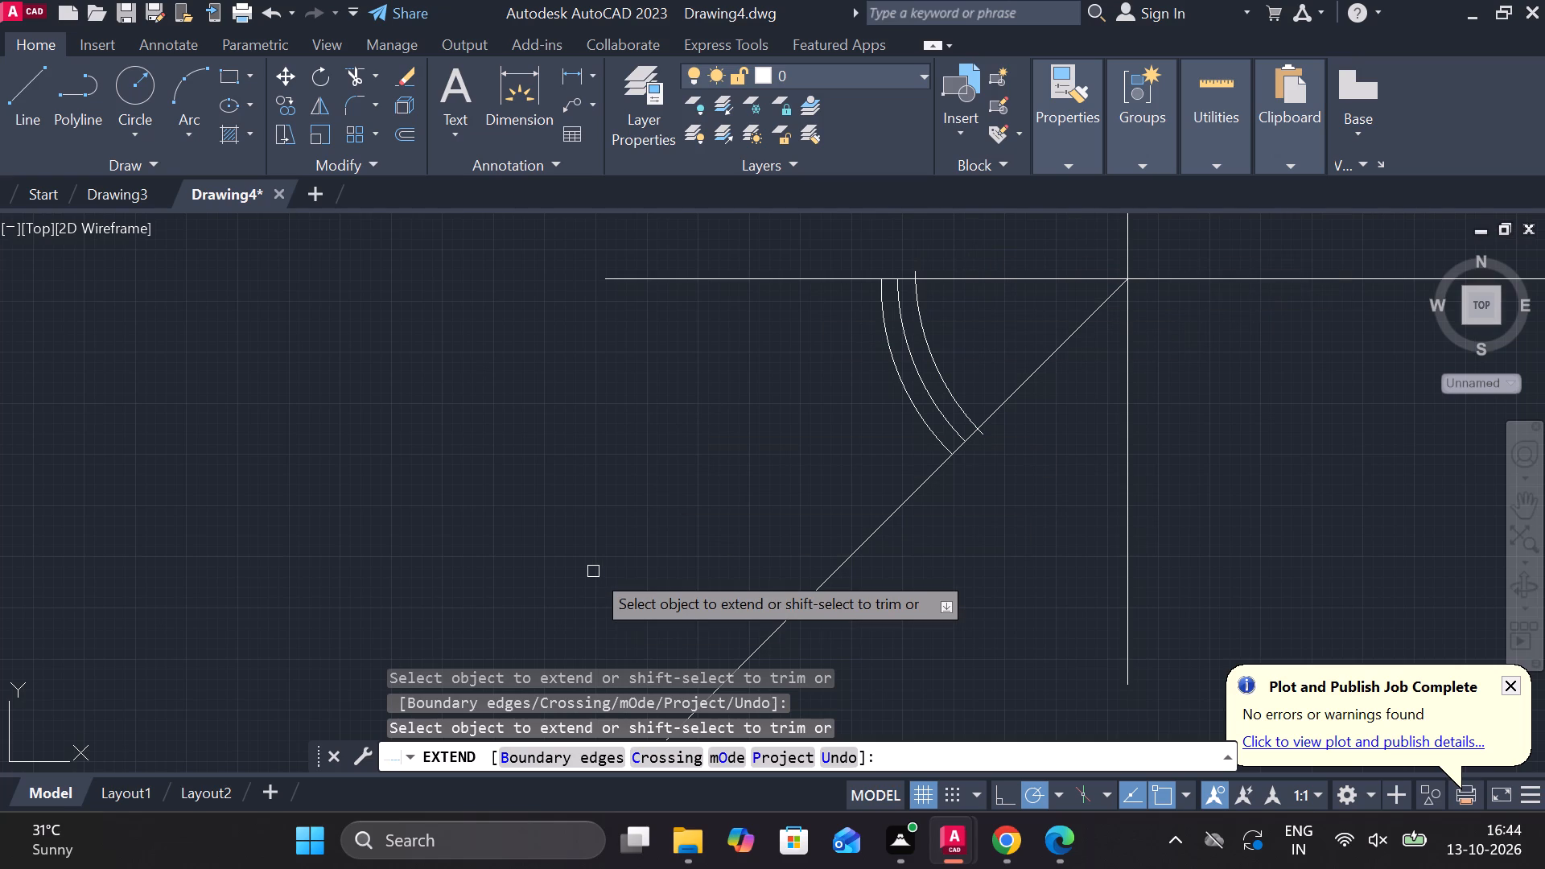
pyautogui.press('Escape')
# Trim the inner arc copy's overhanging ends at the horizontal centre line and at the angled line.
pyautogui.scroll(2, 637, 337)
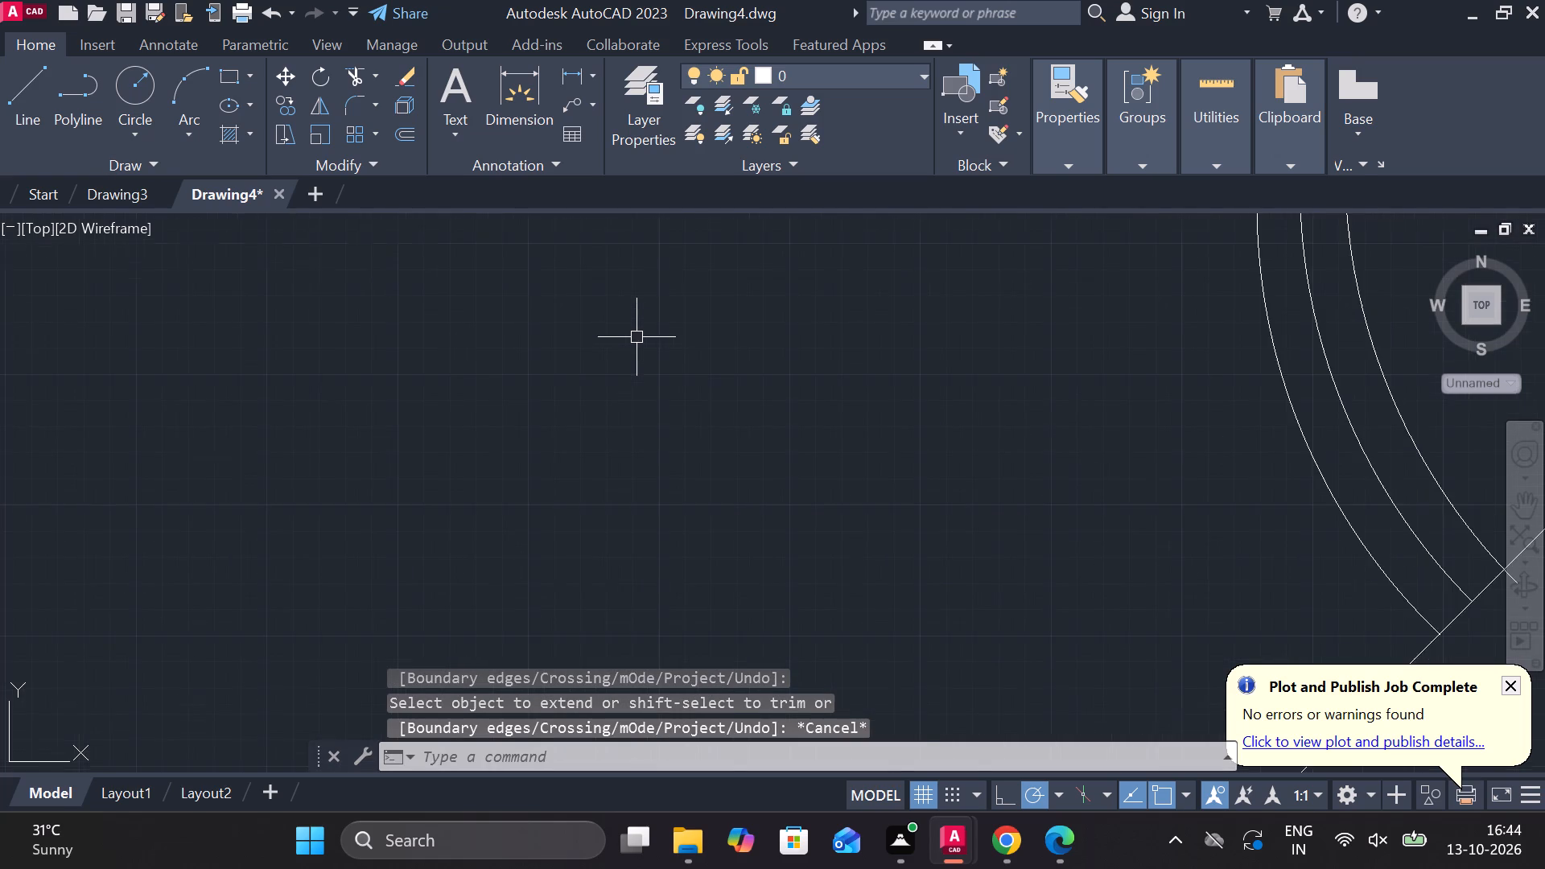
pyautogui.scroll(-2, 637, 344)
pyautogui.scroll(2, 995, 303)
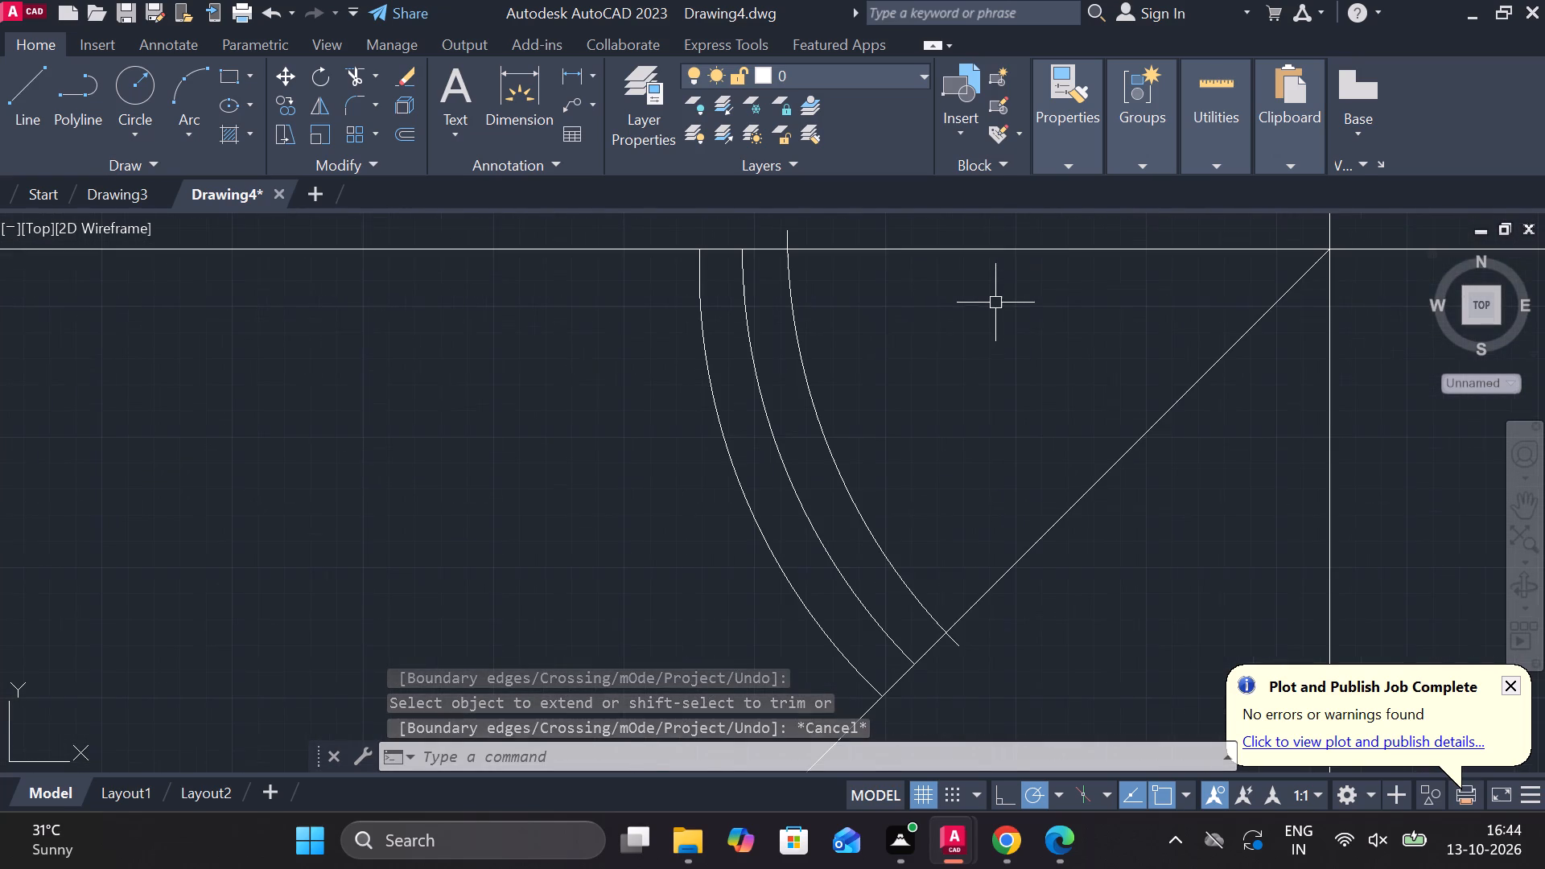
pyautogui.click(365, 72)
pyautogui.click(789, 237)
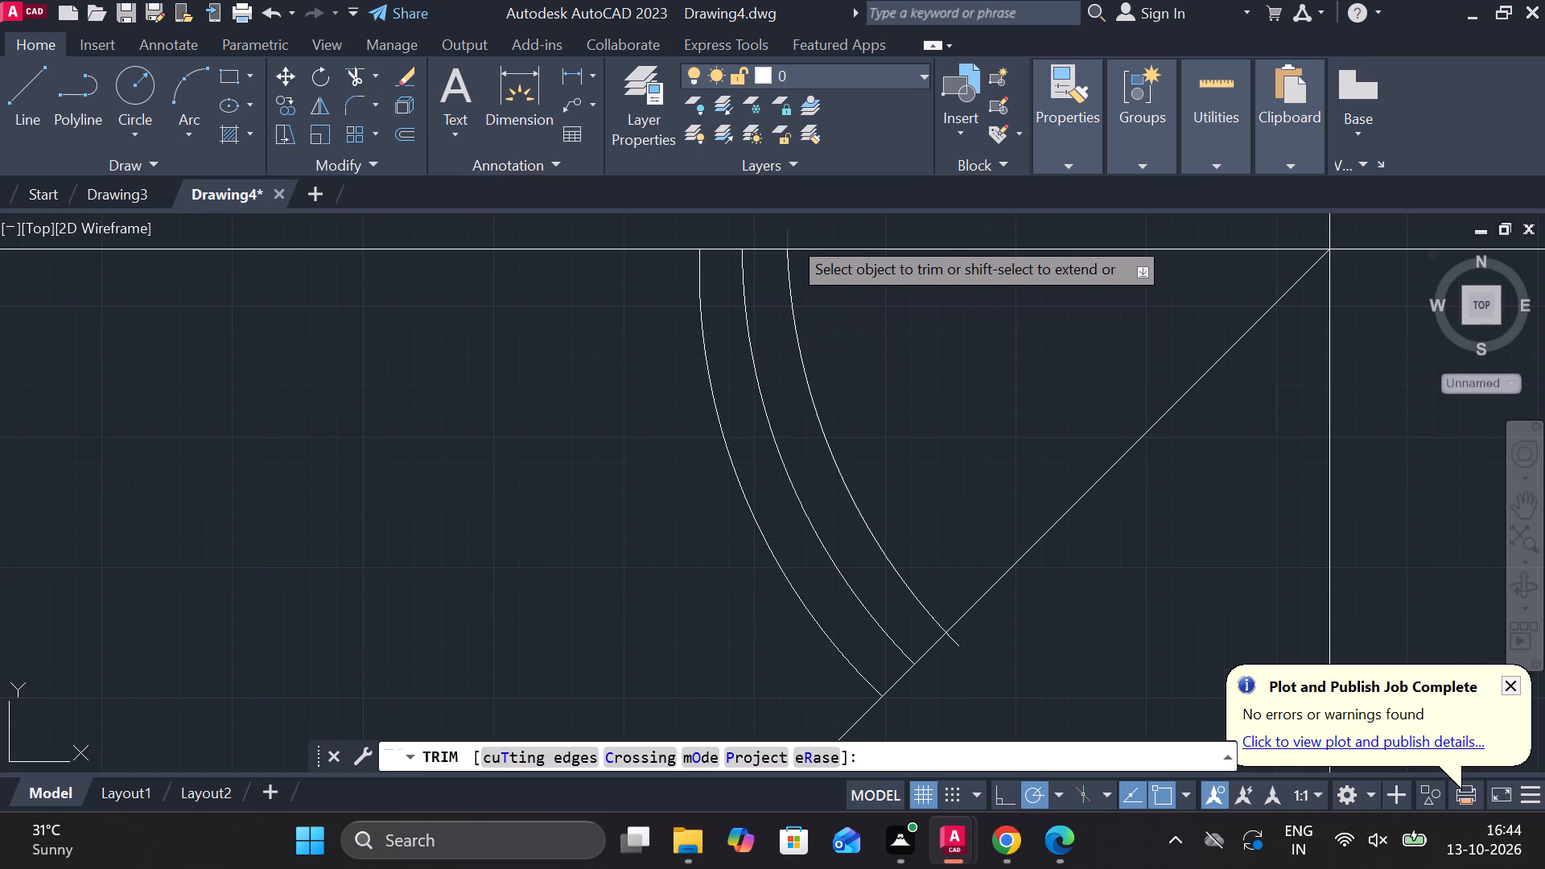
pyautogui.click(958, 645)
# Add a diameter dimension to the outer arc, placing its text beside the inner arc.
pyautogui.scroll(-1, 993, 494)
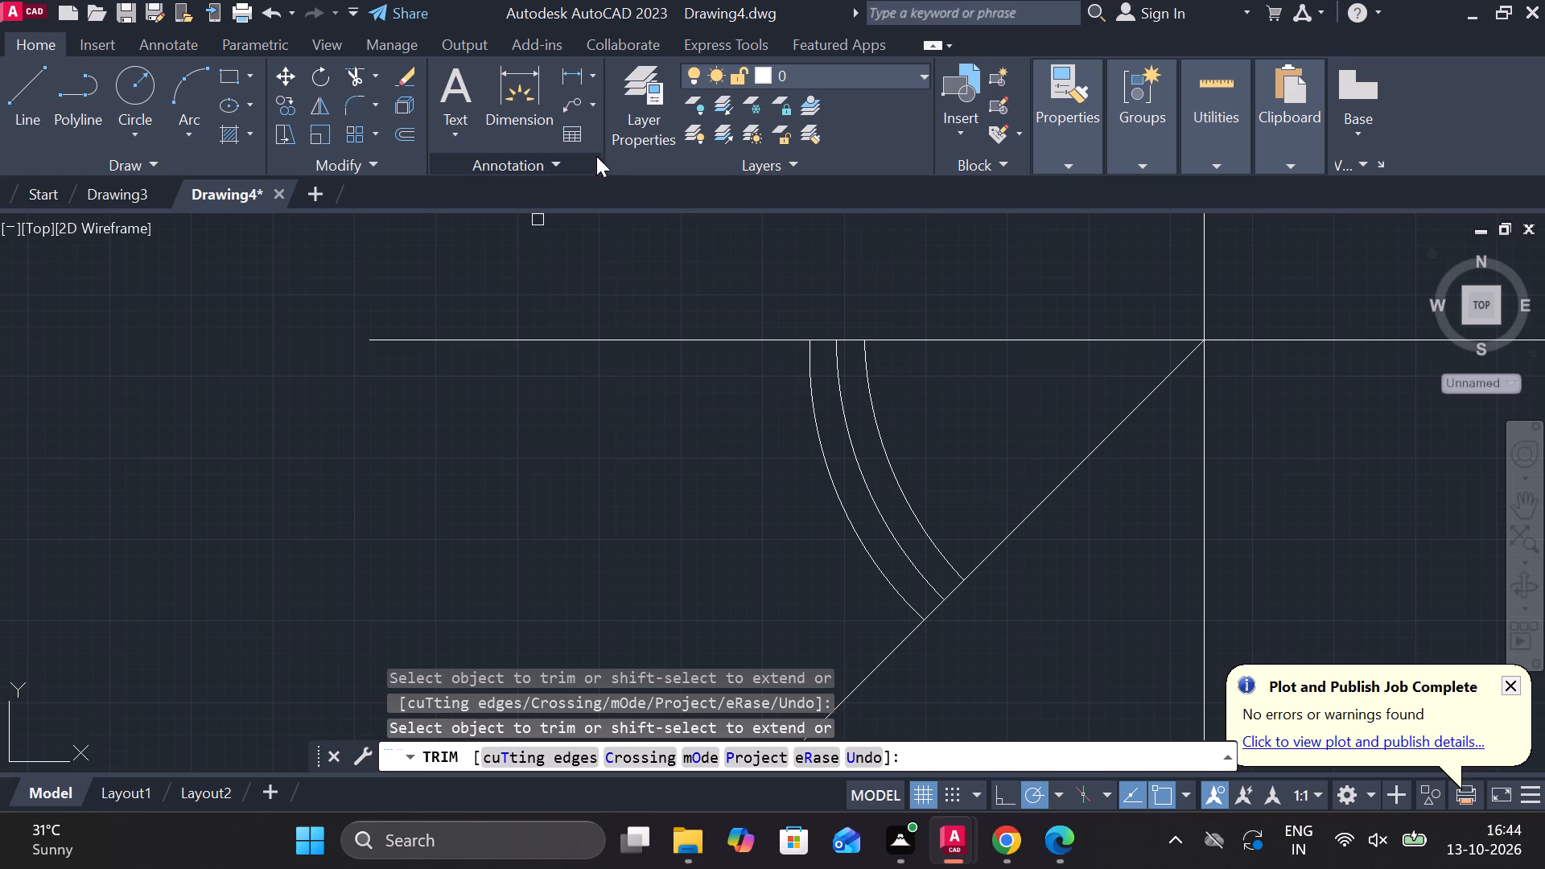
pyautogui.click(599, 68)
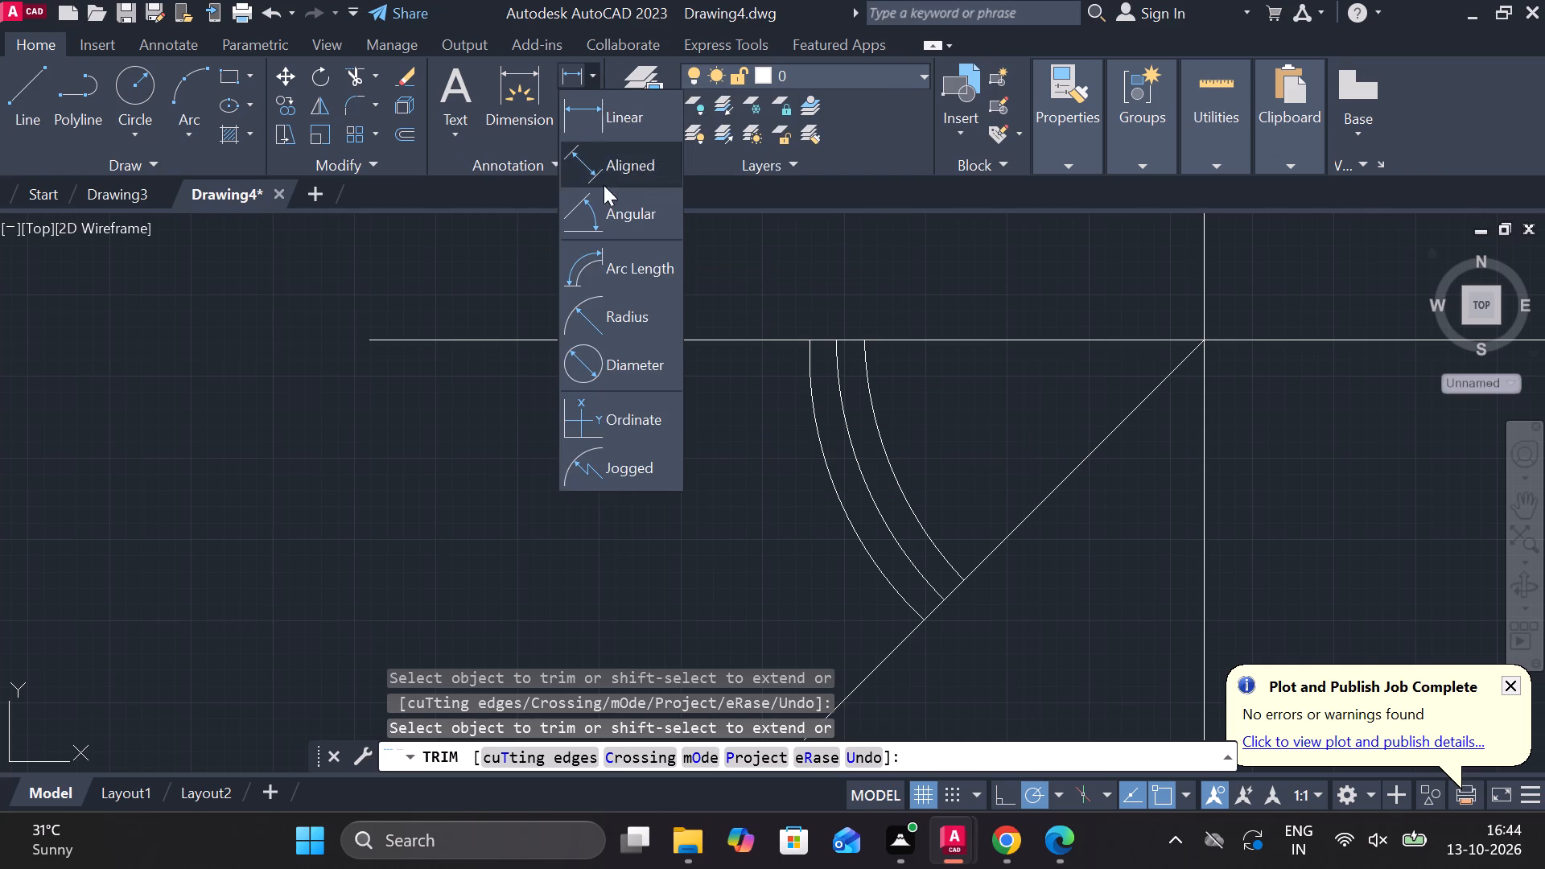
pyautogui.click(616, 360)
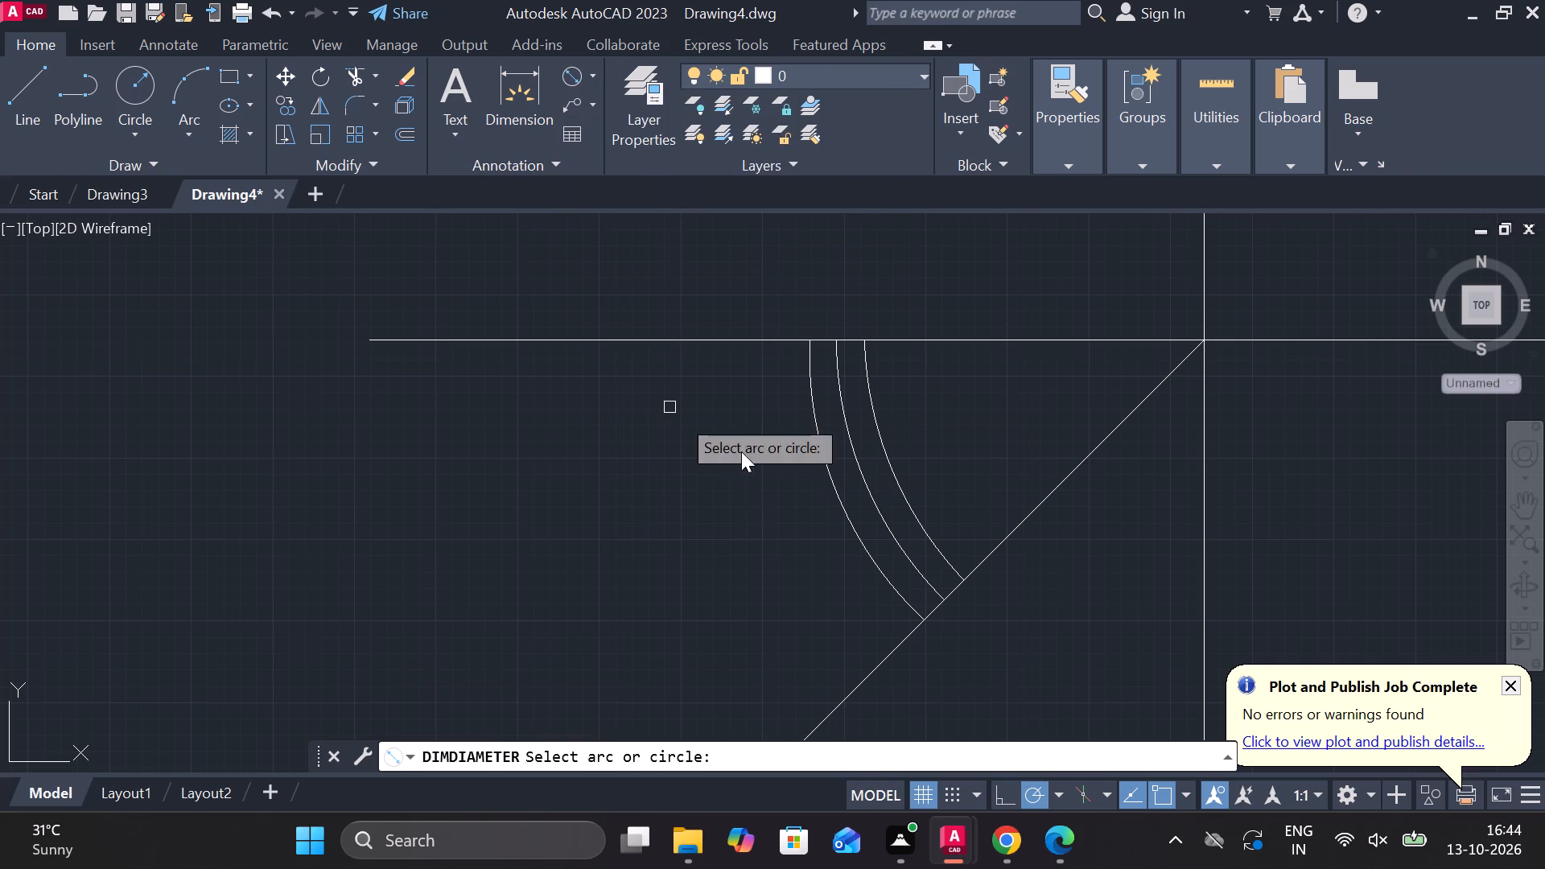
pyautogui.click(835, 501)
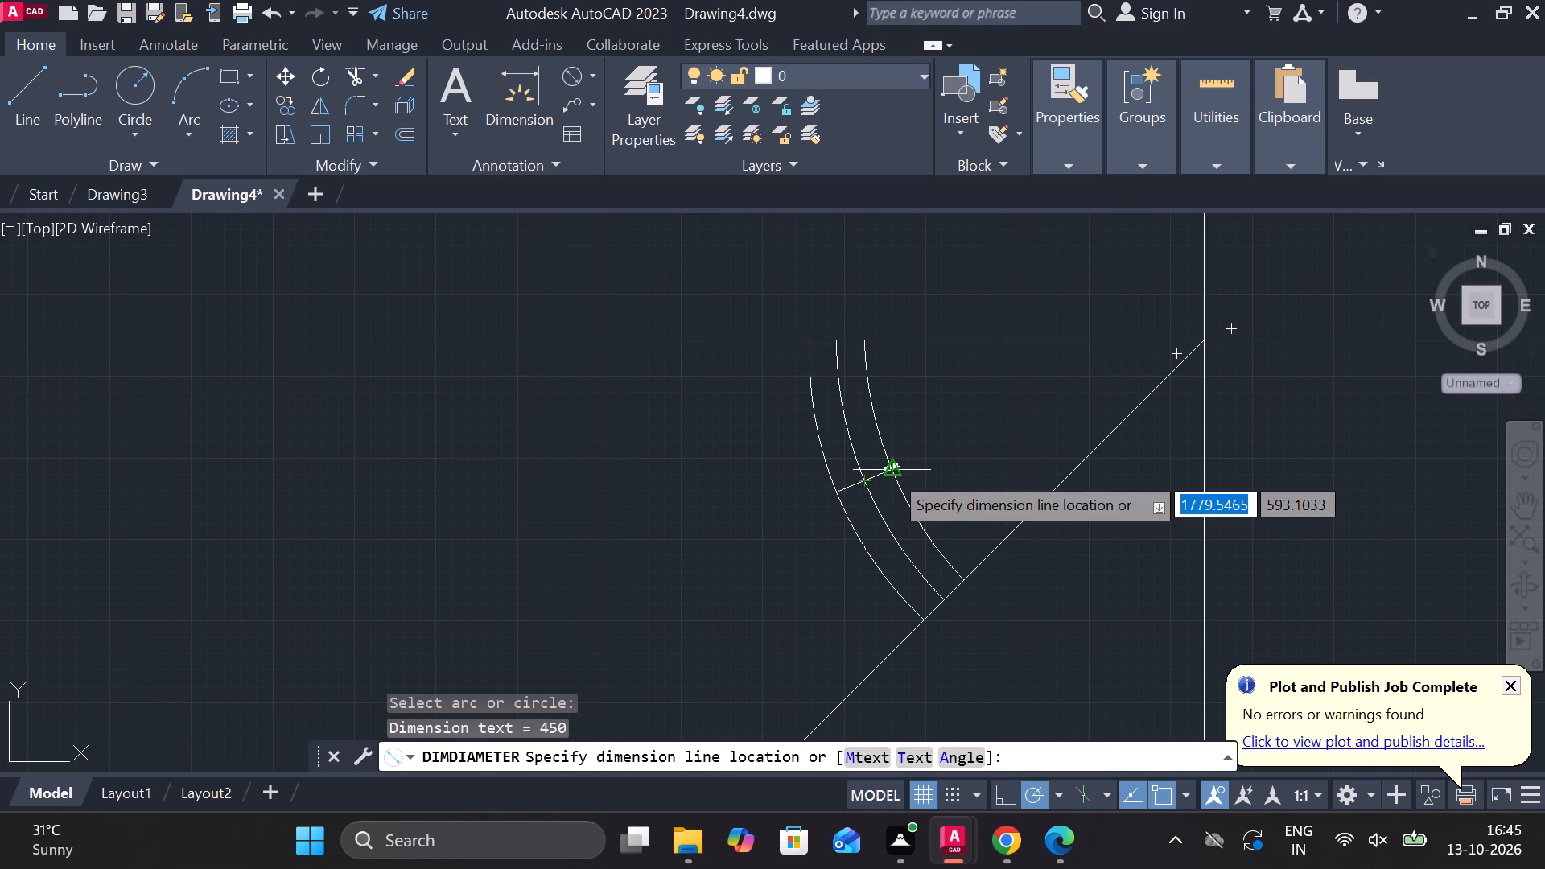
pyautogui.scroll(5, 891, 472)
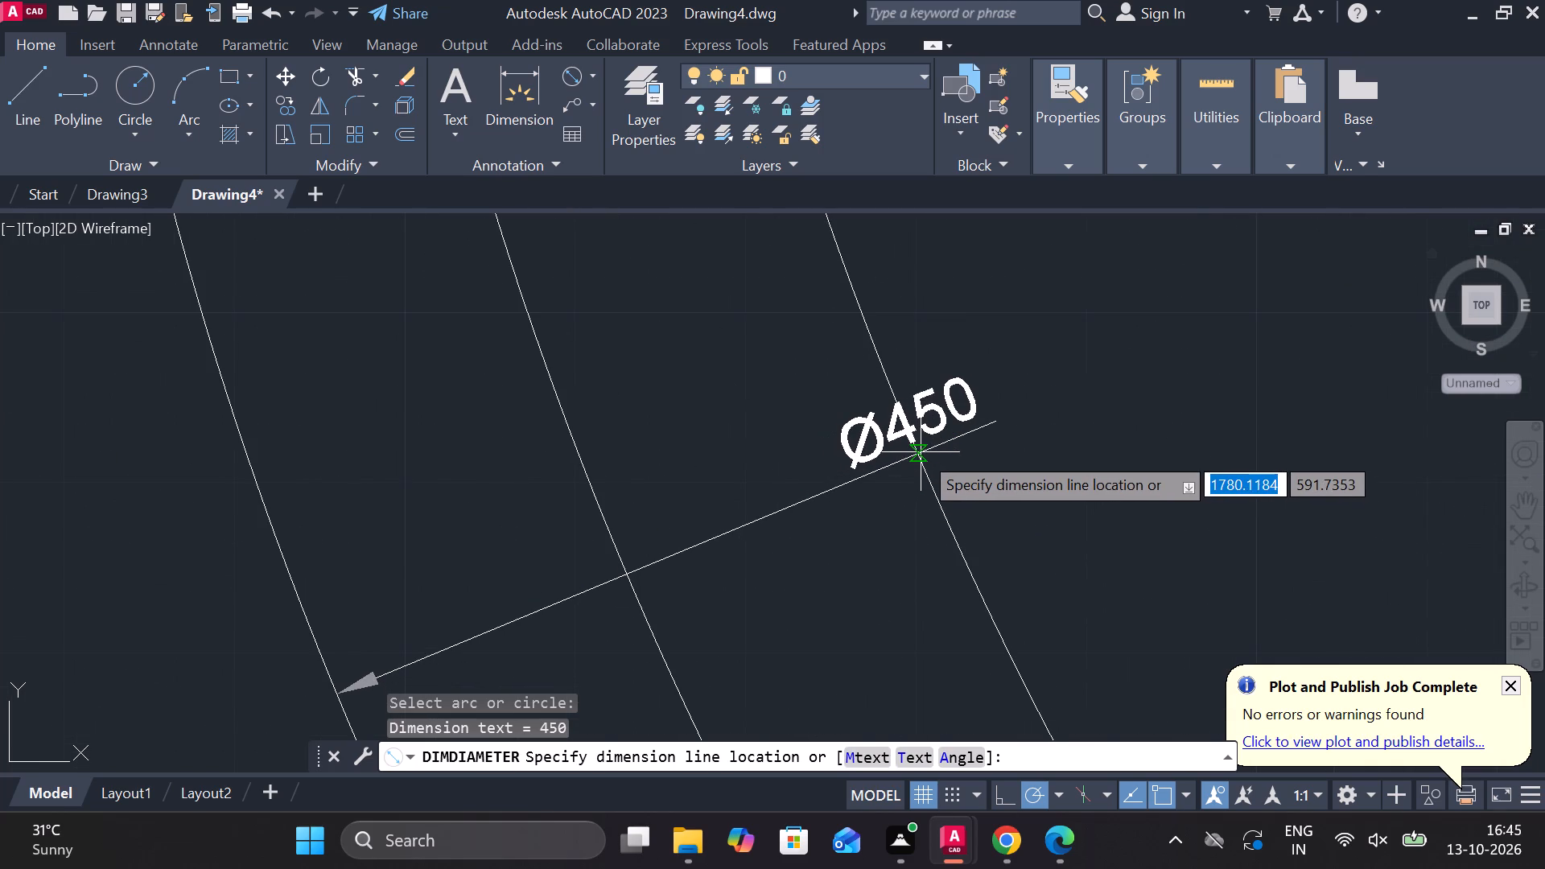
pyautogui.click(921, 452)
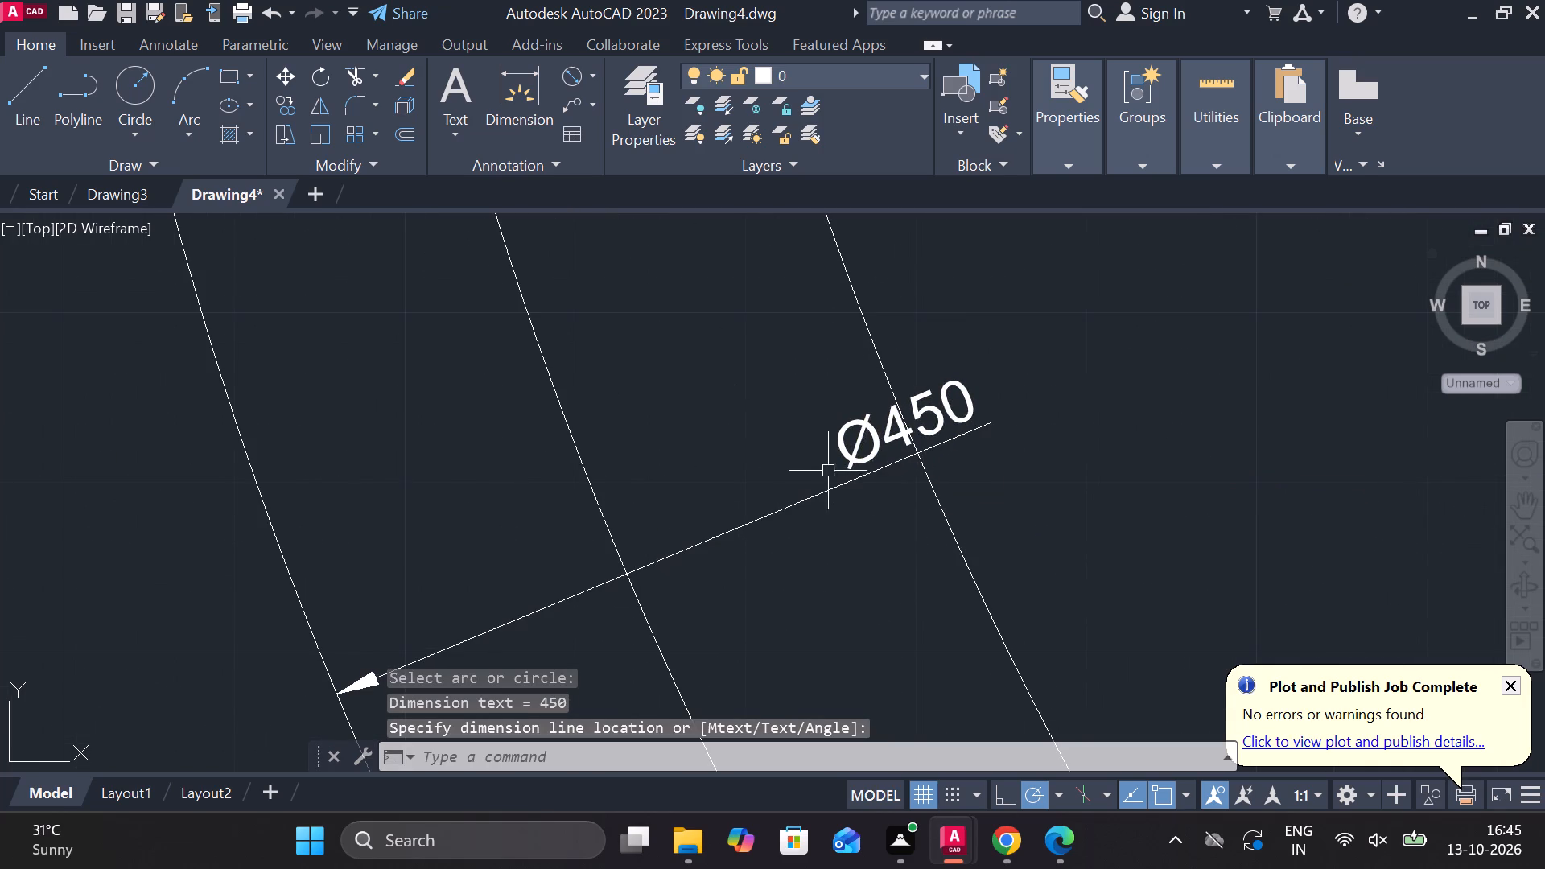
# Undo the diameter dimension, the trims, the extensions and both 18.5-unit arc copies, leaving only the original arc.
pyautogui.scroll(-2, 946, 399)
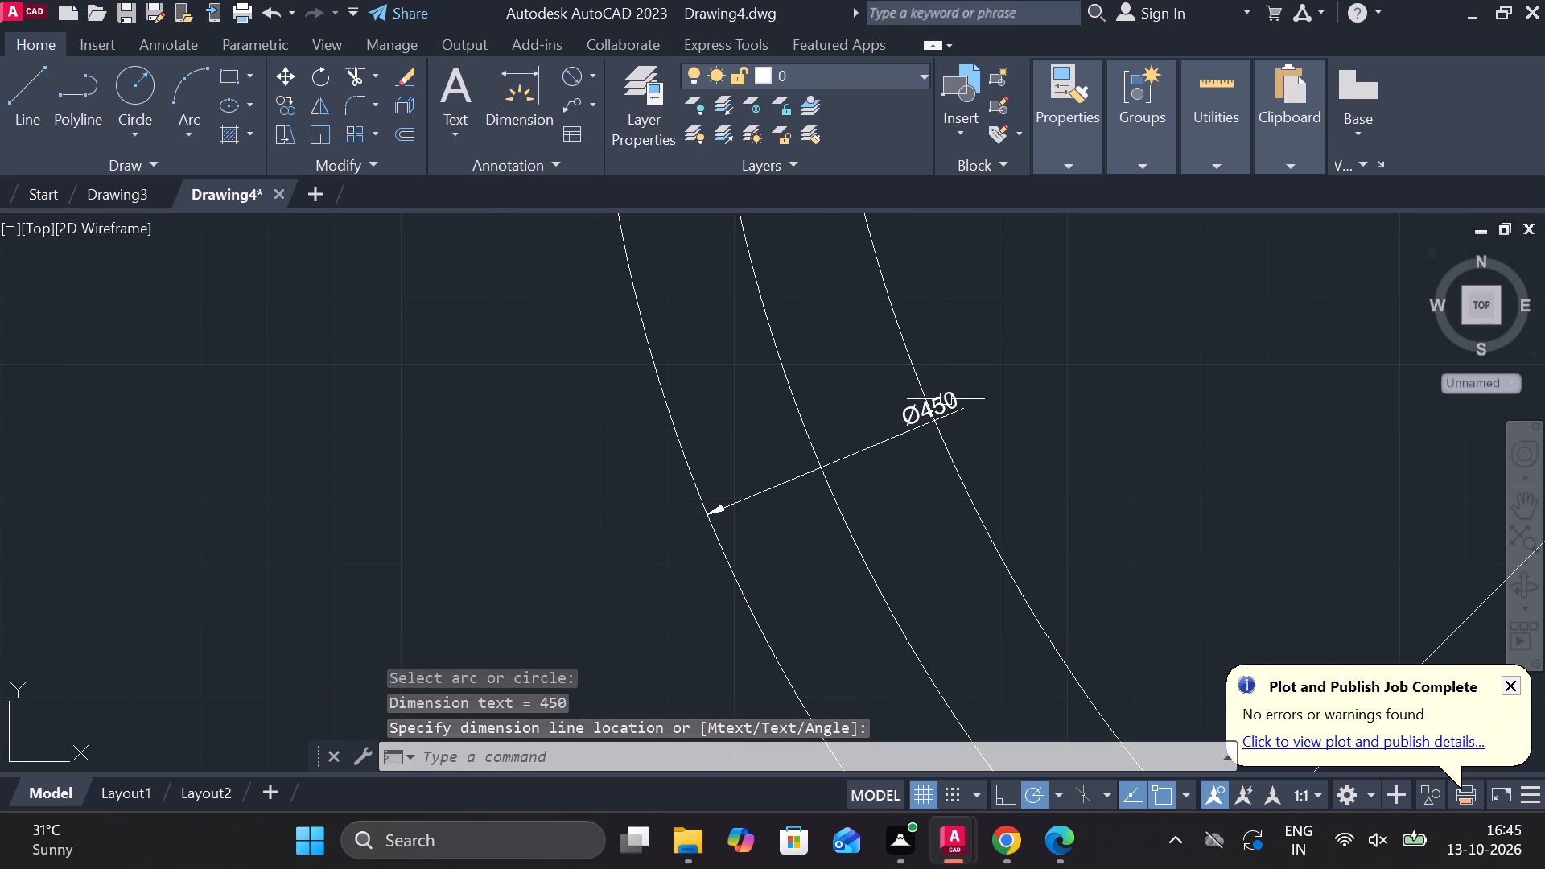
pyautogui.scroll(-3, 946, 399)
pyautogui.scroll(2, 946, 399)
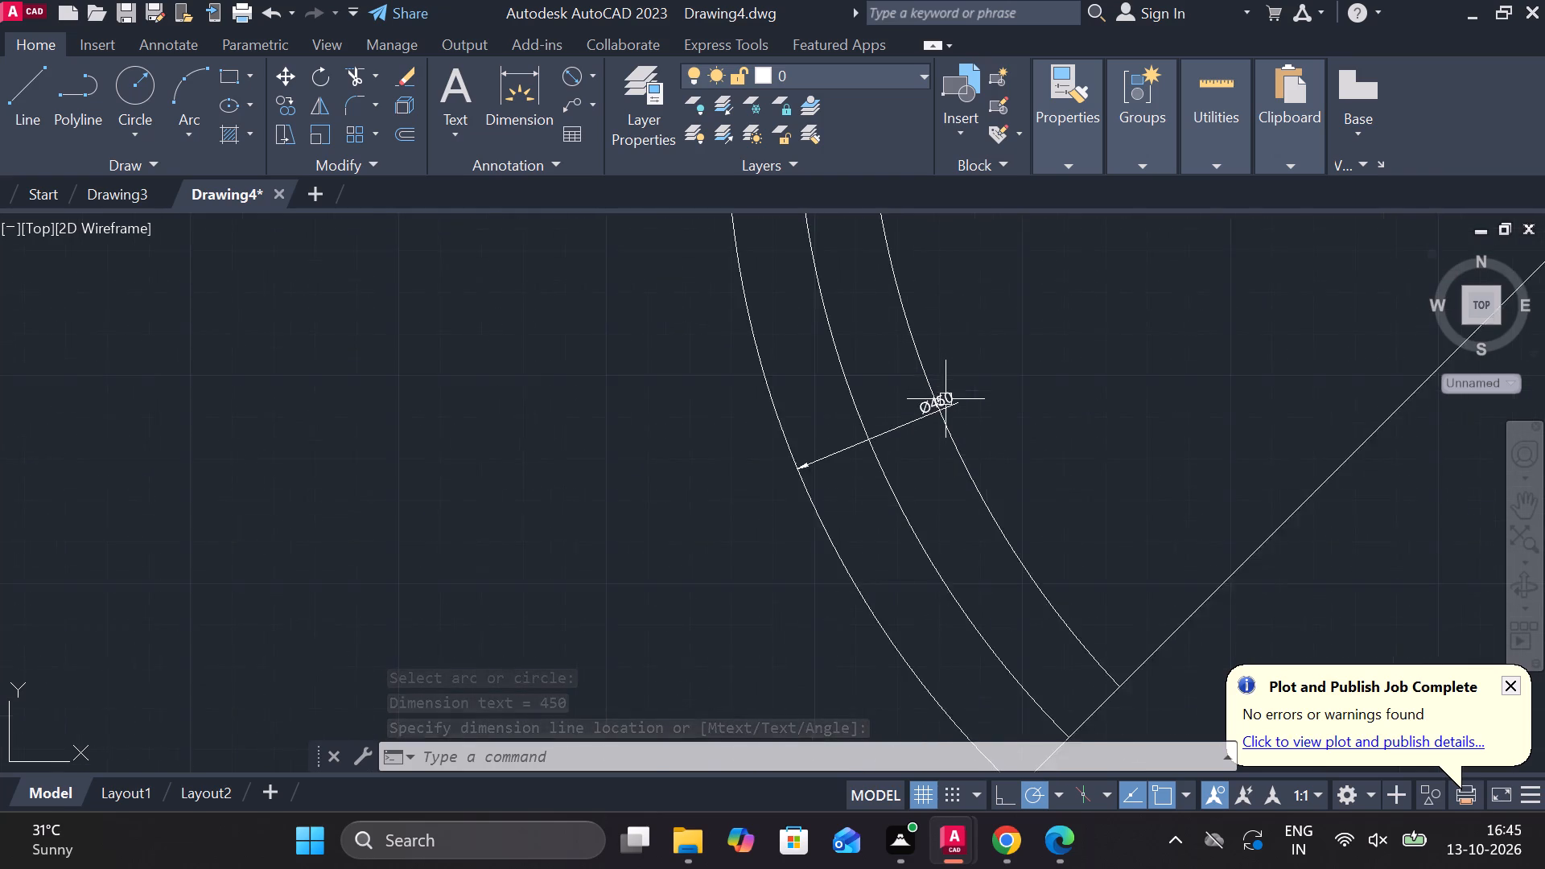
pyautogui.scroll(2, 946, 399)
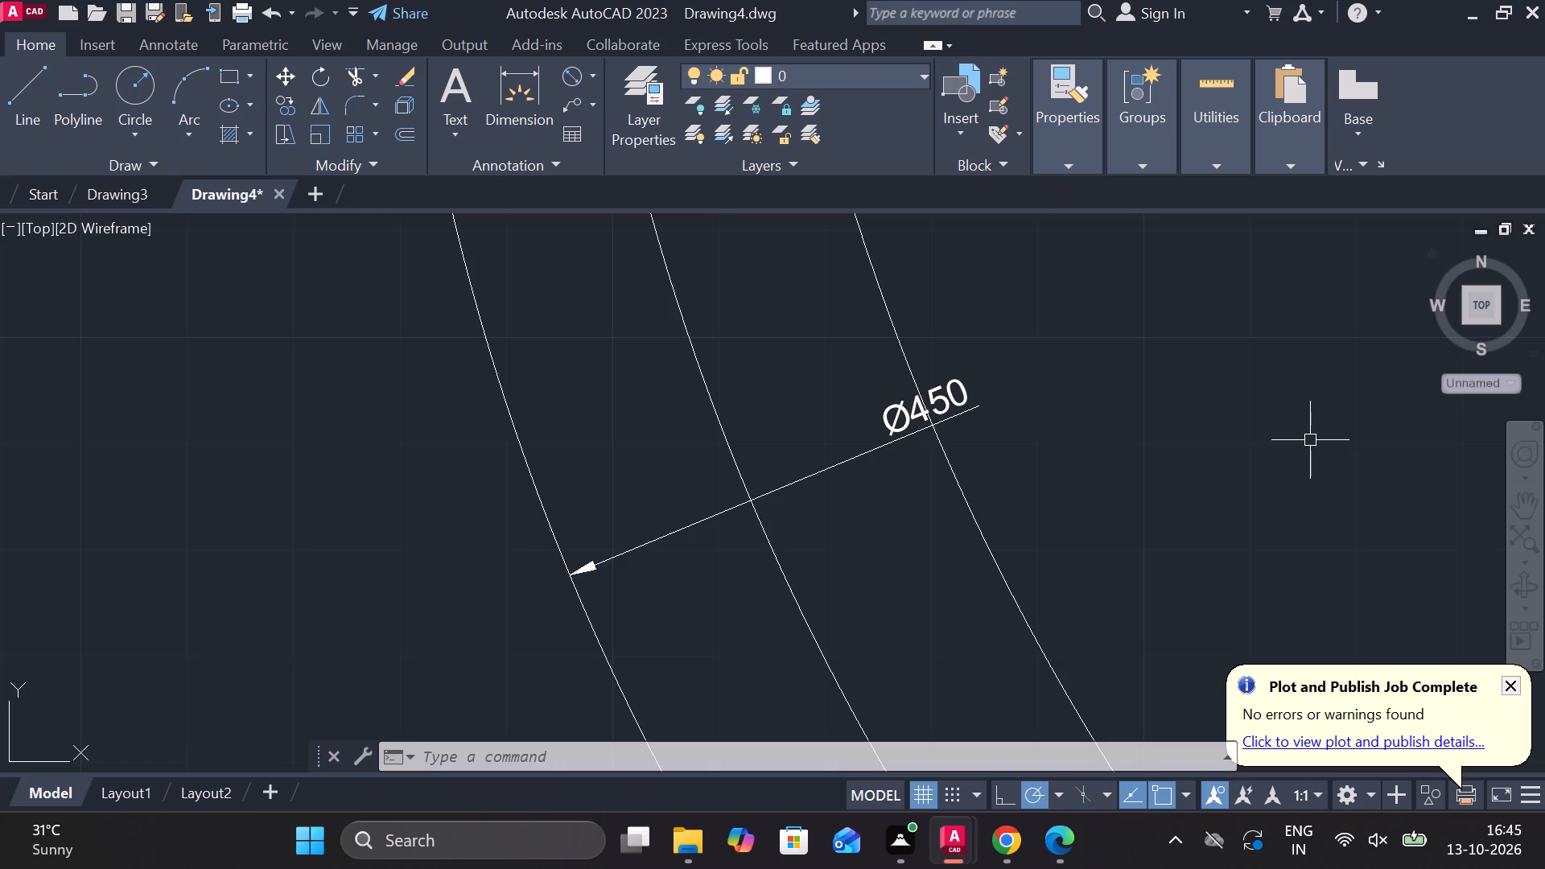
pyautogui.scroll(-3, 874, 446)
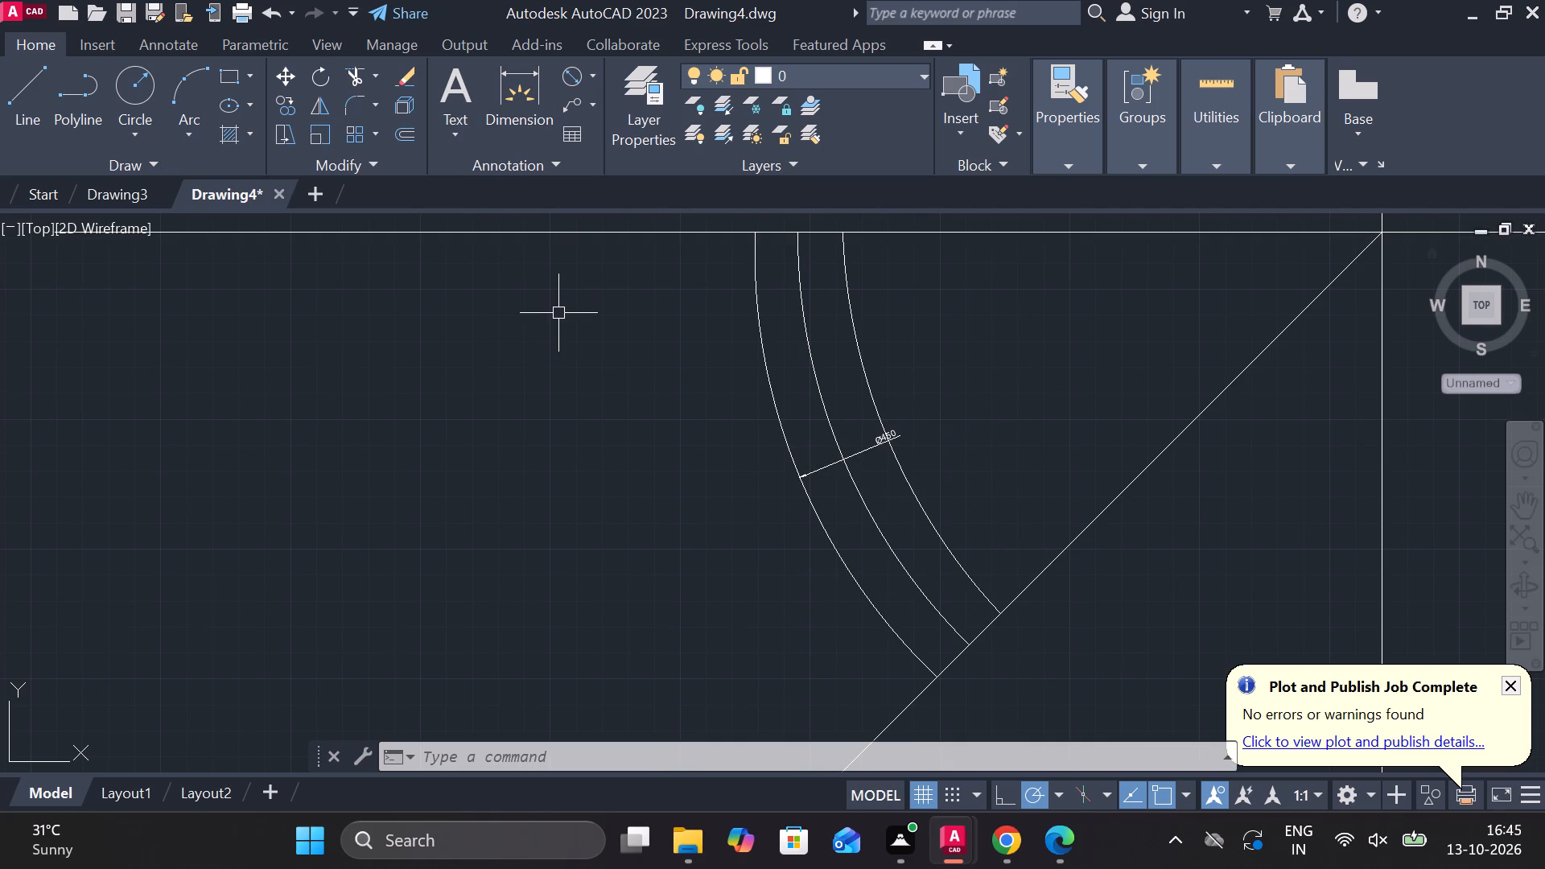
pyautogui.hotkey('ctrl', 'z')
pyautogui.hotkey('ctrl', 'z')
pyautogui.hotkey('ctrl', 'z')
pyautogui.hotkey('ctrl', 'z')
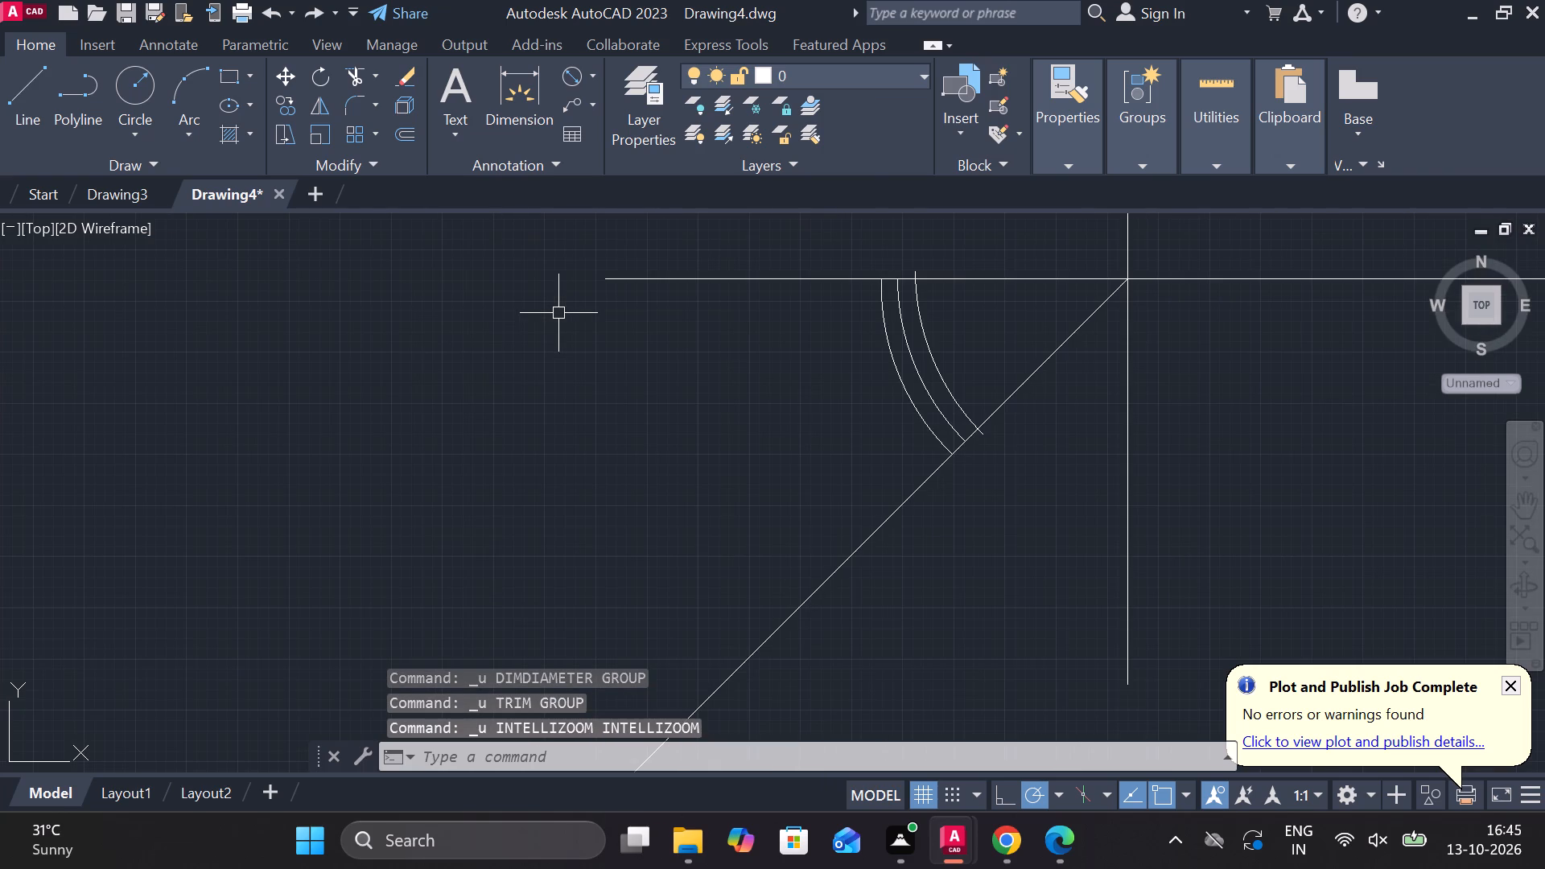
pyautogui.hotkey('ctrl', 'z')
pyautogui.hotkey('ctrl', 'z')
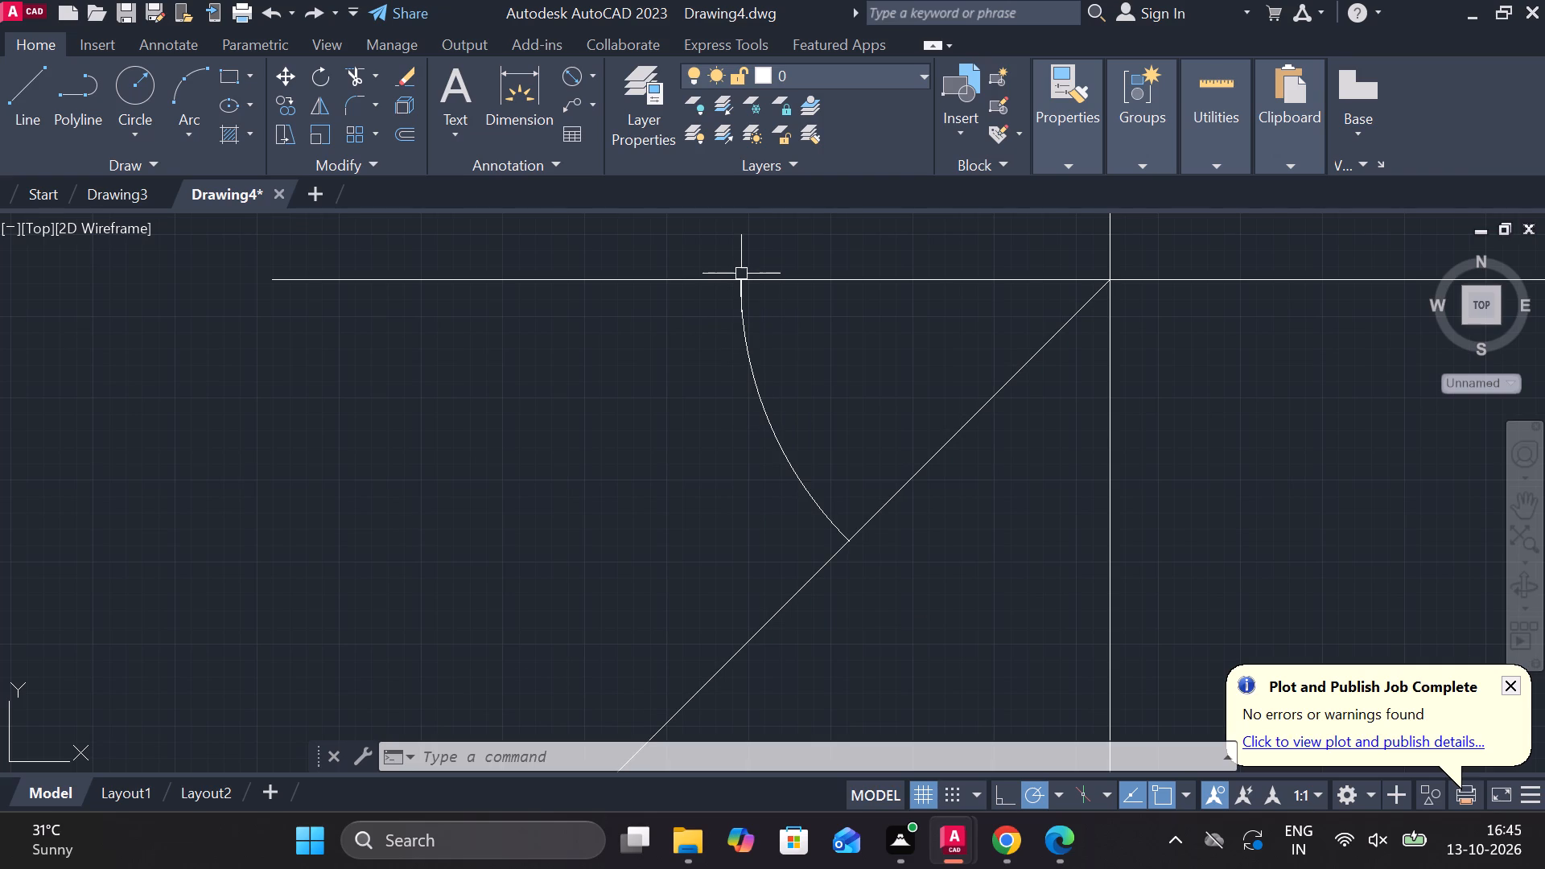
# Copy the arc from its upper endpoint 68.5 units along the horizontal centre line toward the vertical centre line.
pyautogui.click(744, 355)
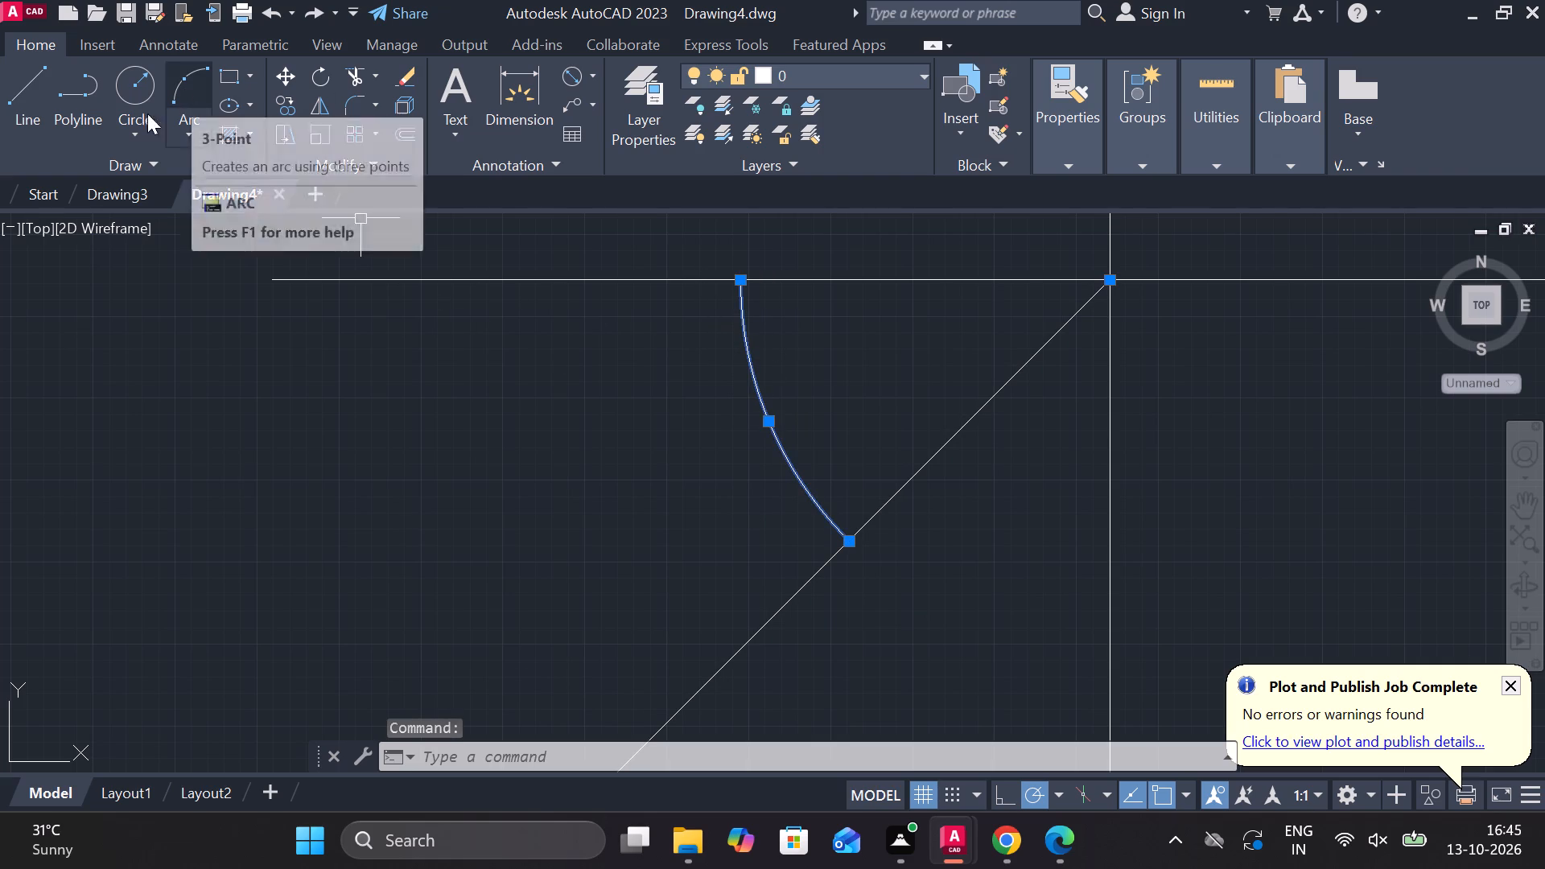
pyautogui.click(281, 107)
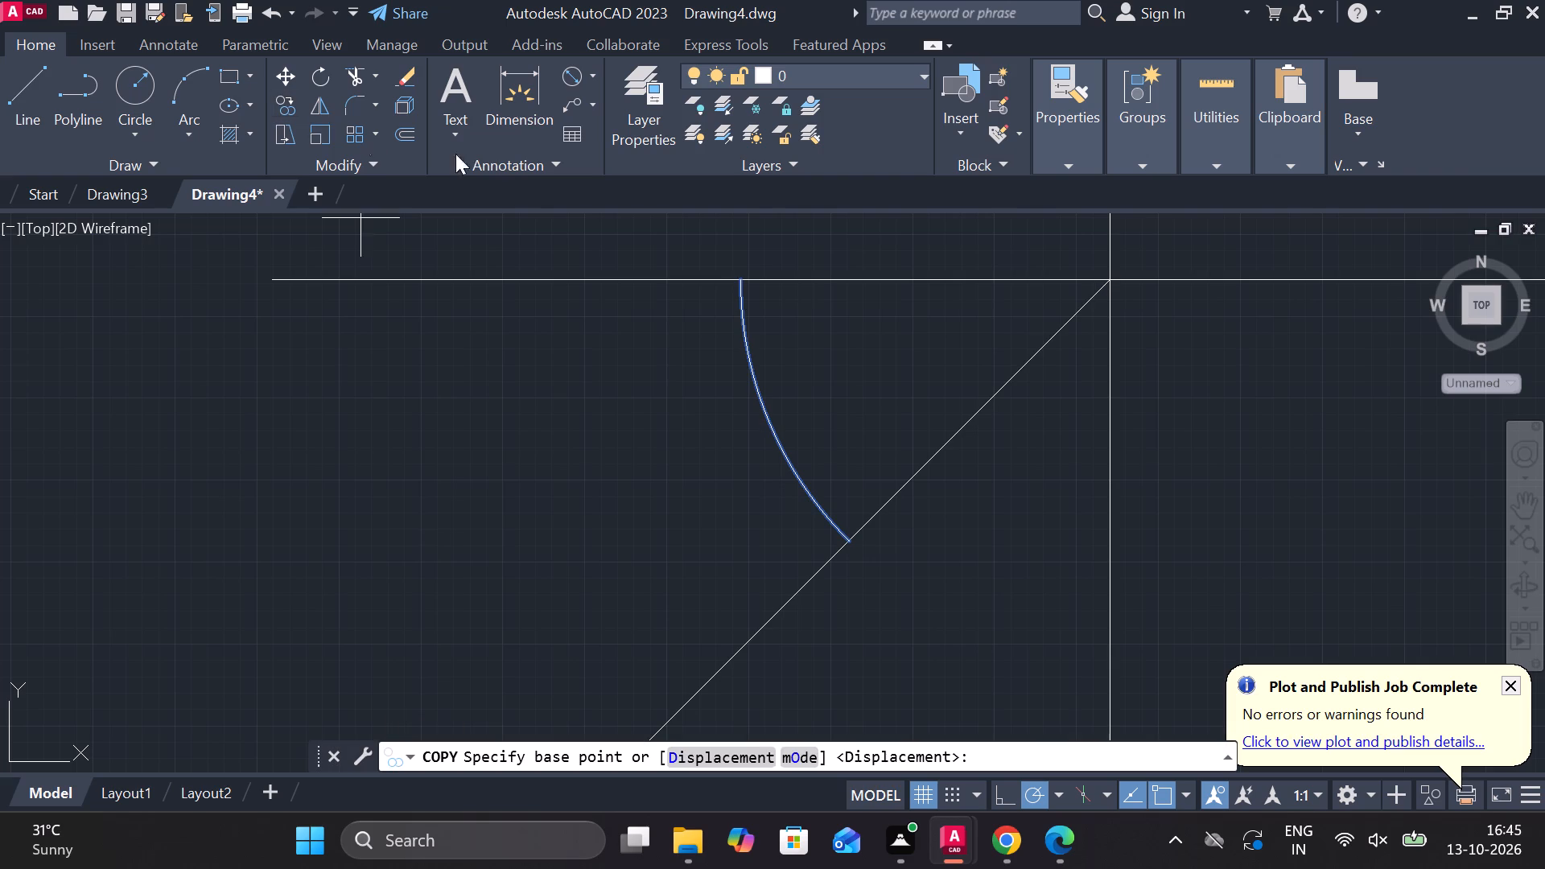
pyautogui.click(737, 282)
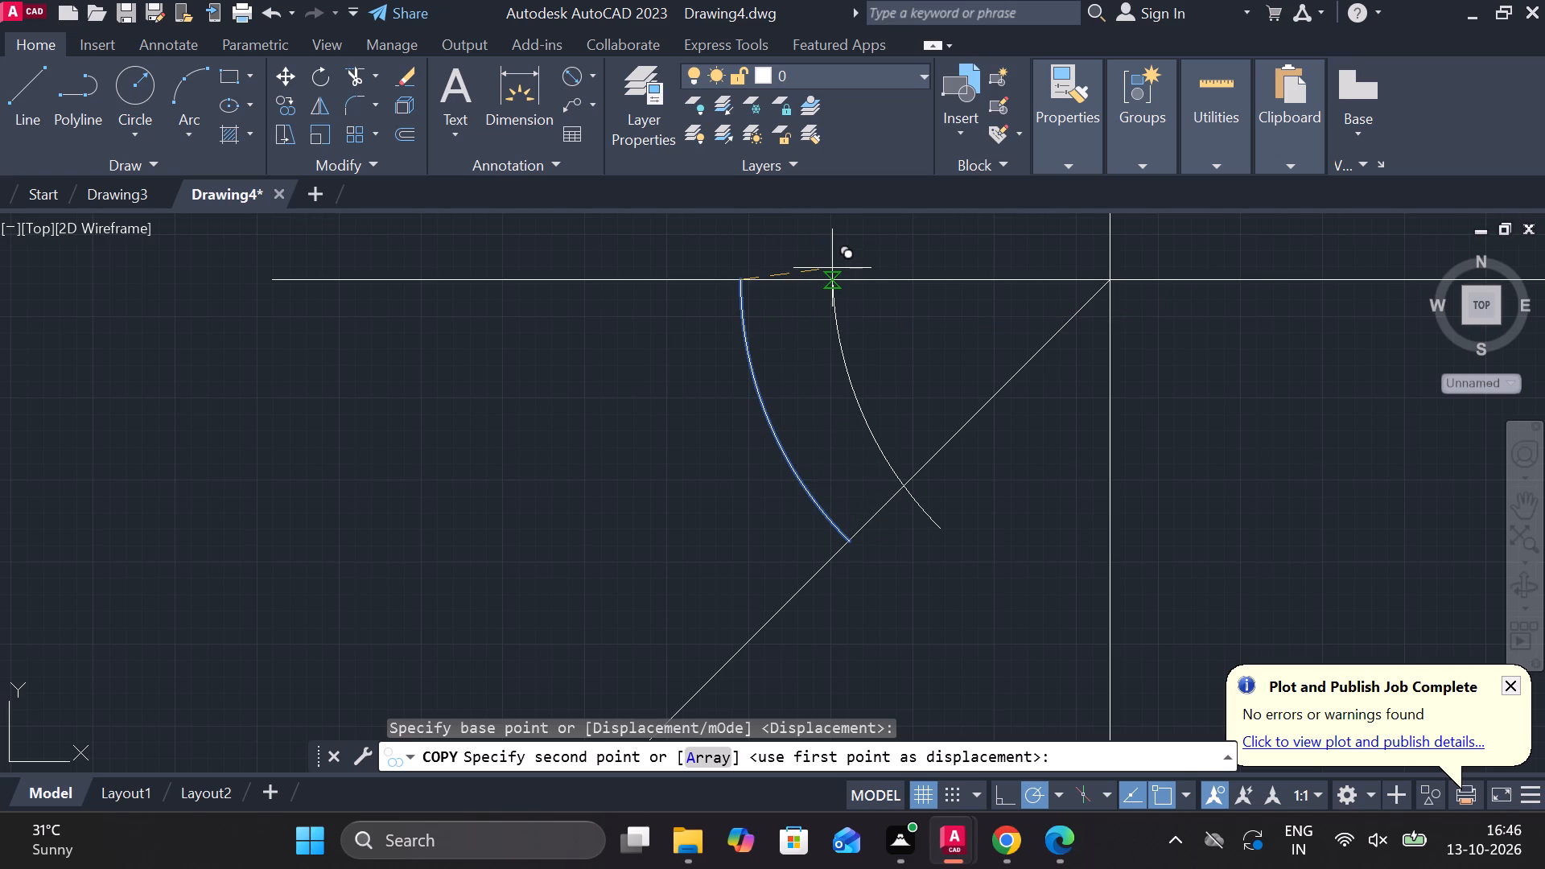
pyautogui.press('6')
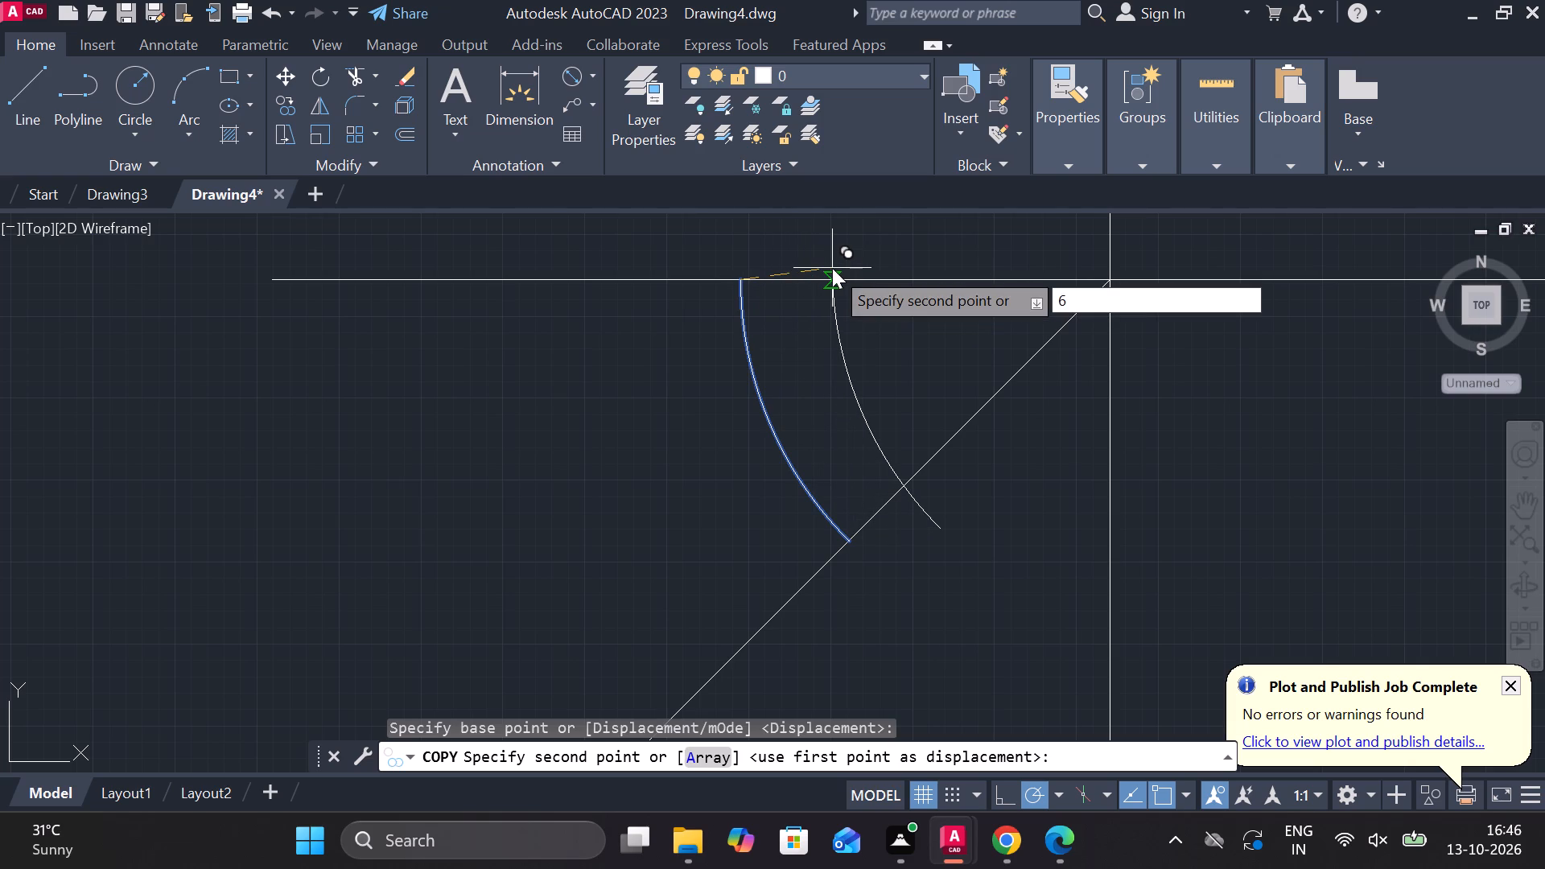
pyautogui.press('8')
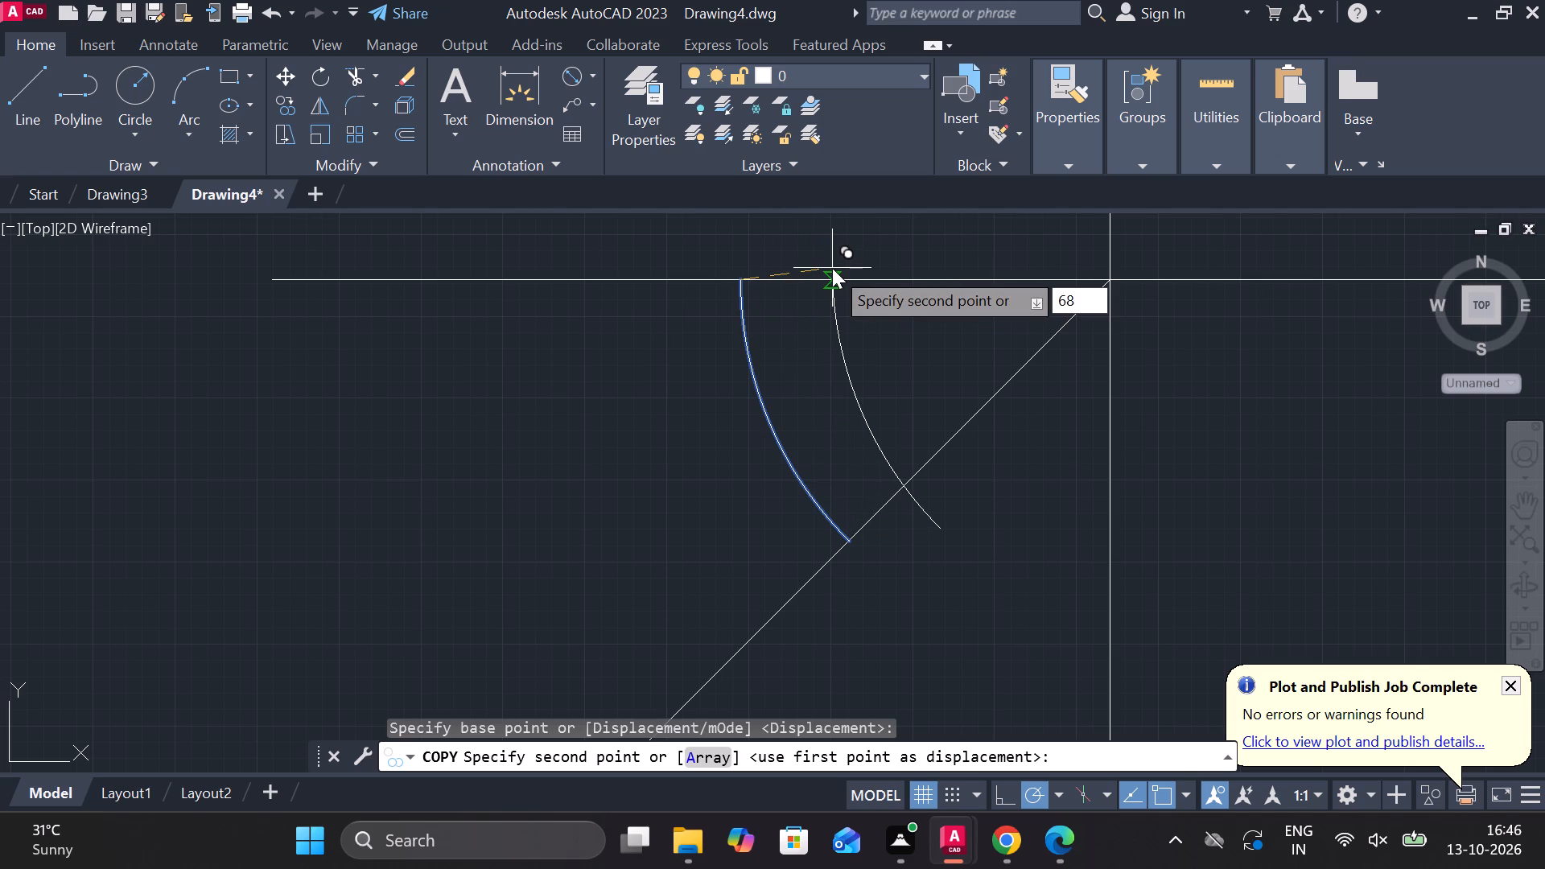
pyautogui.press('.')
pyautogui.press('4')
pyautogui.press('BackSpace')
pyautogui.press('5')
pyautogui.press('Return')
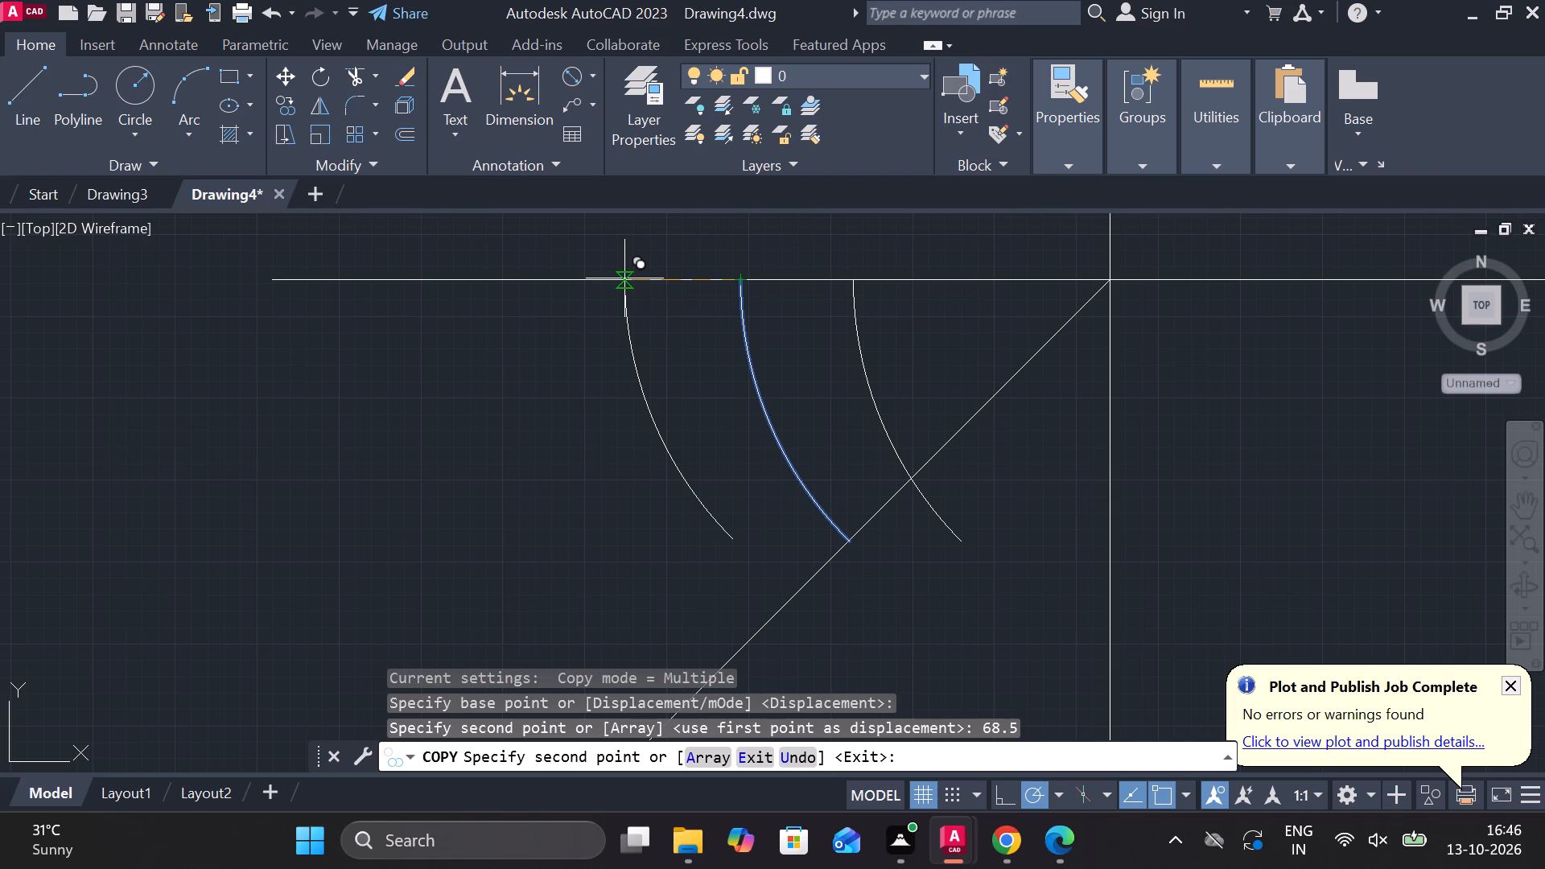
# Place a second copy of the arc 68.5 units horizontally outward, away from the vertical centre line.
pyautogui.press('6')
pyautogui.press('8')
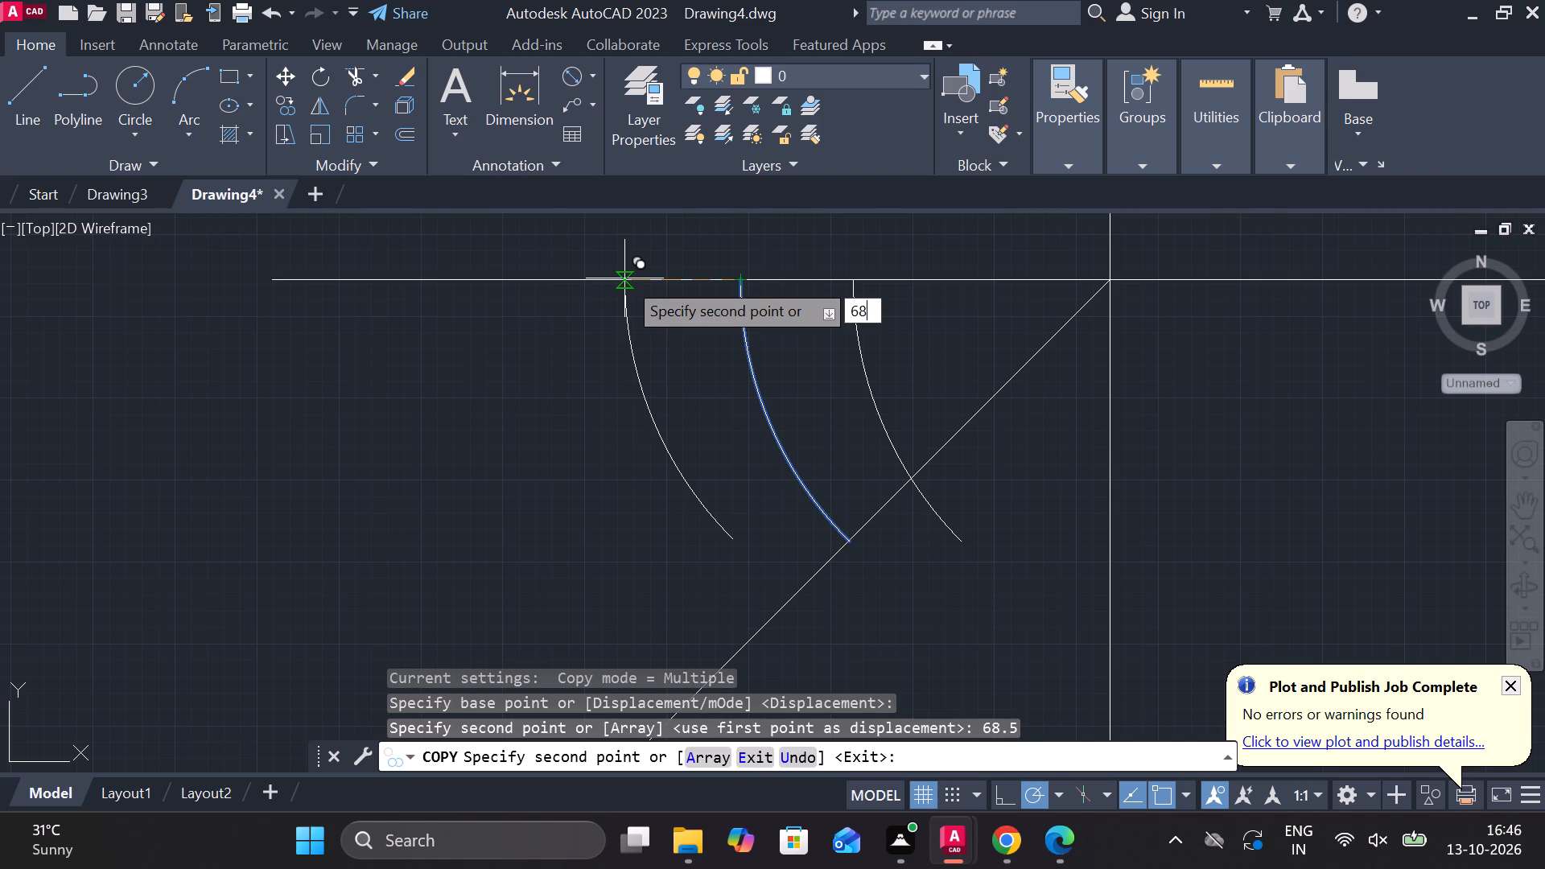
pyautogui.press('.')
pyautogui.press('4')
pyautogui.press('BackSpace')
pyautogui.press('5')
pyautogui.press('Return')
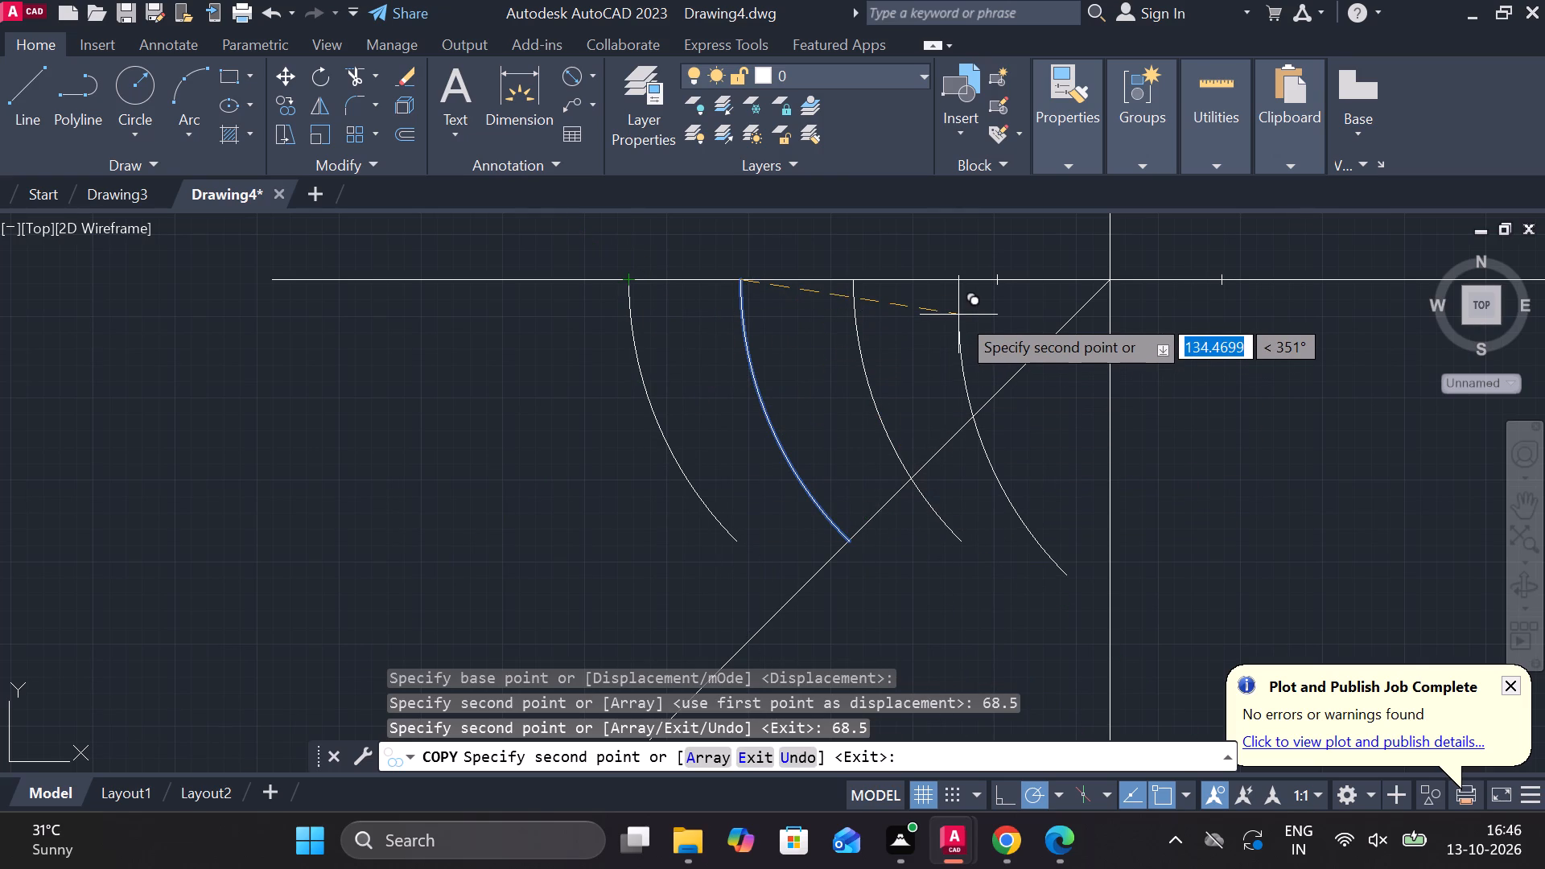
pyautogui.press('Escape')
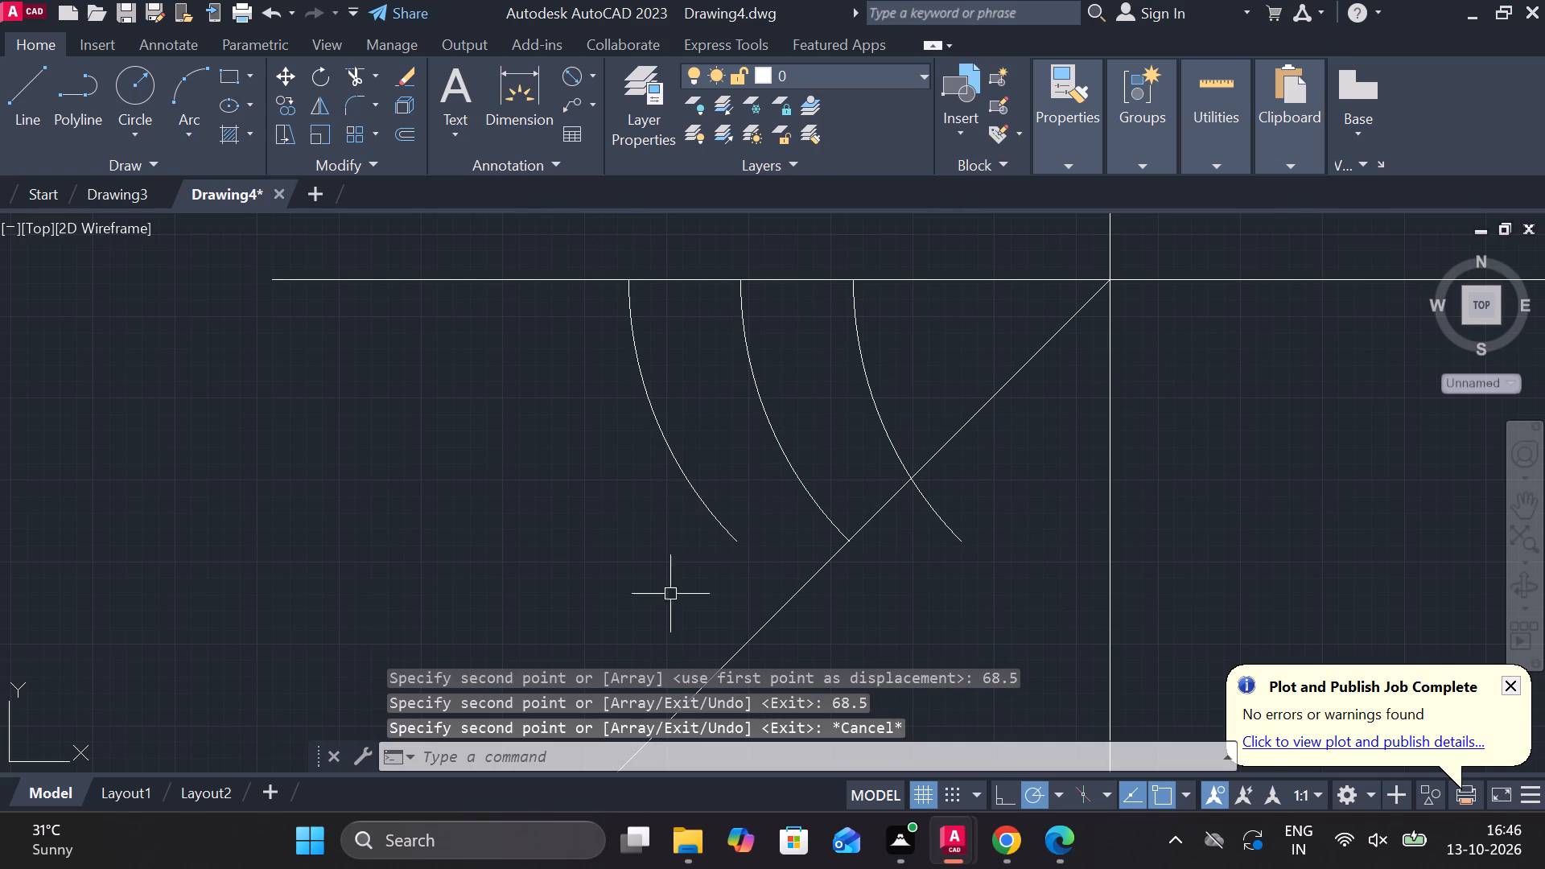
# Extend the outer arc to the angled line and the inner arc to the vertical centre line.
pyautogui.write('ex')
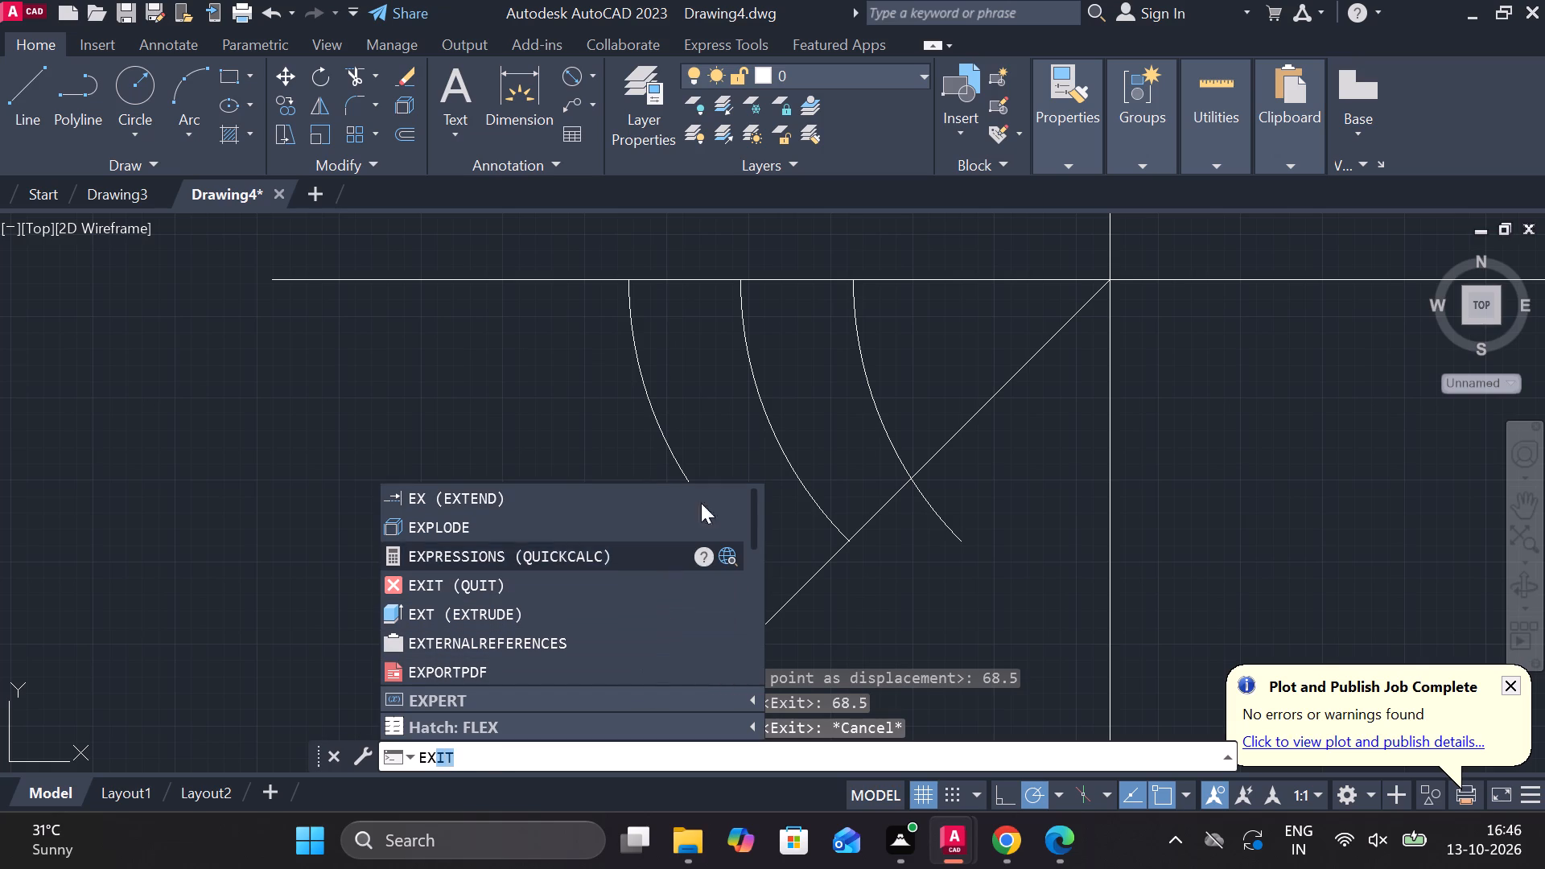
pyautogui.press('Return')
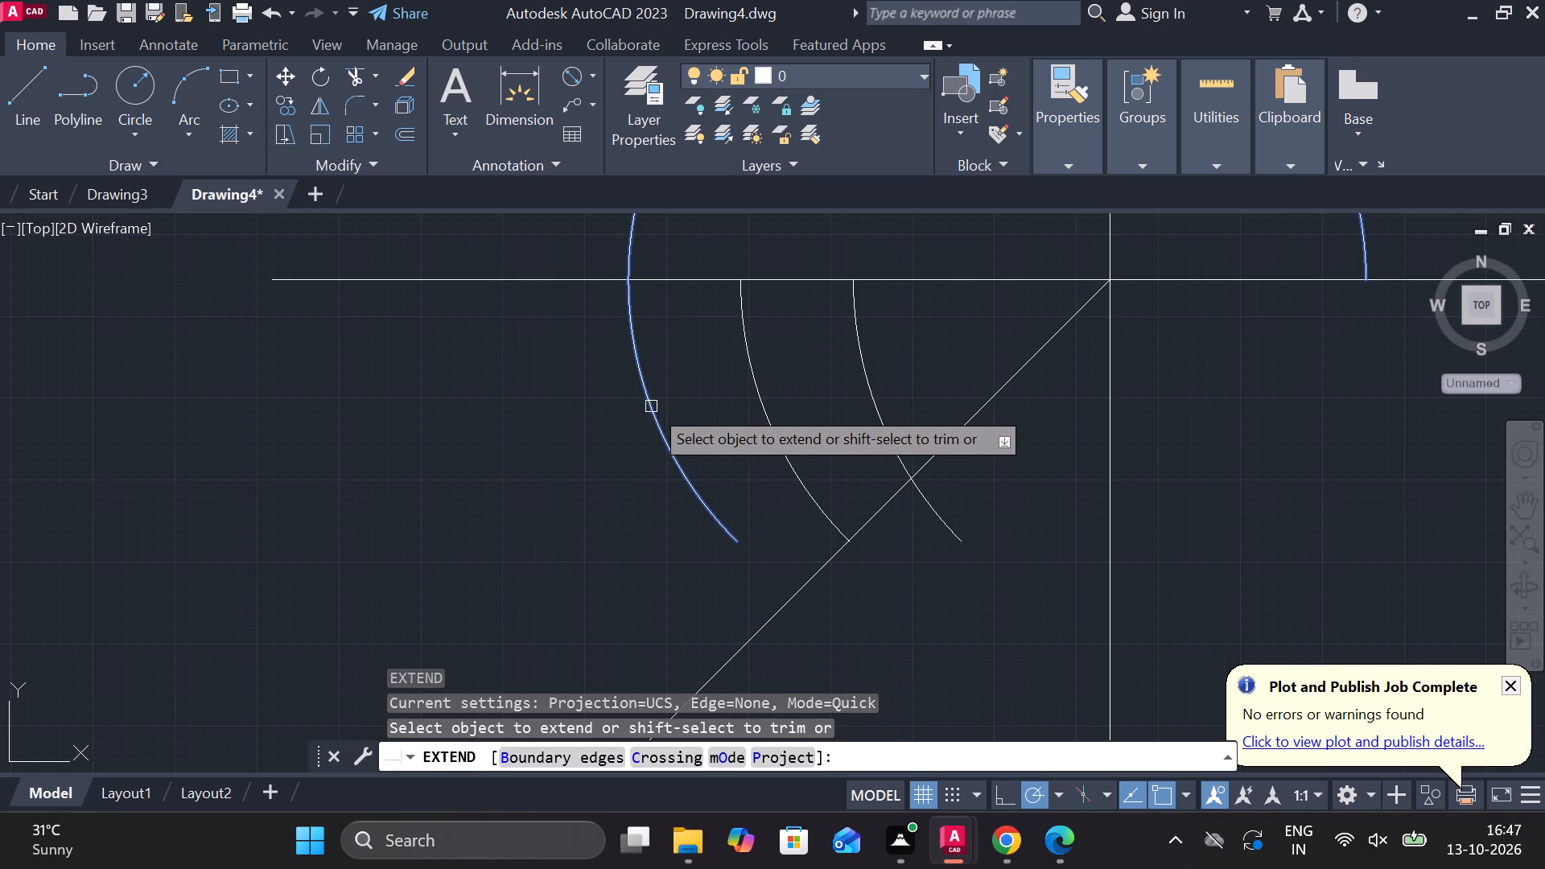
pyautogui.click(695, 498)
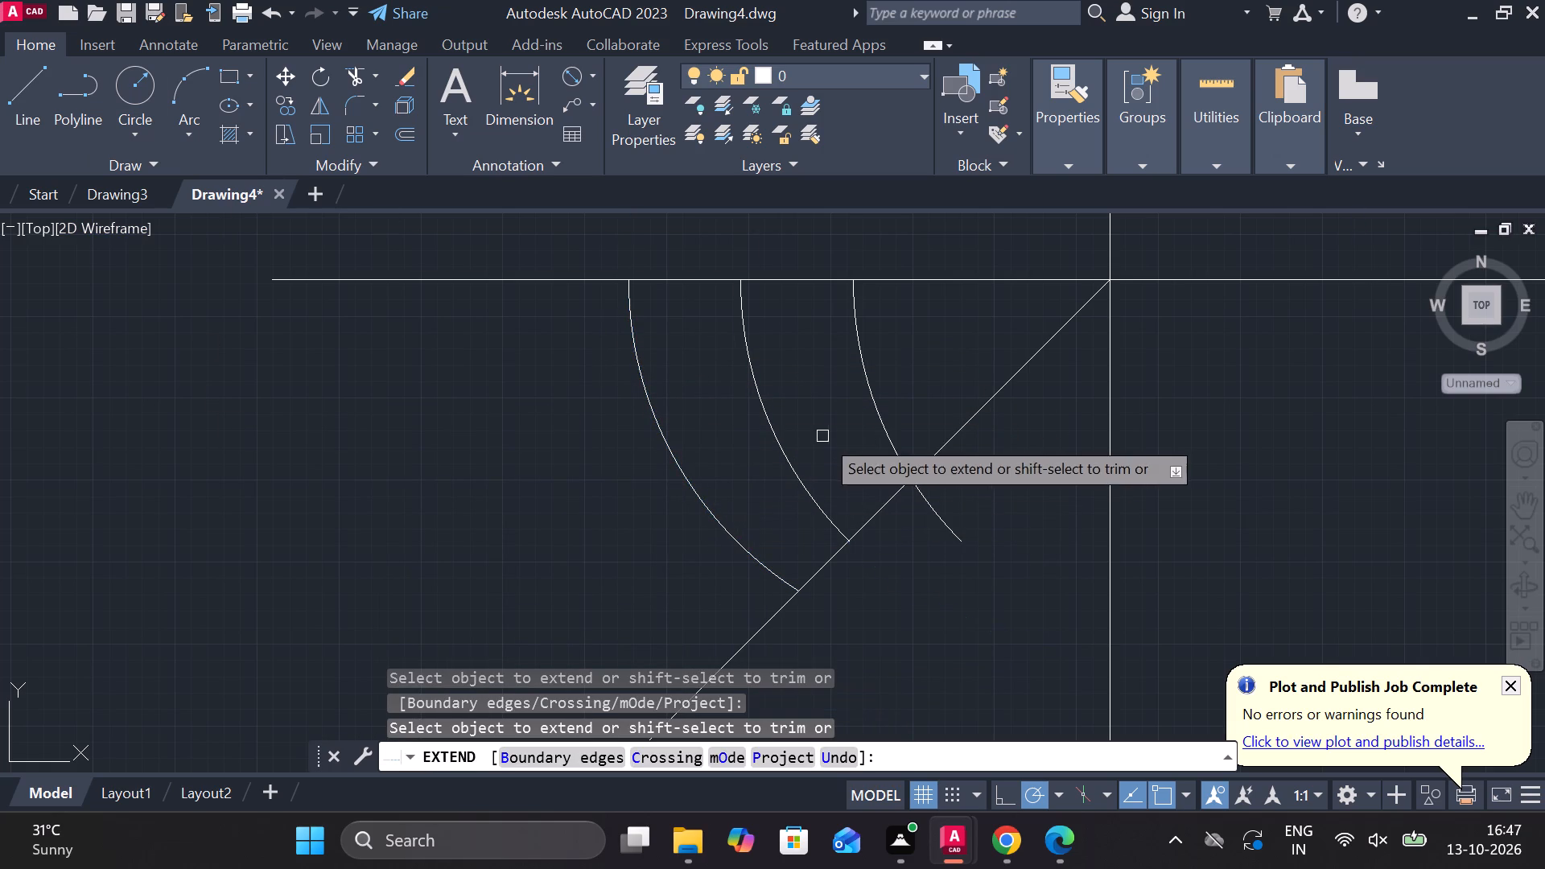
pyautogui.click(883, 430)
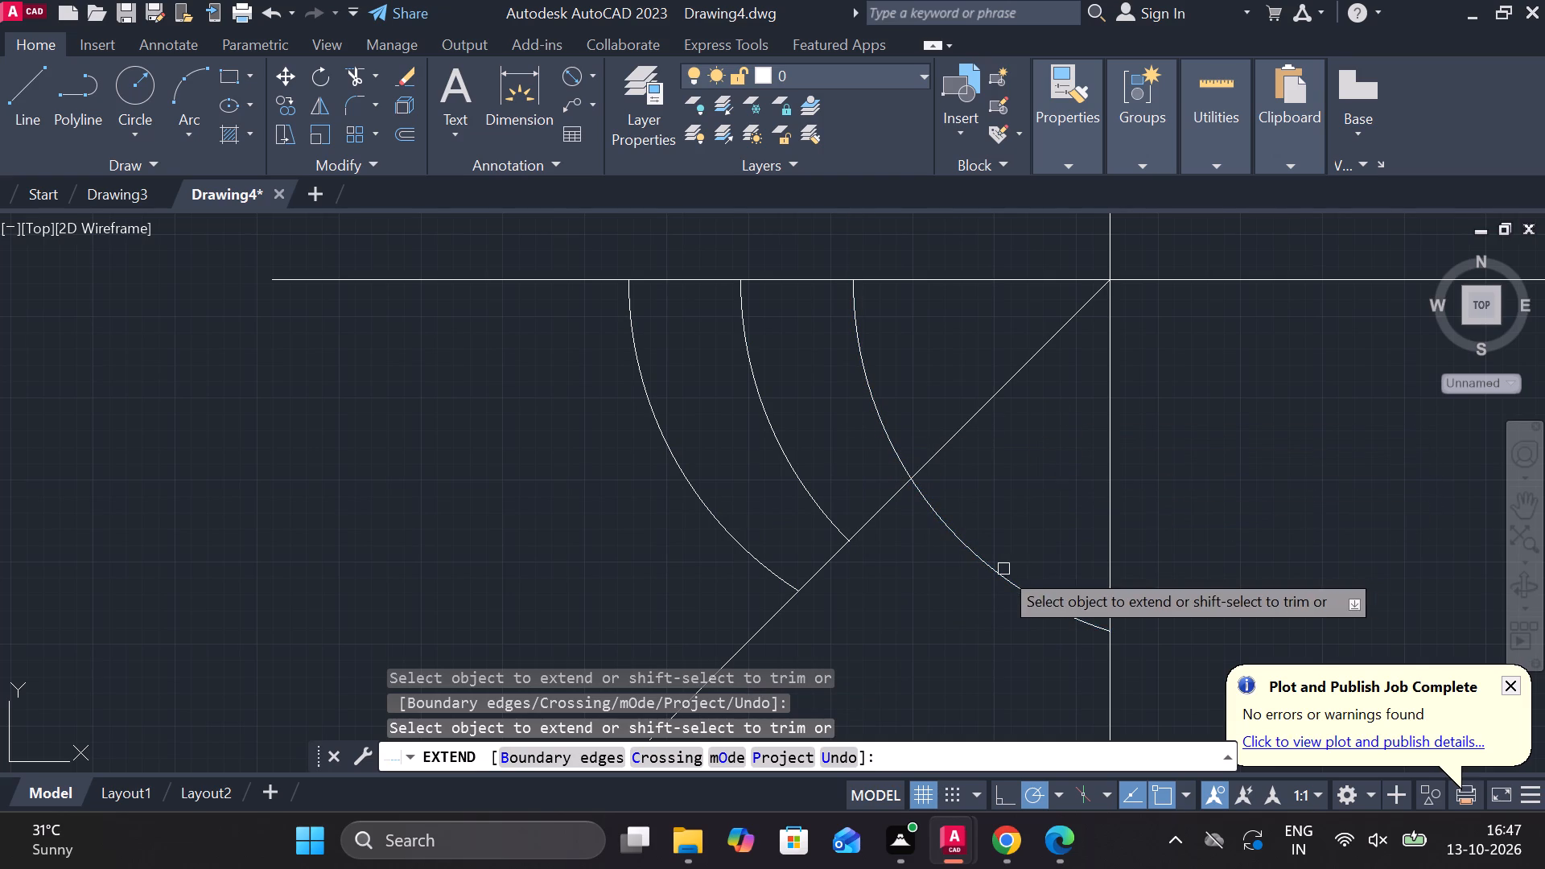
# Trim the inner arc beyond the angled line, and remove both 68.5-unit arc copies, keeping only the original middle arc.
pyautogui.click(351, 72)
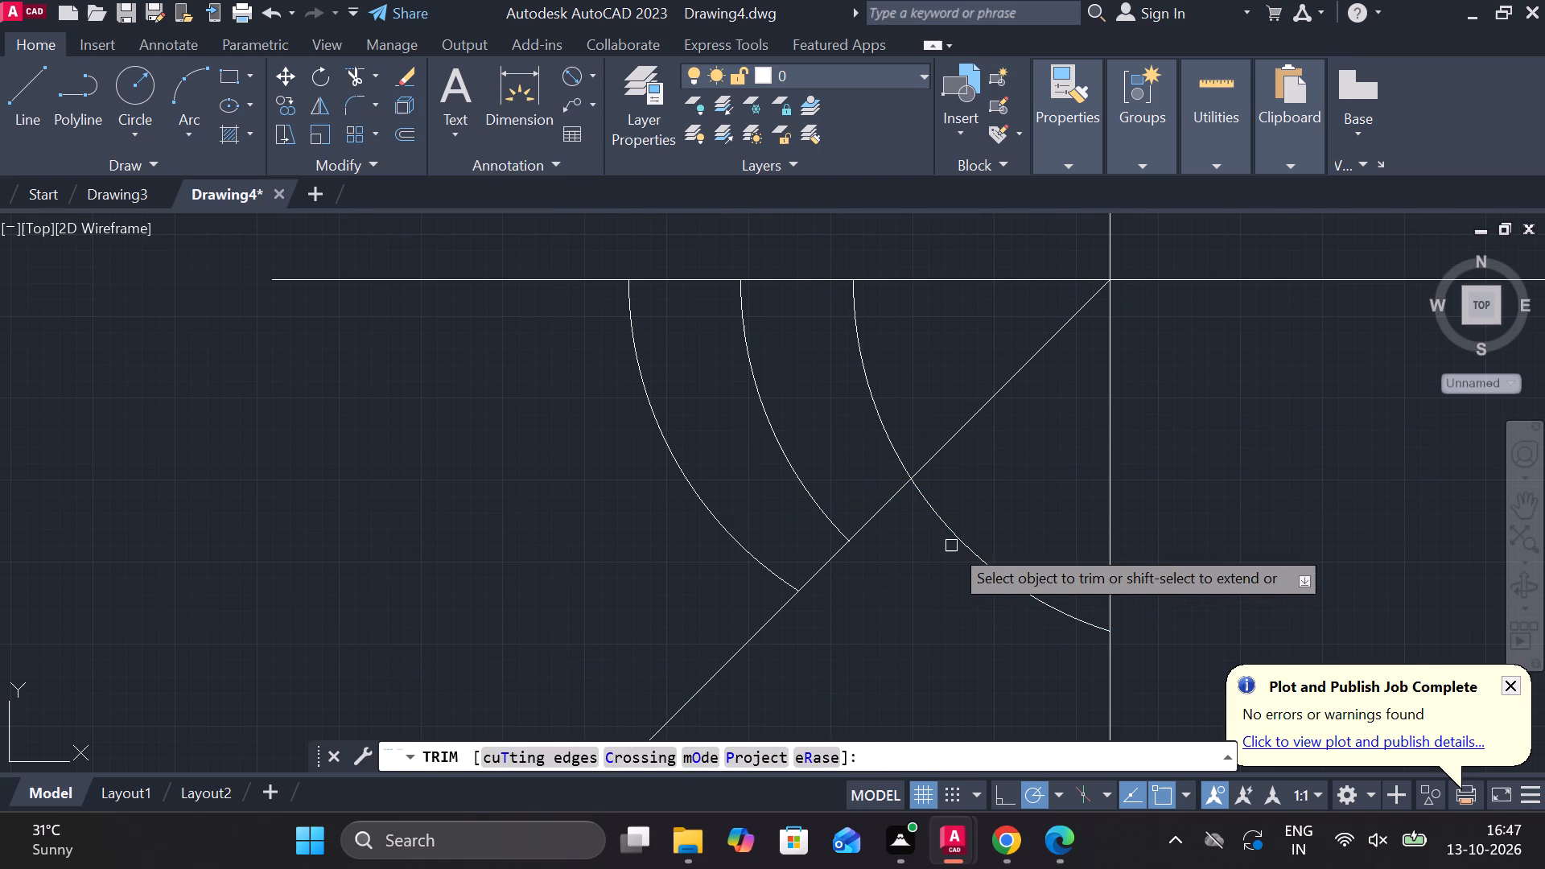
pyautogui.click(957, 539)
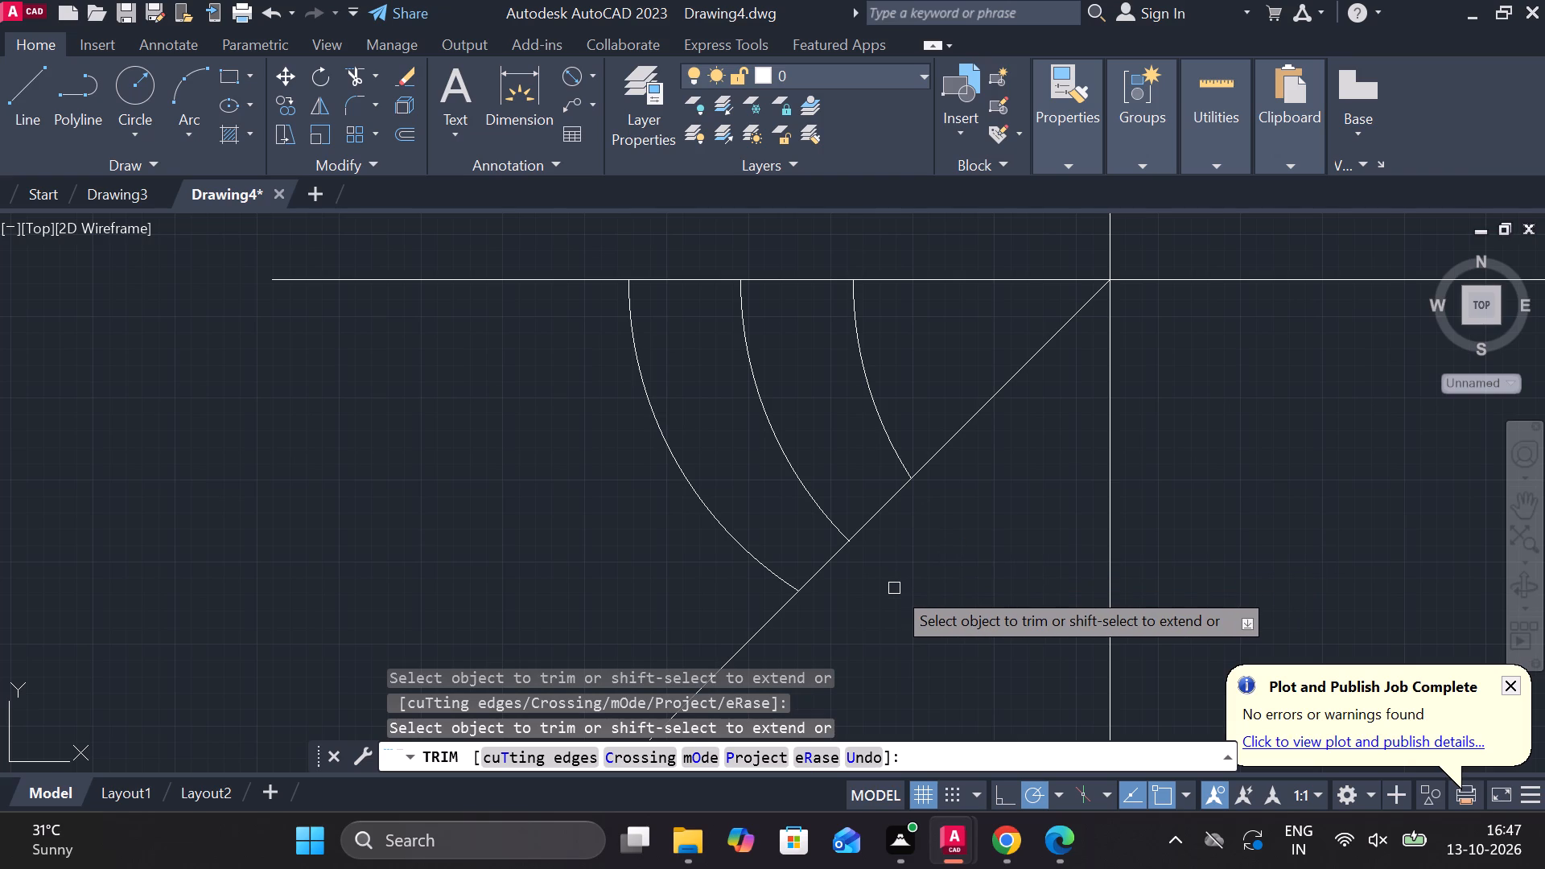
pyautogui.click(731, 530)
pyautogui.click(884, 437)
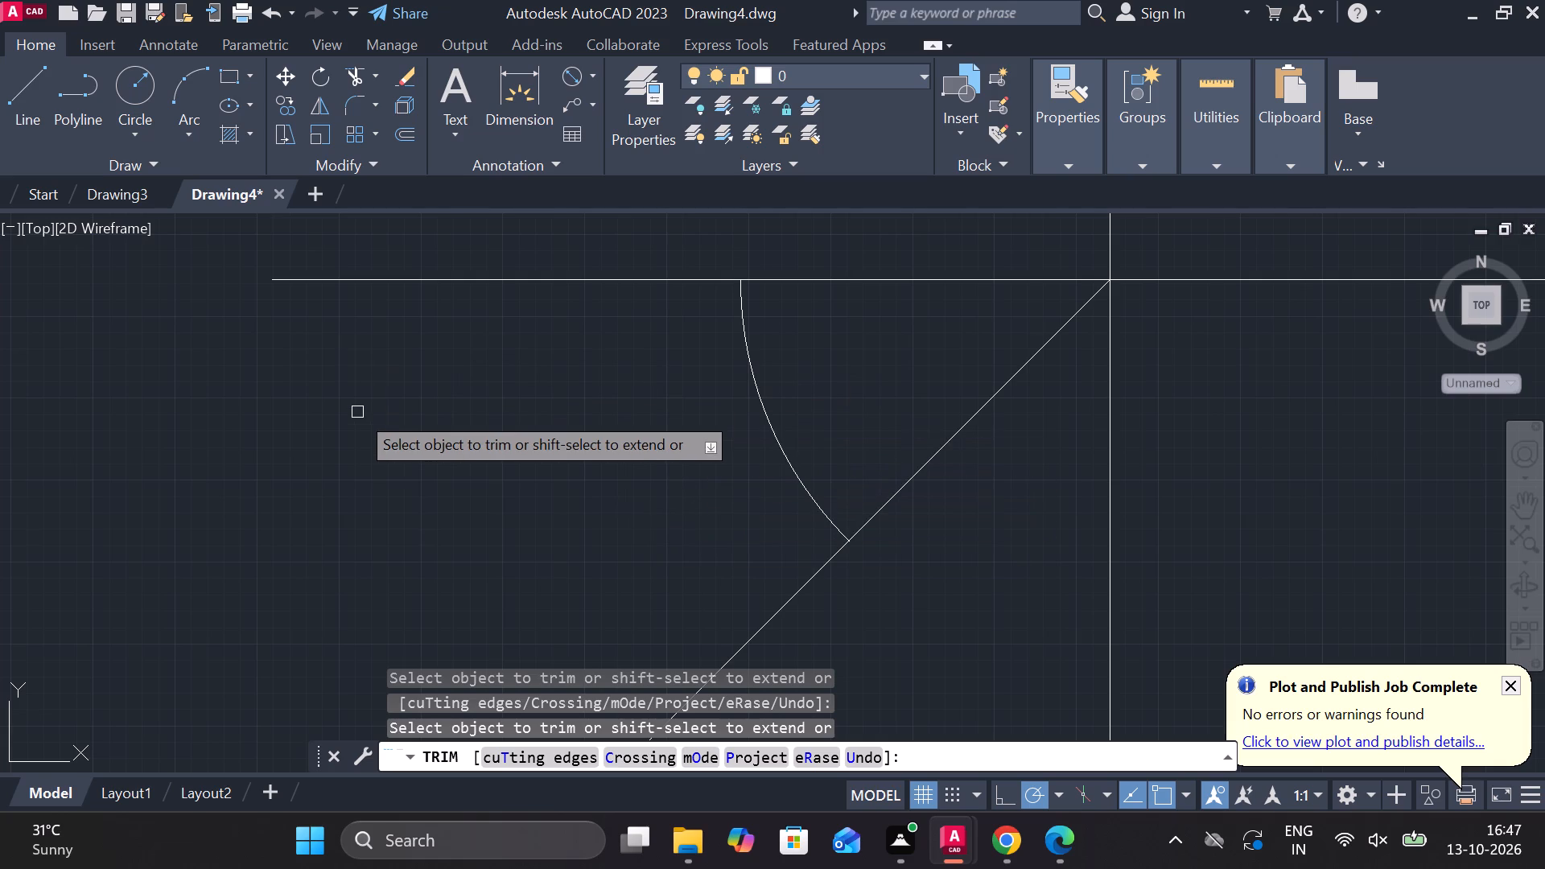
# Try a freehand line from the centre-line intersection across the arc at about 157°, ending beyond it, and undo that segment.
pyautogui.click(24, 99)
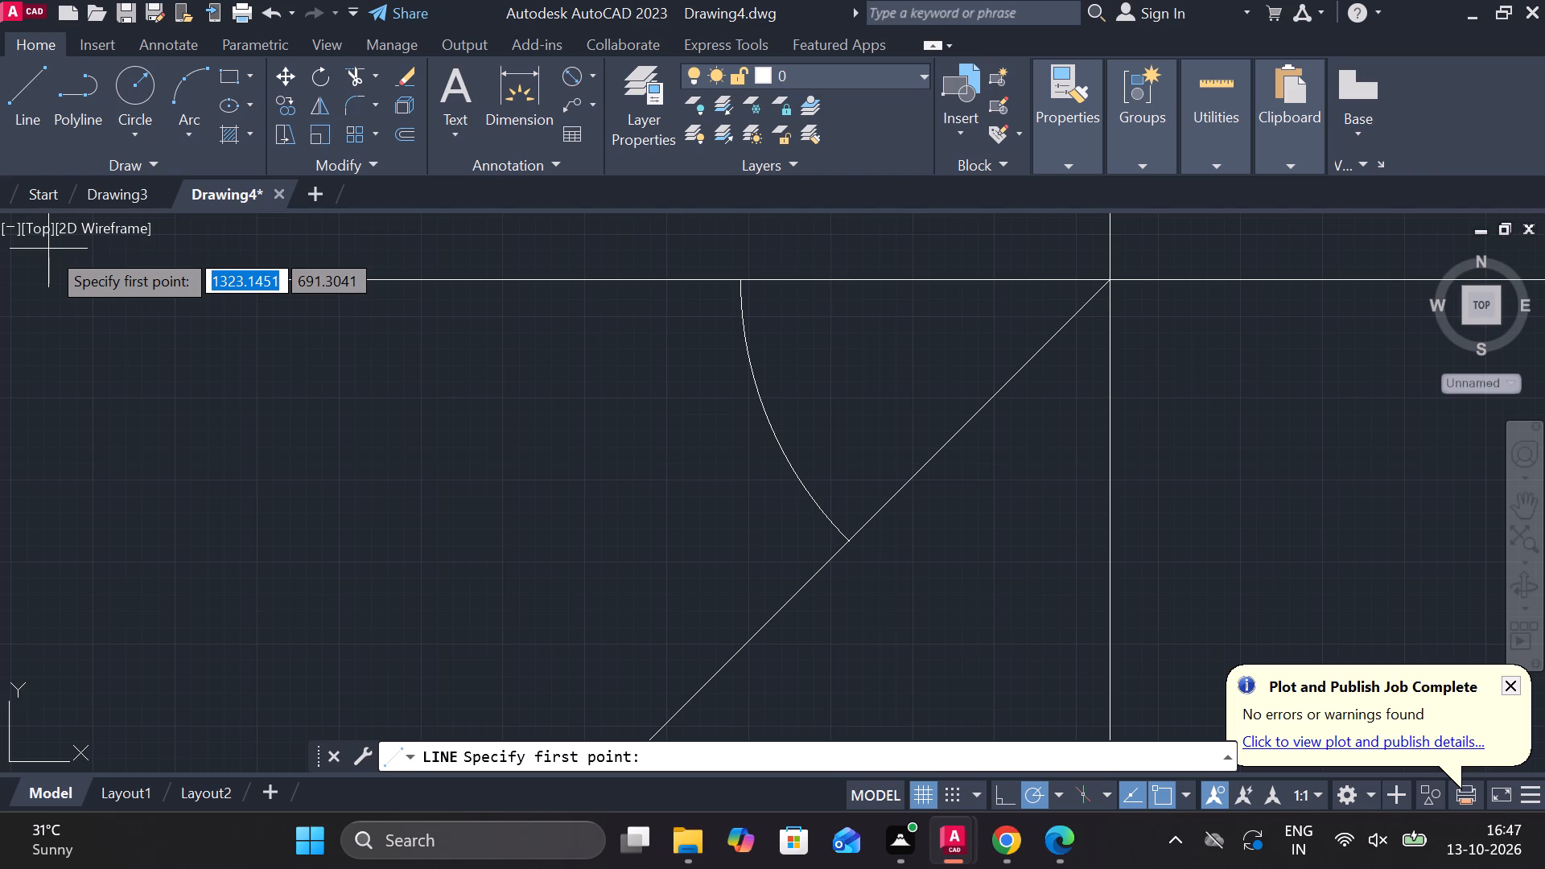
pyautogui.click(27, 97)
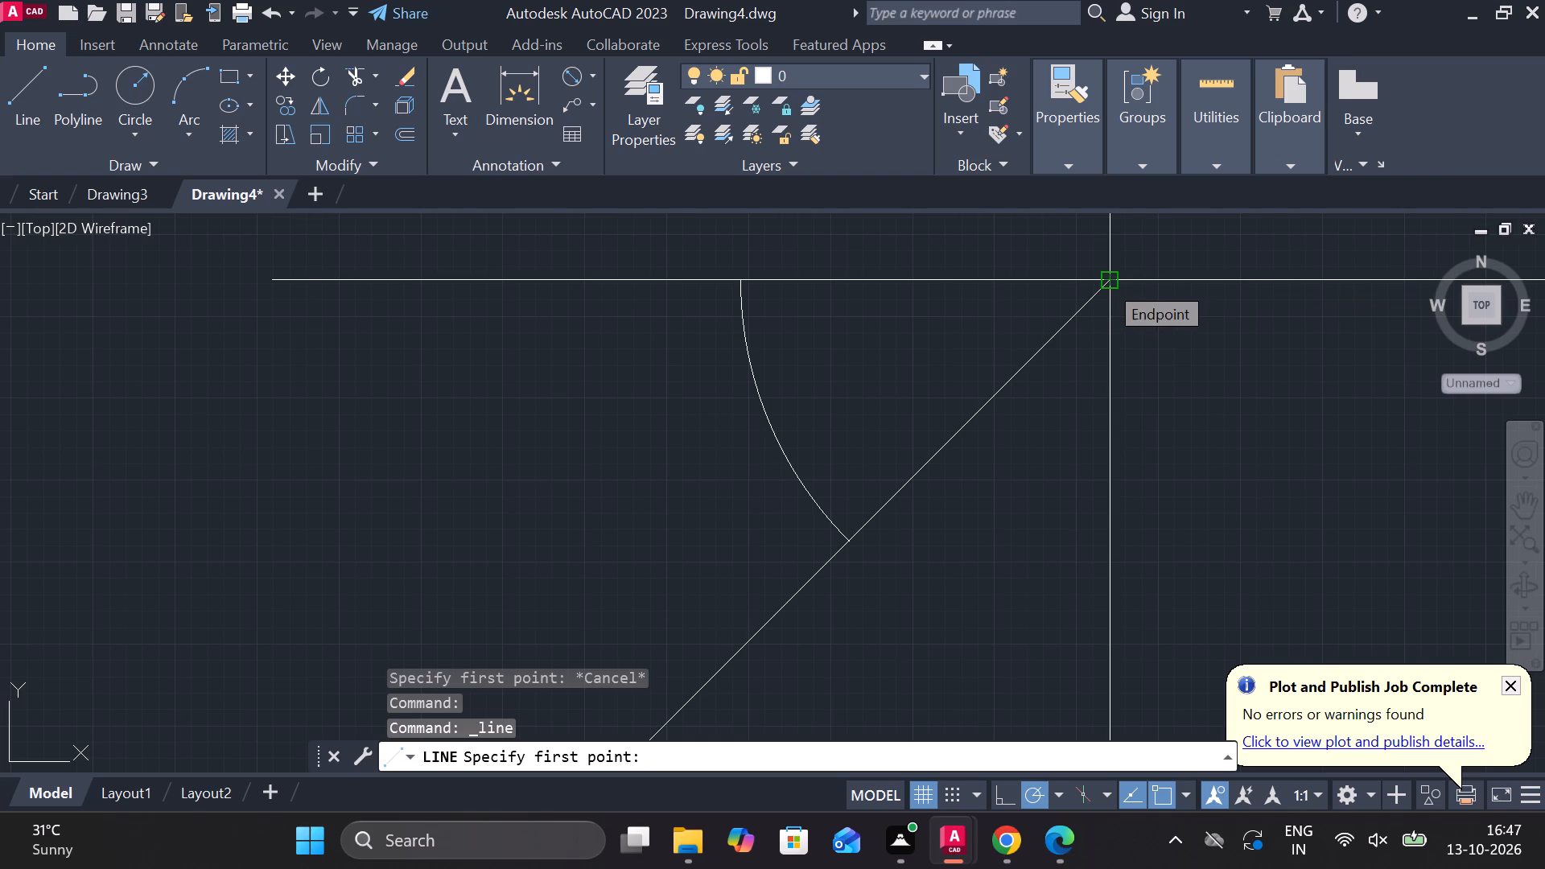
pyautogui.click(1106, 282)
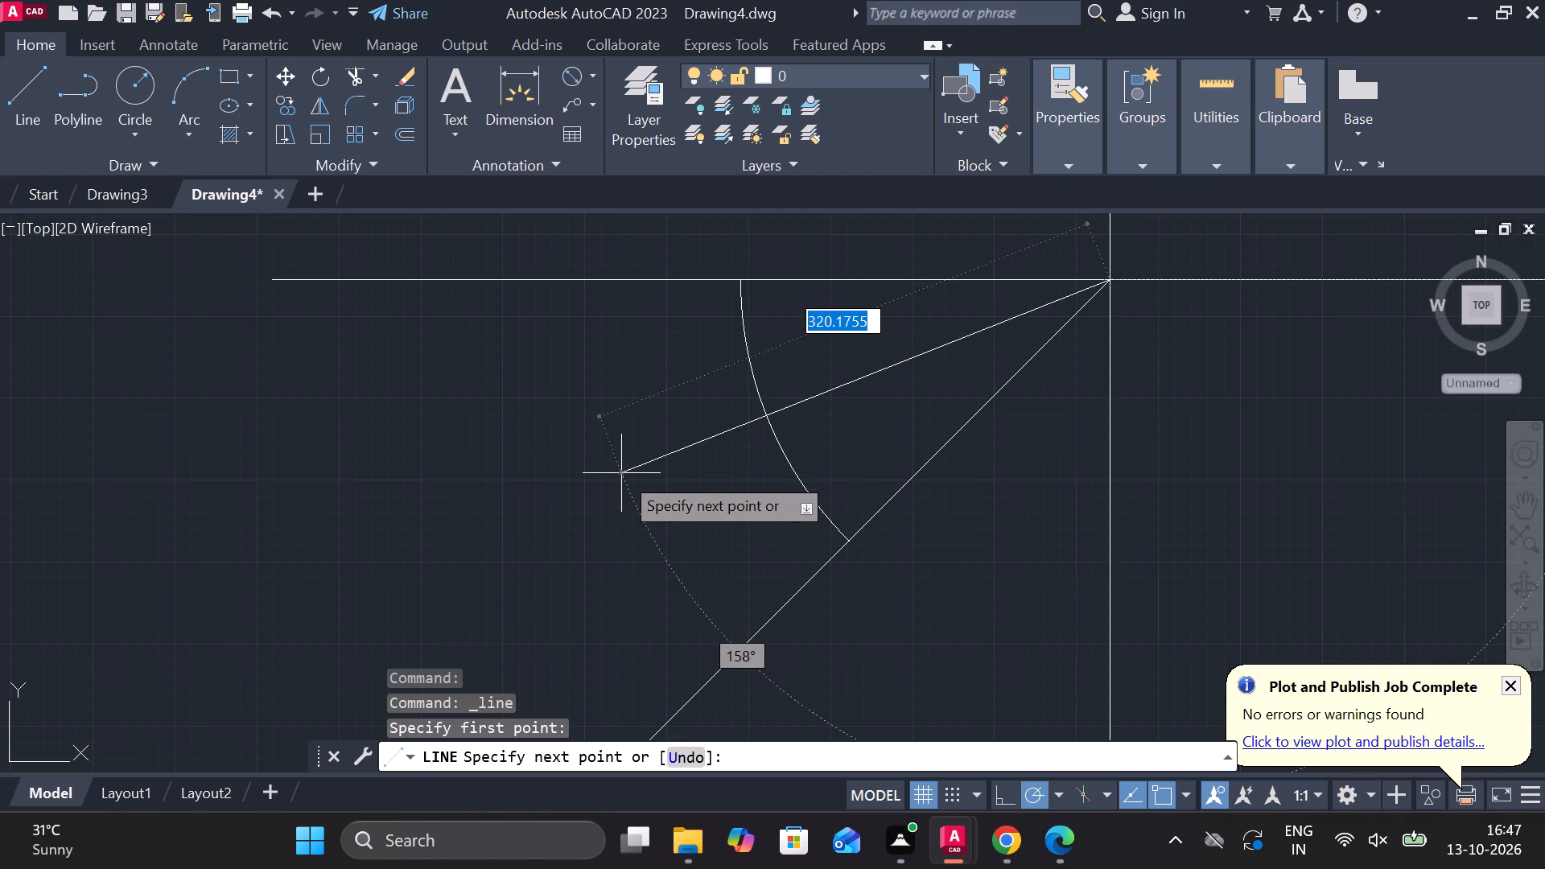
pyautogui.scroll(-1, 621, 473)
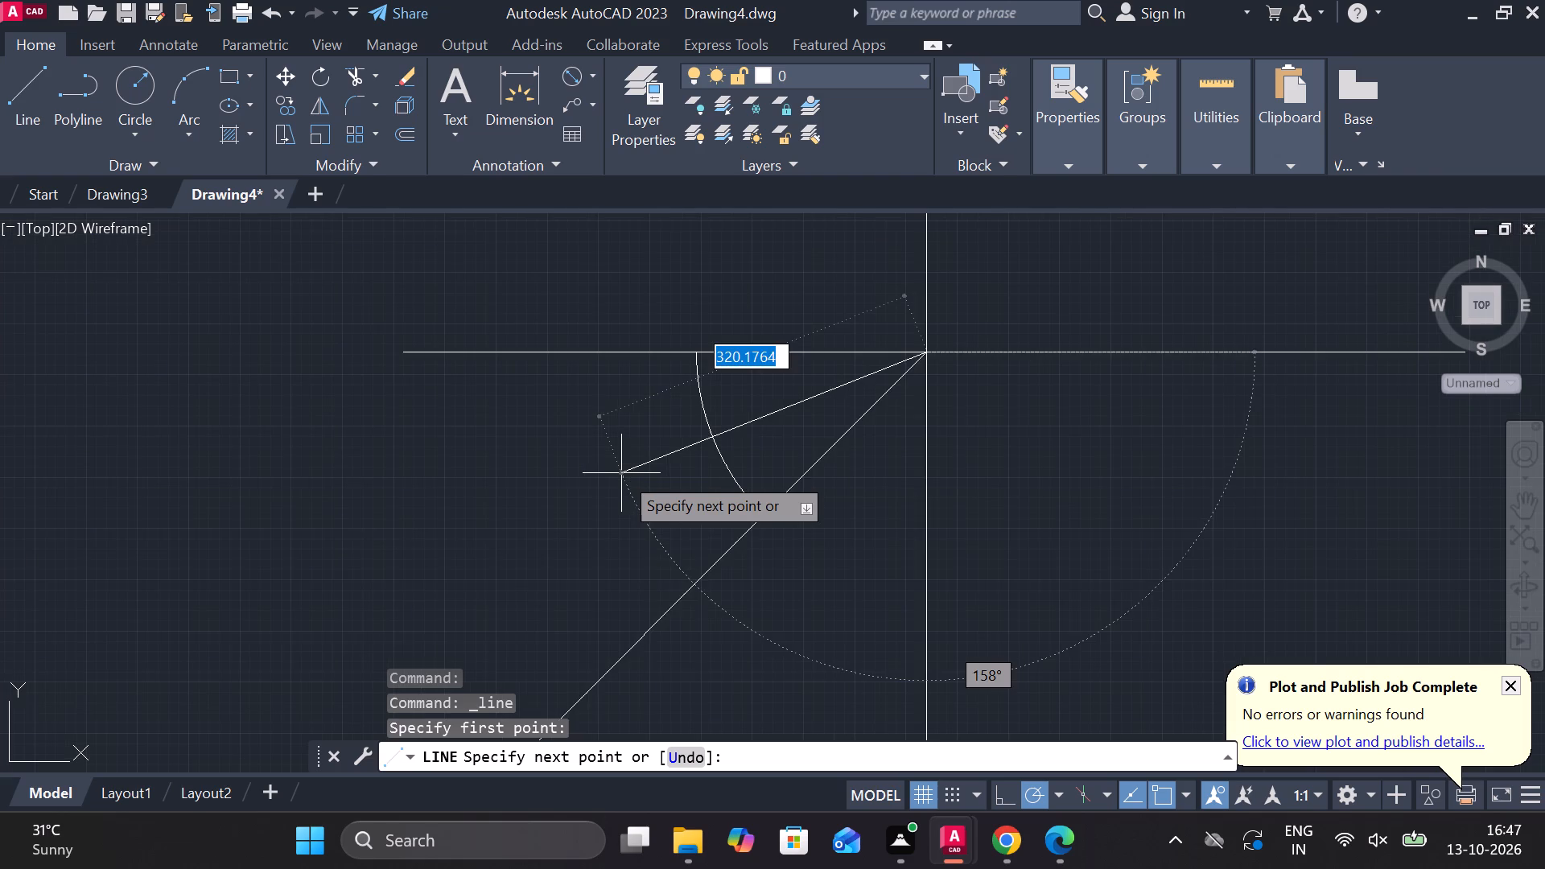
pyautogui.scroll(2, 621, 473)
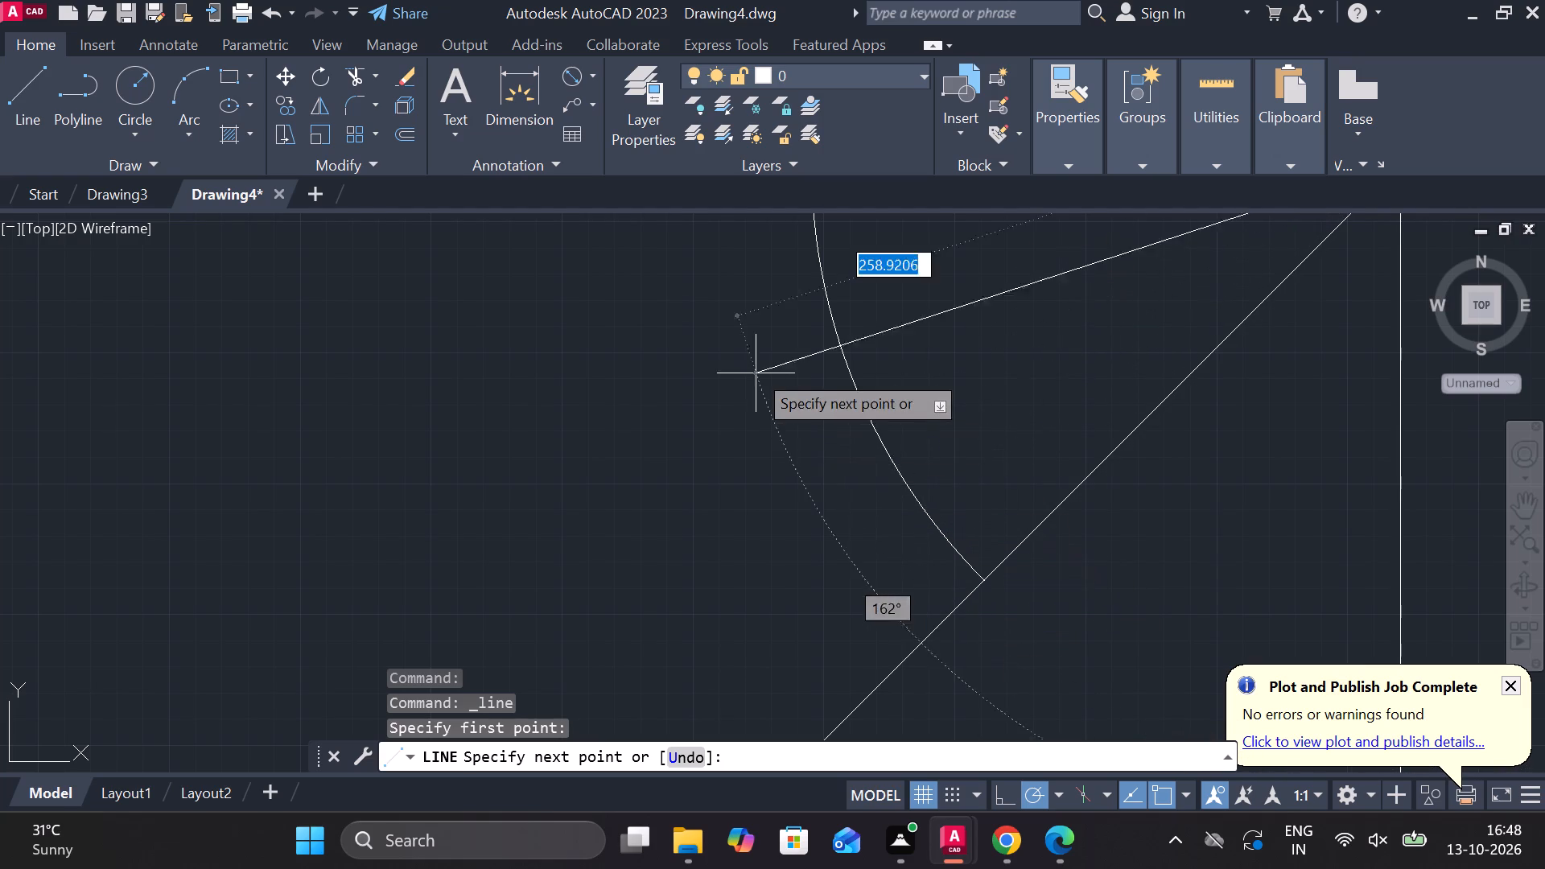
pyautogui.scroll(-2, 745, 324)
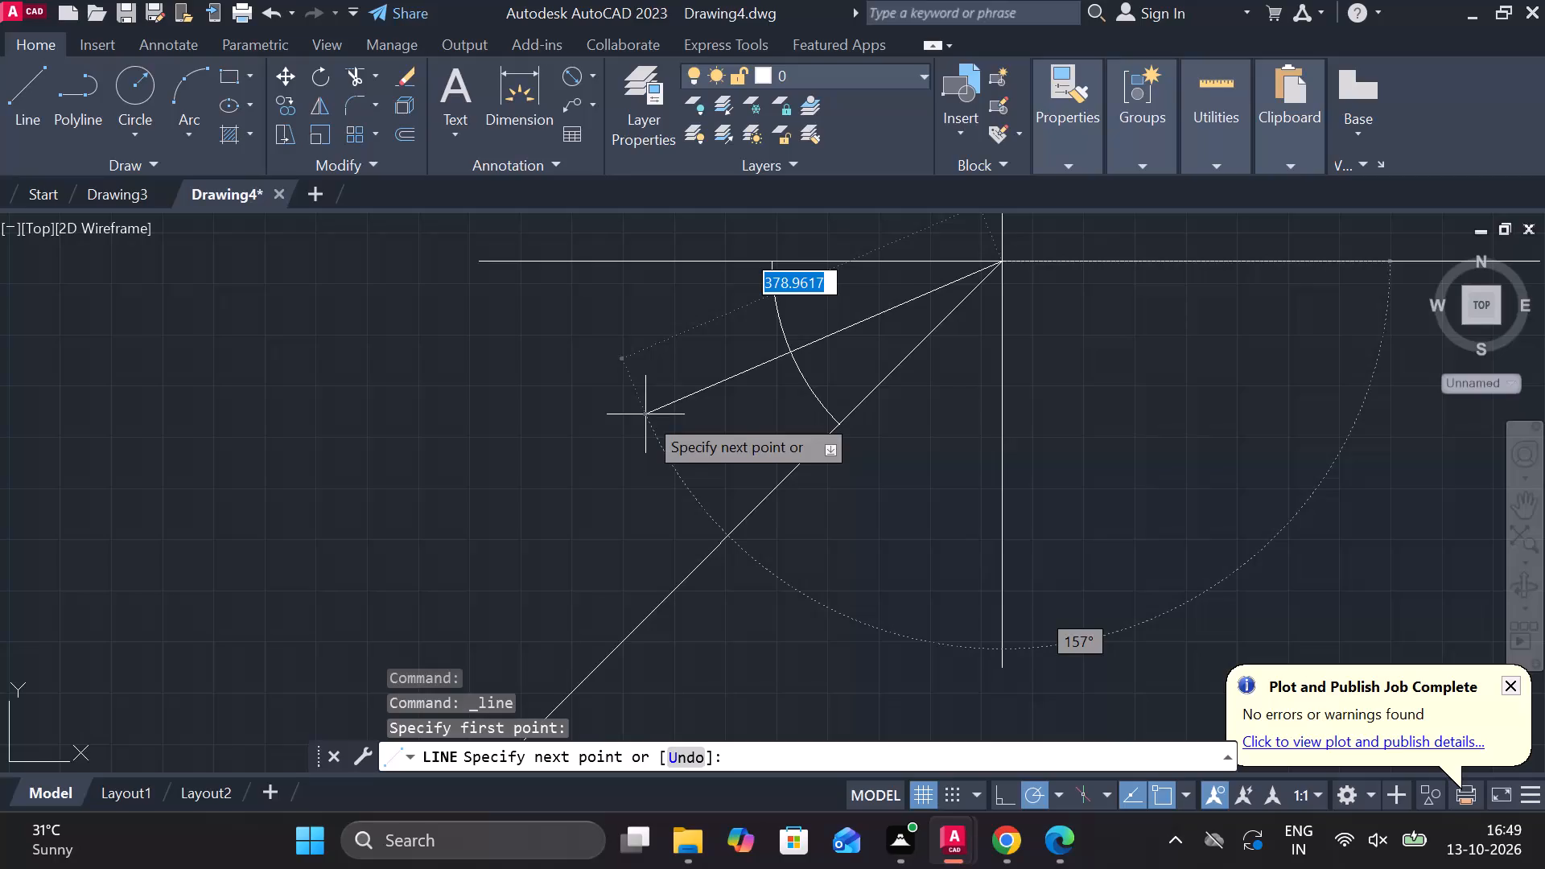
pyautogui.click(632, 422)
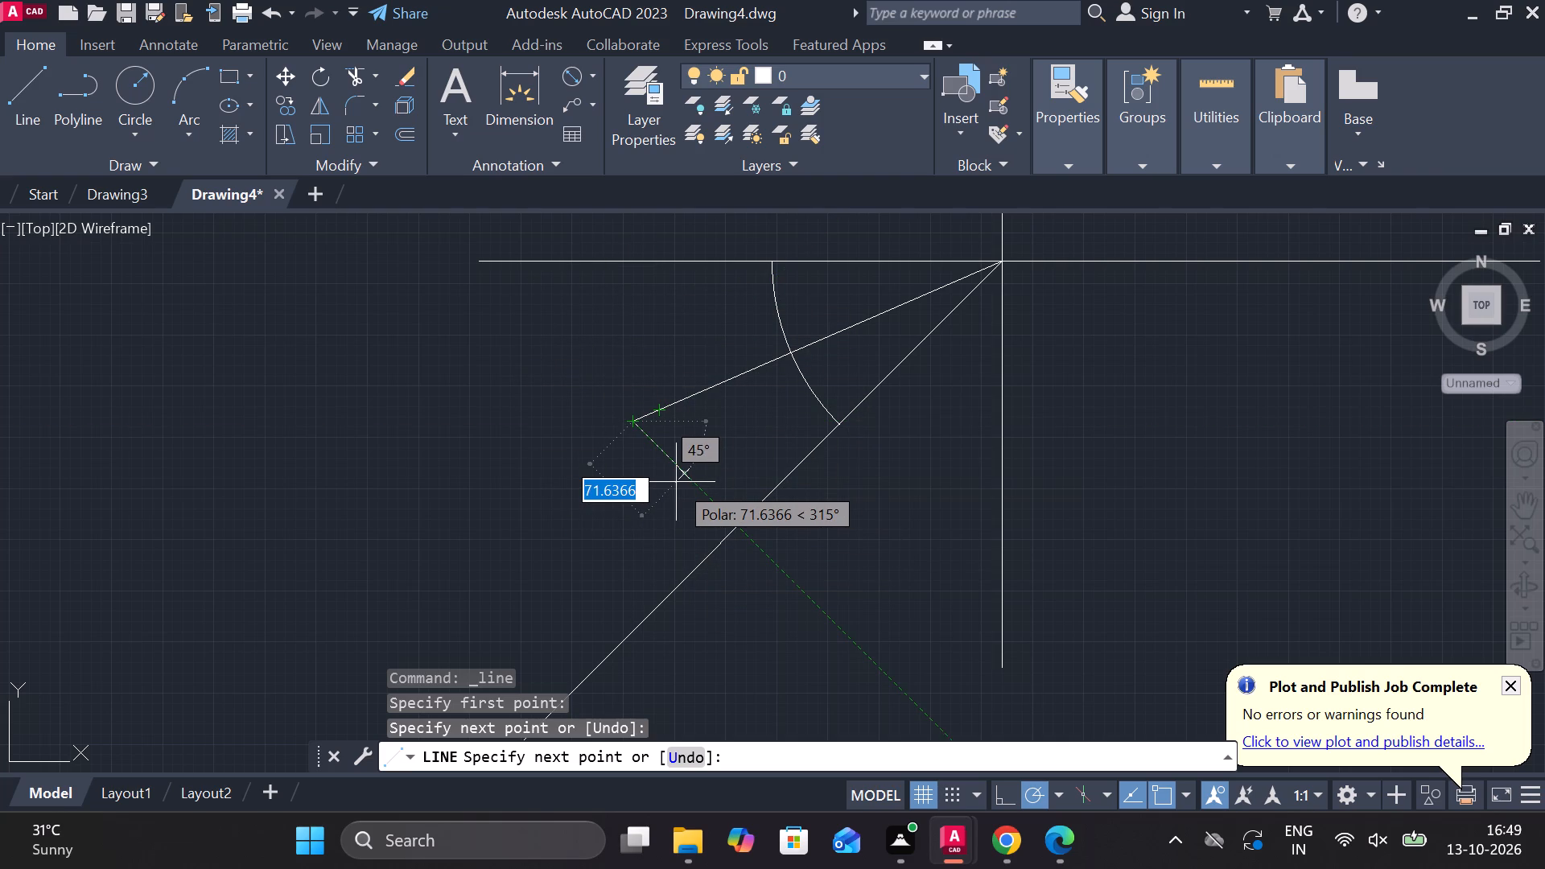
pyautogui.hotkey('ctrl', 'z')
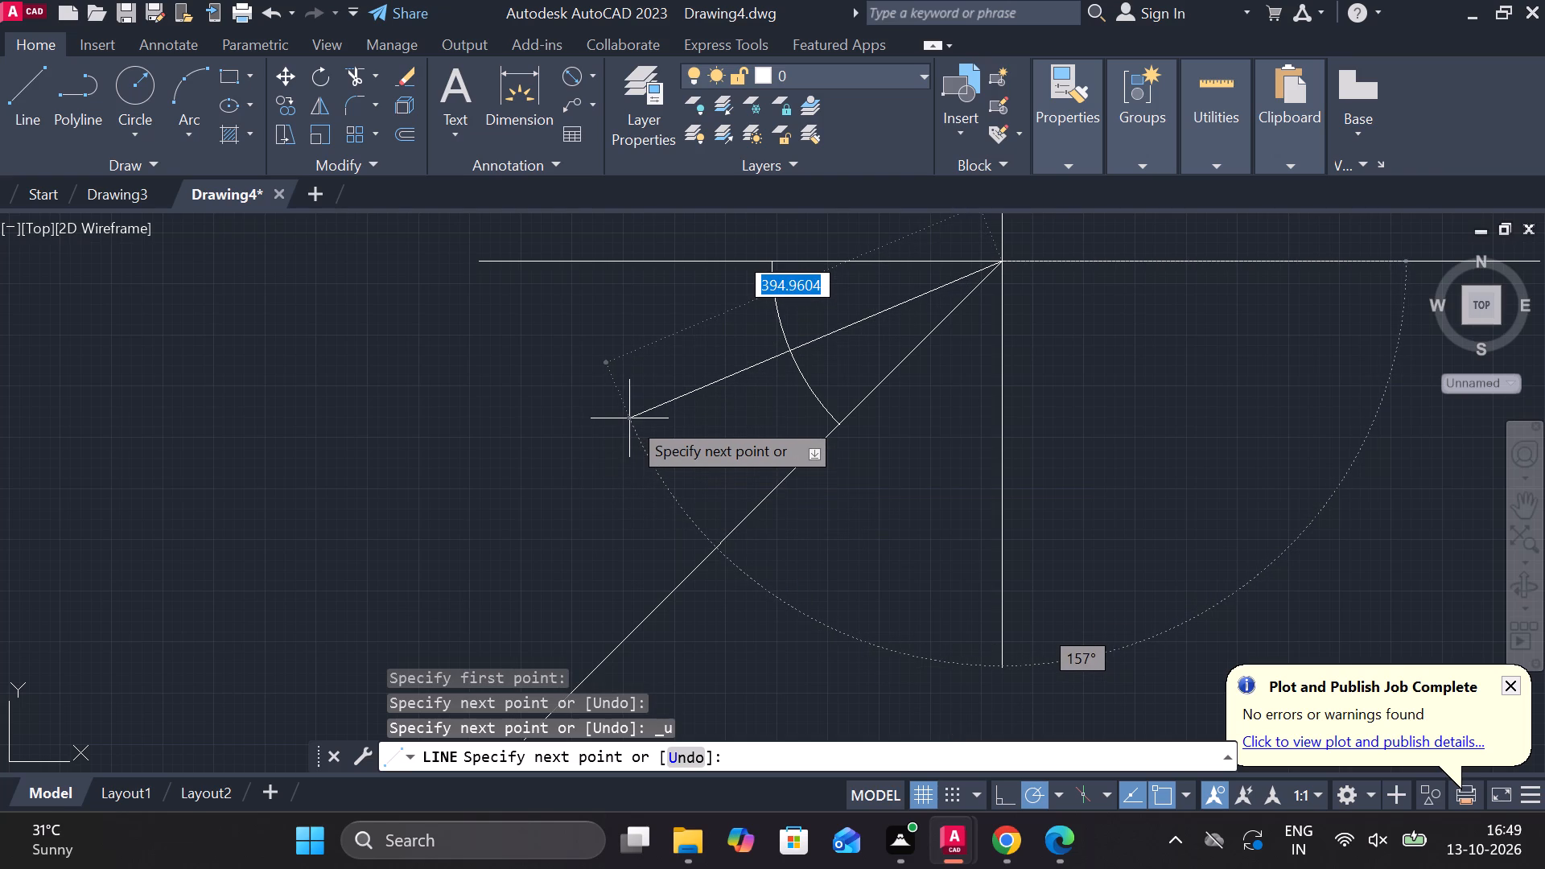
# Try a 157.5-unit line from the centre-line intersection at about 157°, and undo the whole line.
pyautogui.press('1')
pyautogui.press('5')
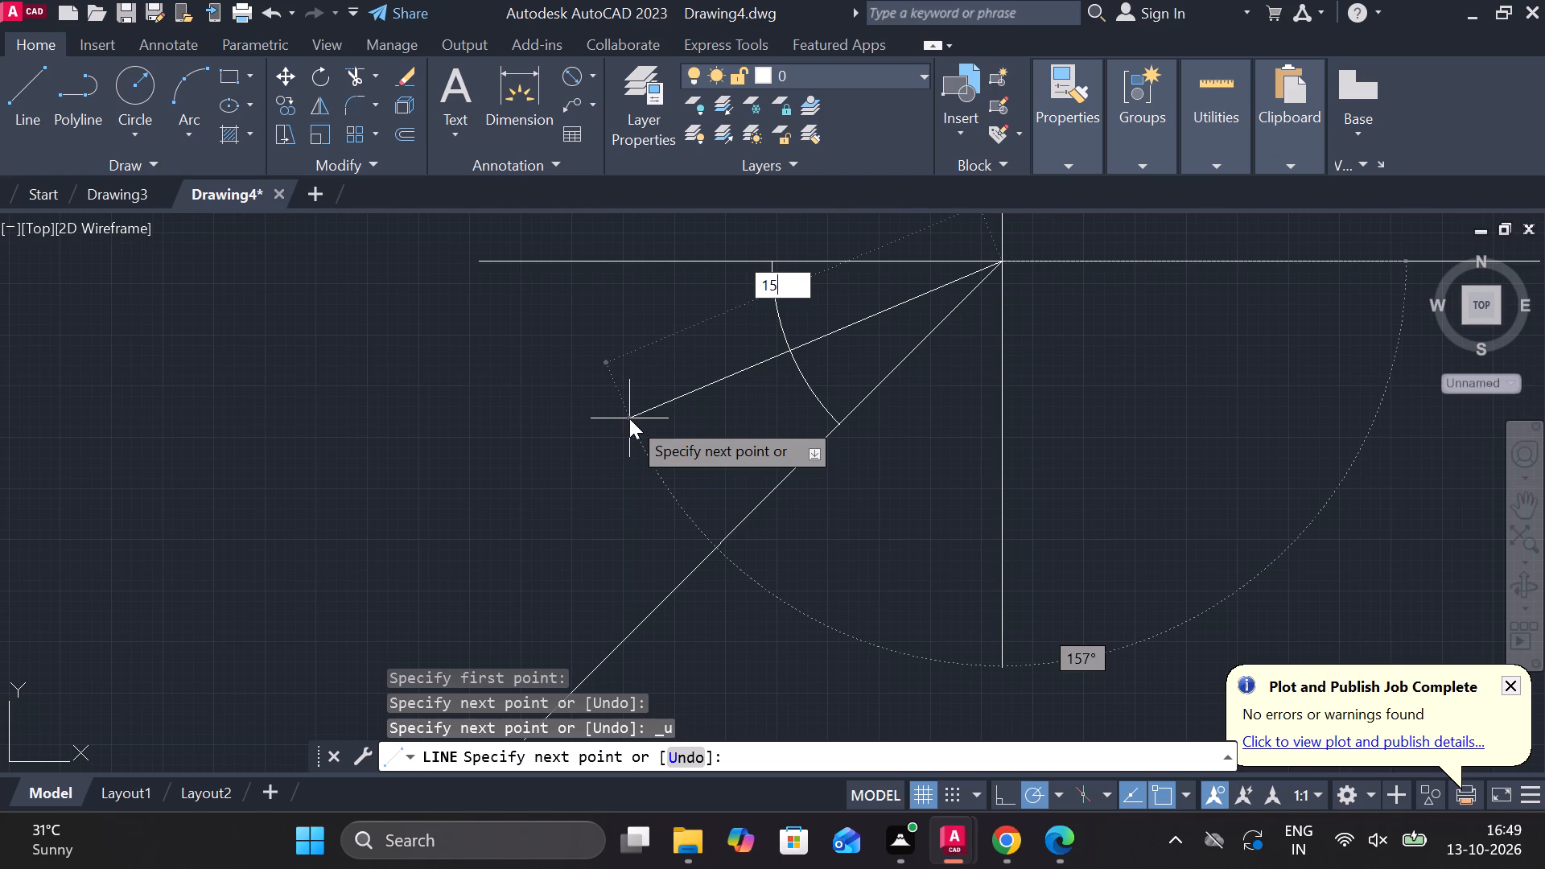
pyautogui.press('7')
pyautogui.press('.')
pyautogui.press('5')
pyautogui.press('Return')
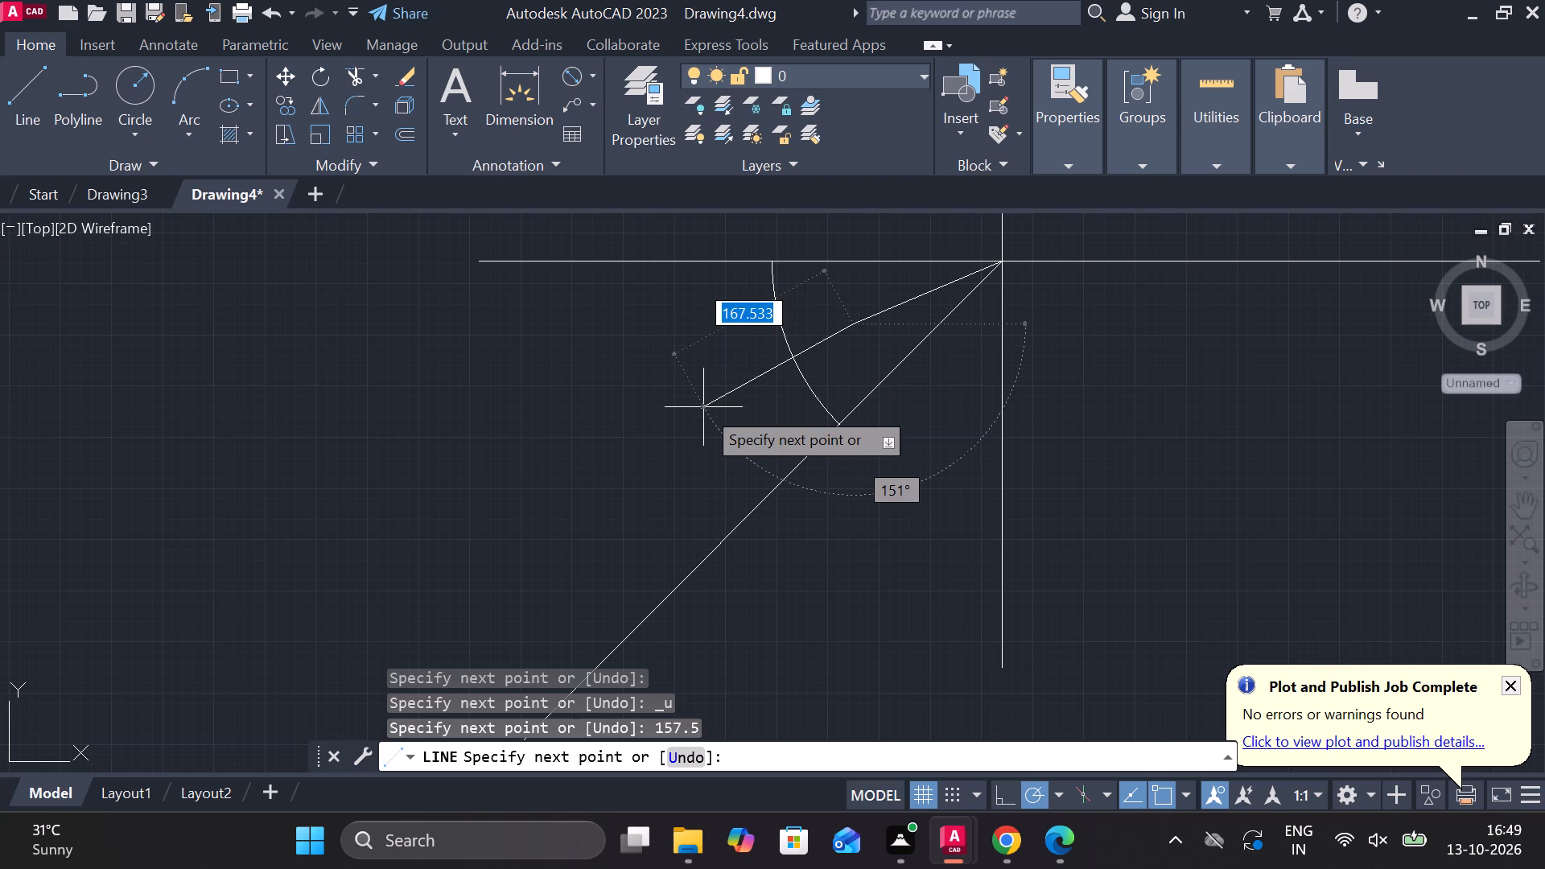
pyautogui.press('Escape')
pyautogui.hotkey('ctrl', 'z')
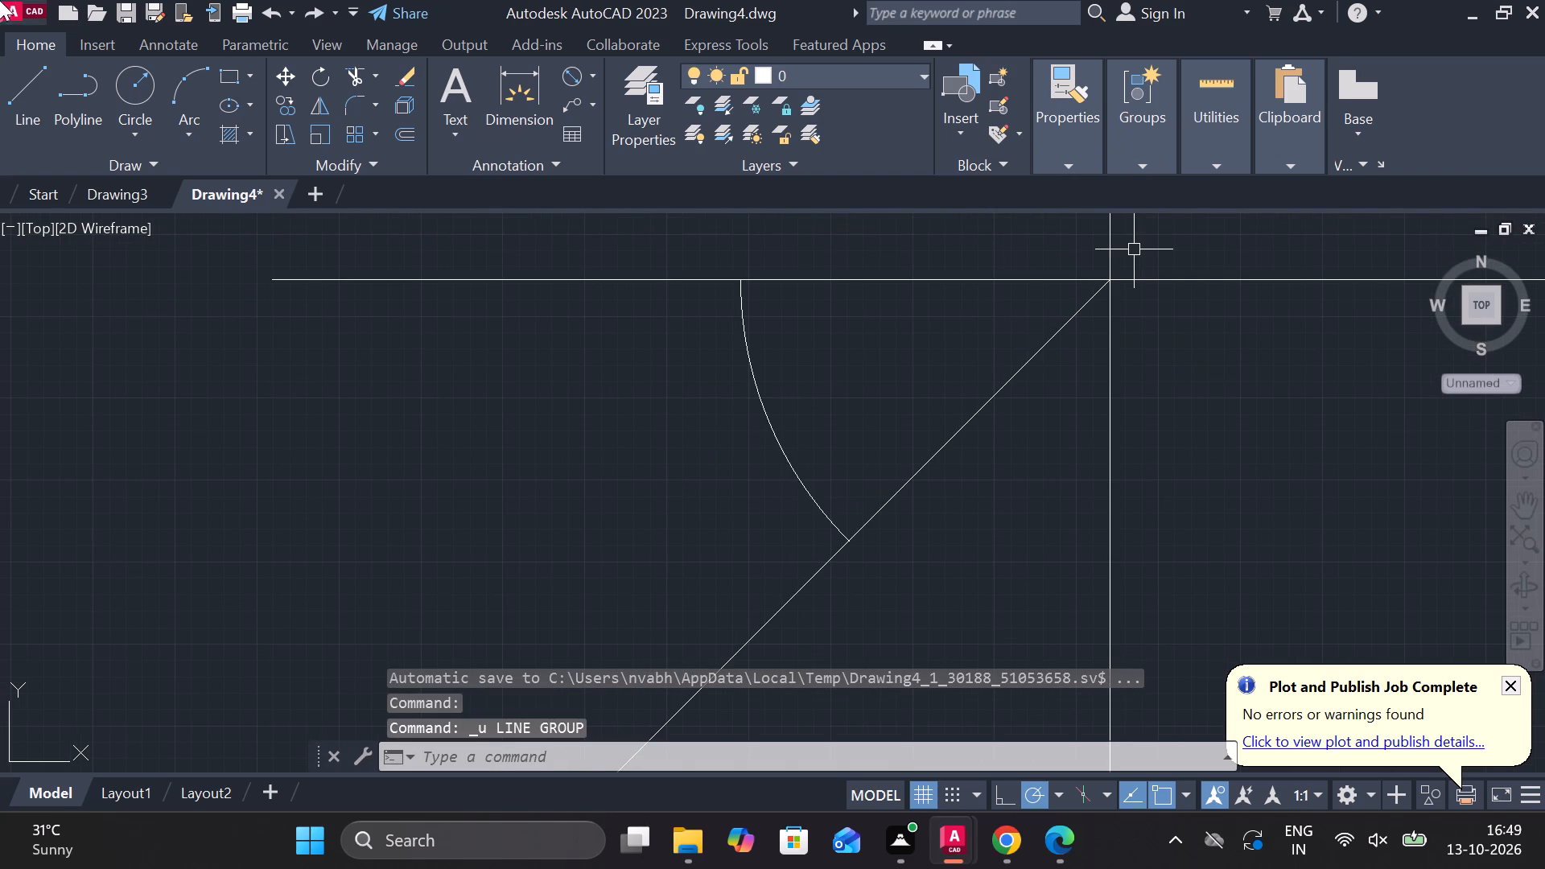
# Draw a 200-unit line from the centre-line intersection toward the arc at about 157°, between the horizontal and angled lines.
pyautogui.click(37, 89)
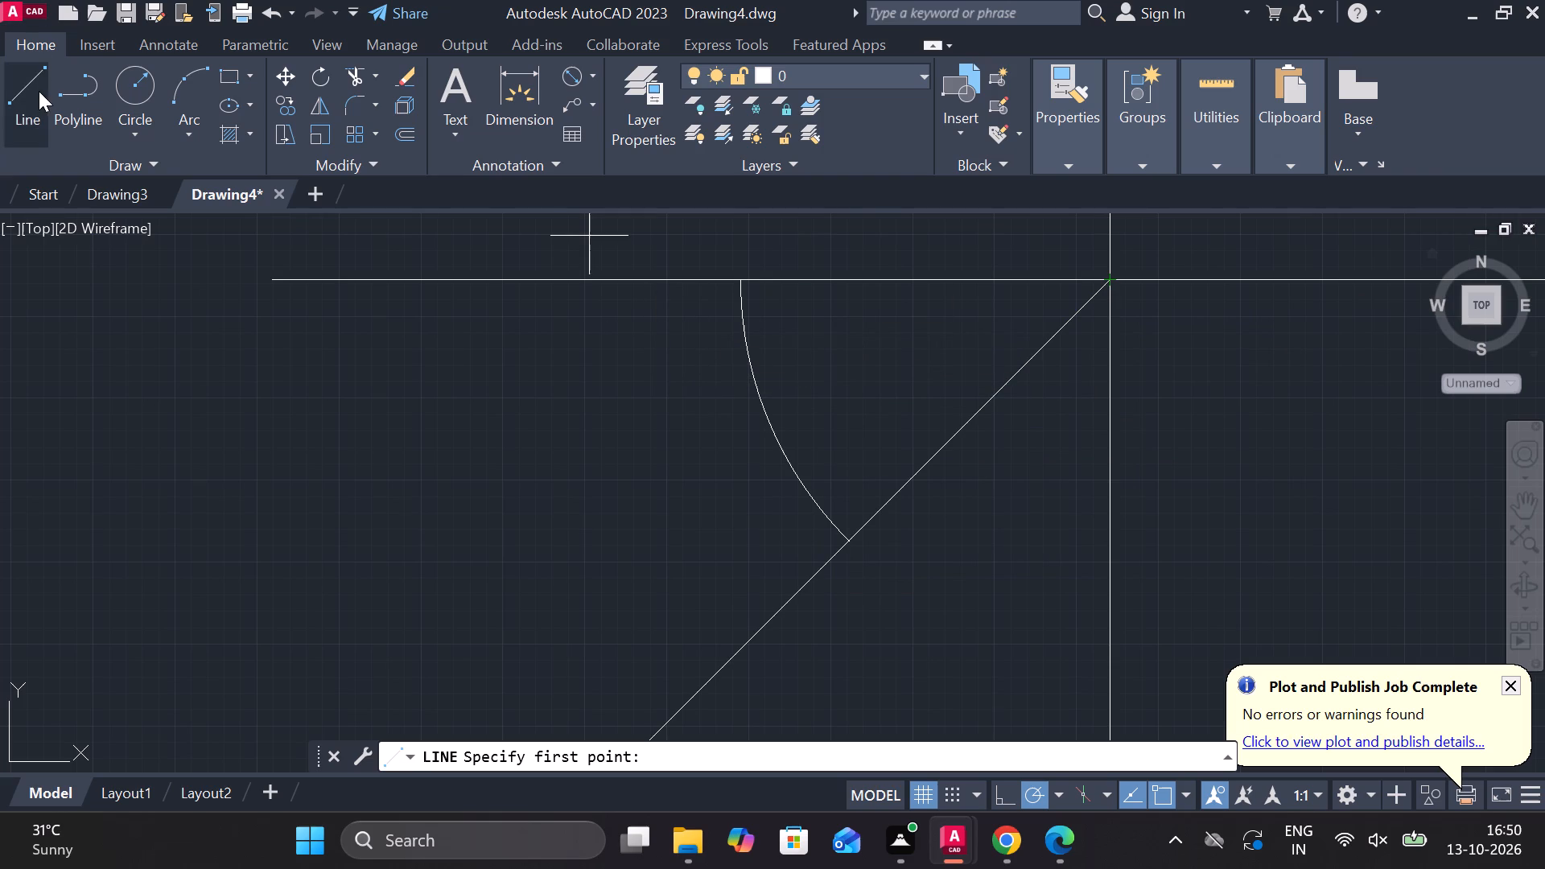
pyautogui.press('Escape')
pyautogui.click(6, 103)
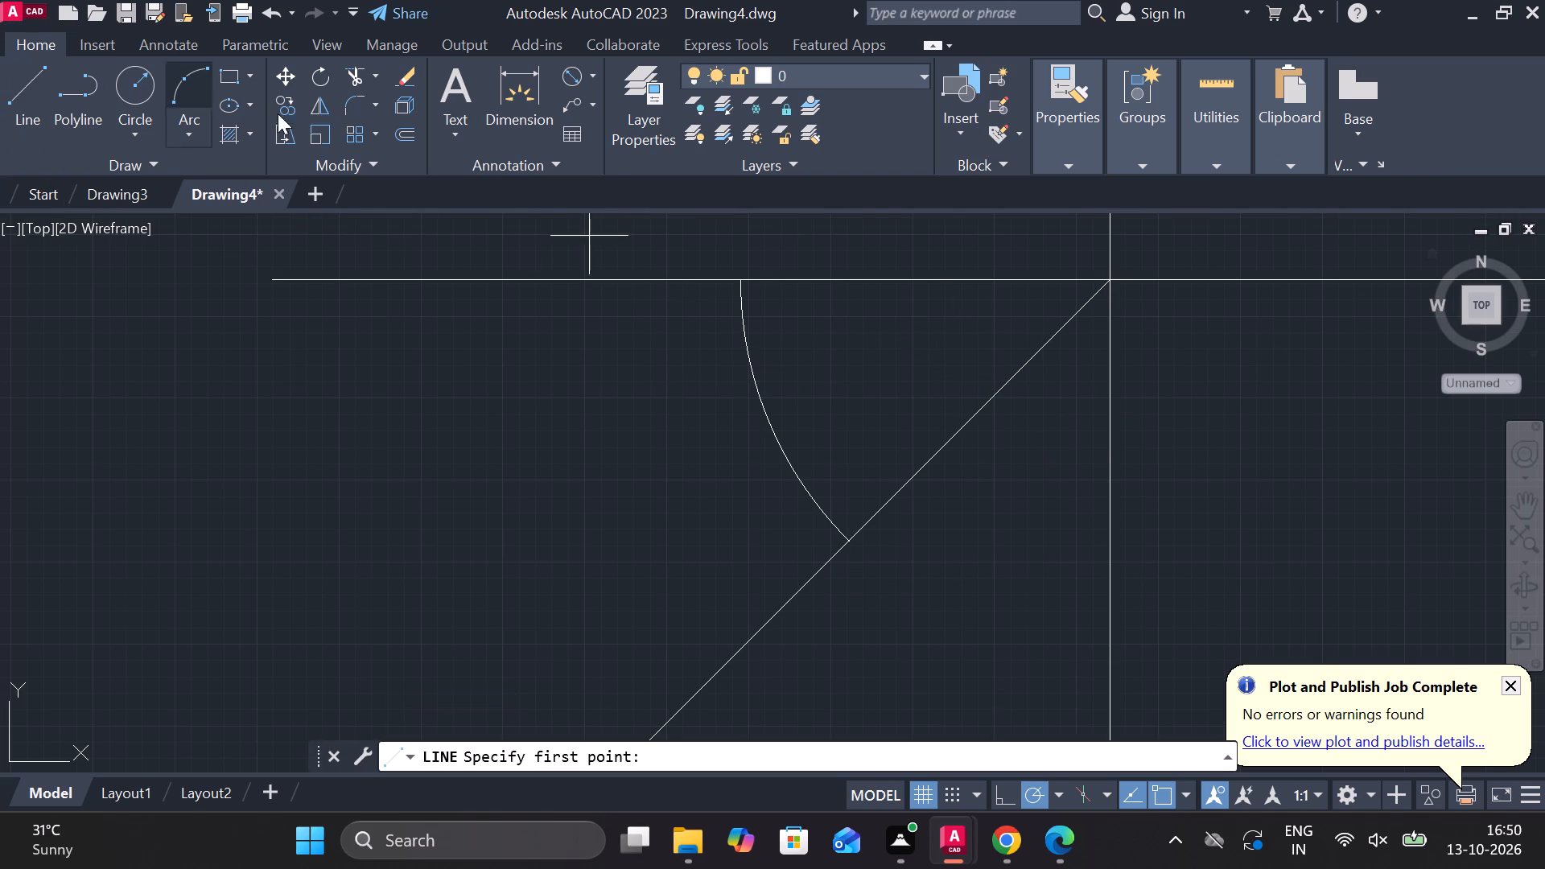
pyautogui.scroll(3, 989, 257)
pyautogui.scroll(-2, 1230, 373)
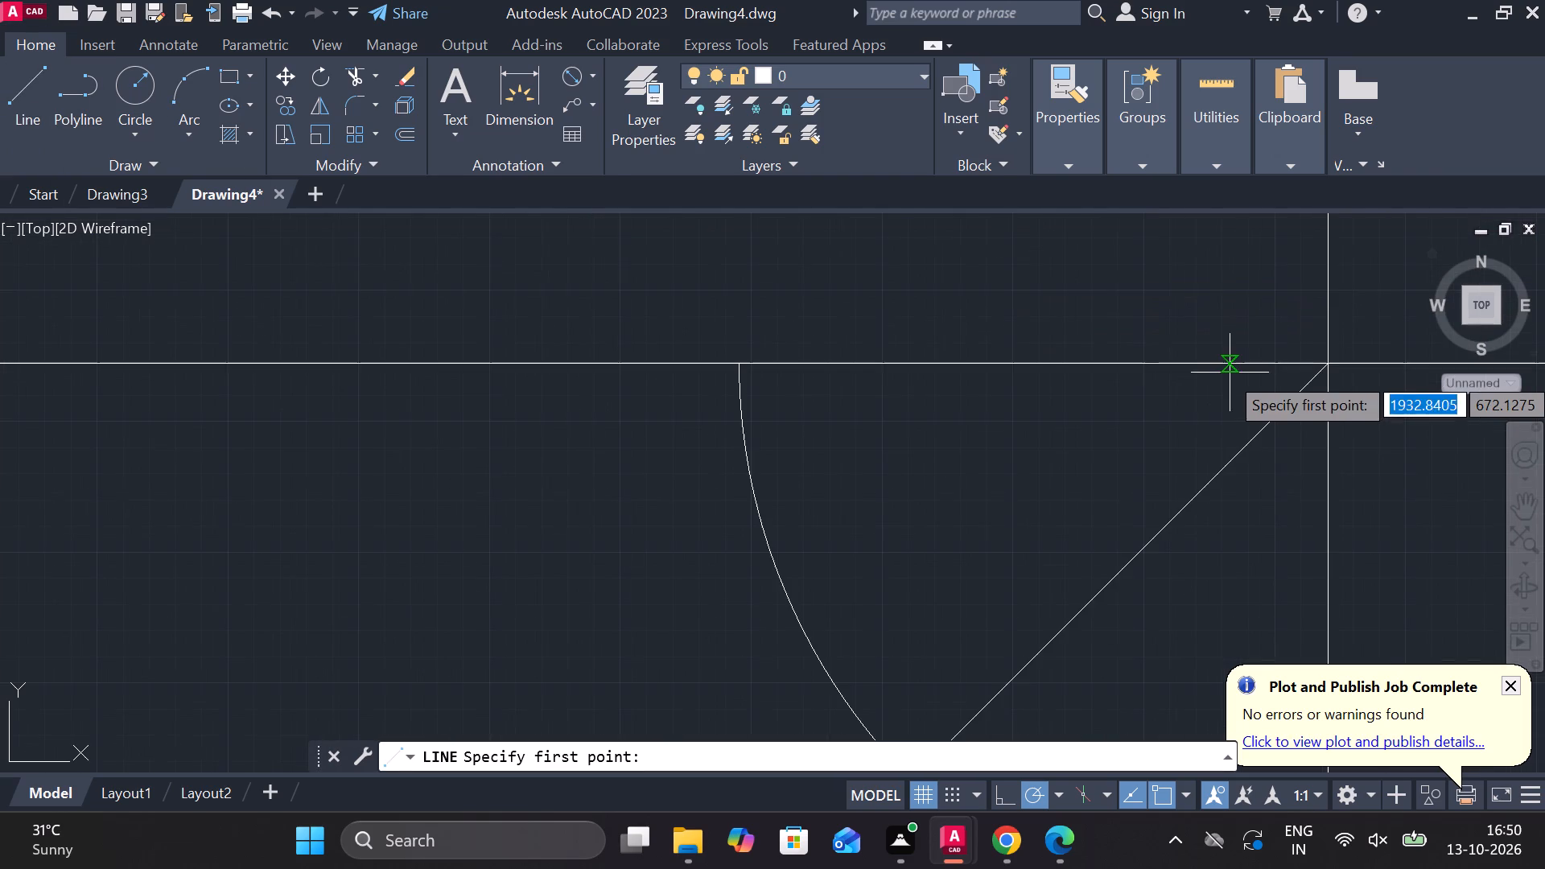
pyautogui.click(1328, 364)
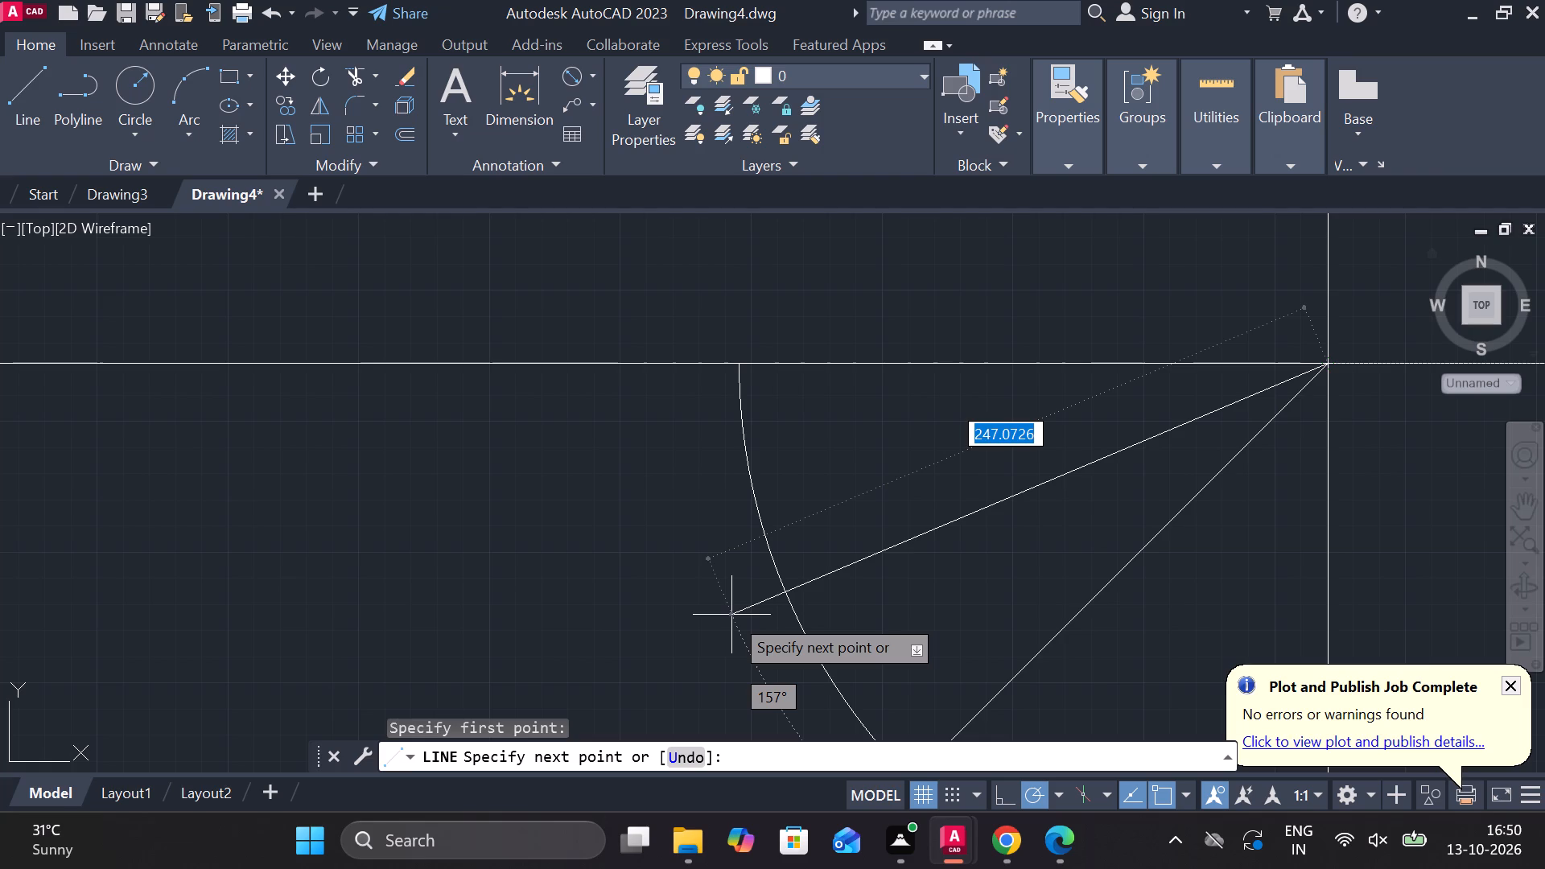
pyautogui.press(',')
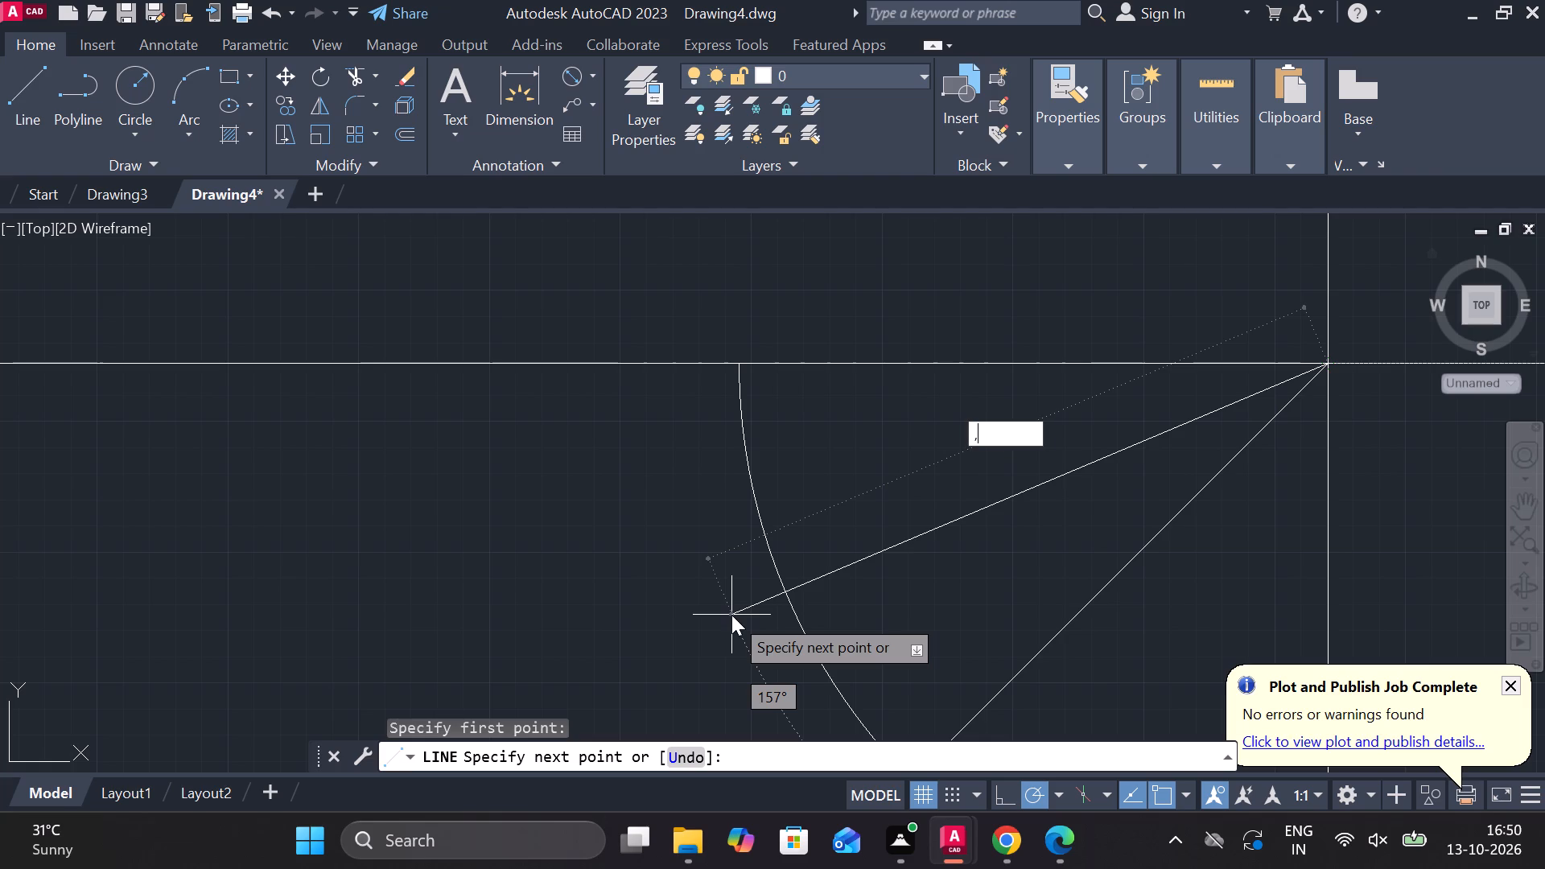
pyautogui.press(',')
pyautogui.press('1')
pyautogui.press('BackSpace')
pyautogui.press('BackSpace')
pyautogui.press('BackSpace')
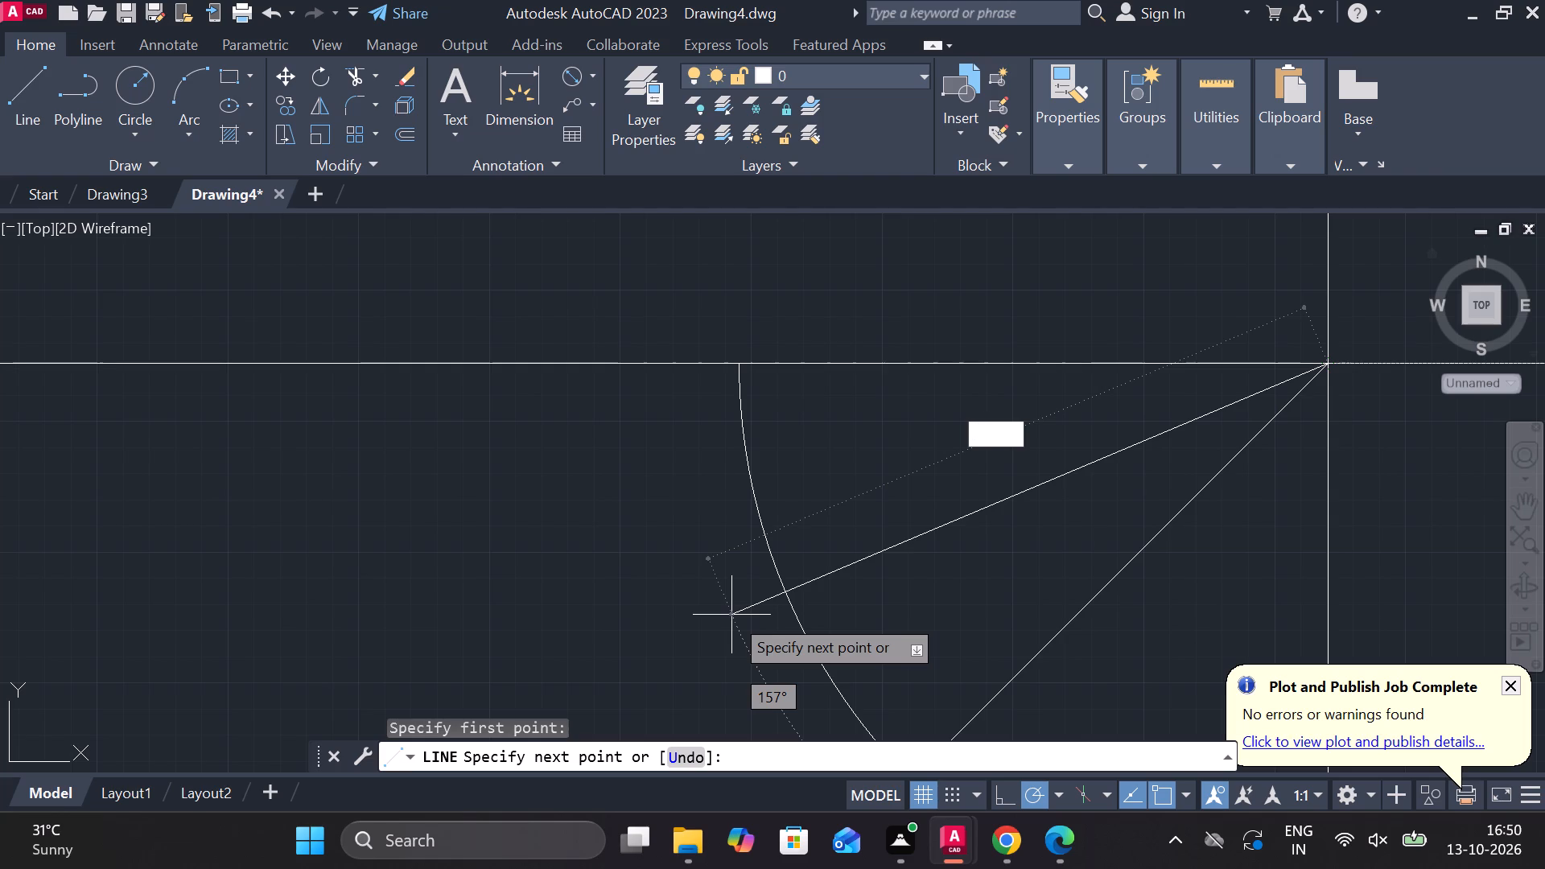
pyautogui.press('2')
pyautogui.write('oo')
pyautogui.press(',')
pyautogui.press('BackSpace')
pyautogui.press('BackSpace')
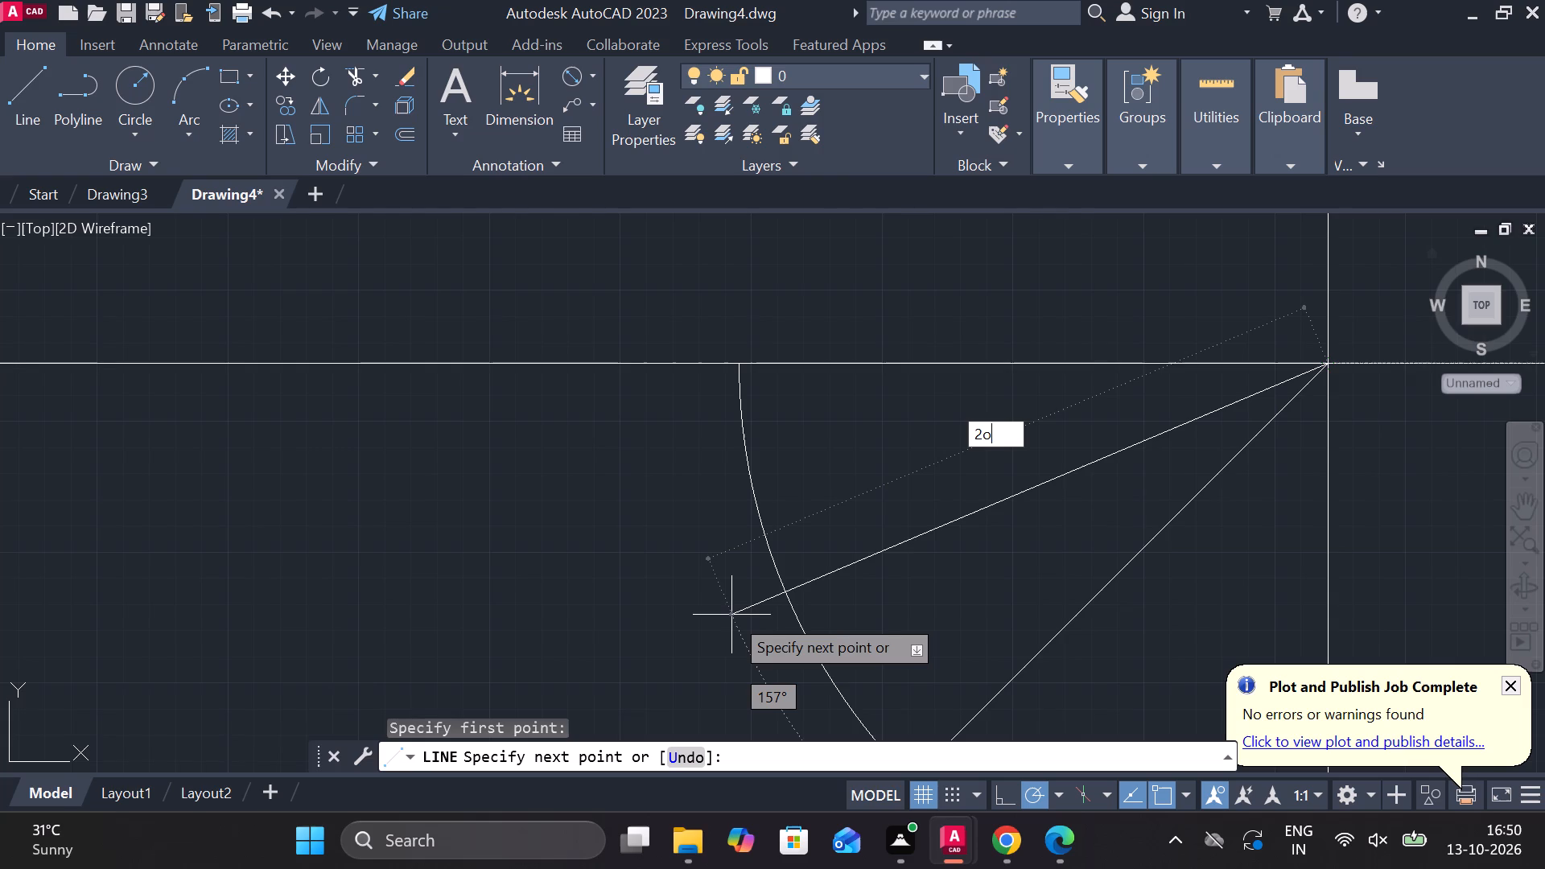
pyautogui.press('0')
pyautogui.press('BackSpace')
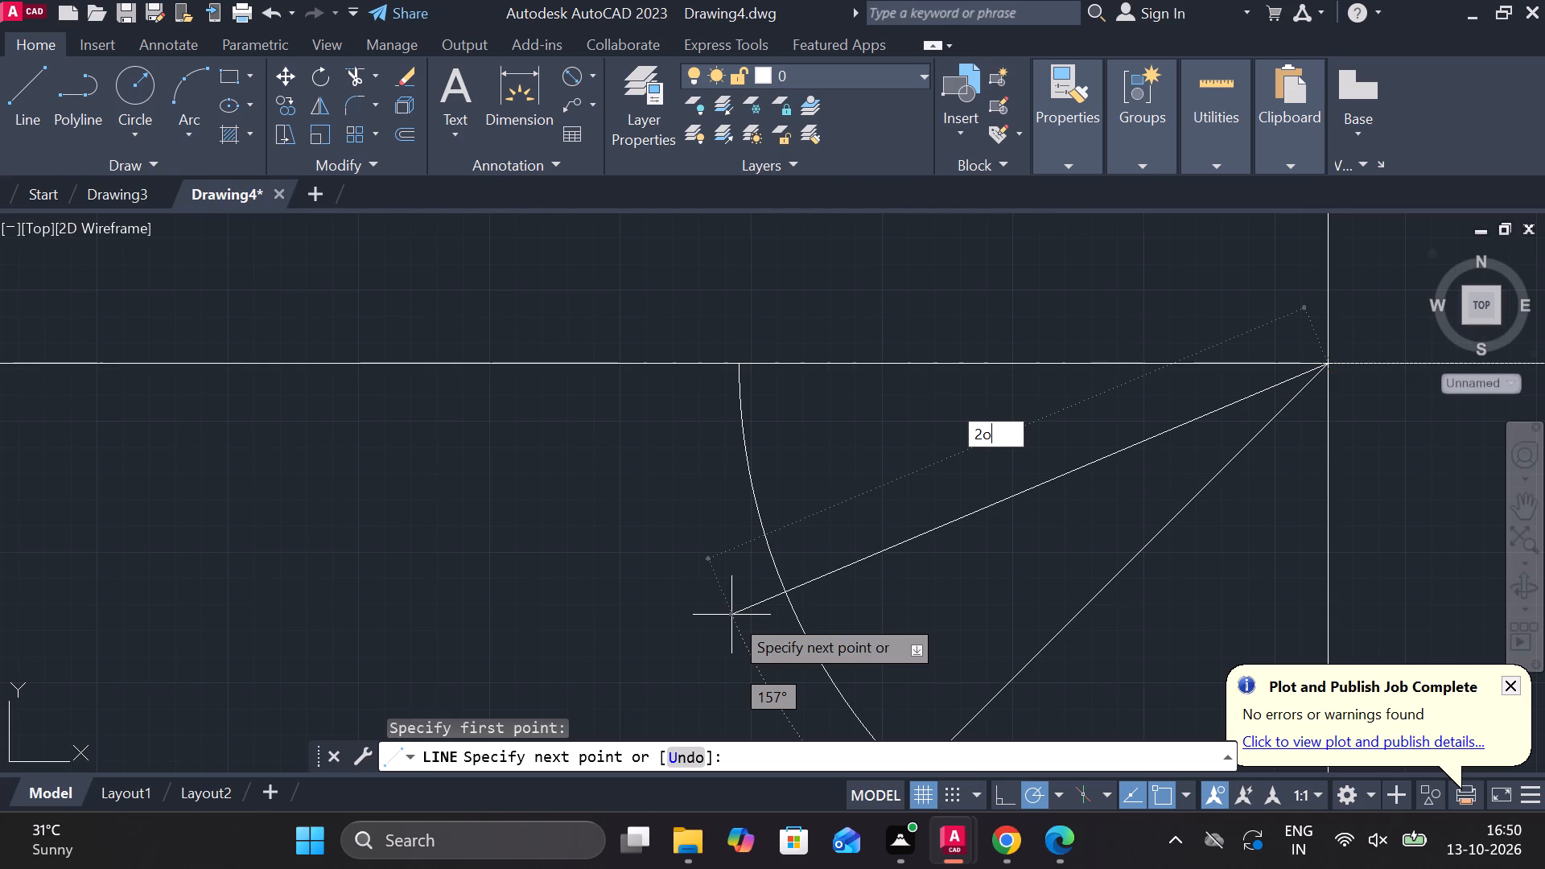
pyautogui.press('BackSpace')
pyautogui.write('00')
pyautogui.press('Return')
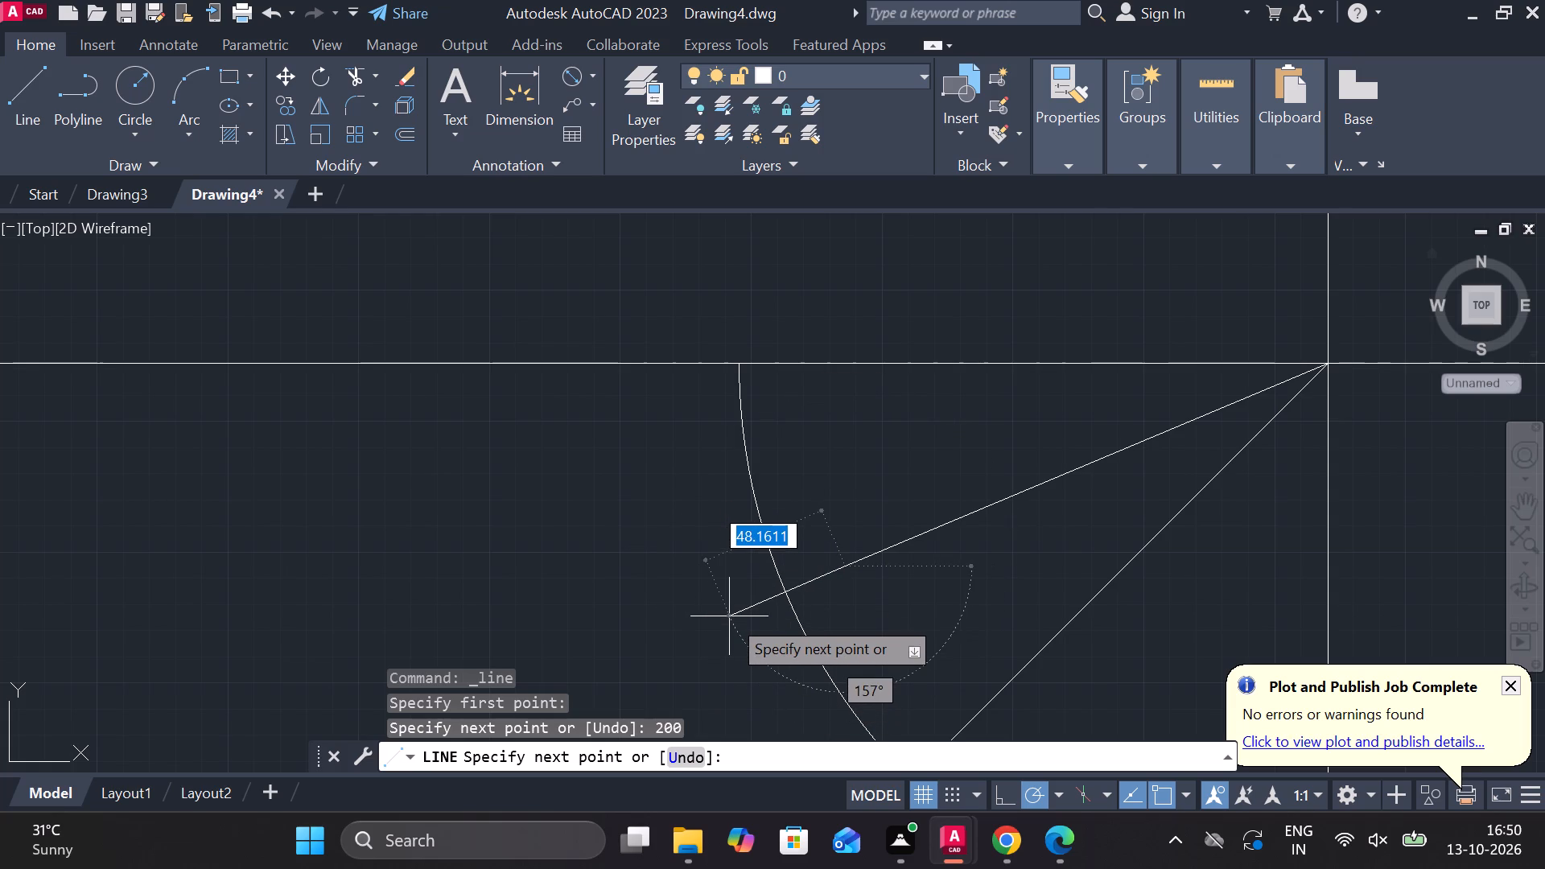
# End the line command and undo the 200-unit angled line.
pyautogui.press('Escape')
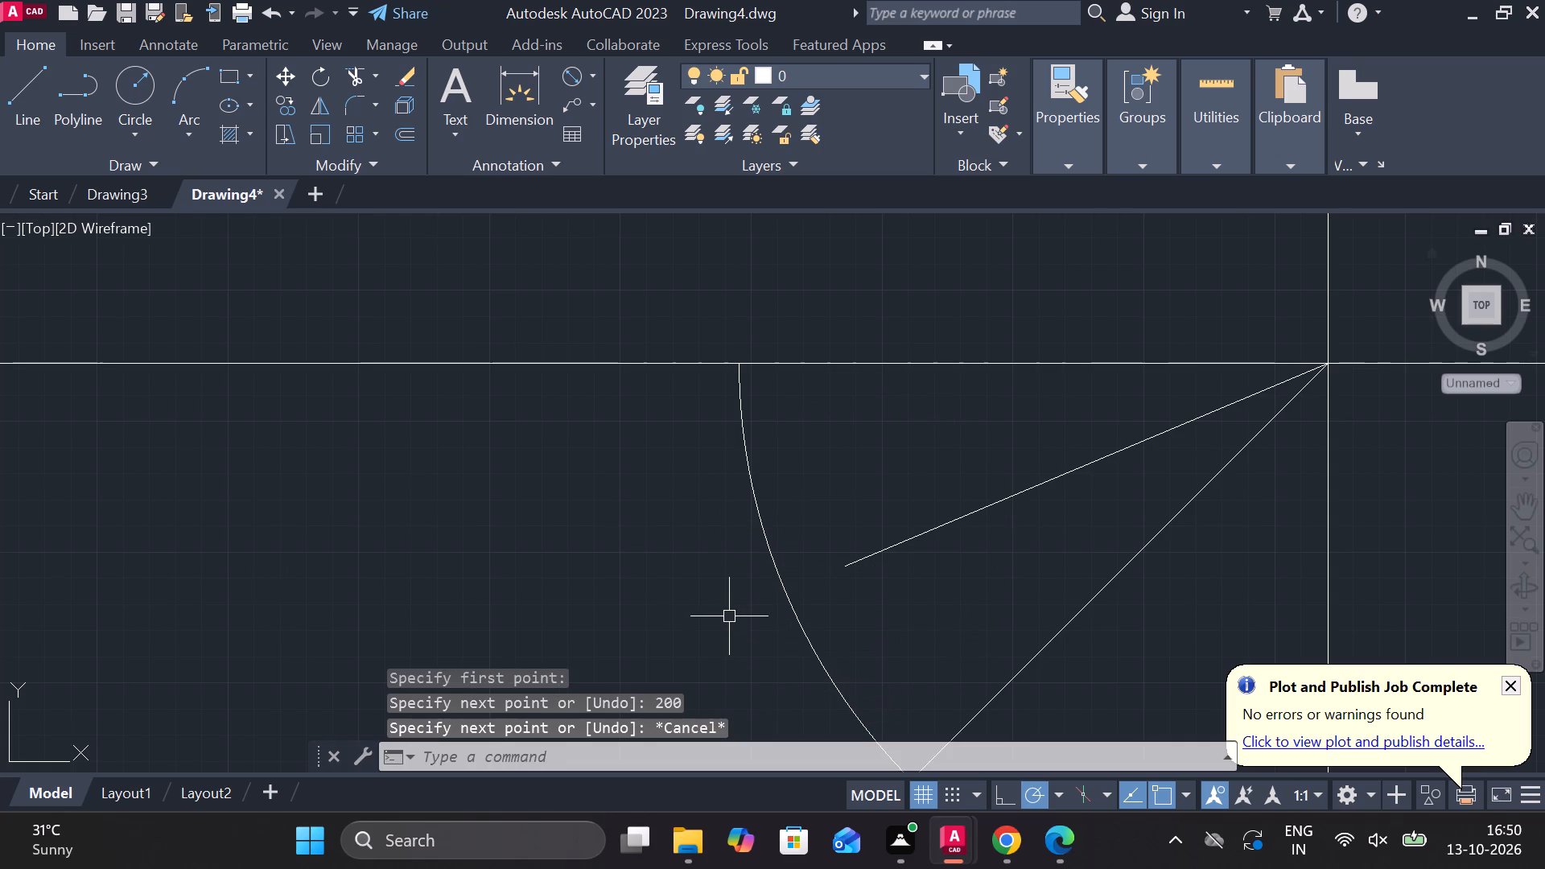
pyautogui.hotkey('ctrl', 'z')
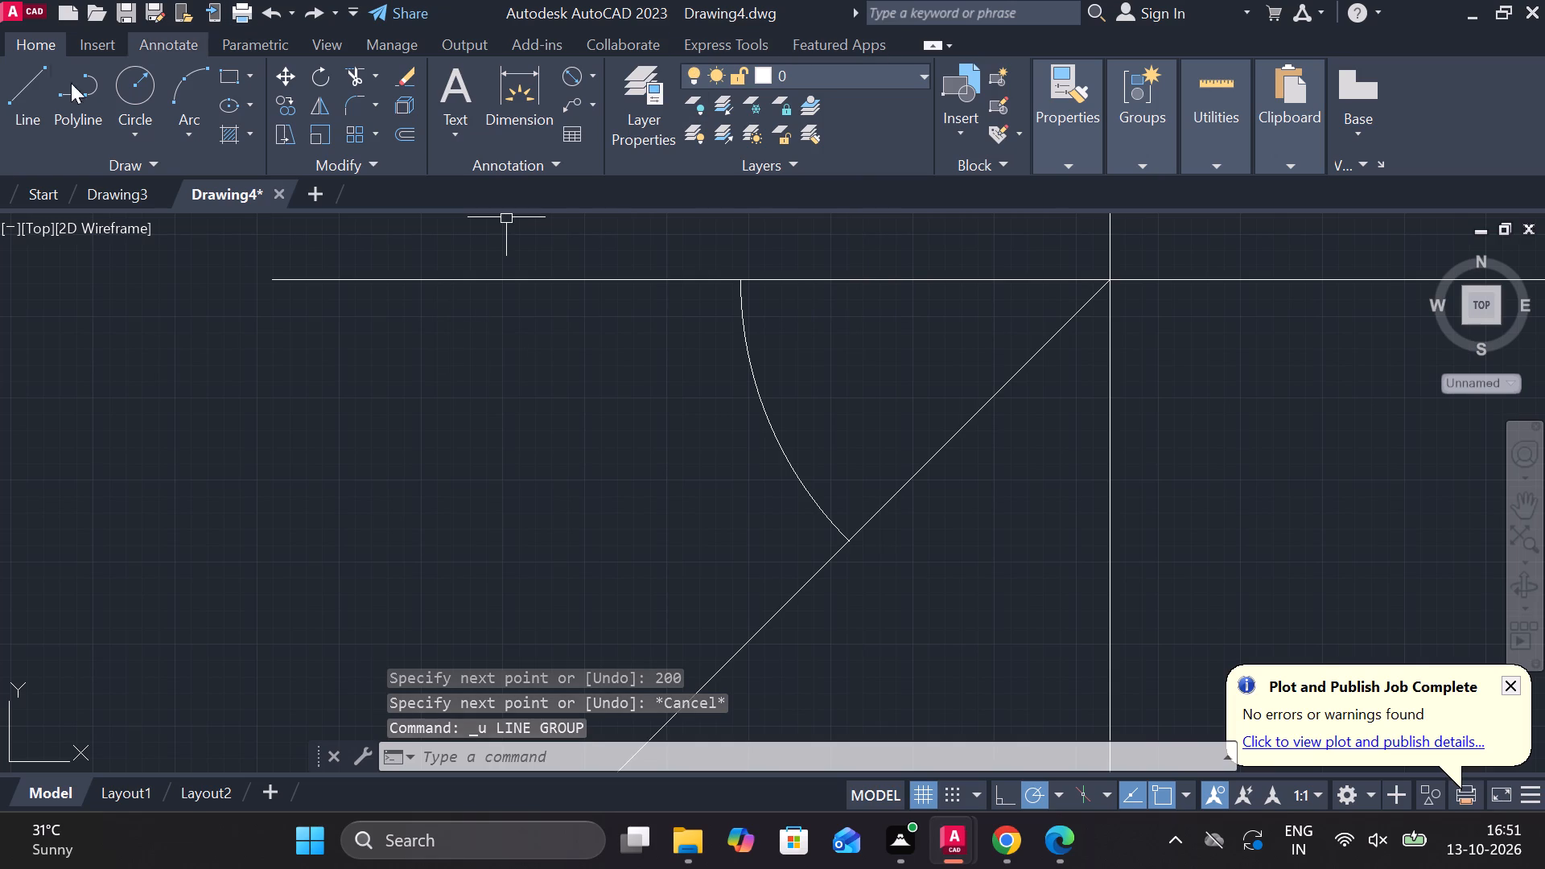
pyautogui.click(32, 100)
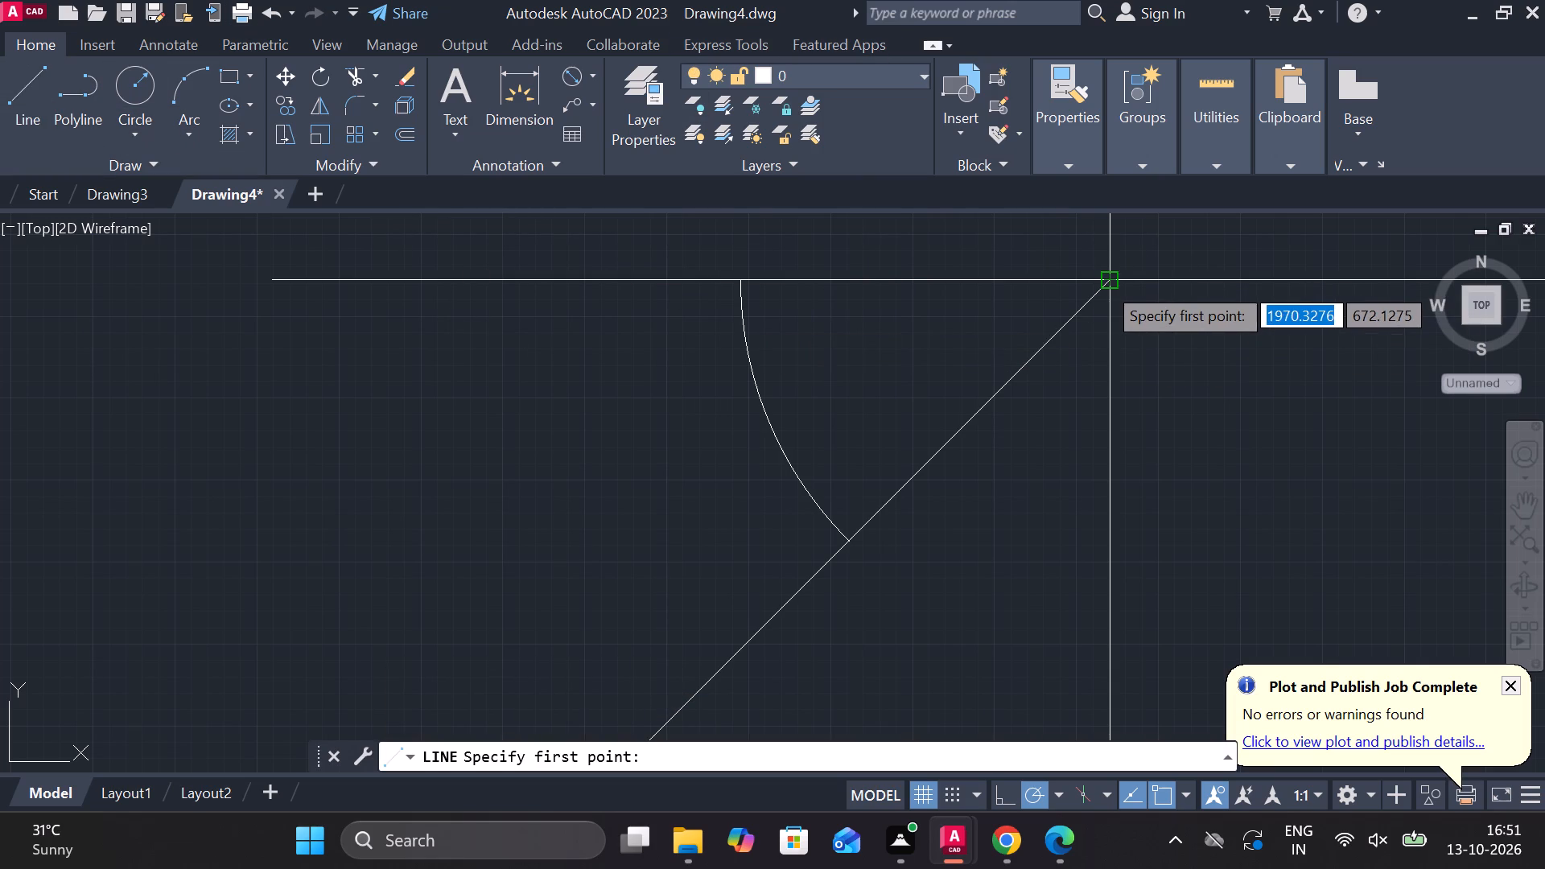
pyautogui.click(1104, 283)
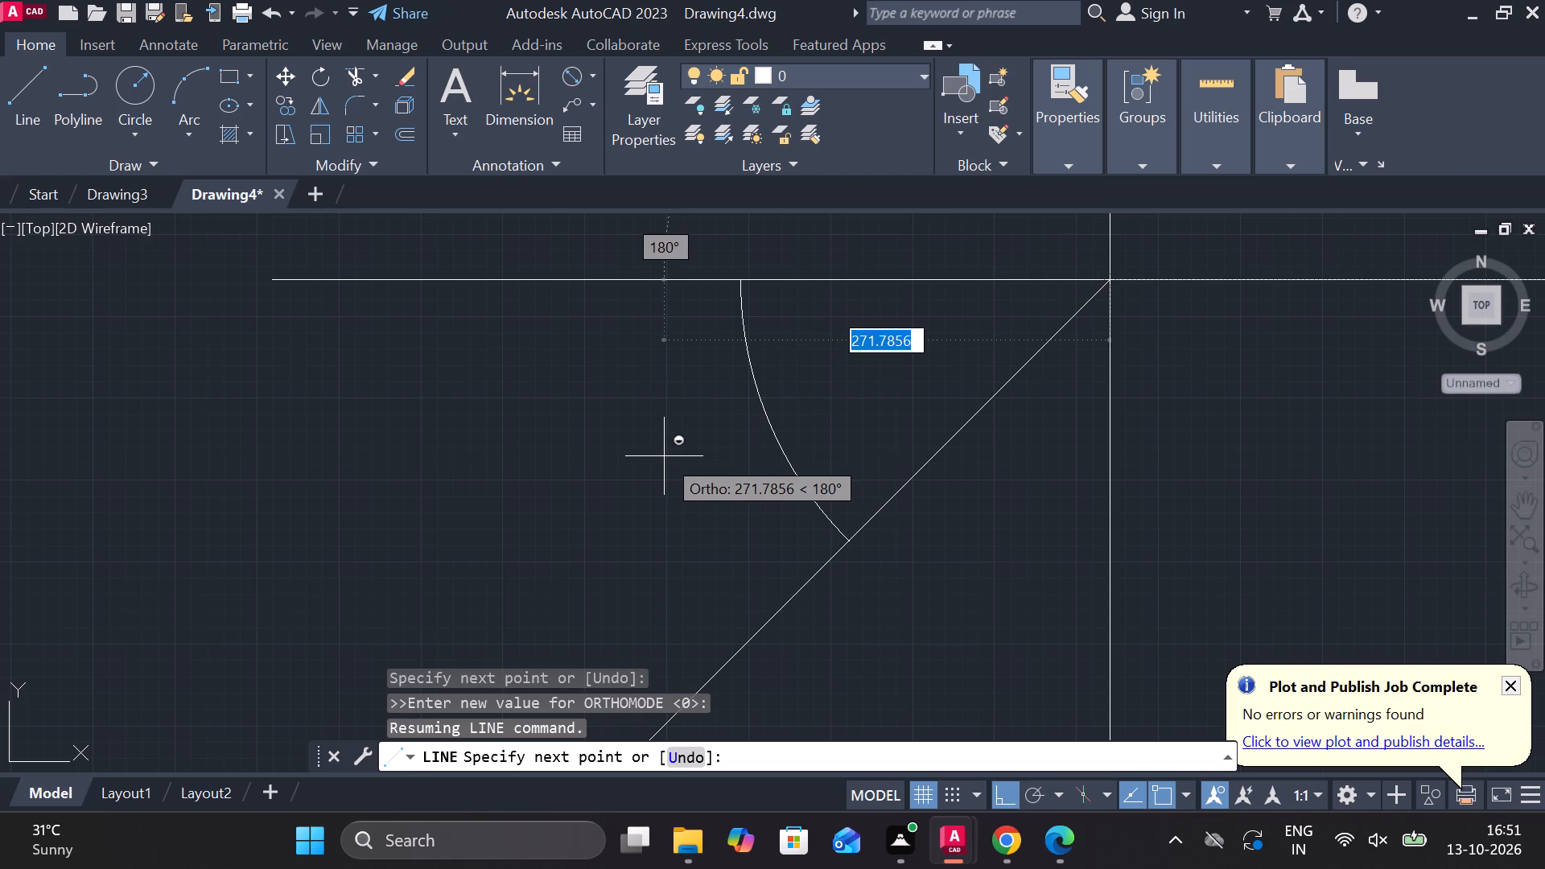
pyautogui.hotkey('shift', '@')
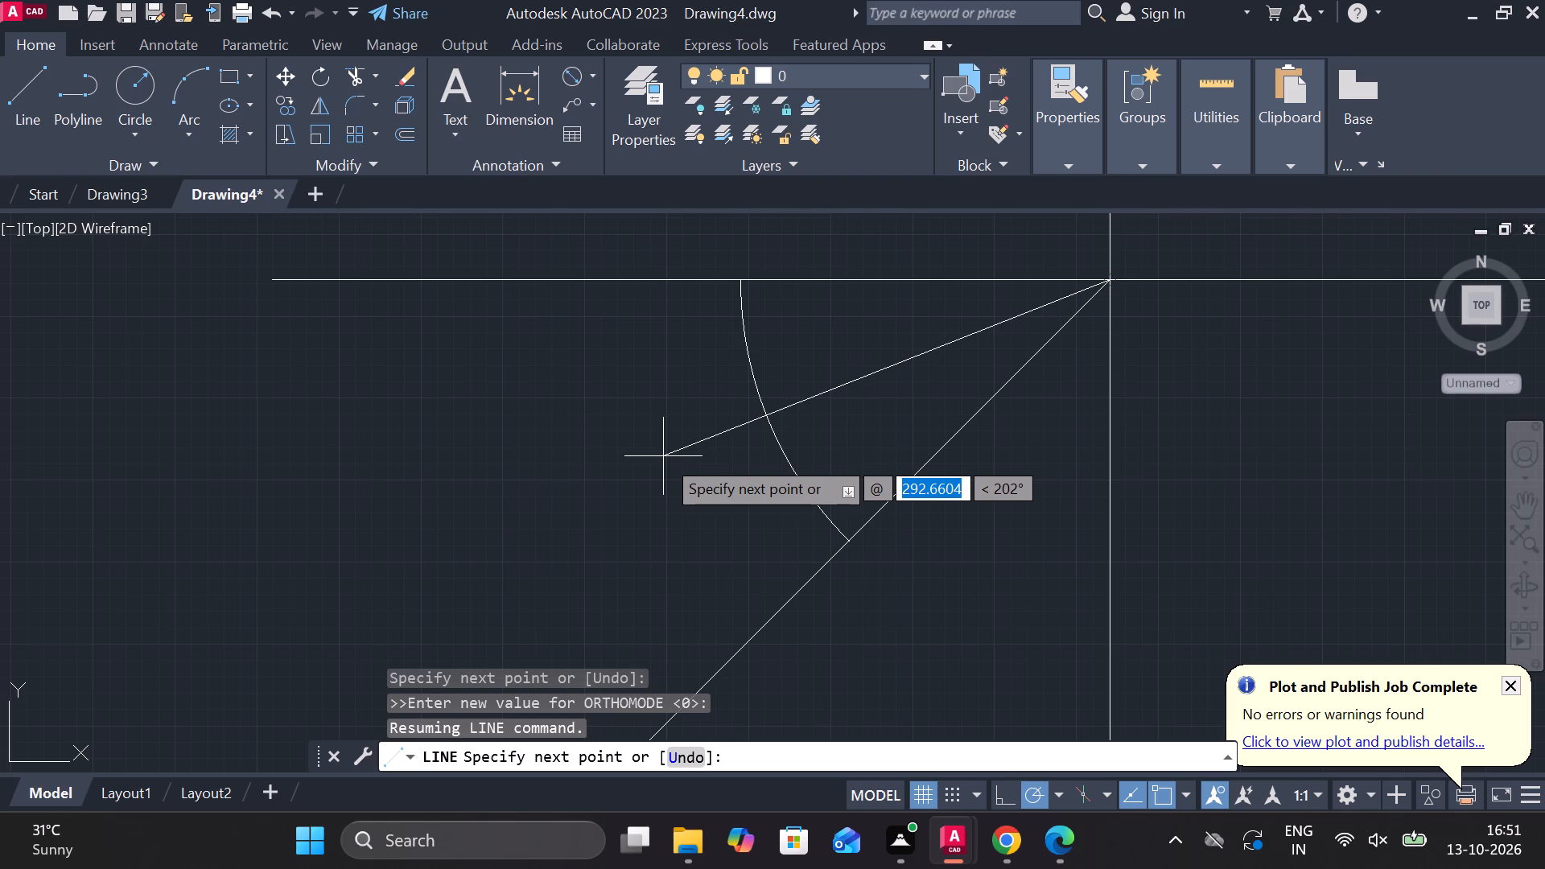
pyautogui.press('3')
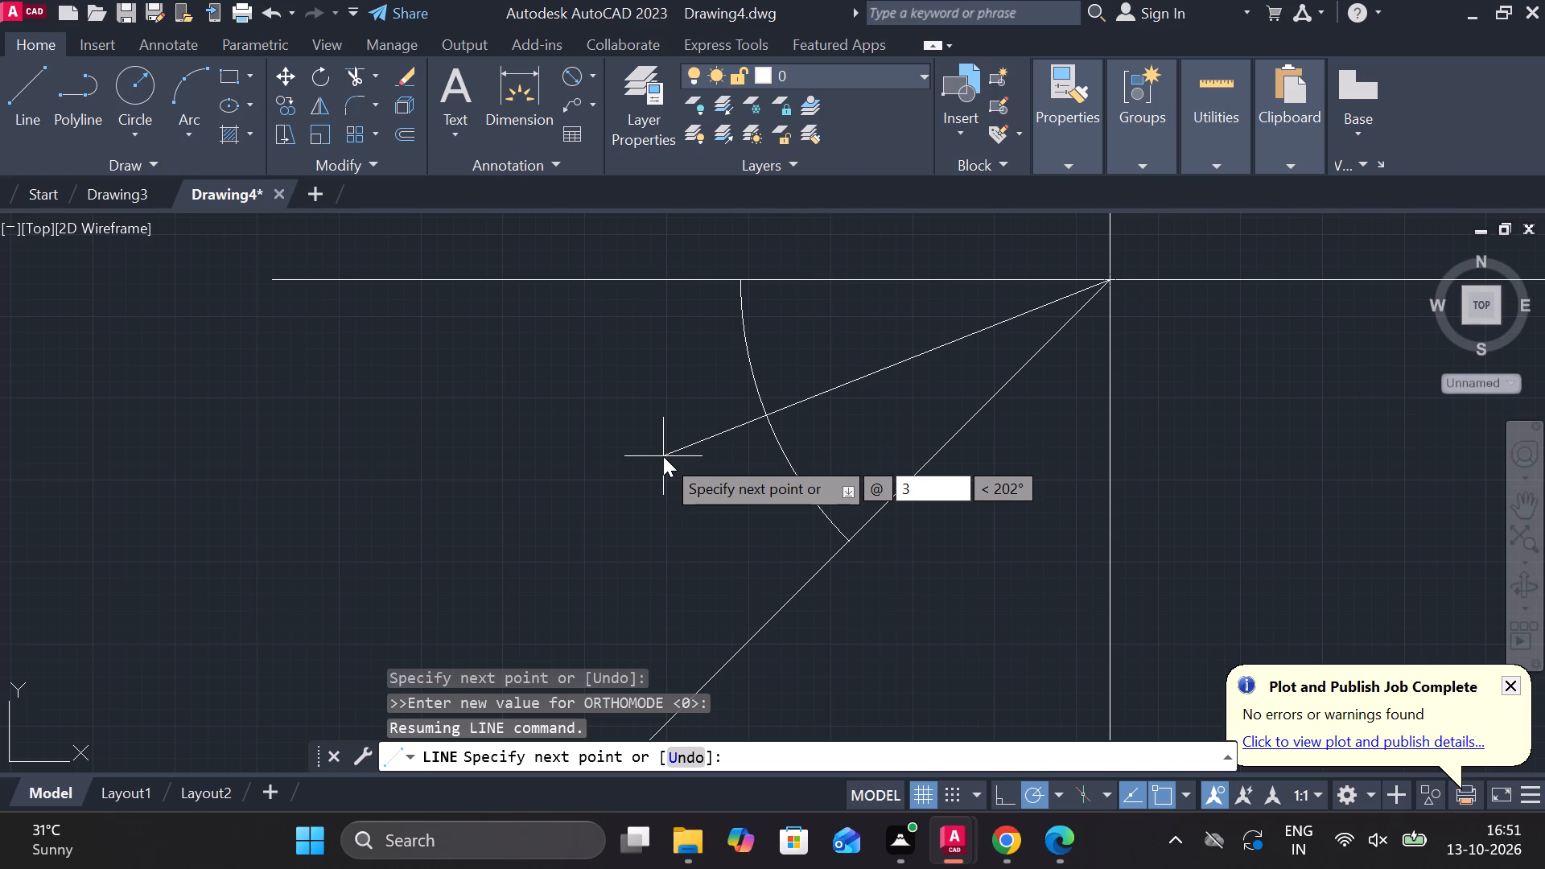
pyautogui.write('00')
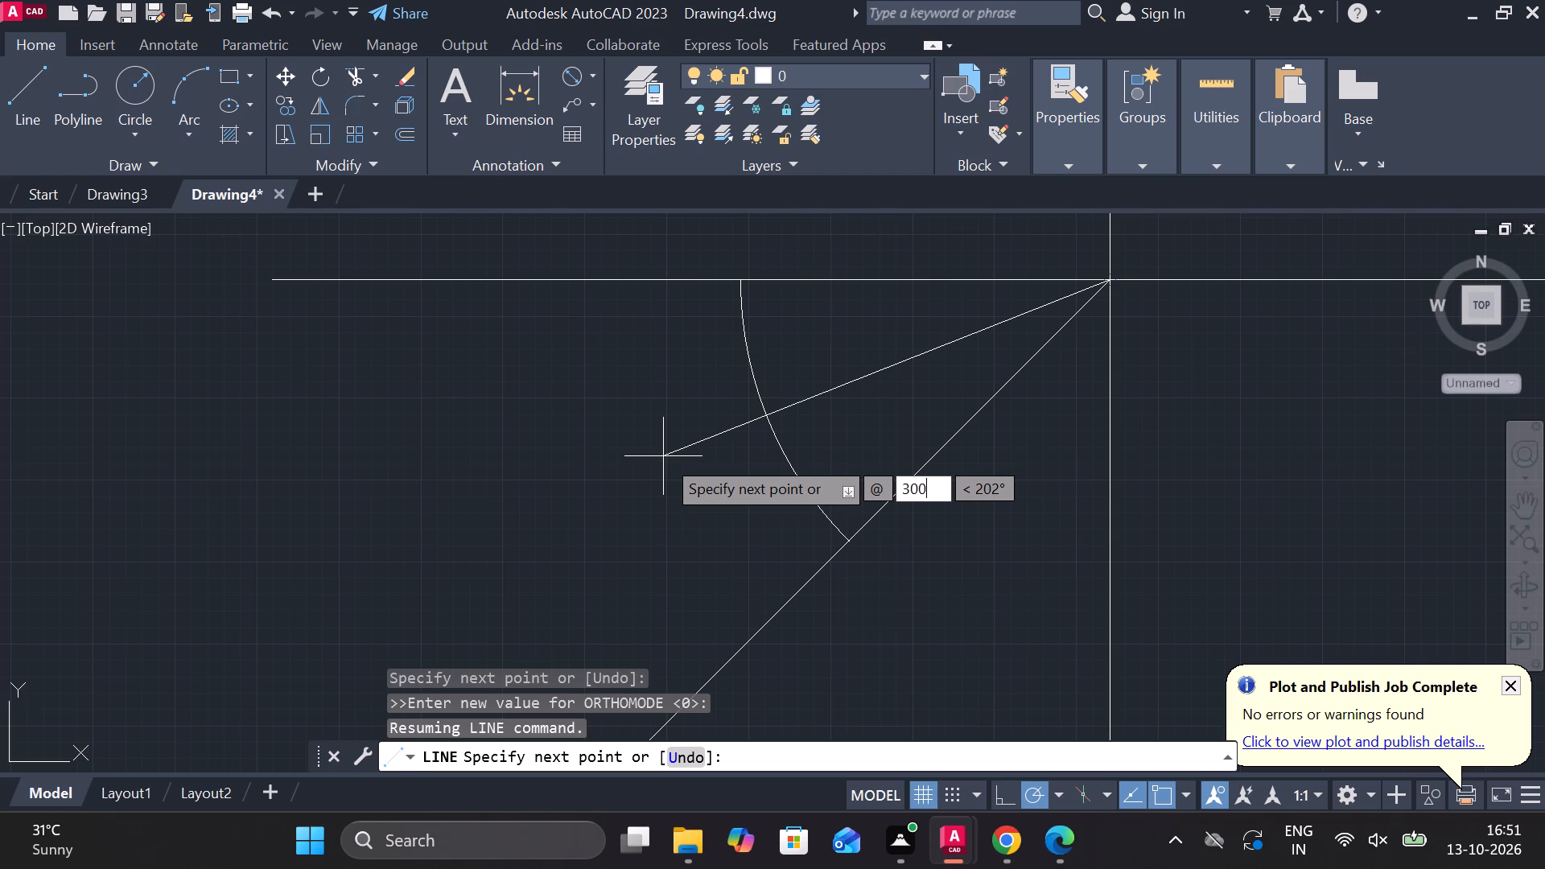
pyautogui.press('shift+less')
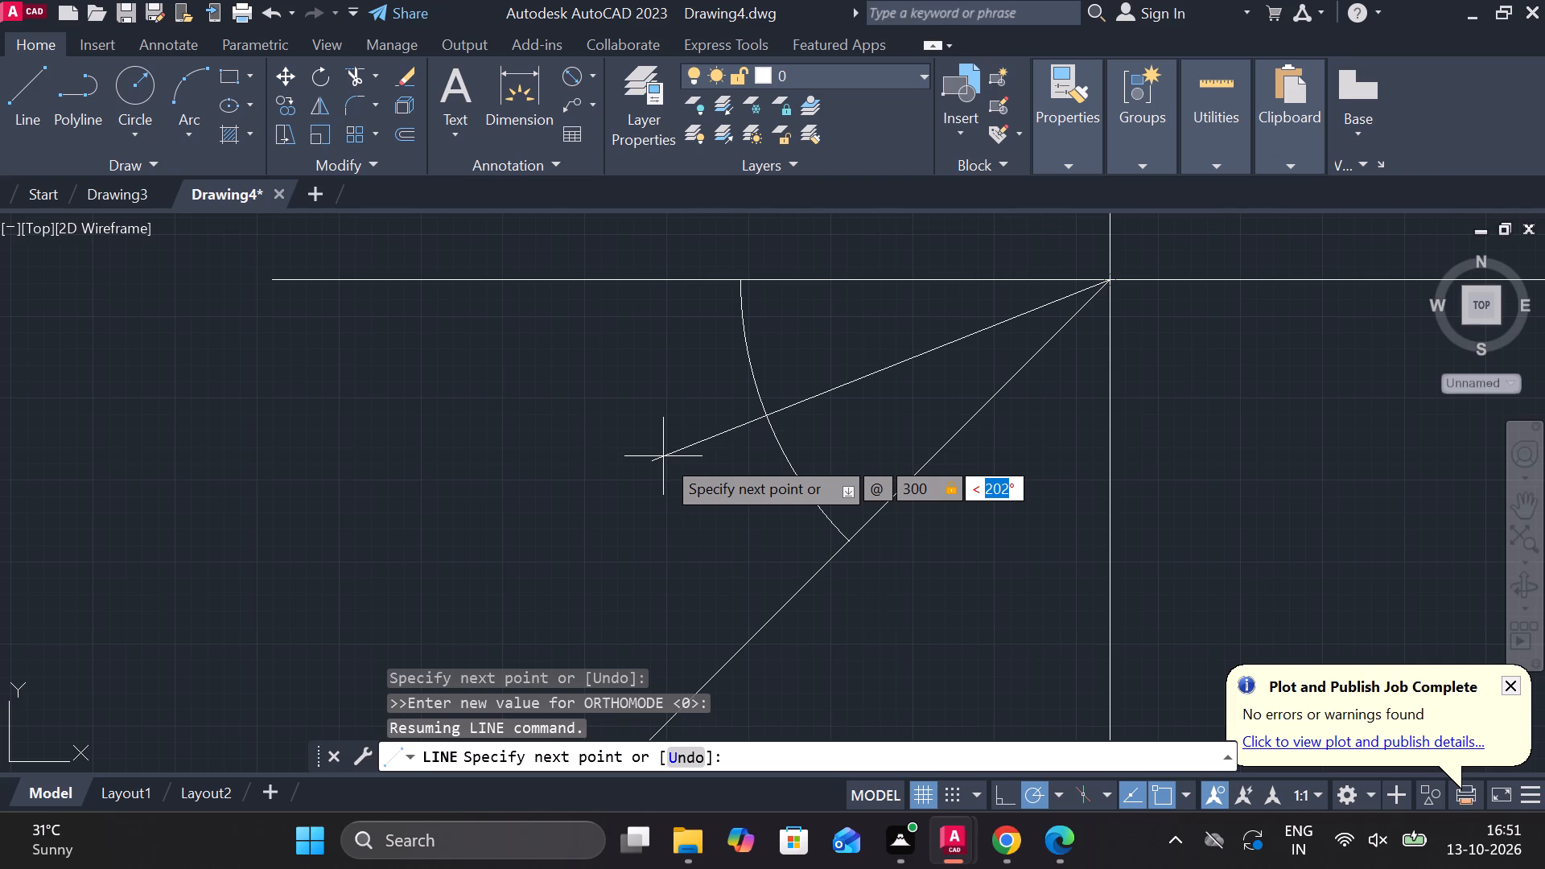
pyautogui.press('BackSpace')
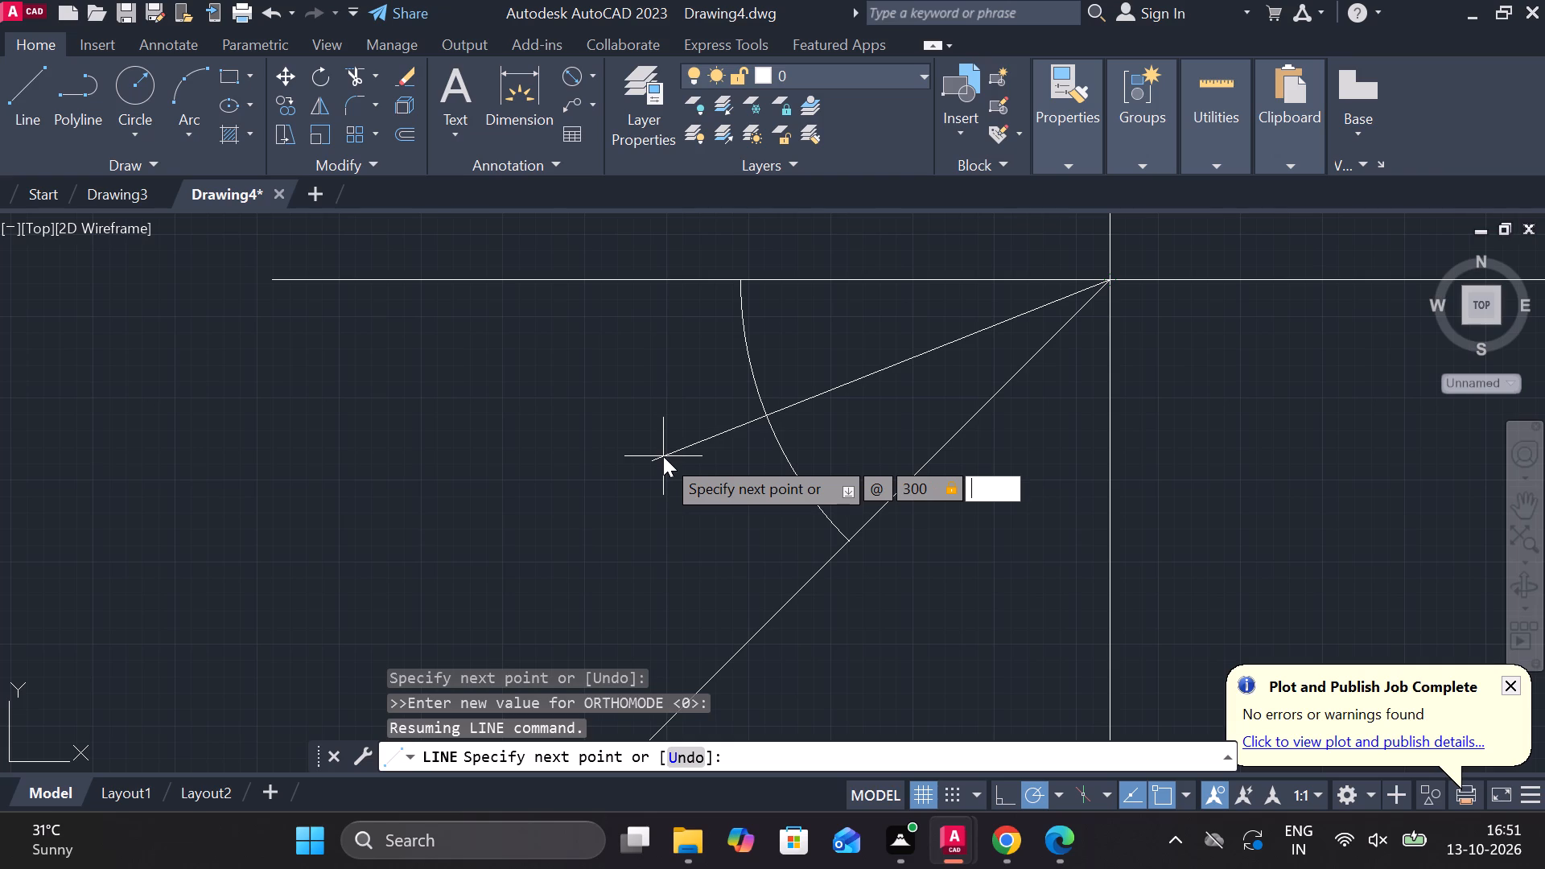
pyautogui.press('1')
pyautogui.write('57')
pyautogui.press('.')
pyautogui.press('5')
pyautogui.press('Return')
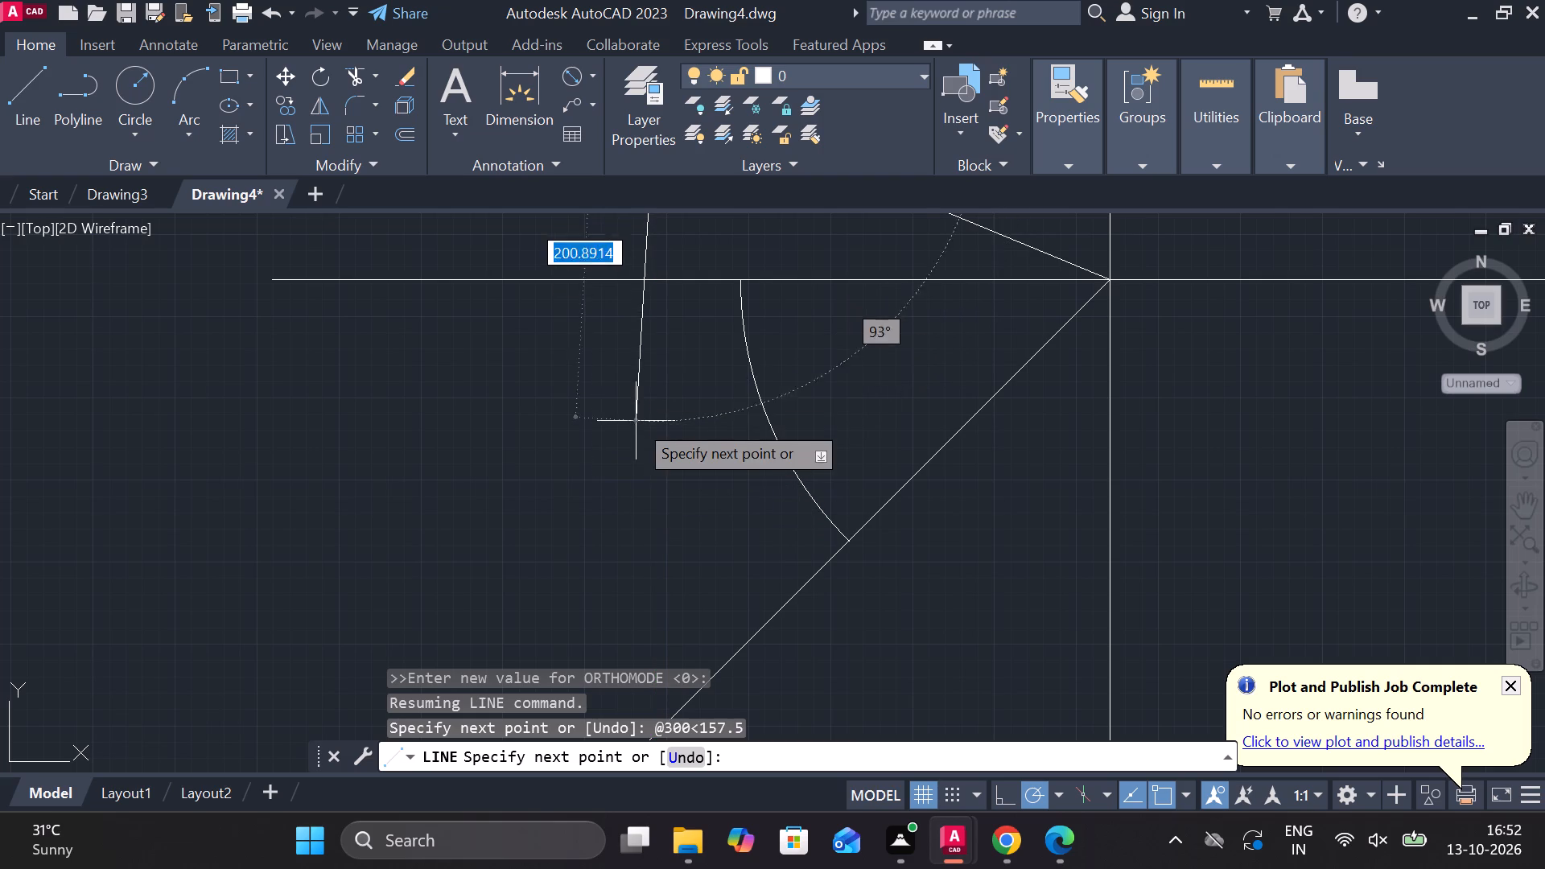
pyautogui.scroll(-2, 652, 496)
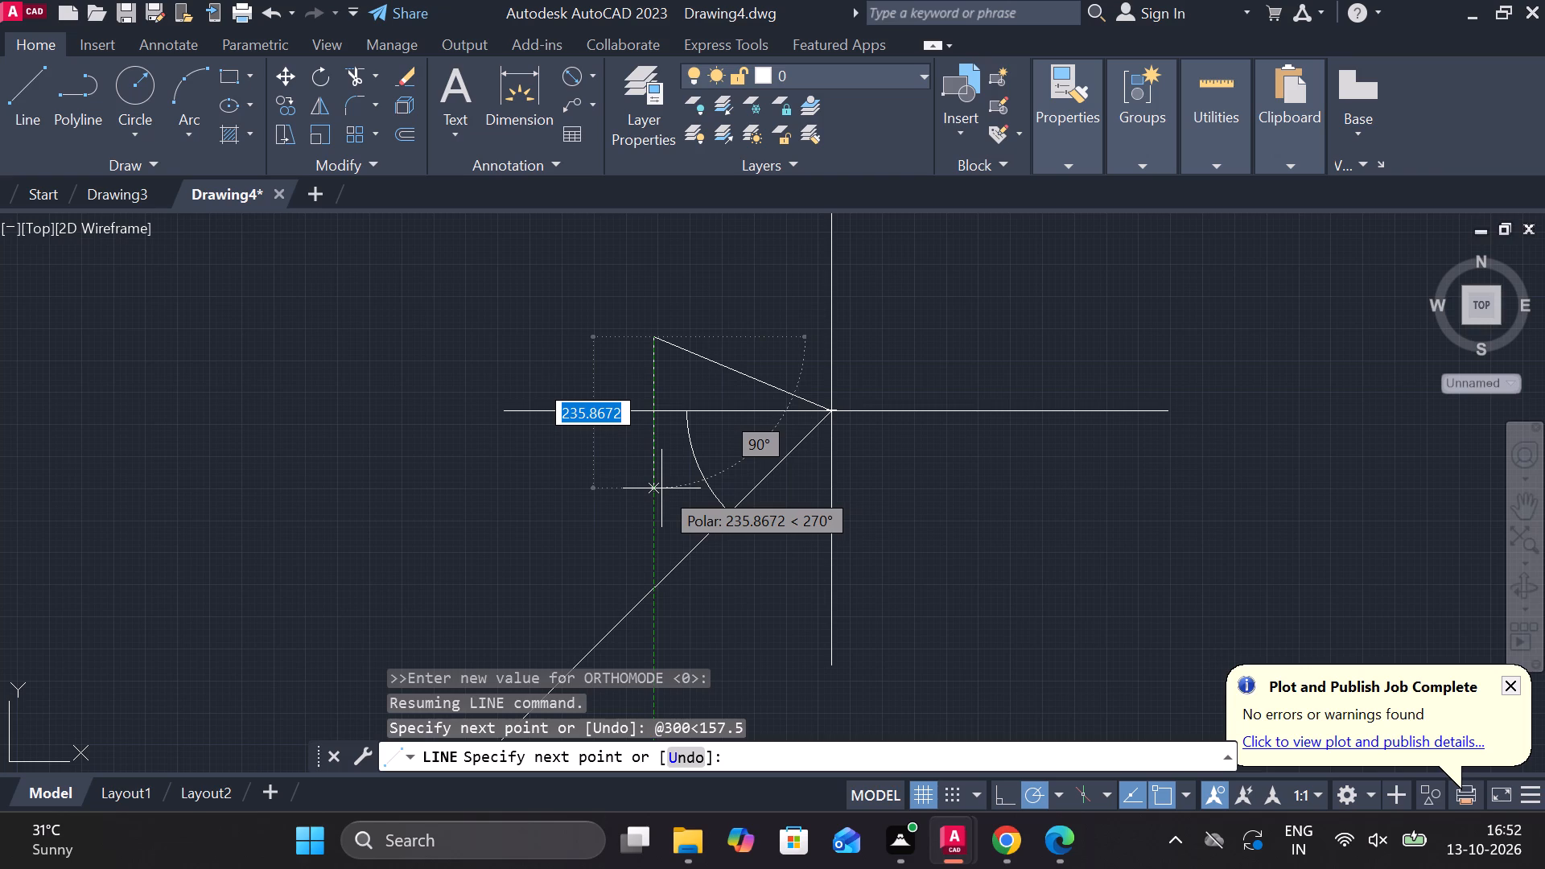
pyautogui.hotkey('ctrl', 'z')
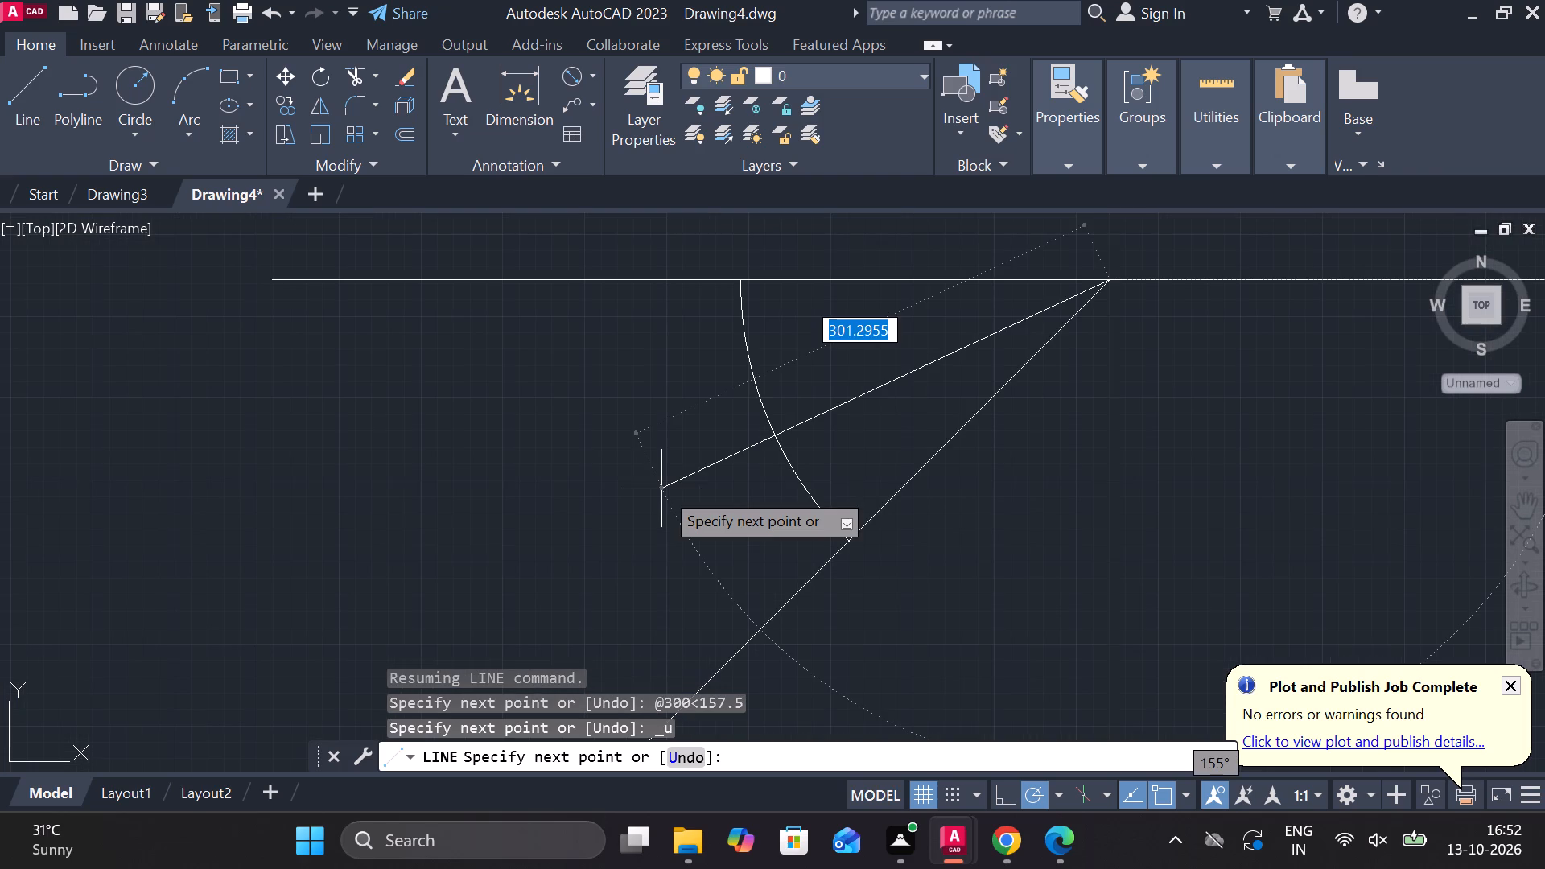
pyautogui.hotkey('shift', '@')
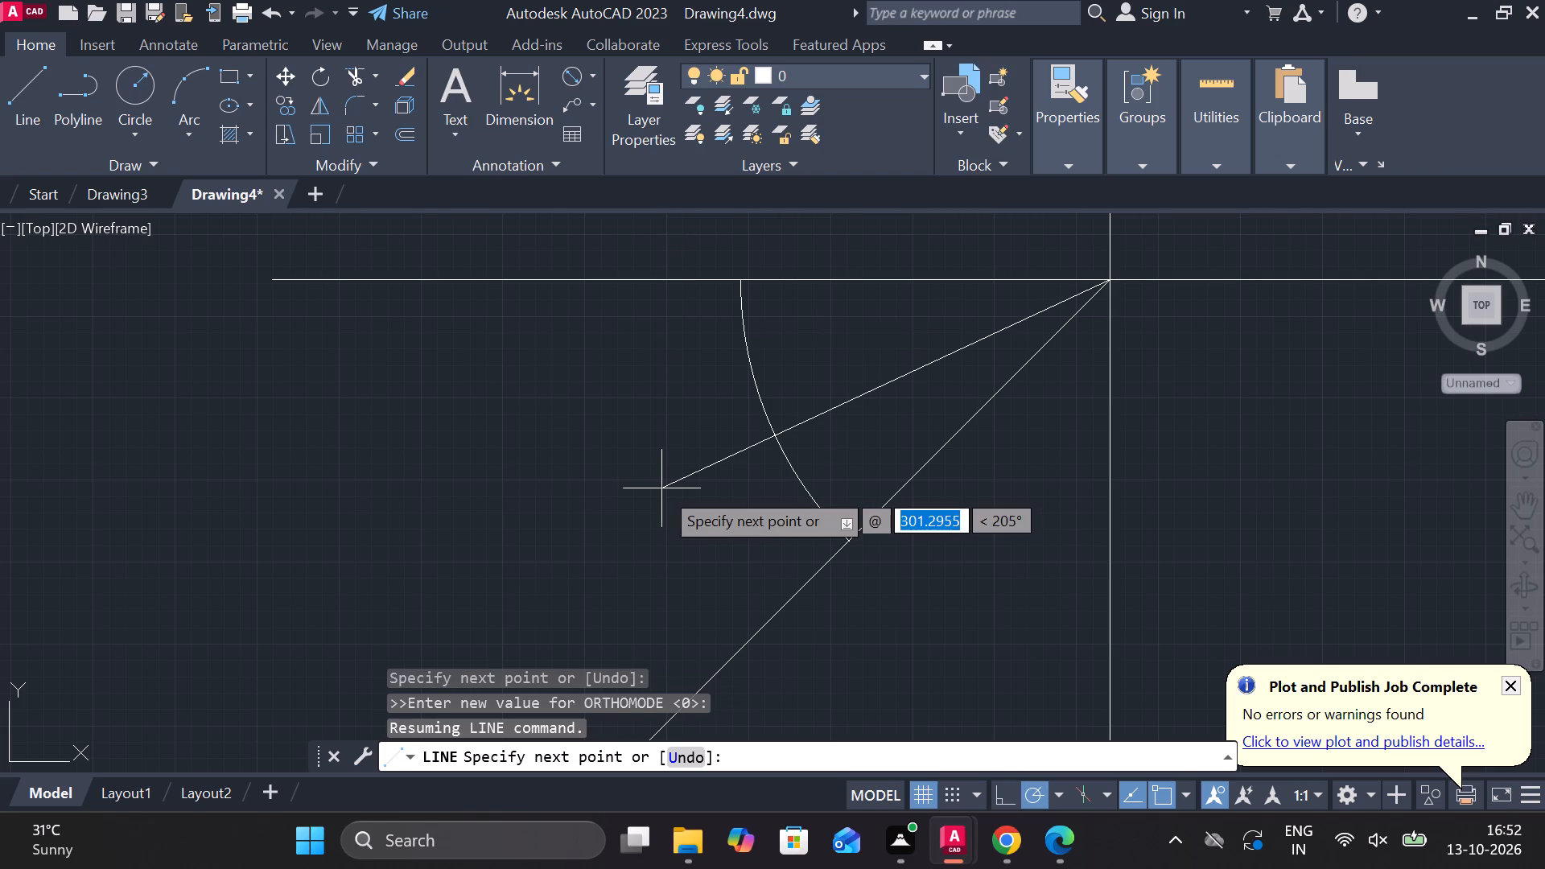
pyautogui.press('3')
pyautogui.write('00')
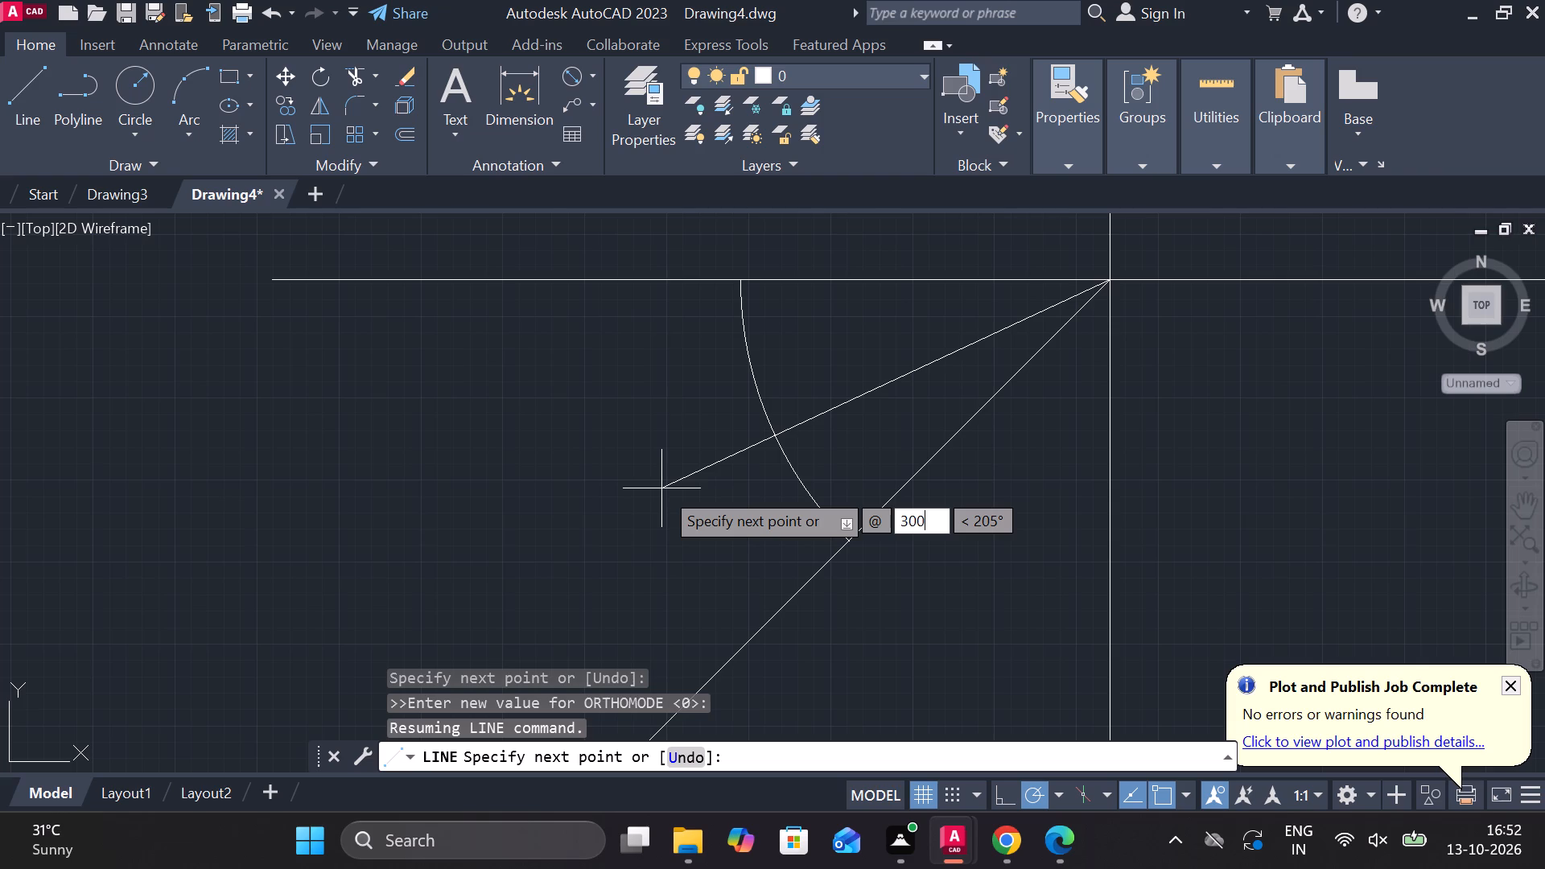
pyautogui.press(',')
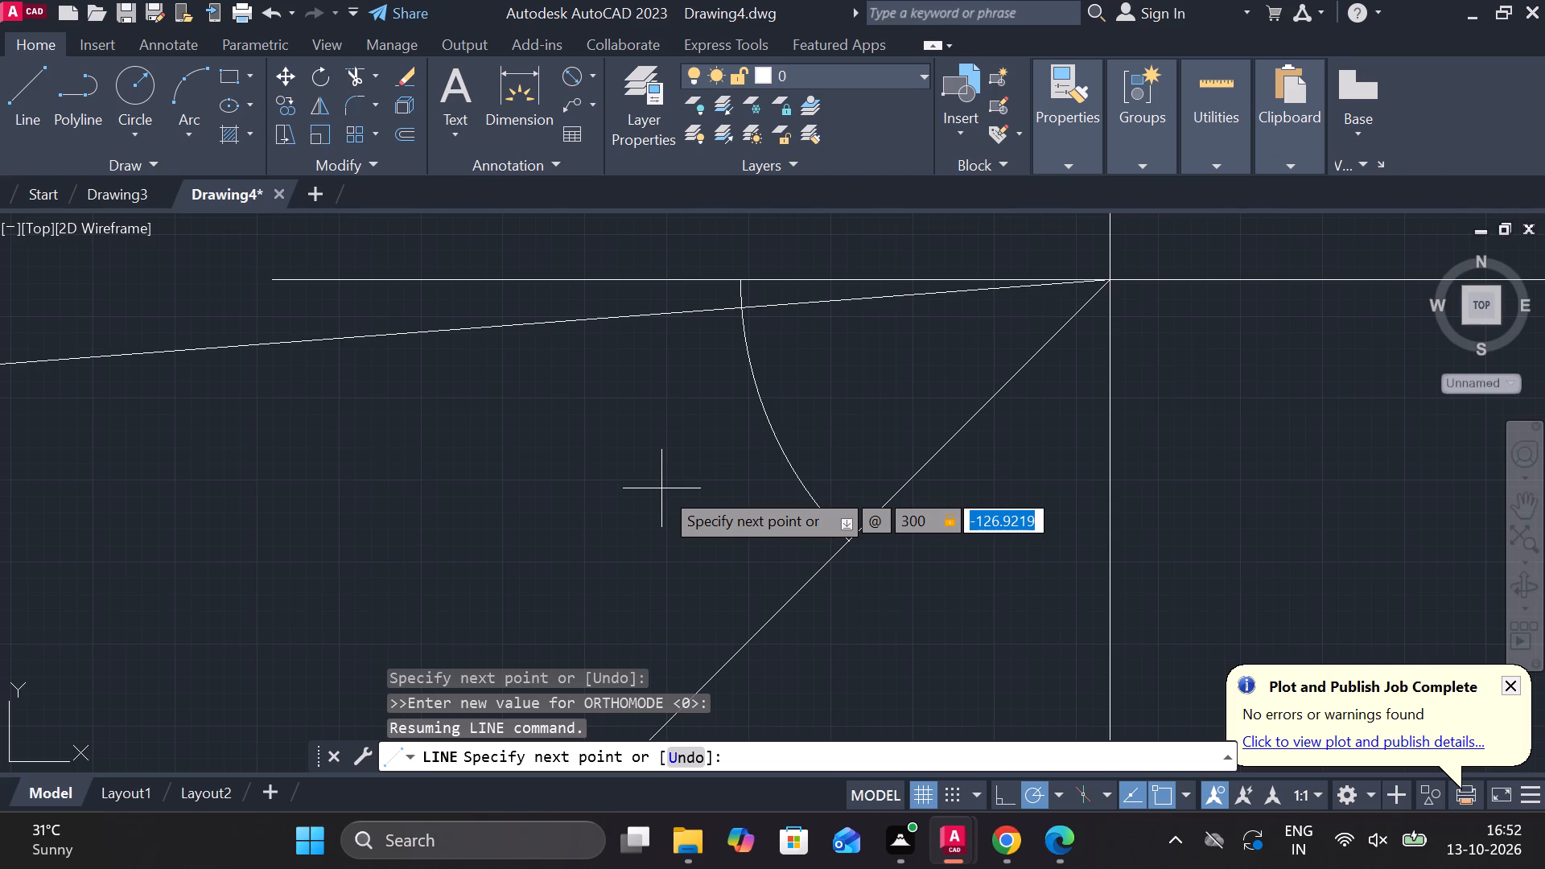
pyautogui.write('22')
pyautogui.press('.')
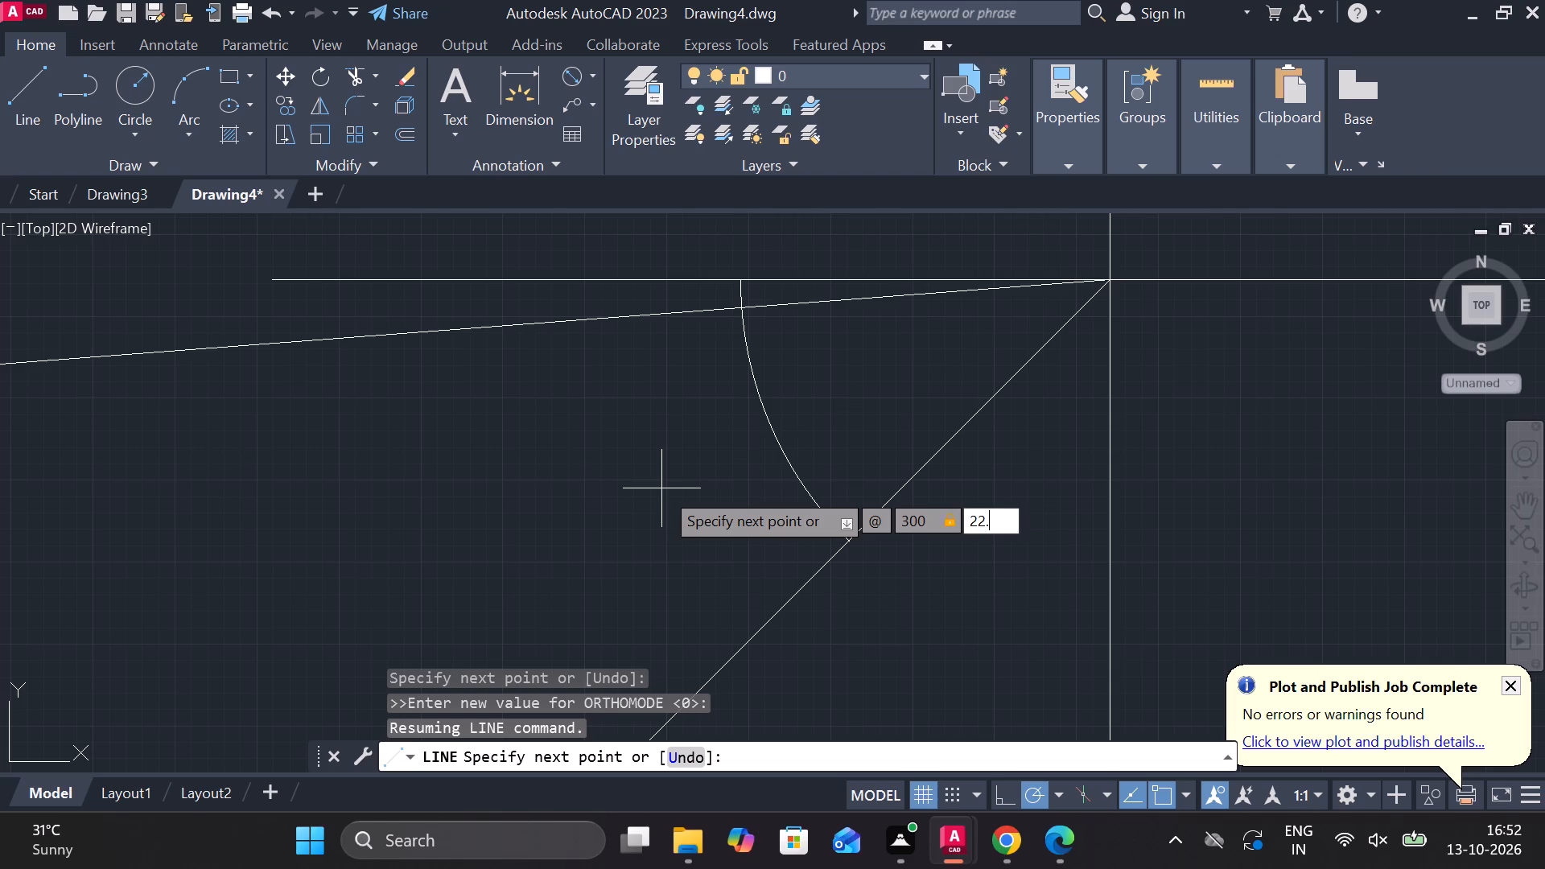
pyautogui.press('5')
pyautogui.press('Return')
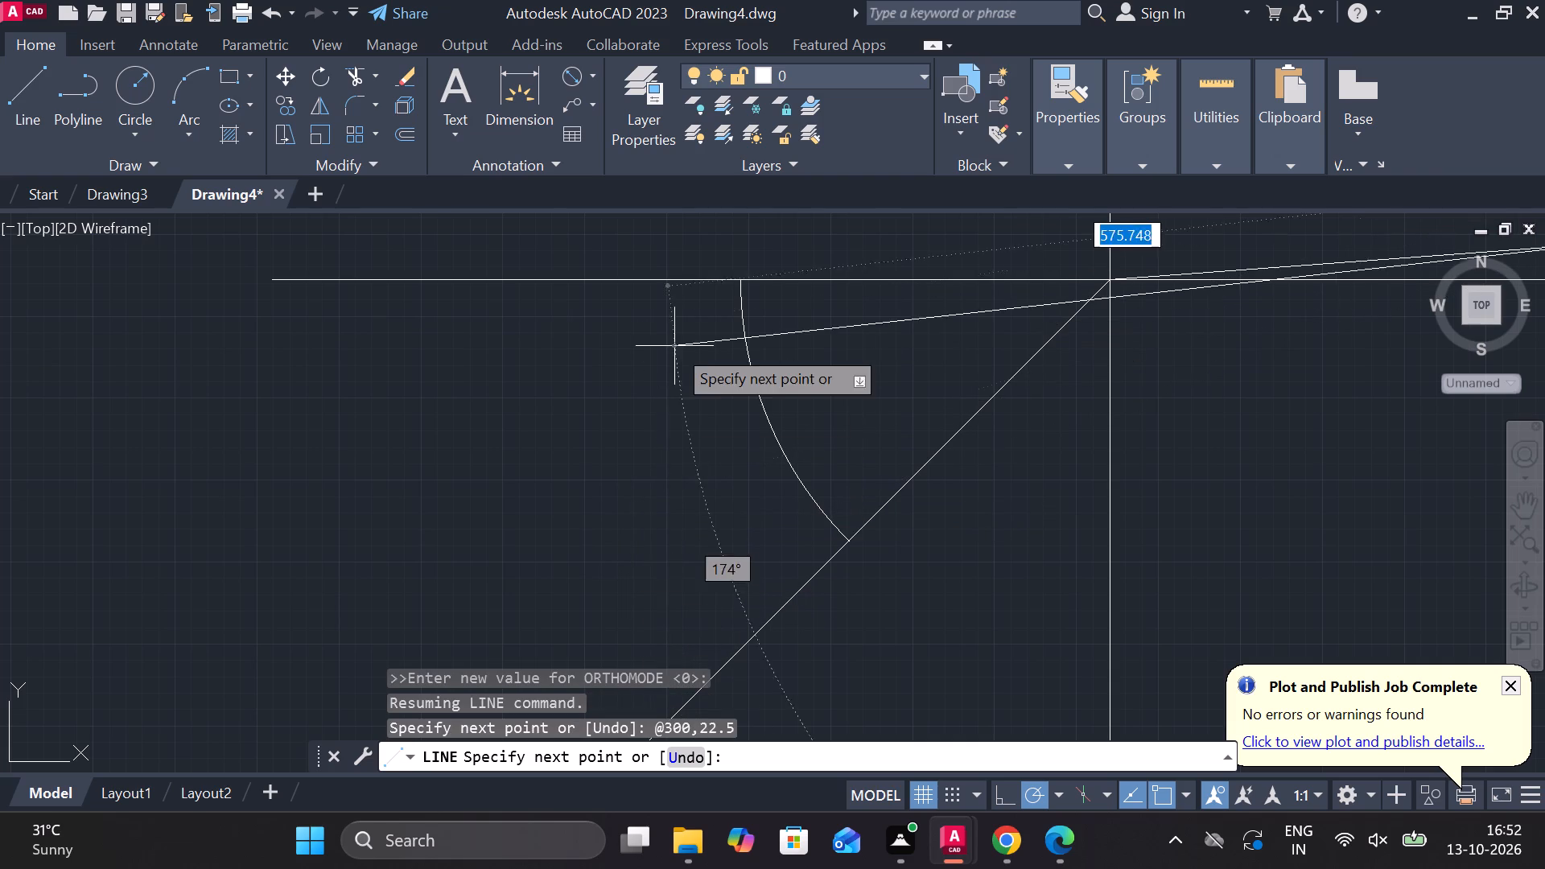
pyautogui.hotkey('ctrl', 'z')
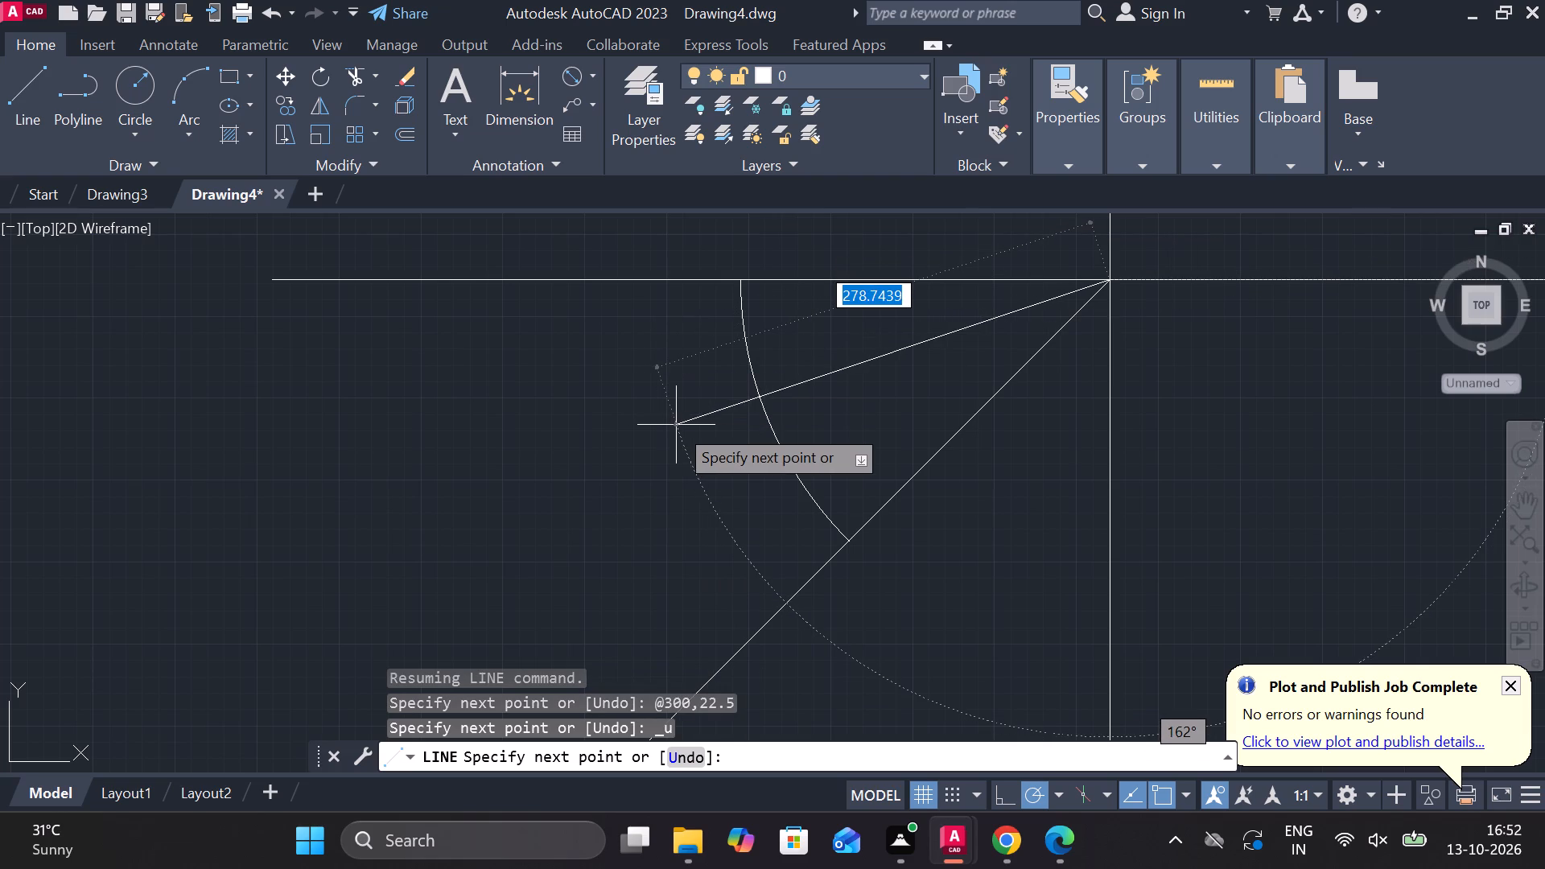
# Draw a 300-unit line segment at 22.5° from the centre-line intersection, above the horizontal centre line.
pyautogui.write('22')
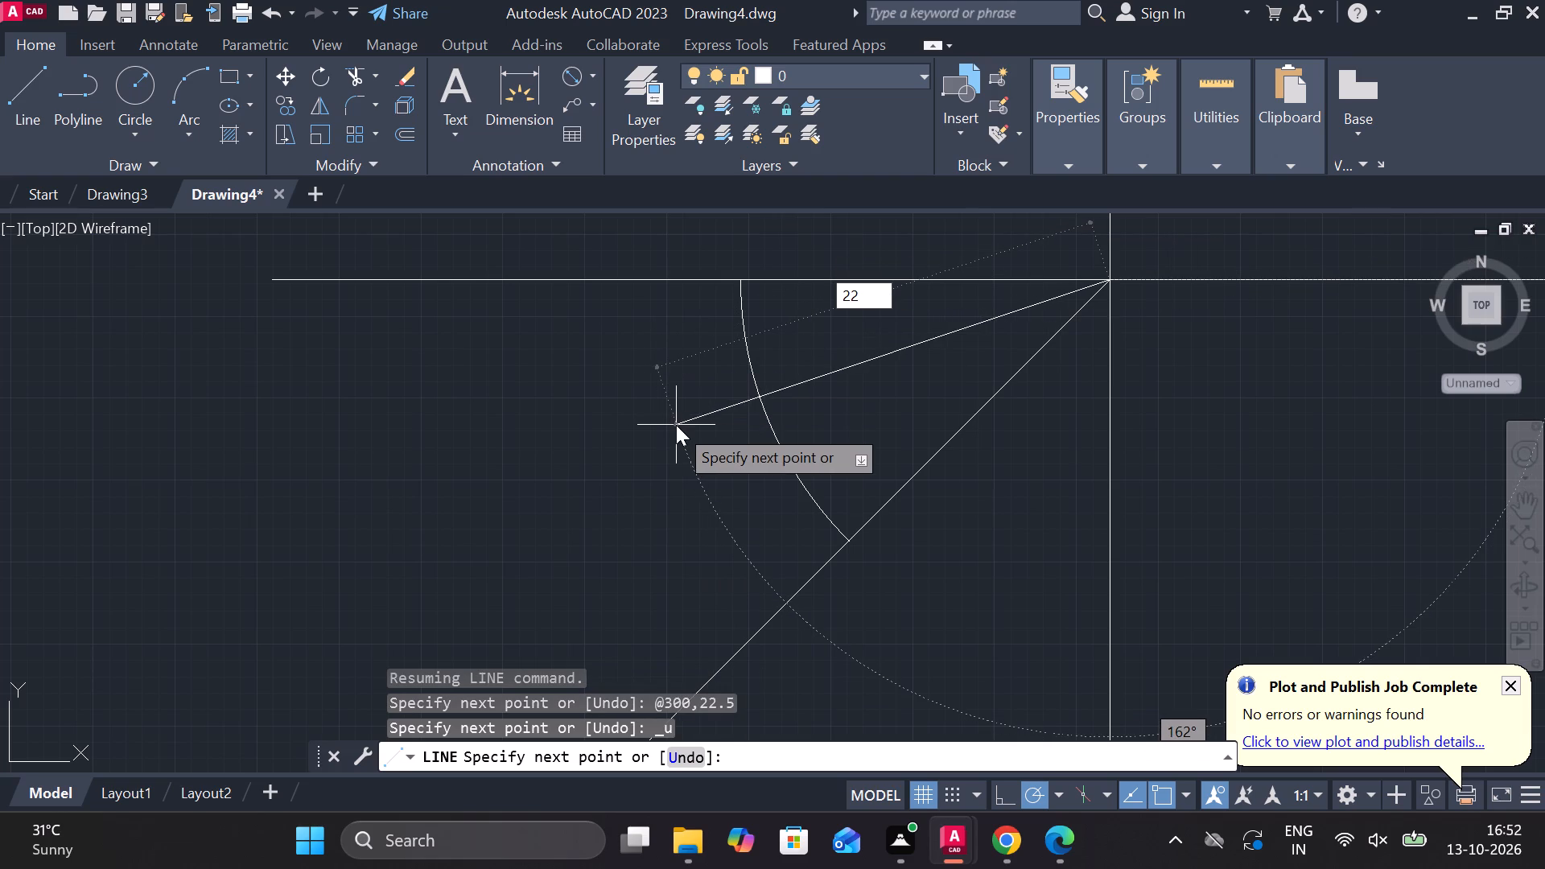
pyautogui.press('BackSpace')
pyautogui.press('BackSpace')
pyautogui.hotkey('shift', '@')
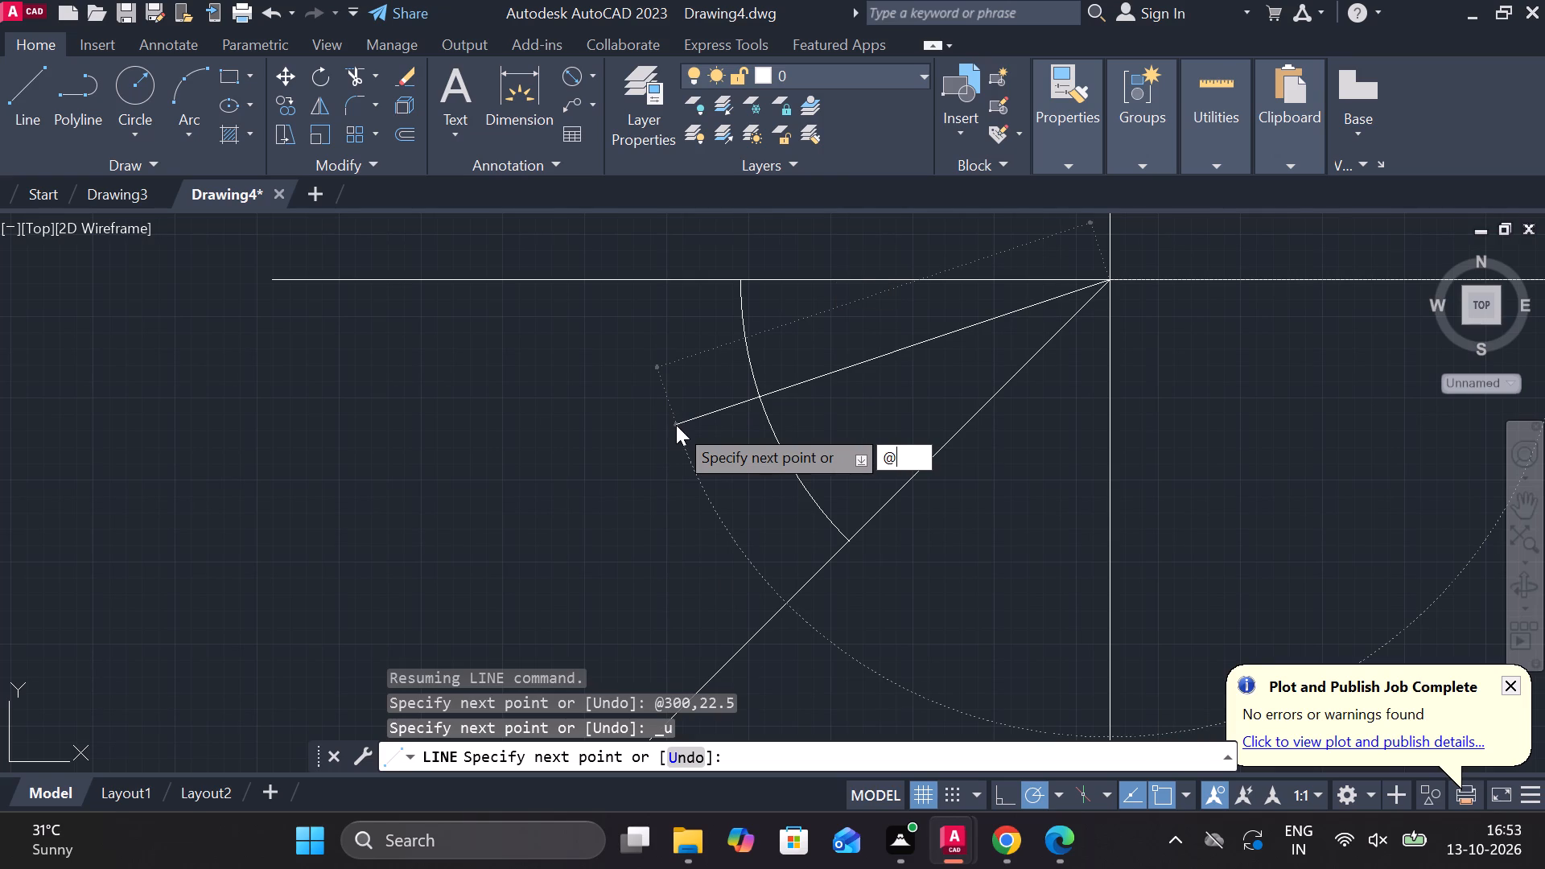
pyautogui.write('22')
pyautogui.press('BackSpace')
pyautogui.press('BackSpace')
pyautogui.press('3')
pyautogui.write('00')
pyautogui.press(',')
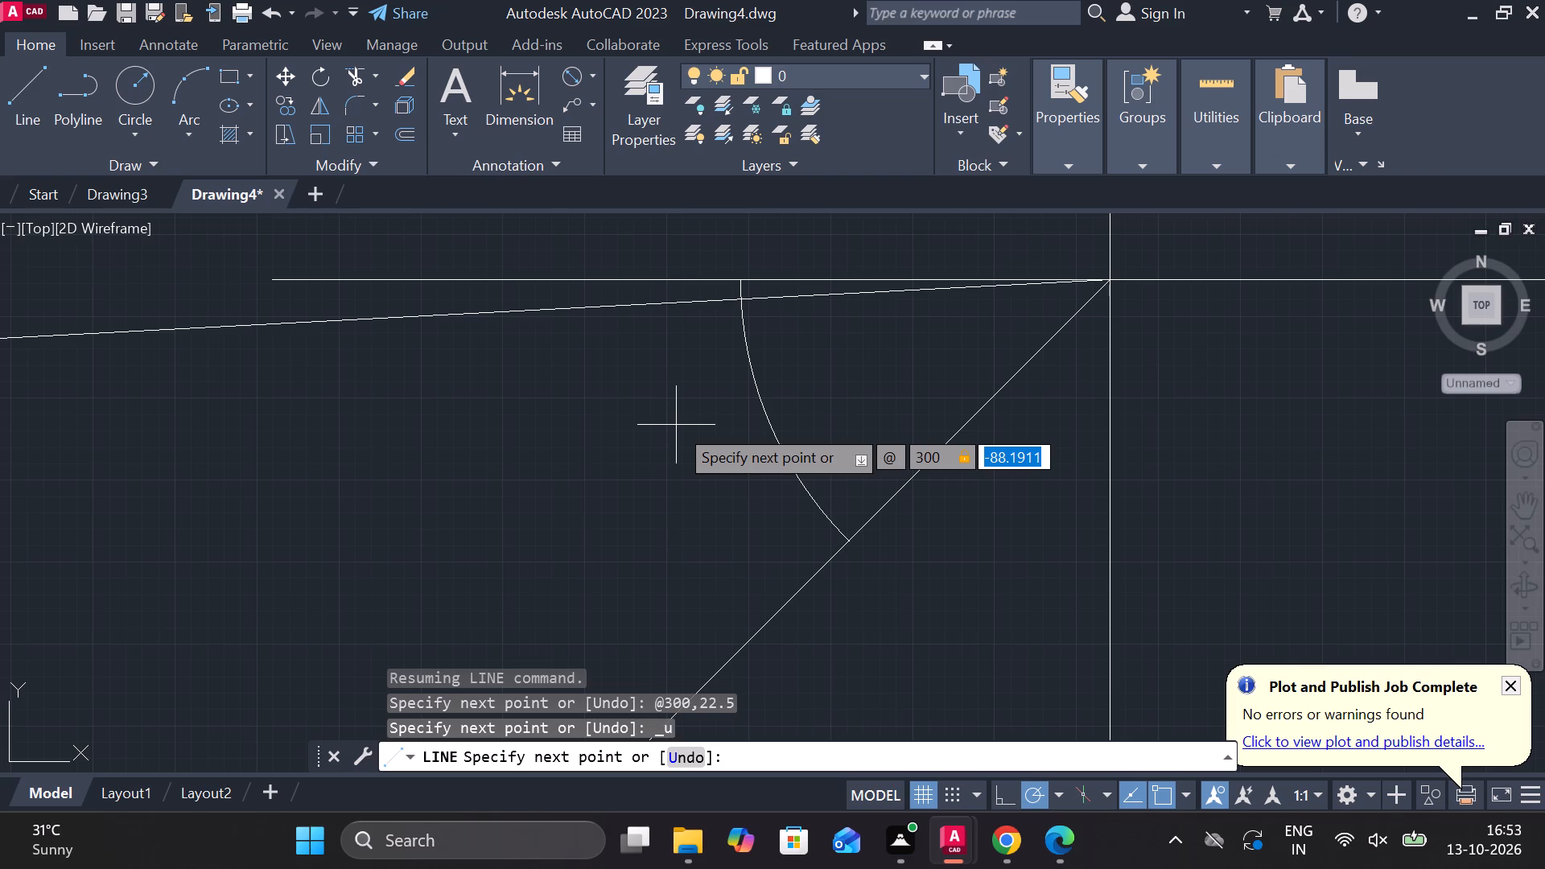
pyautogui.press('shift+less')
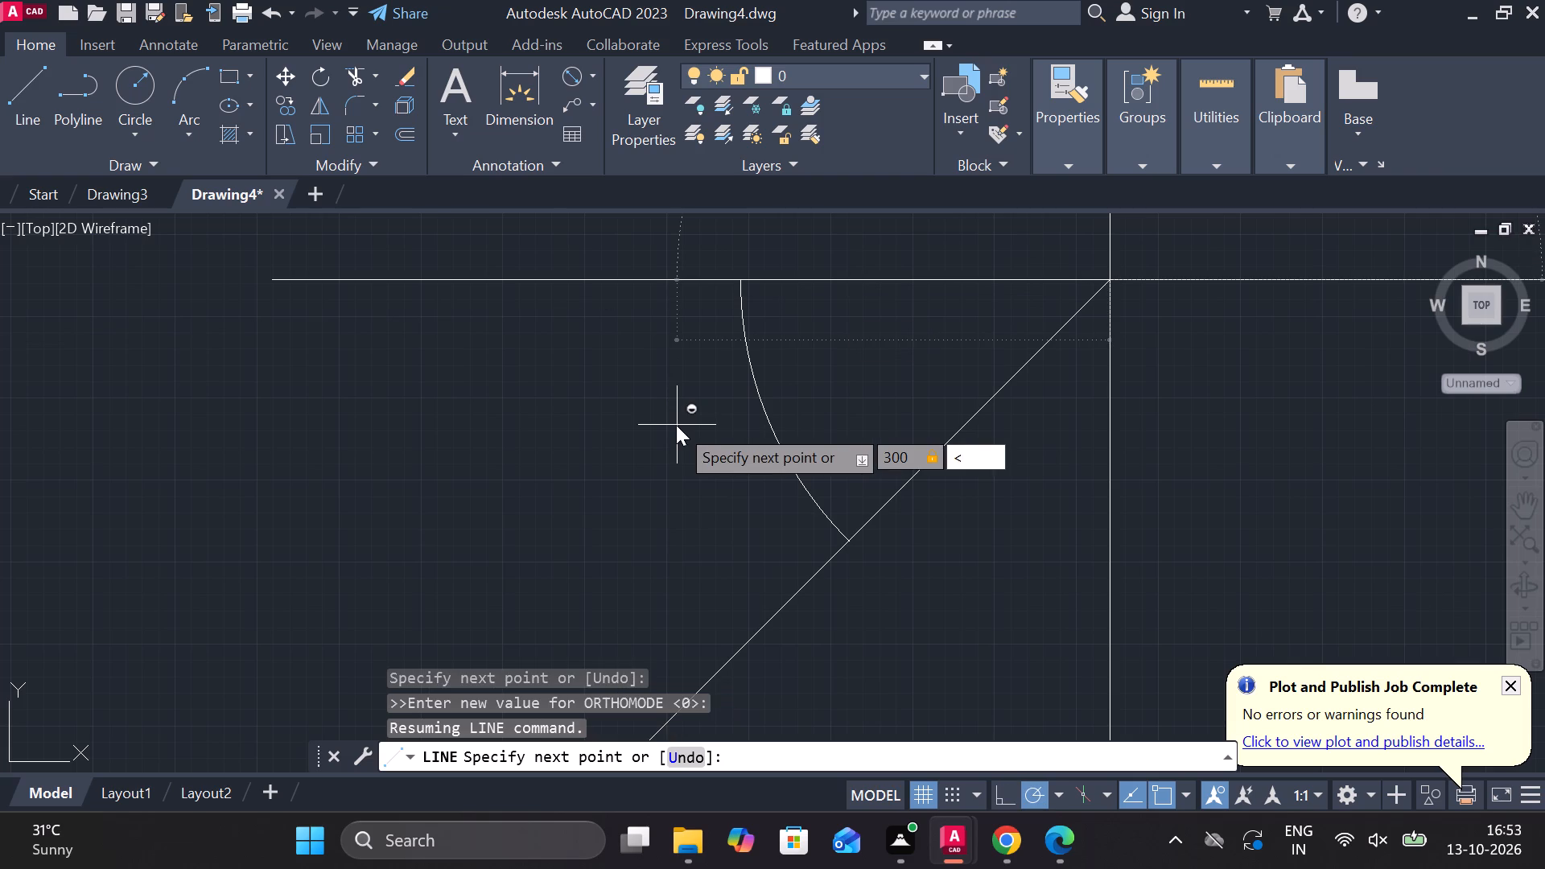
pyautogui.write('22')
pyautogui.press('.')
pyautogui.press('5')
pyautogui.press('Return')
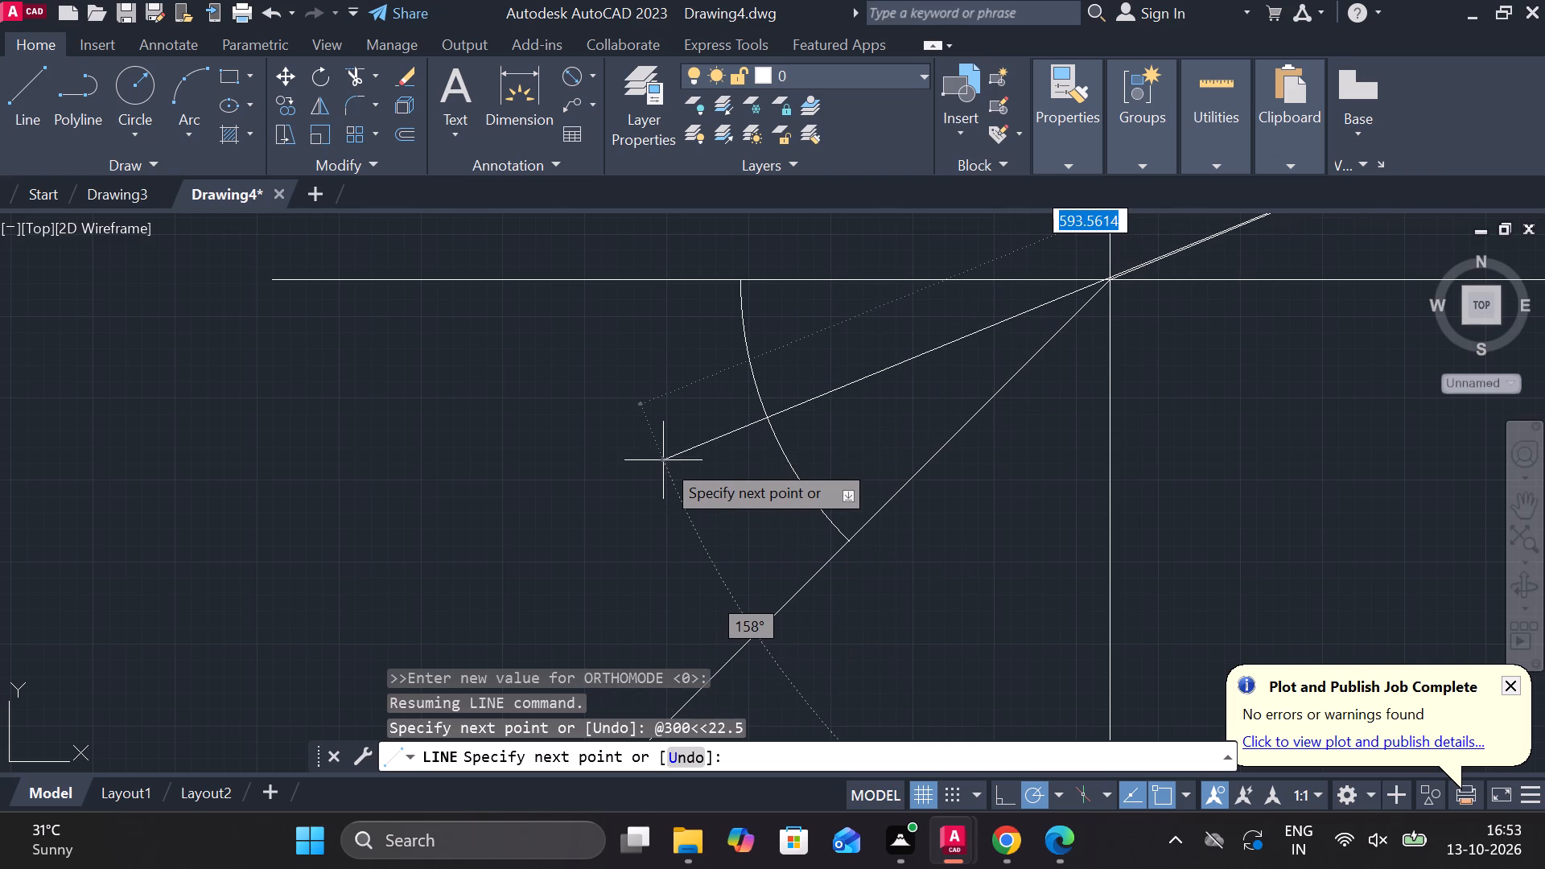
# Continue the line from its upper end back through the intersection at about 203°, about 574 units long, ending just beyond the arc.
pyautogui.scroll(2, 665, 459)
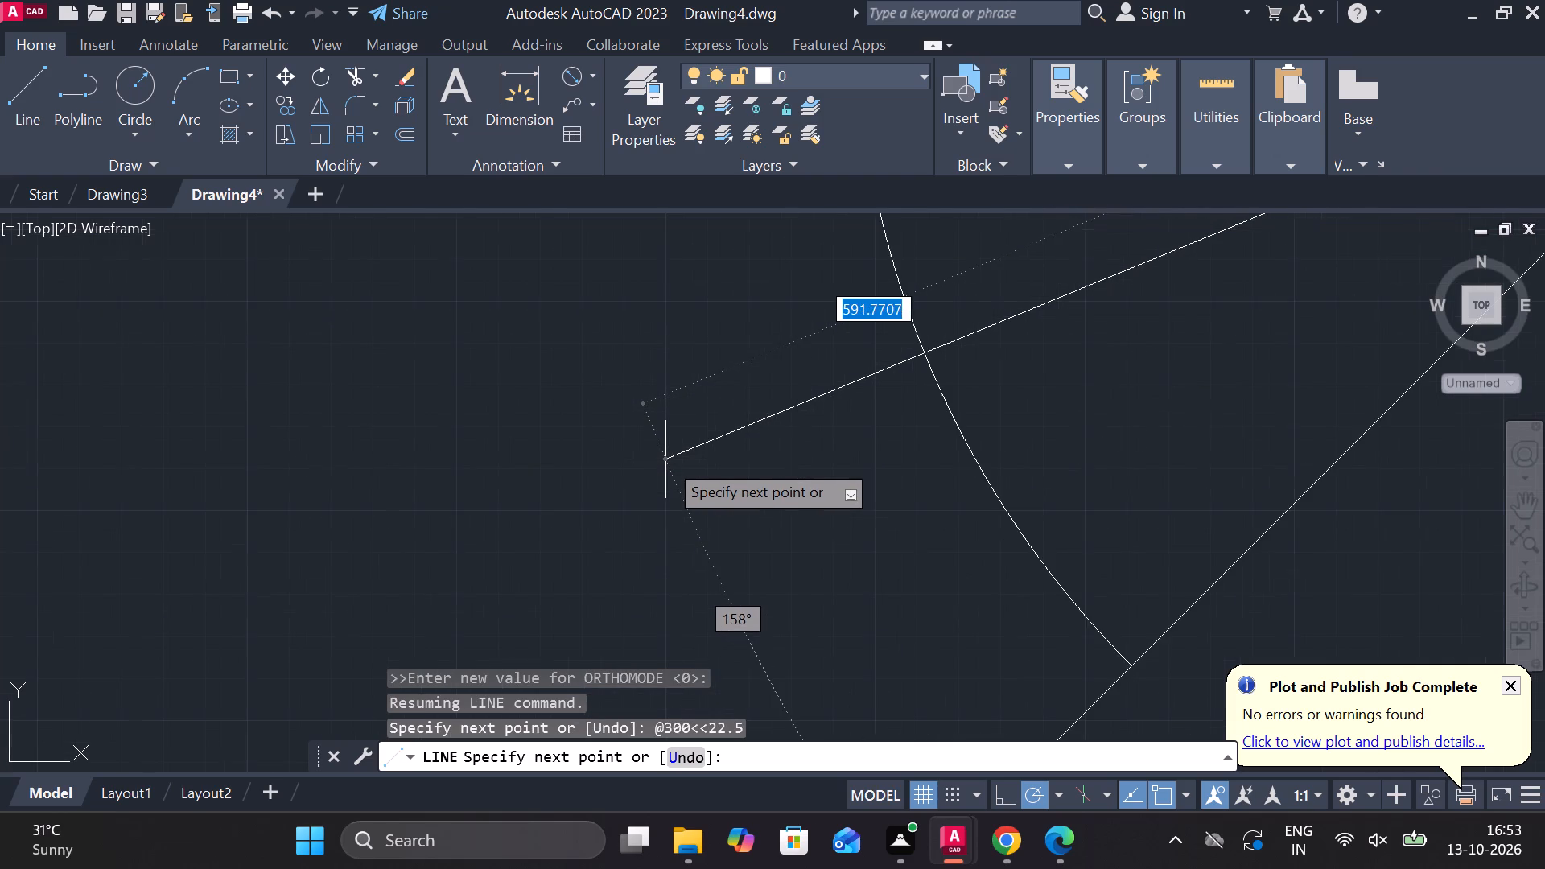
pyautogui.scroll(-4, 665, 459)
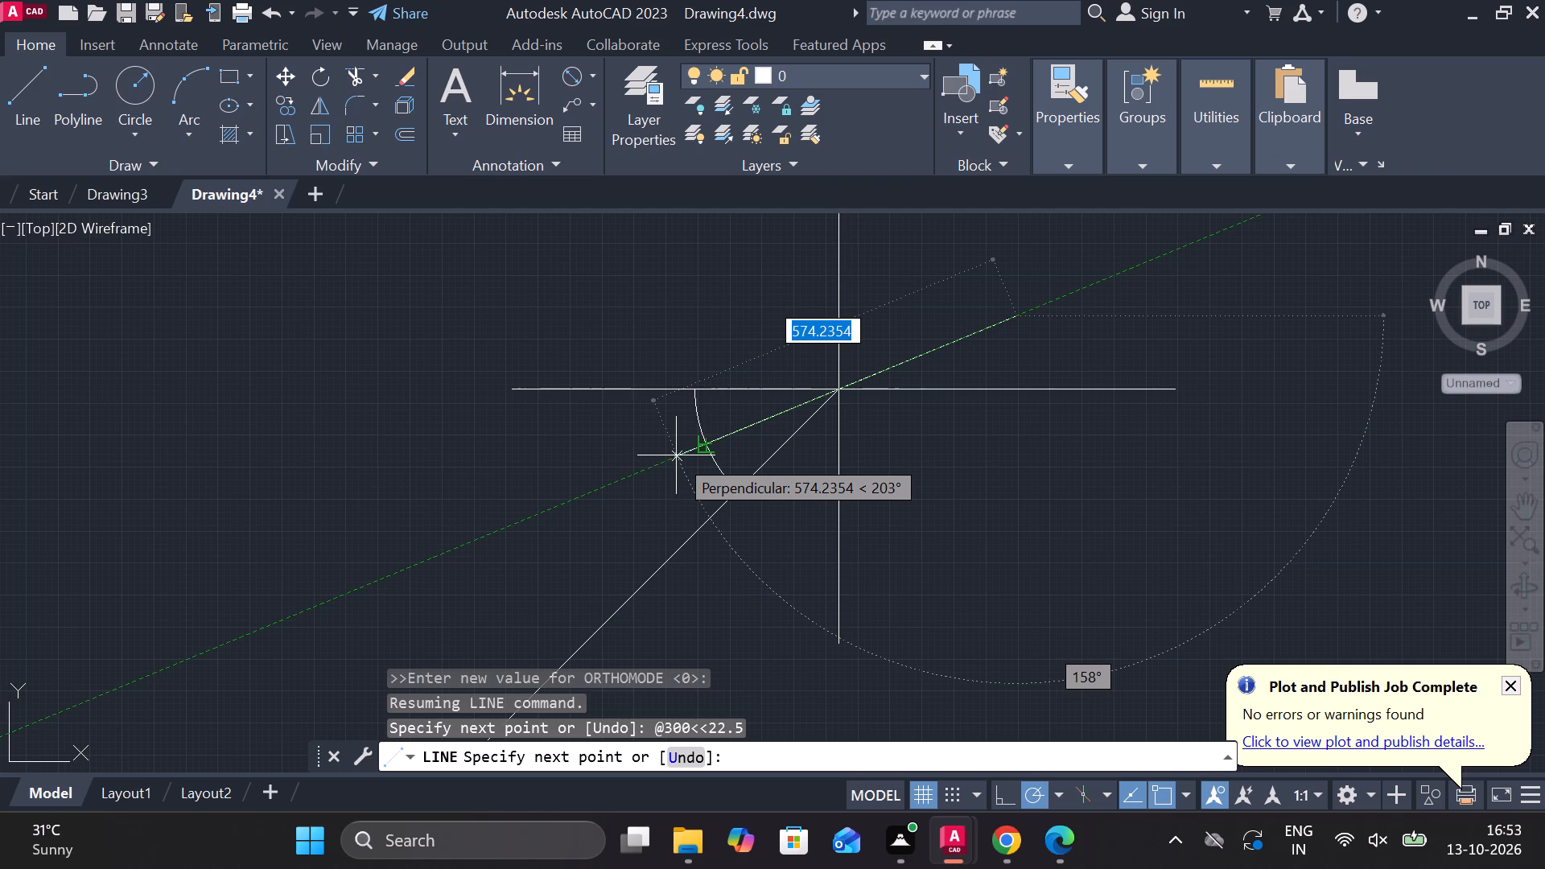
pyautogui.click(676, 455)
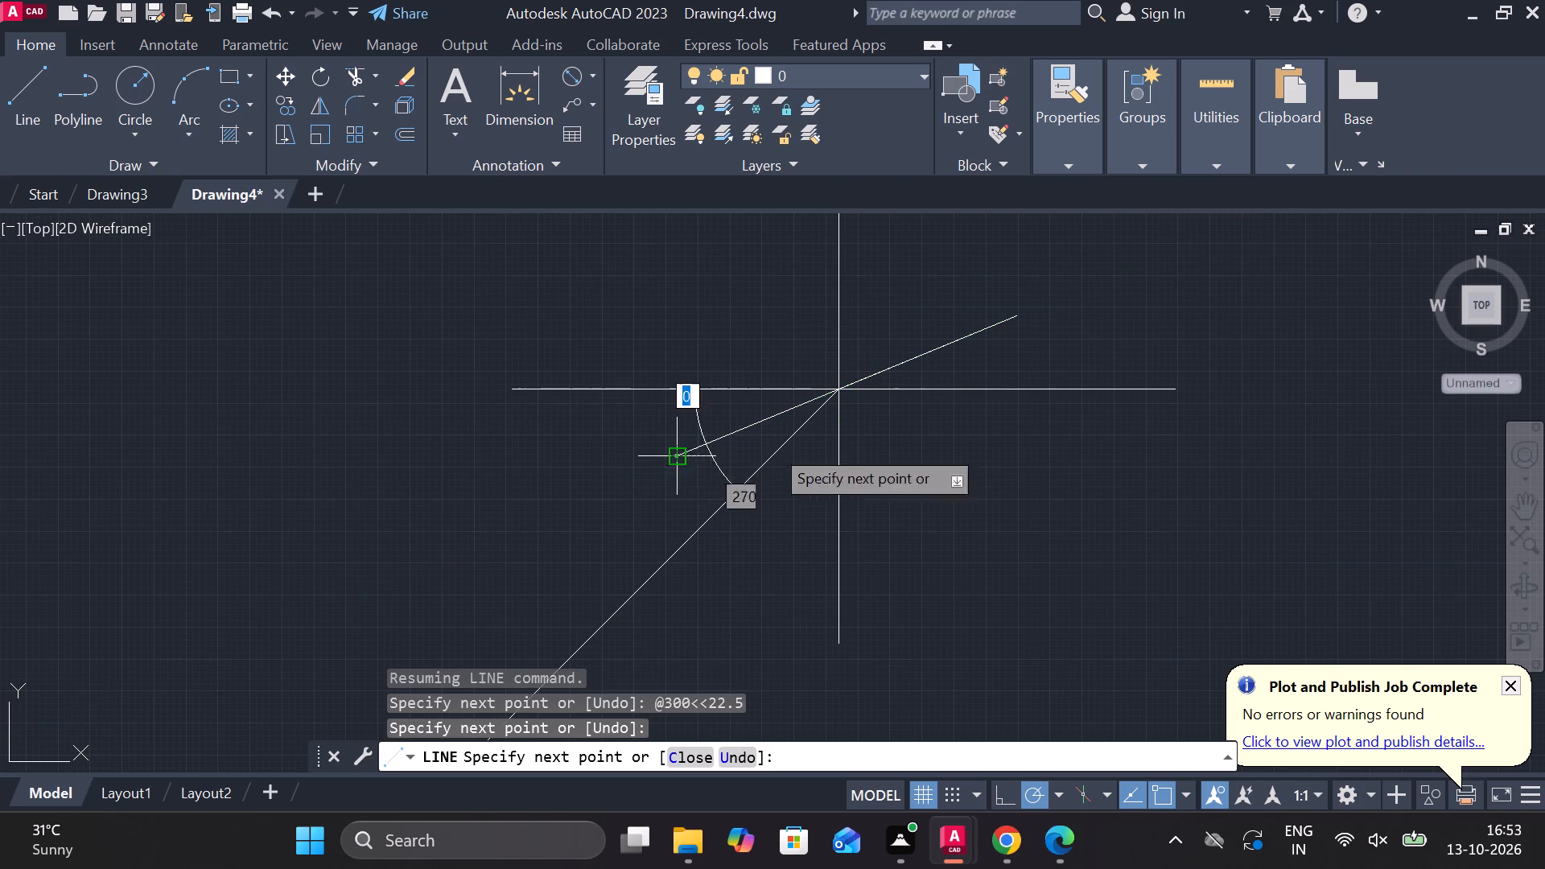
pyautogui.press('Escape')
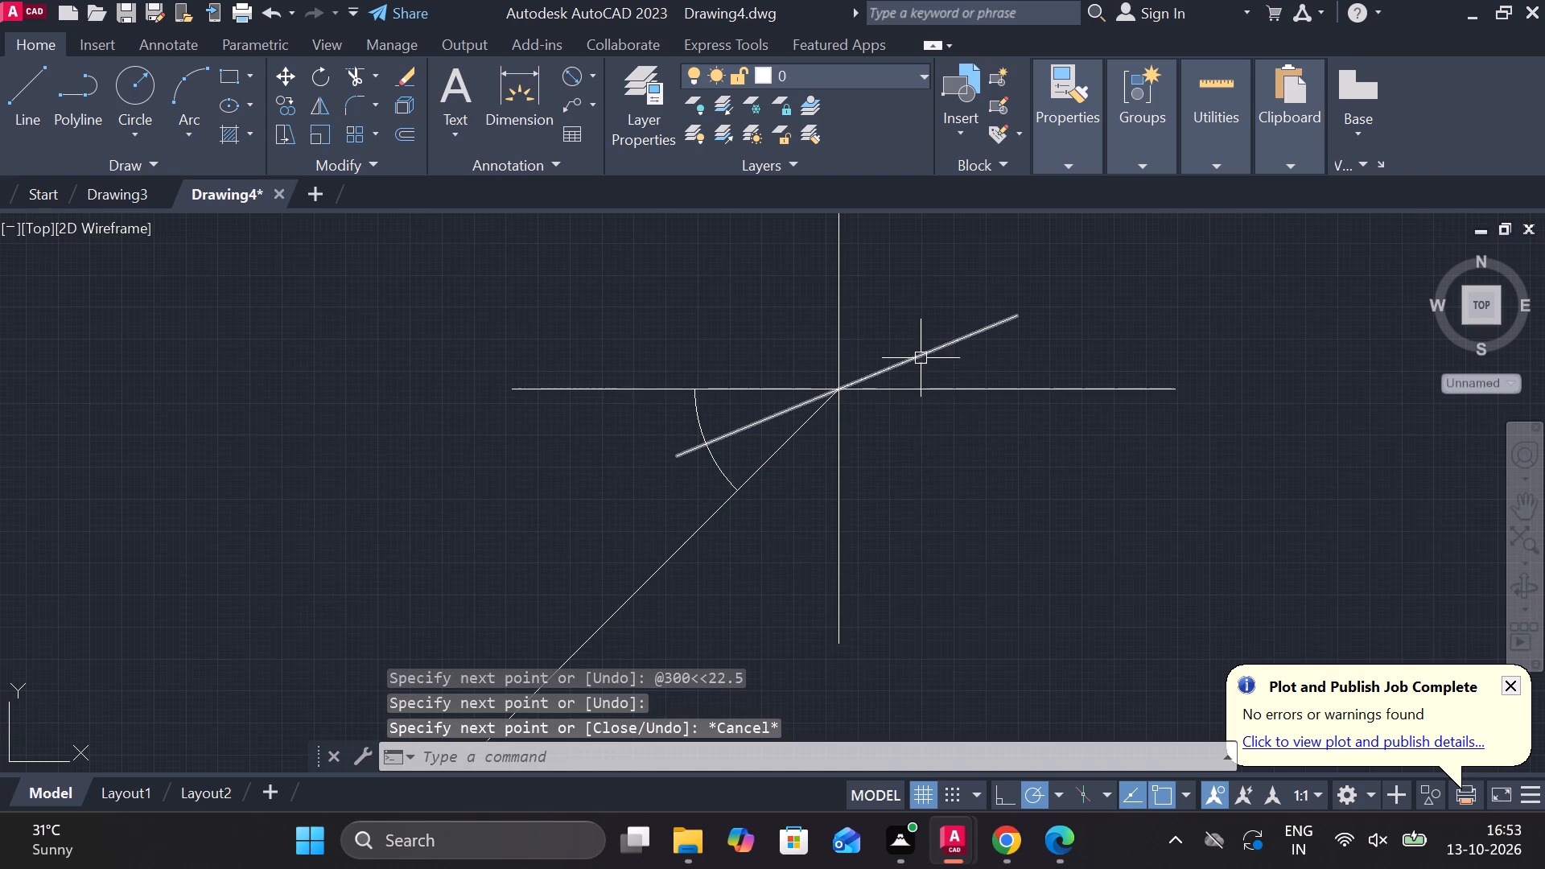
# Check the angle between the horizontal centre line and the intermediate line with a trial angular dimension, without placing it.
pyautogui.scroll(3, 925, 324)
pyautogui.scroll(-3, 920, 328)
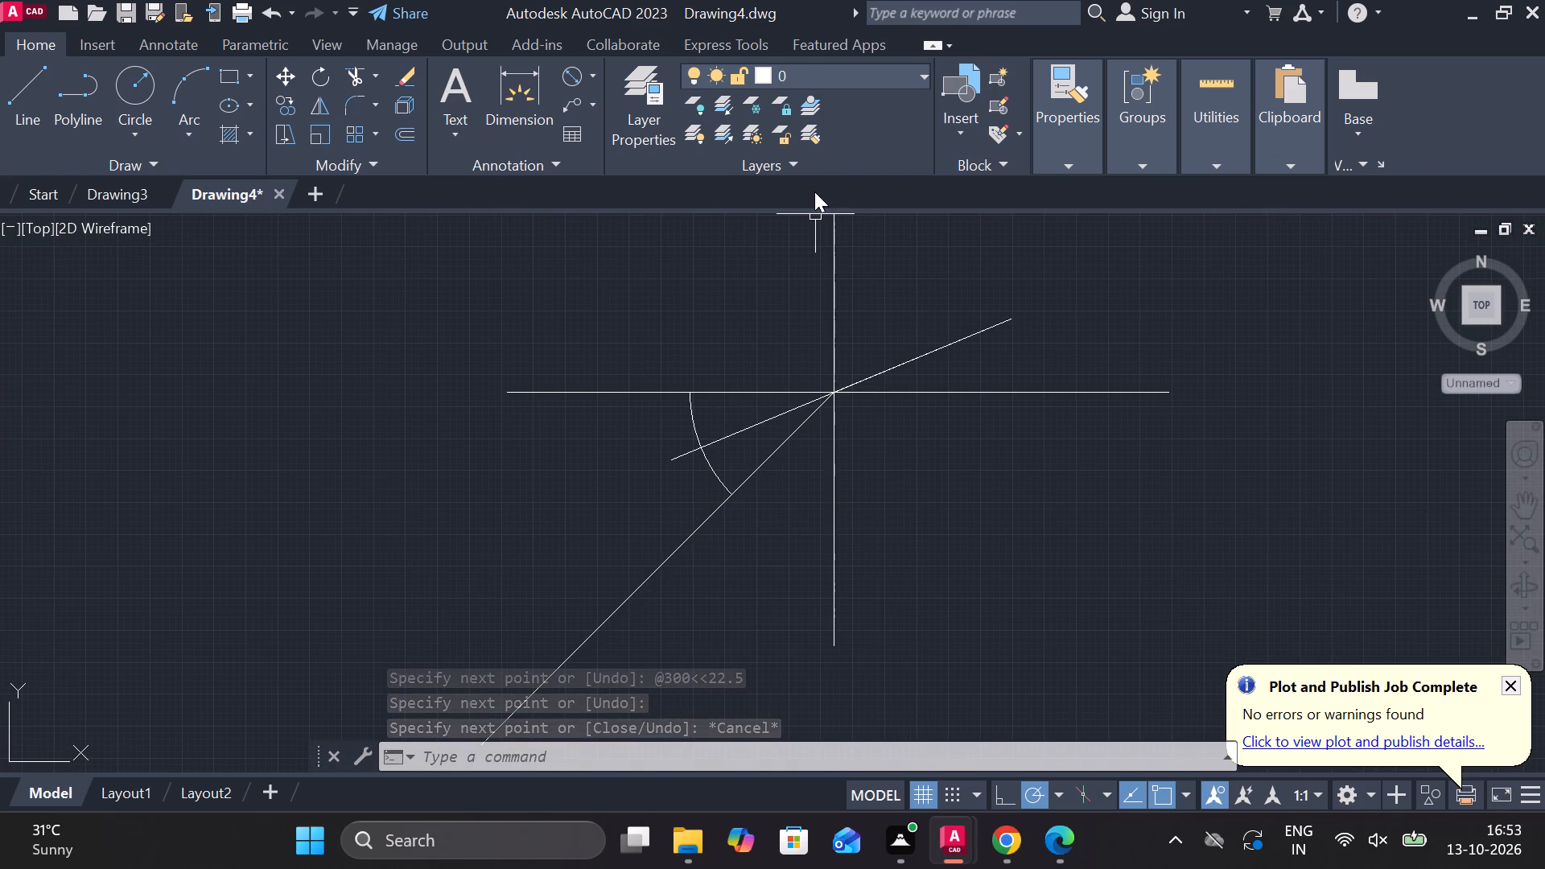
pyautogui.click(591, 74)
pyautogui.click(625, 203)
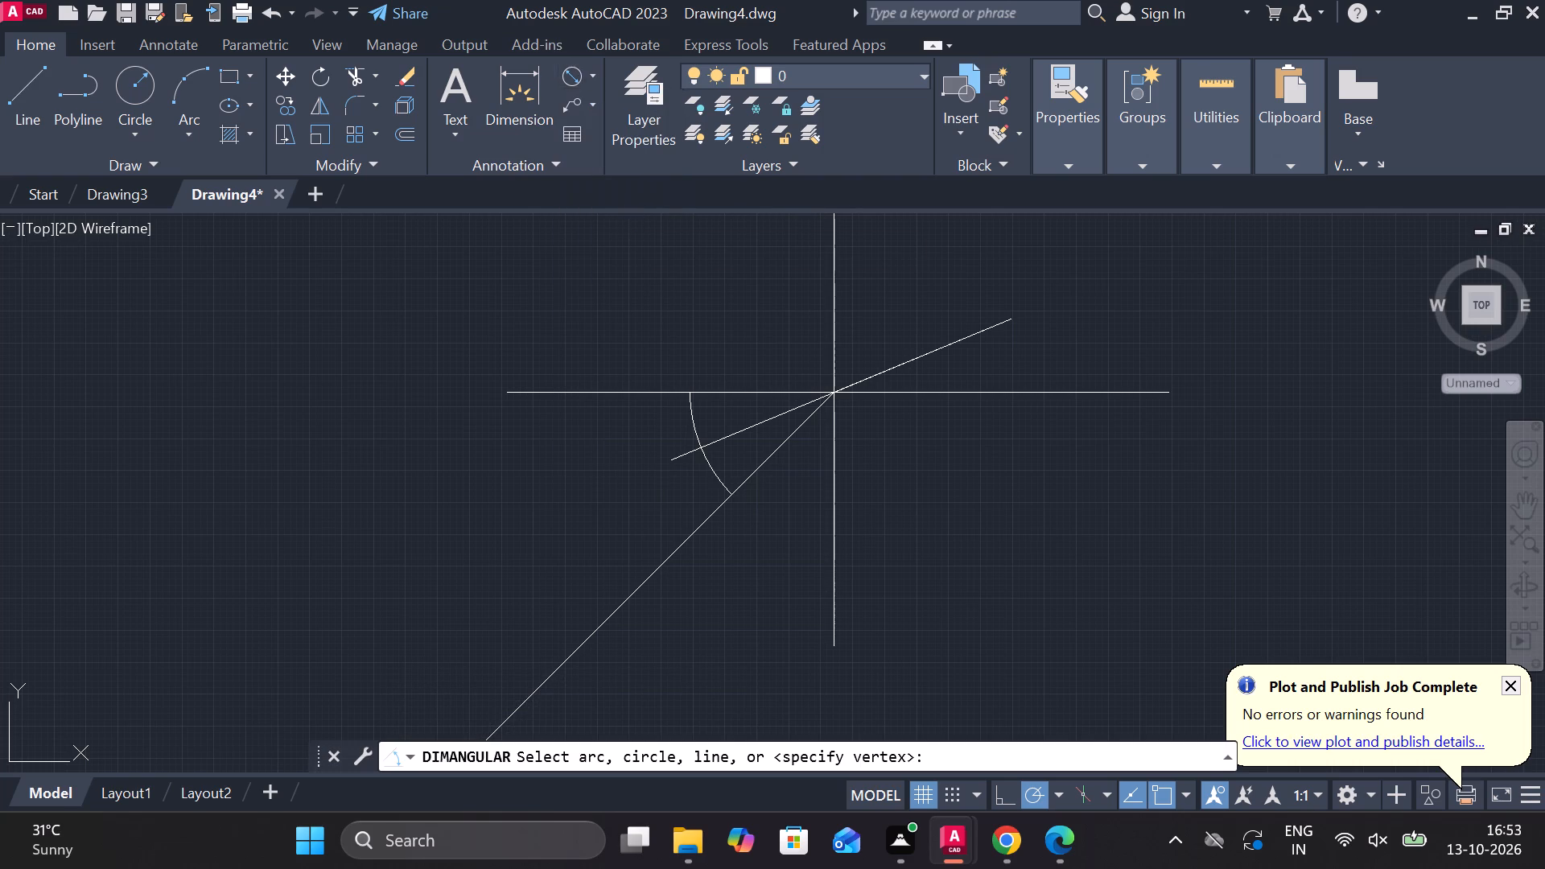
pyautogui.click(721, 394)
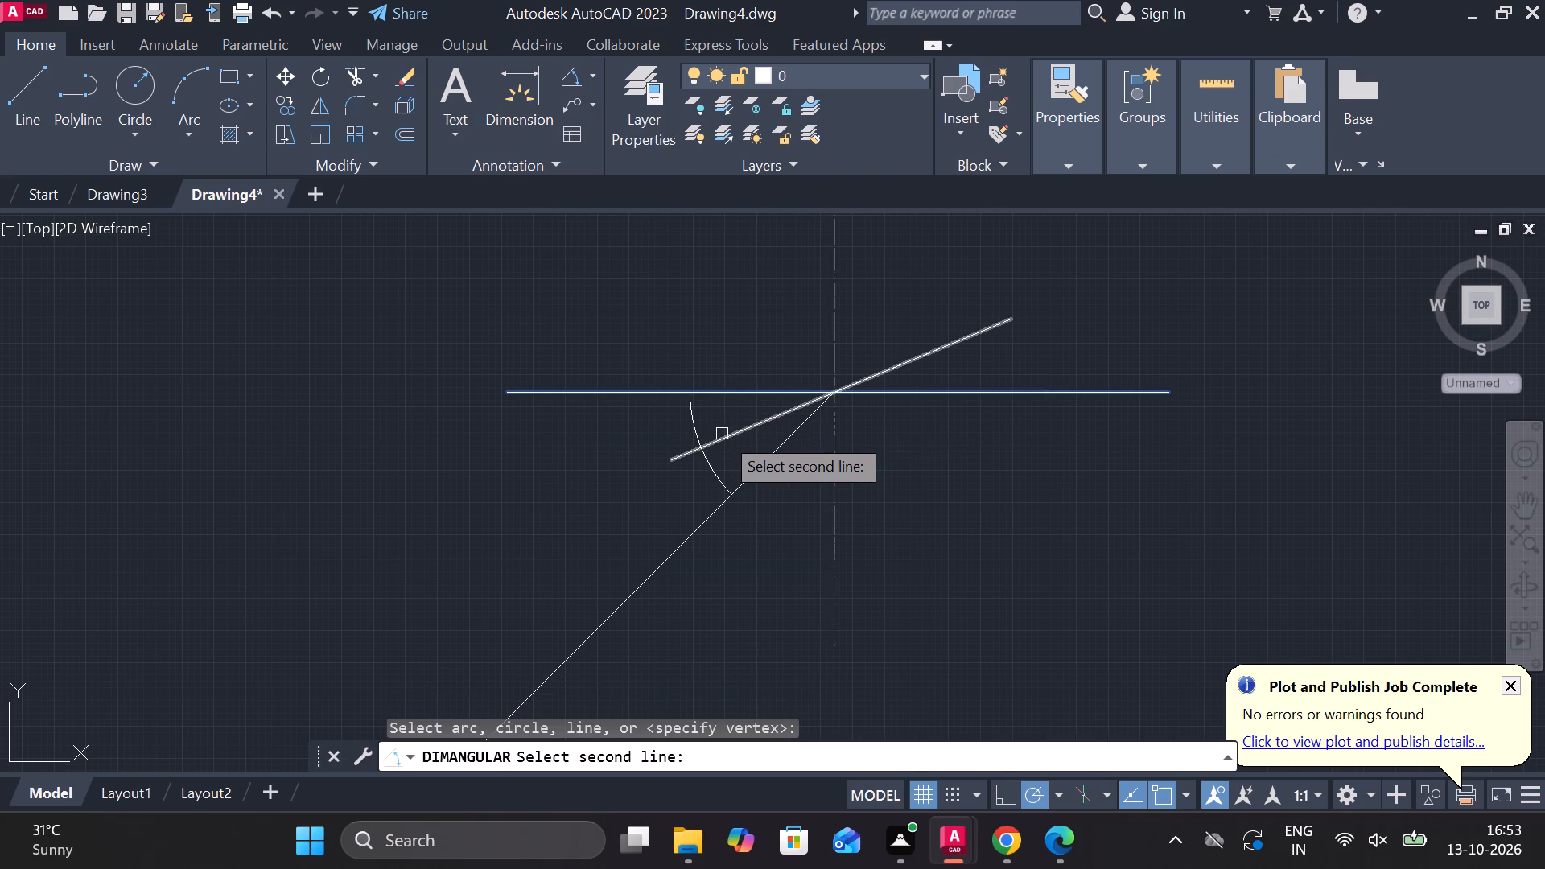
pyautogui.click(723, 437)
pyautogui.scroll(5, 629, 432)
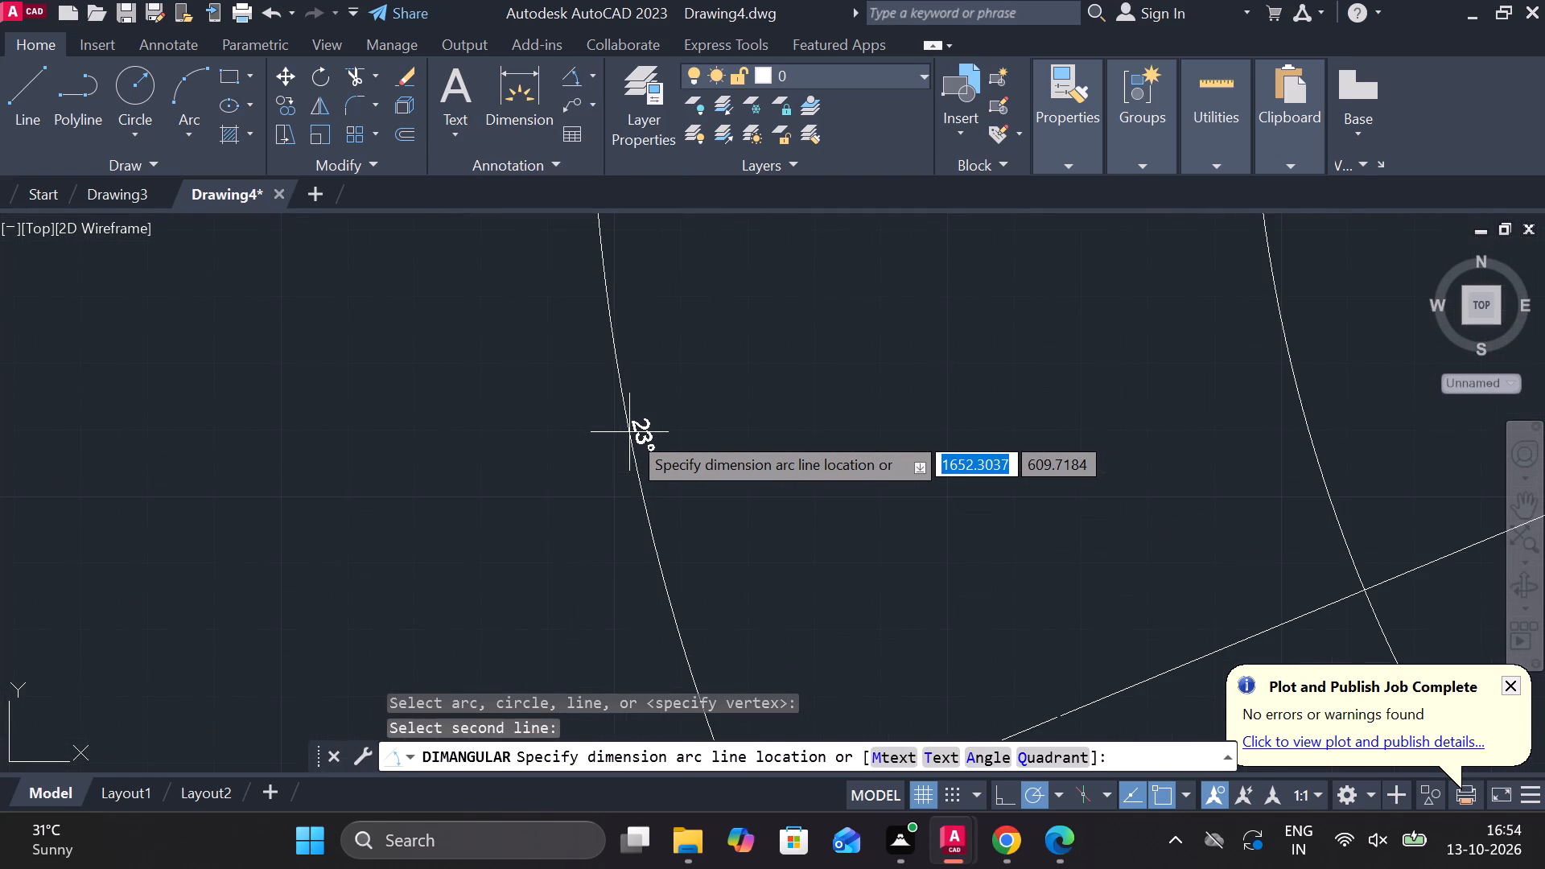
pyautogui.scroll(2, 629, 432)
pyautogui.scroll(-7, 629, 432)
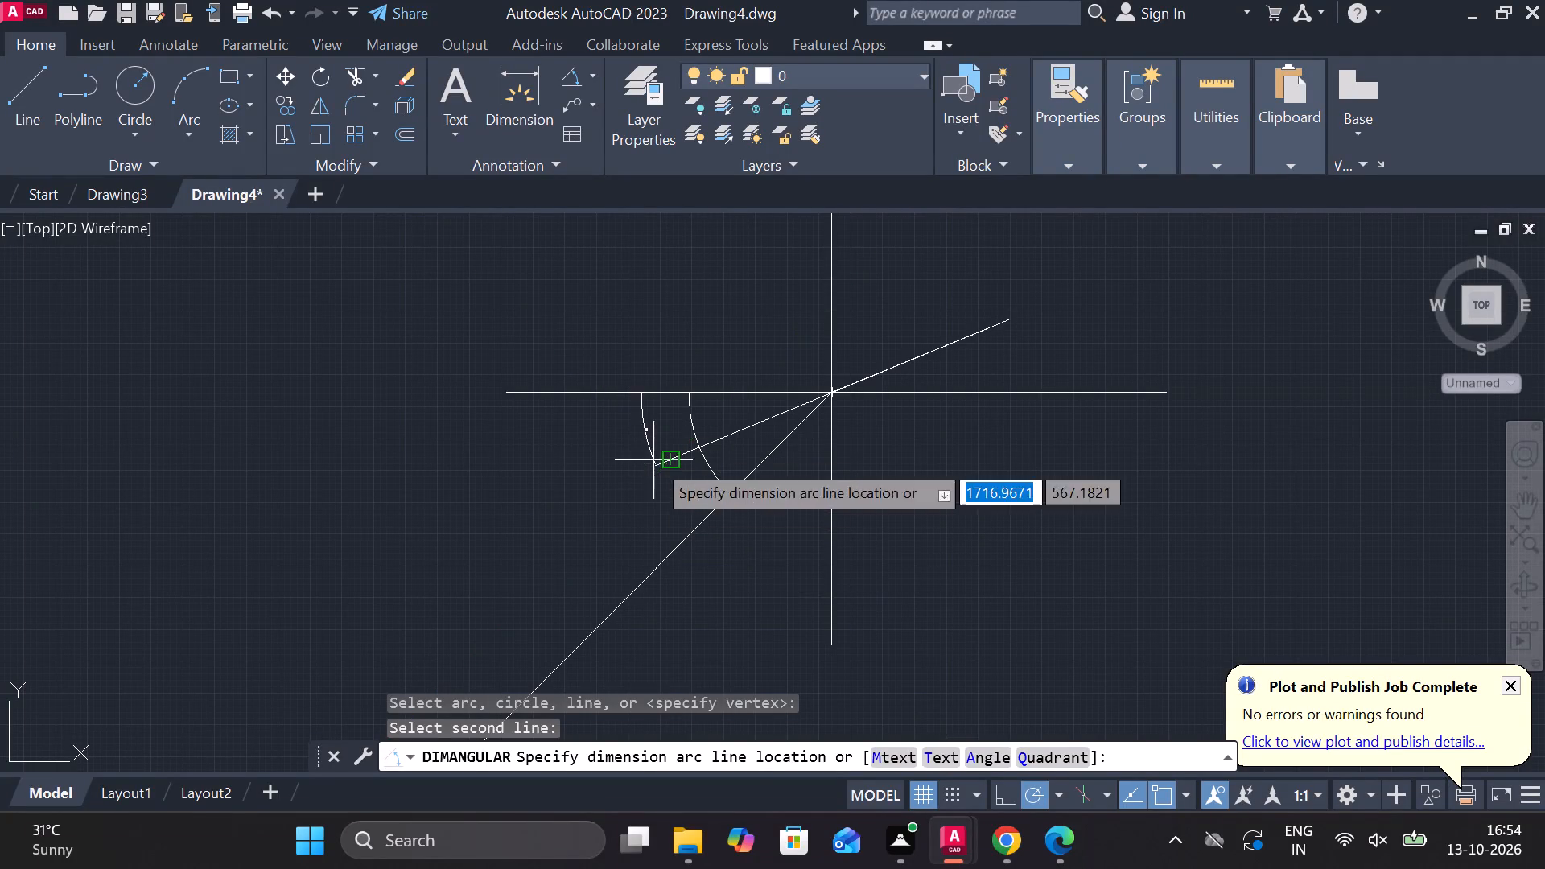
pyautogui.press('Escape')
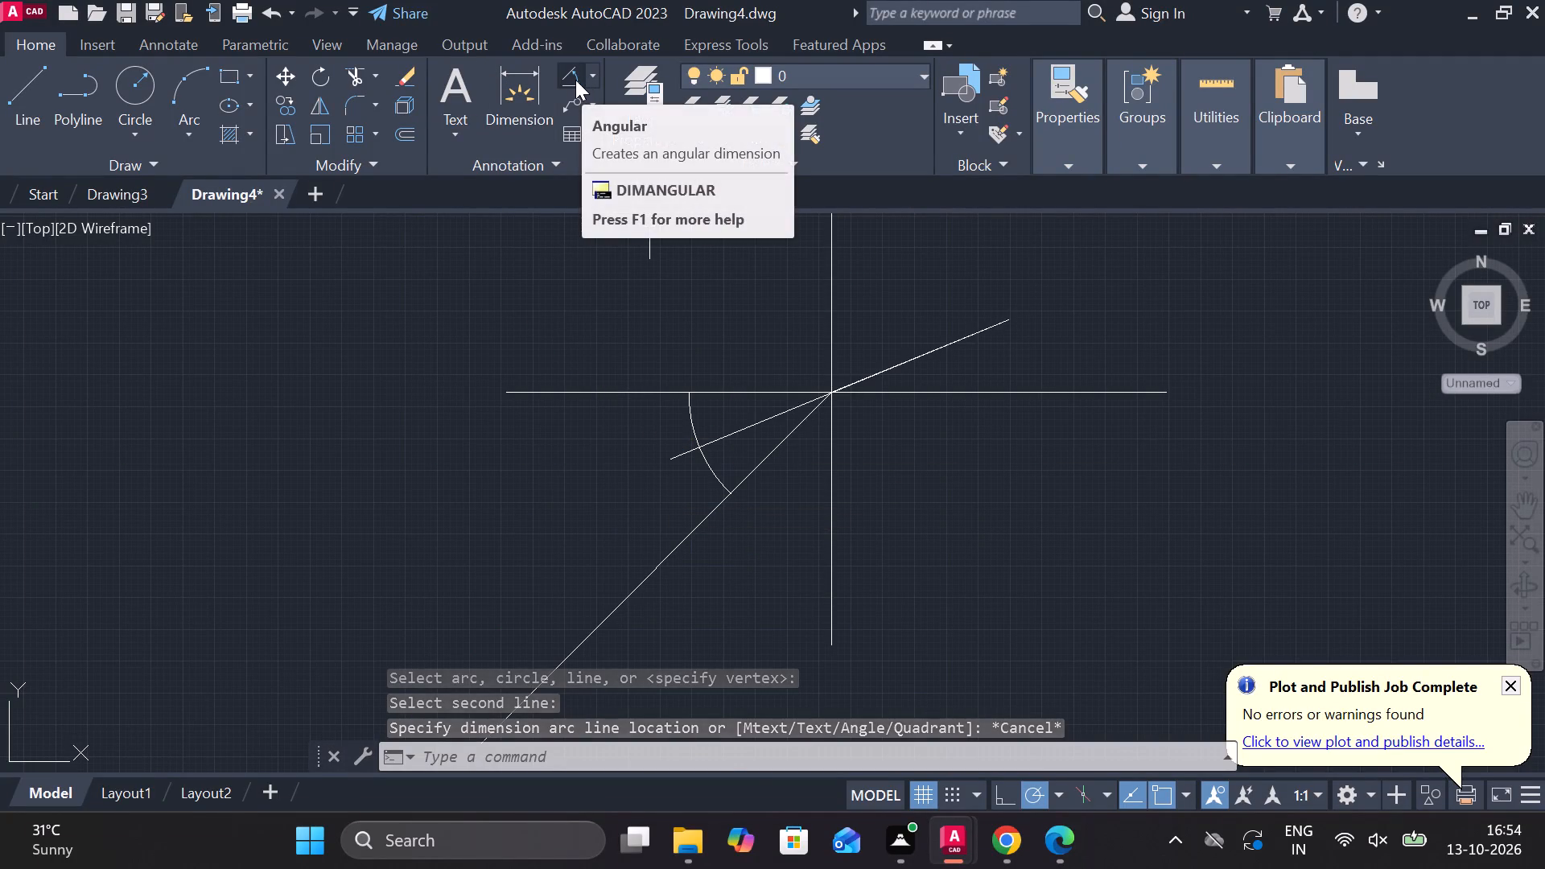
# Check the angle between the horizontal centre line and the lower angled line with a trial angular dimension, without placing it.
pyautogui.click(575, 80)
pyautogui.click(710, 395)
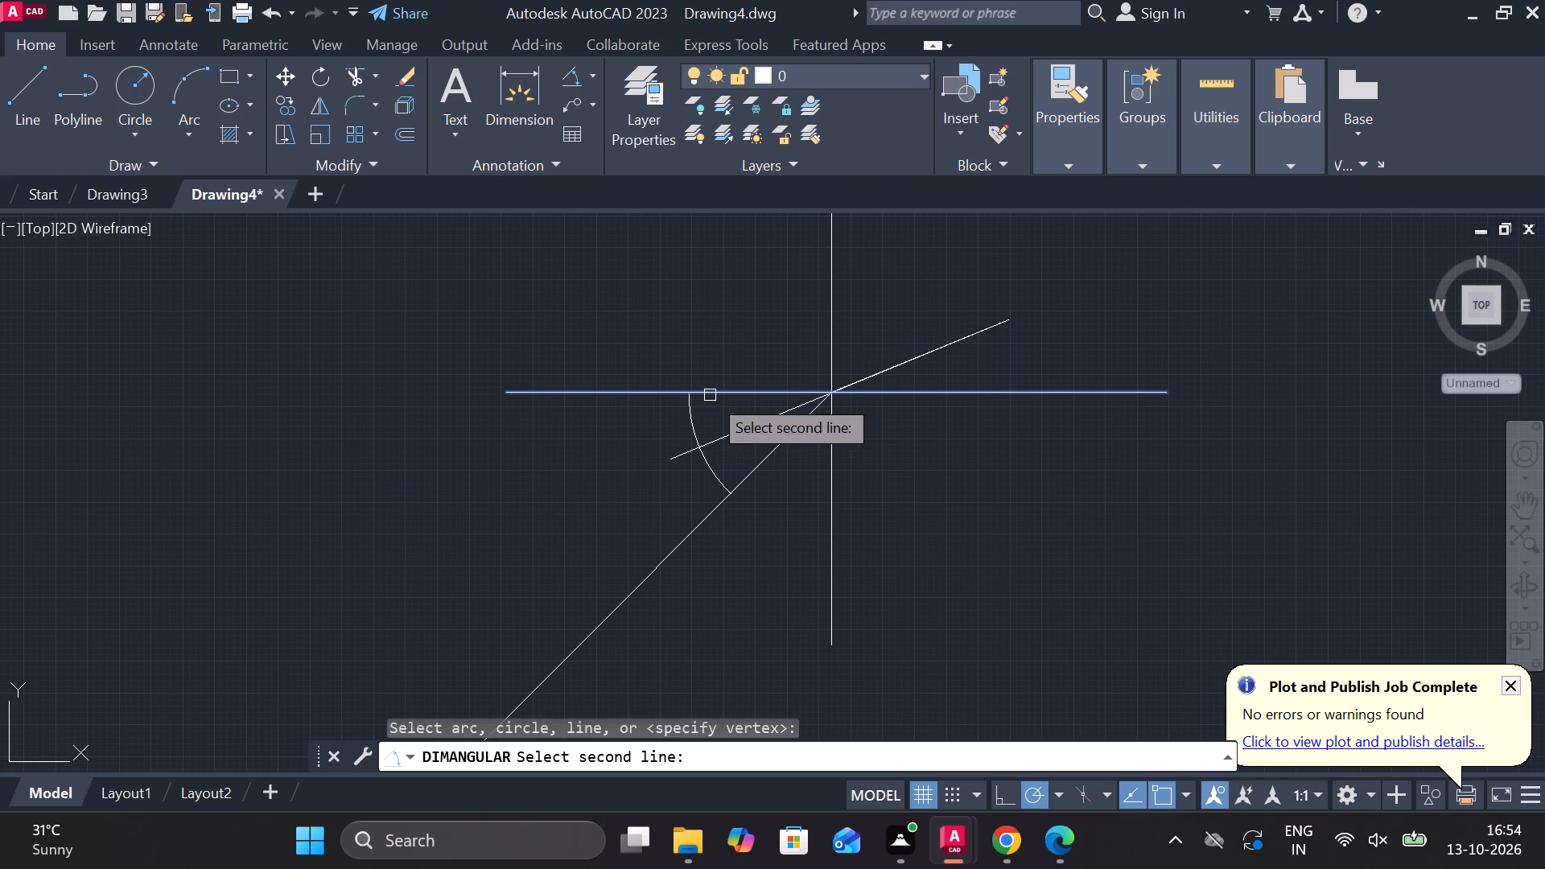
pyautogui.click(748, 476)
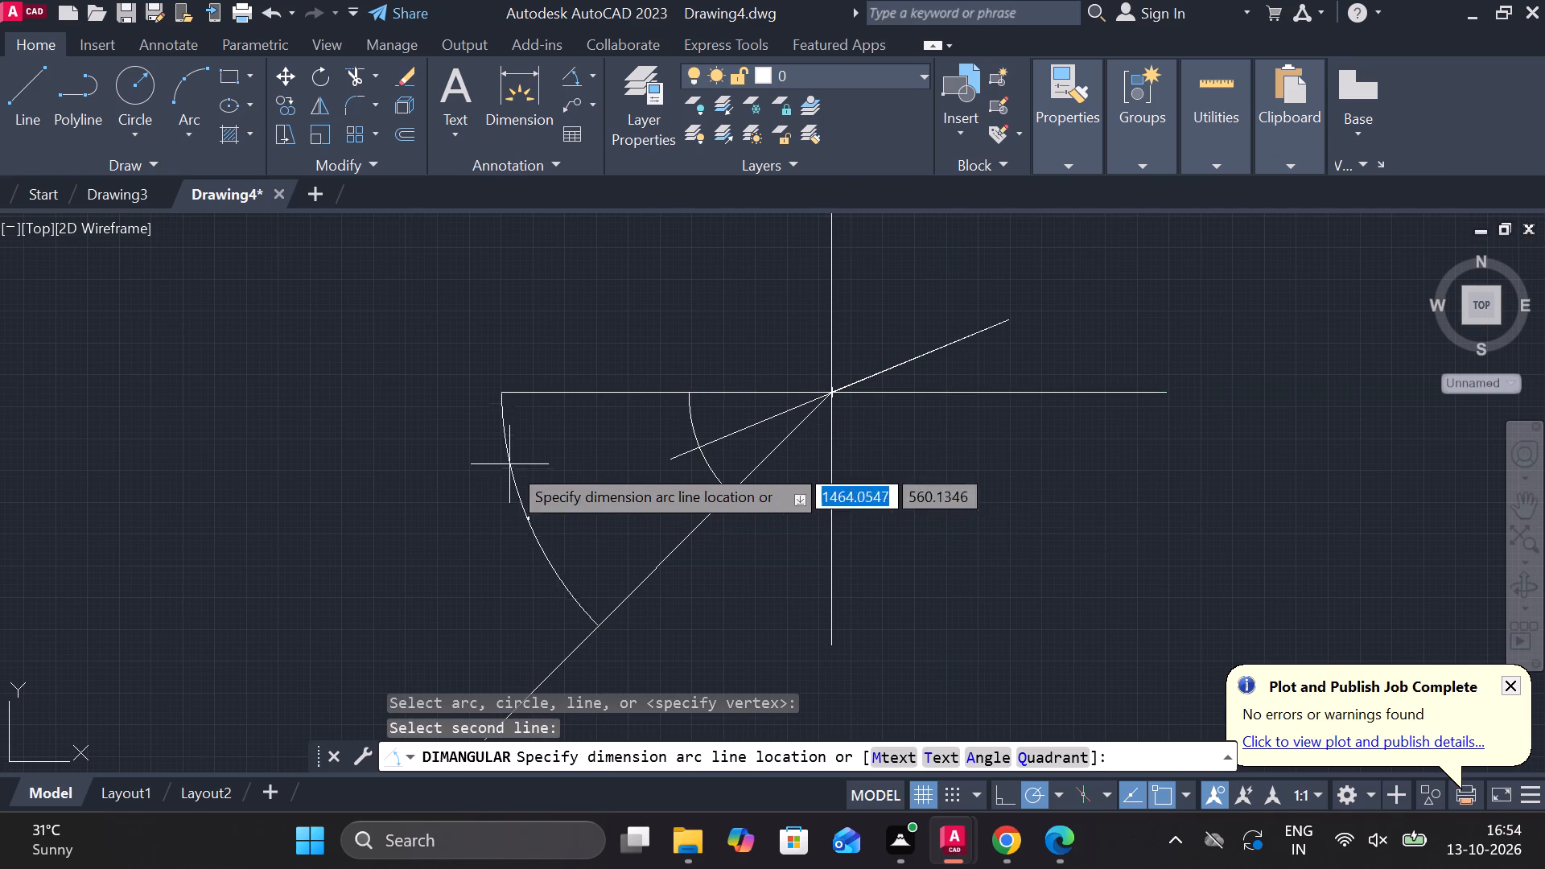
pyautogui.scroll(5, 569, 472)
pyautogui.scroll(-3, 570, 468)
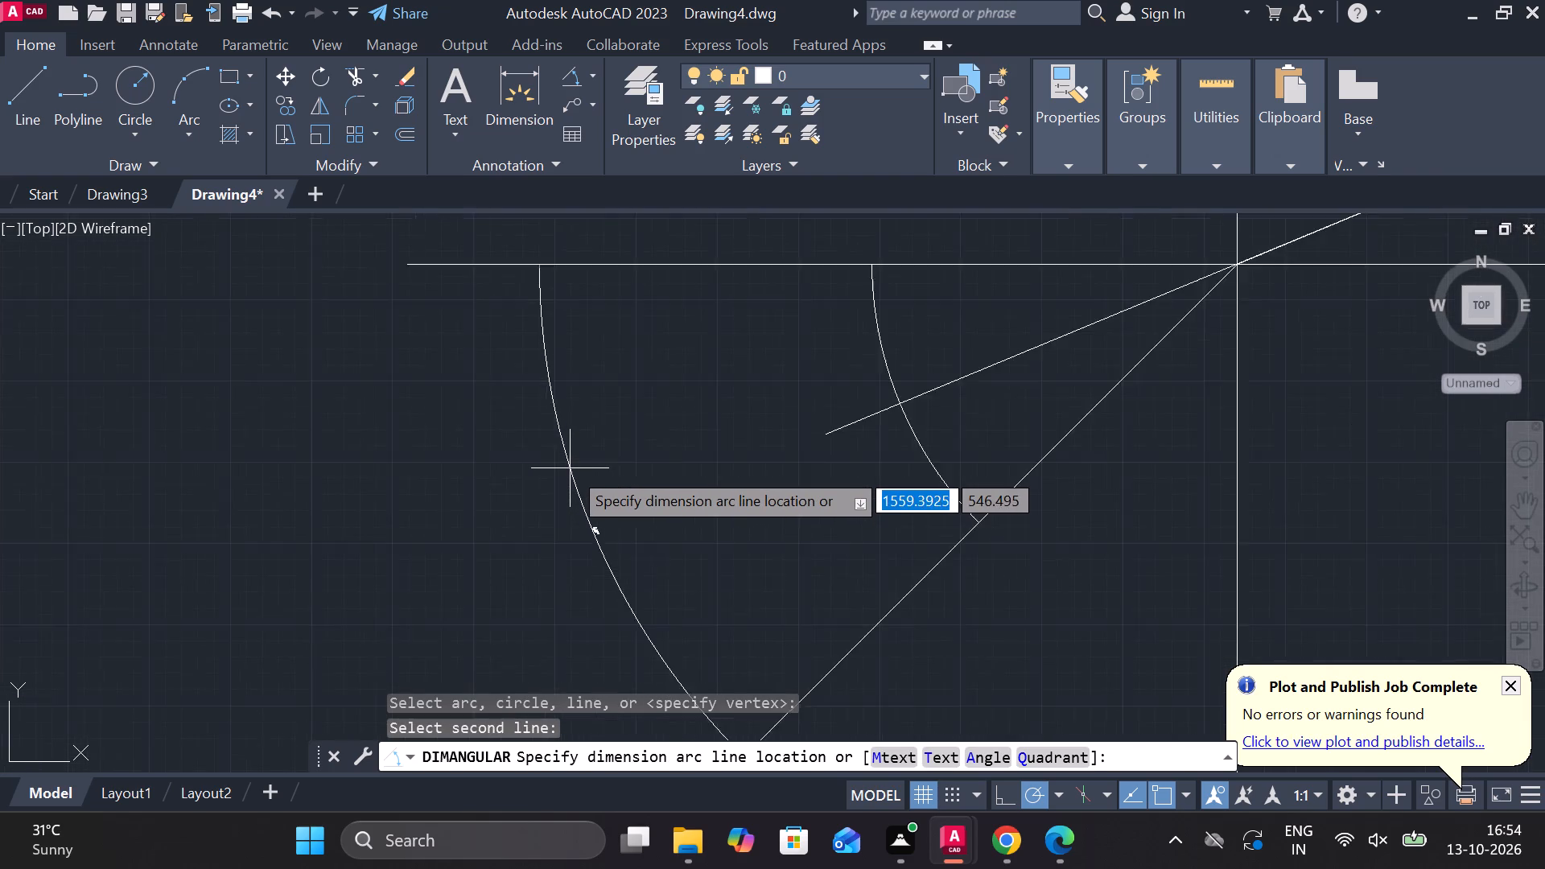
pyautogui.scroll(-2, 570, 468)
pyautogui.press('Escape')
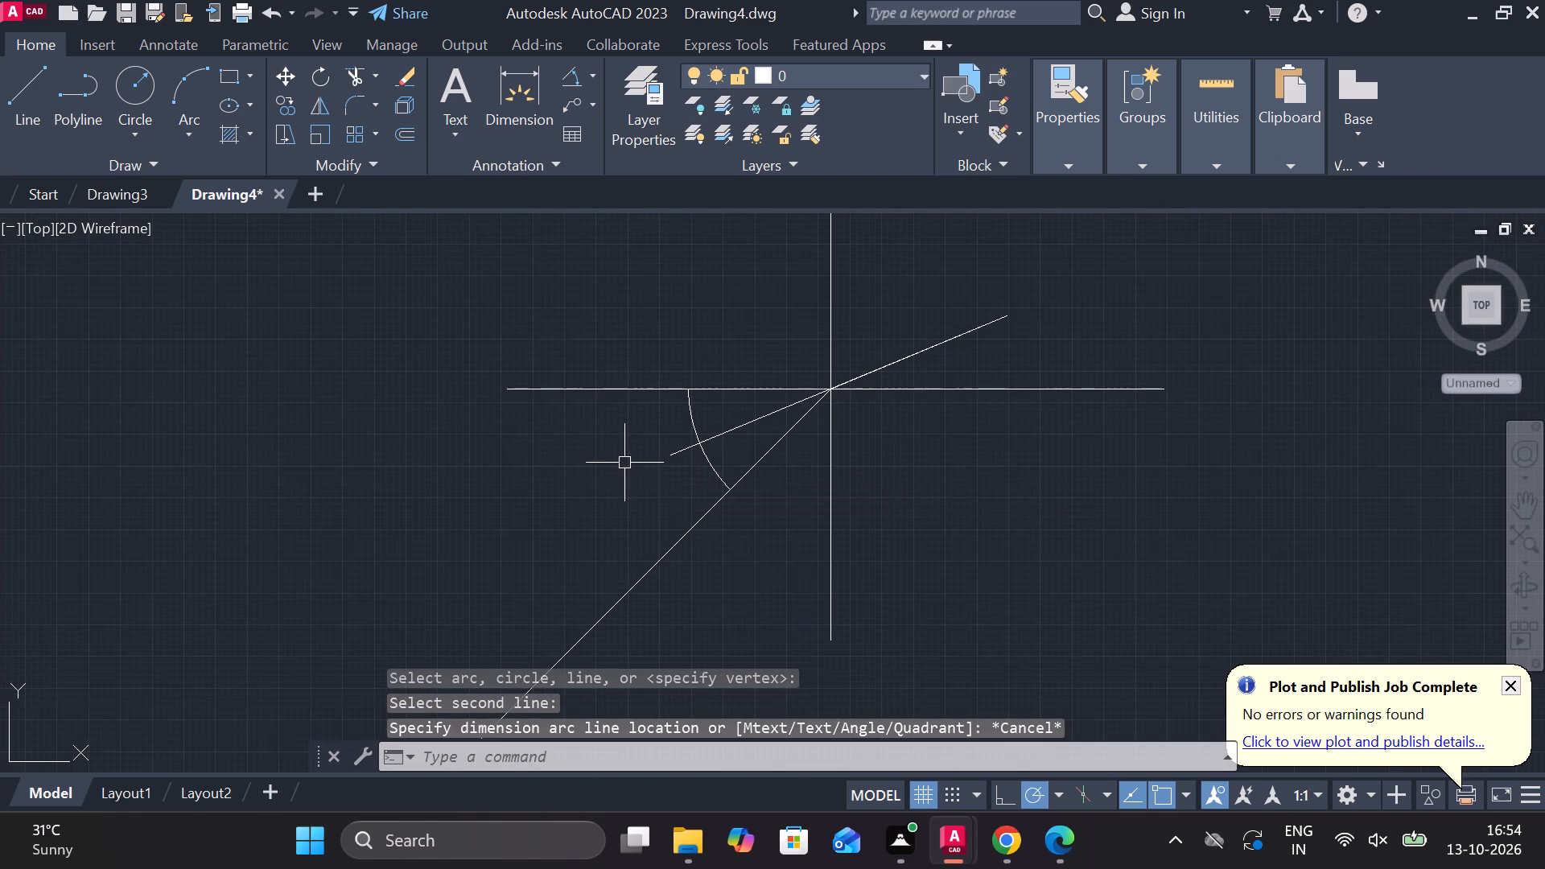
# Delete both intermediate line segments, the one crossing the arc and the one above the horizontal centre line.
pyautogui.click(744, 422)
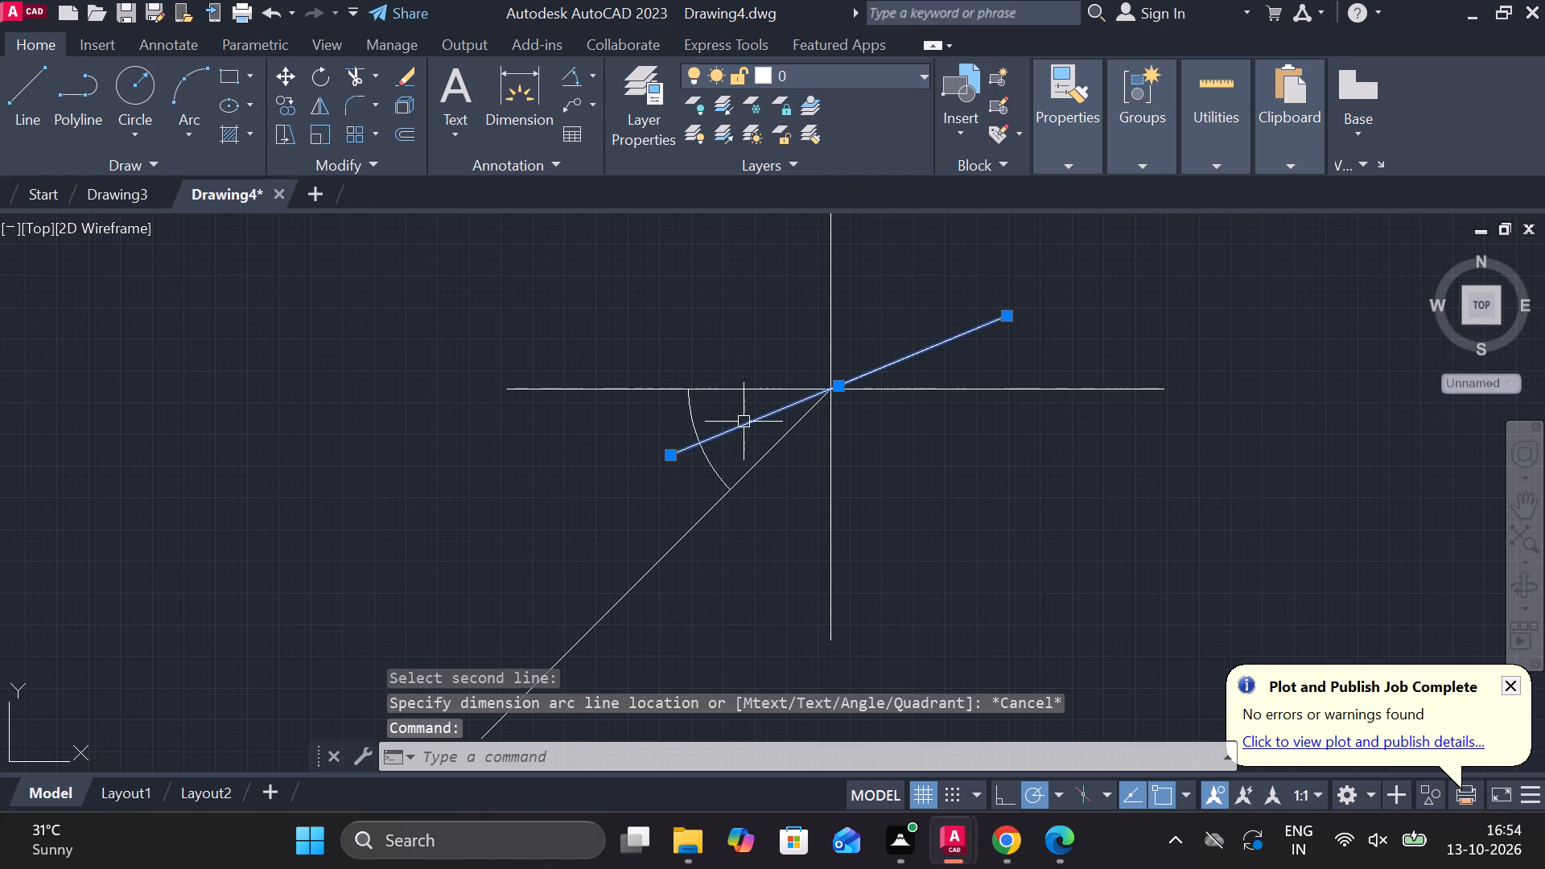
pyautogui.press('Delete')
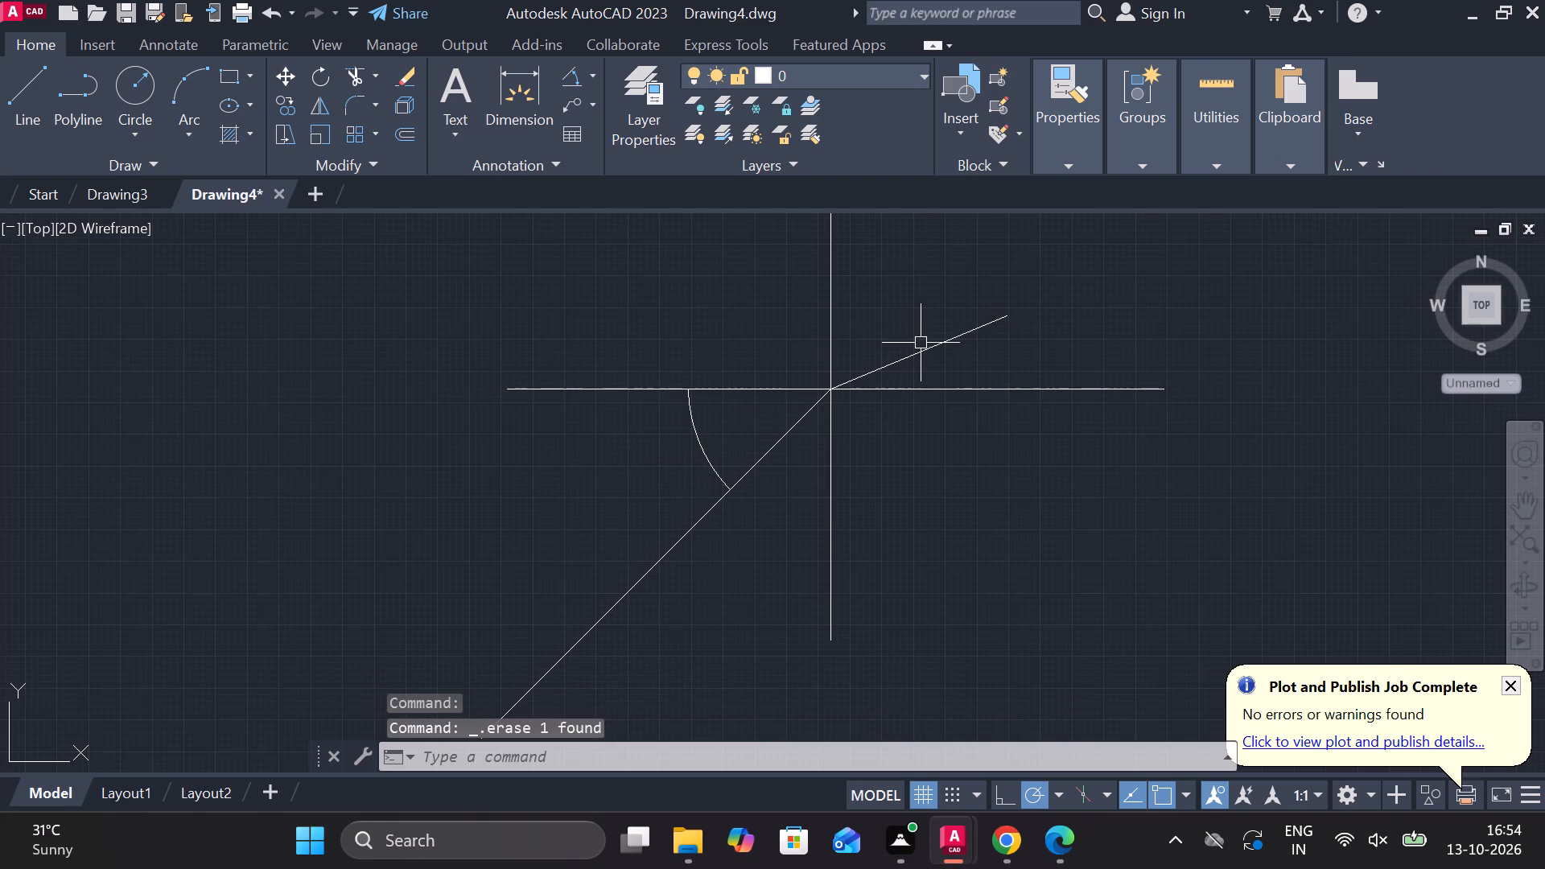
pyautogui.click(923, 352)
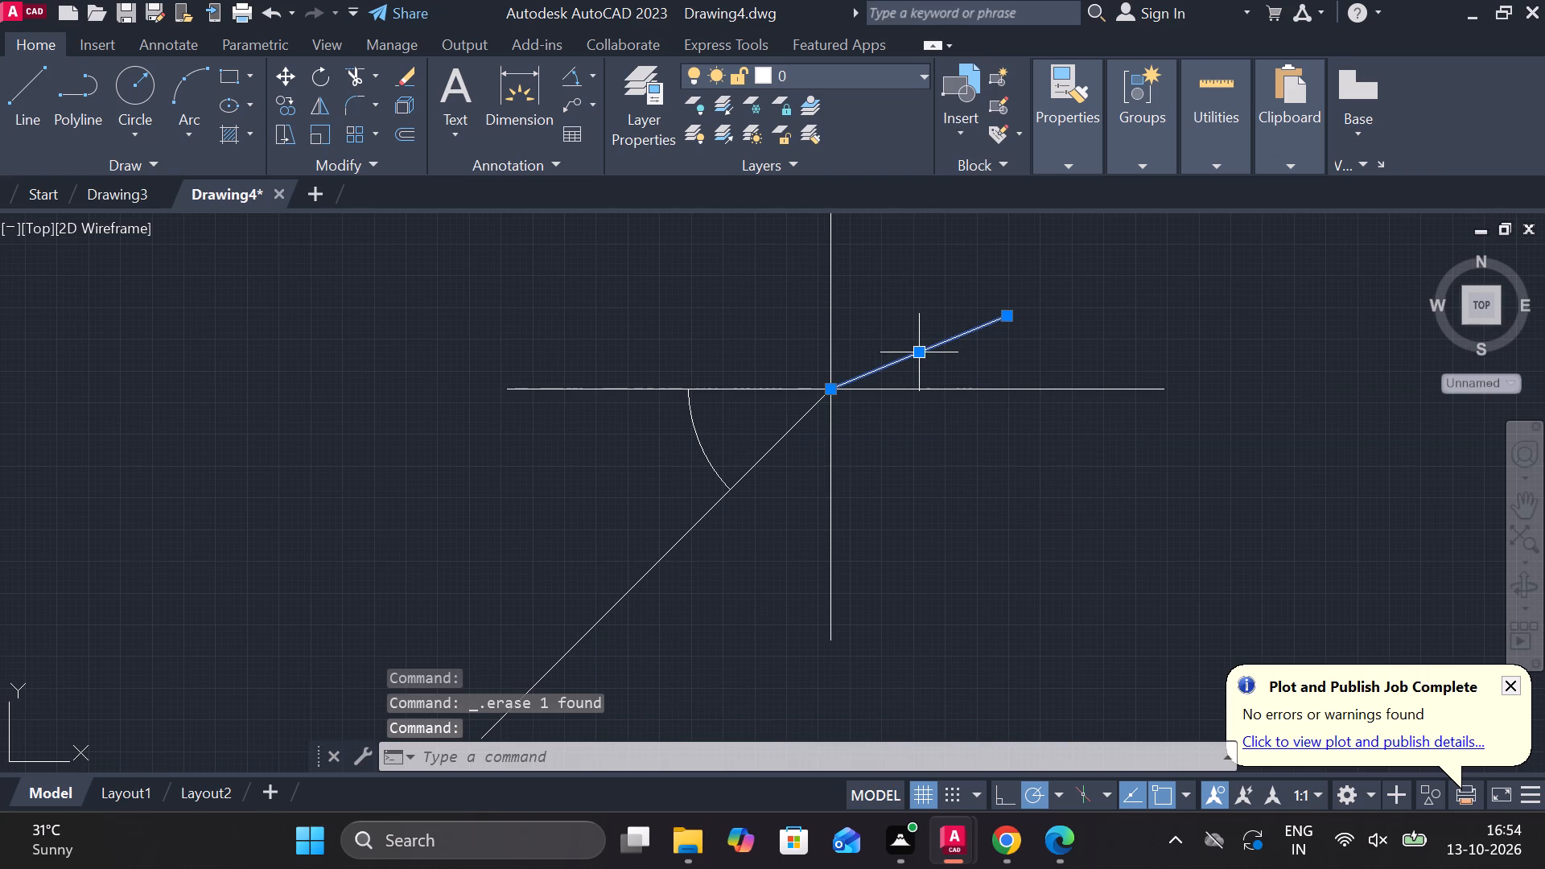
pyautogui.press('Delete')
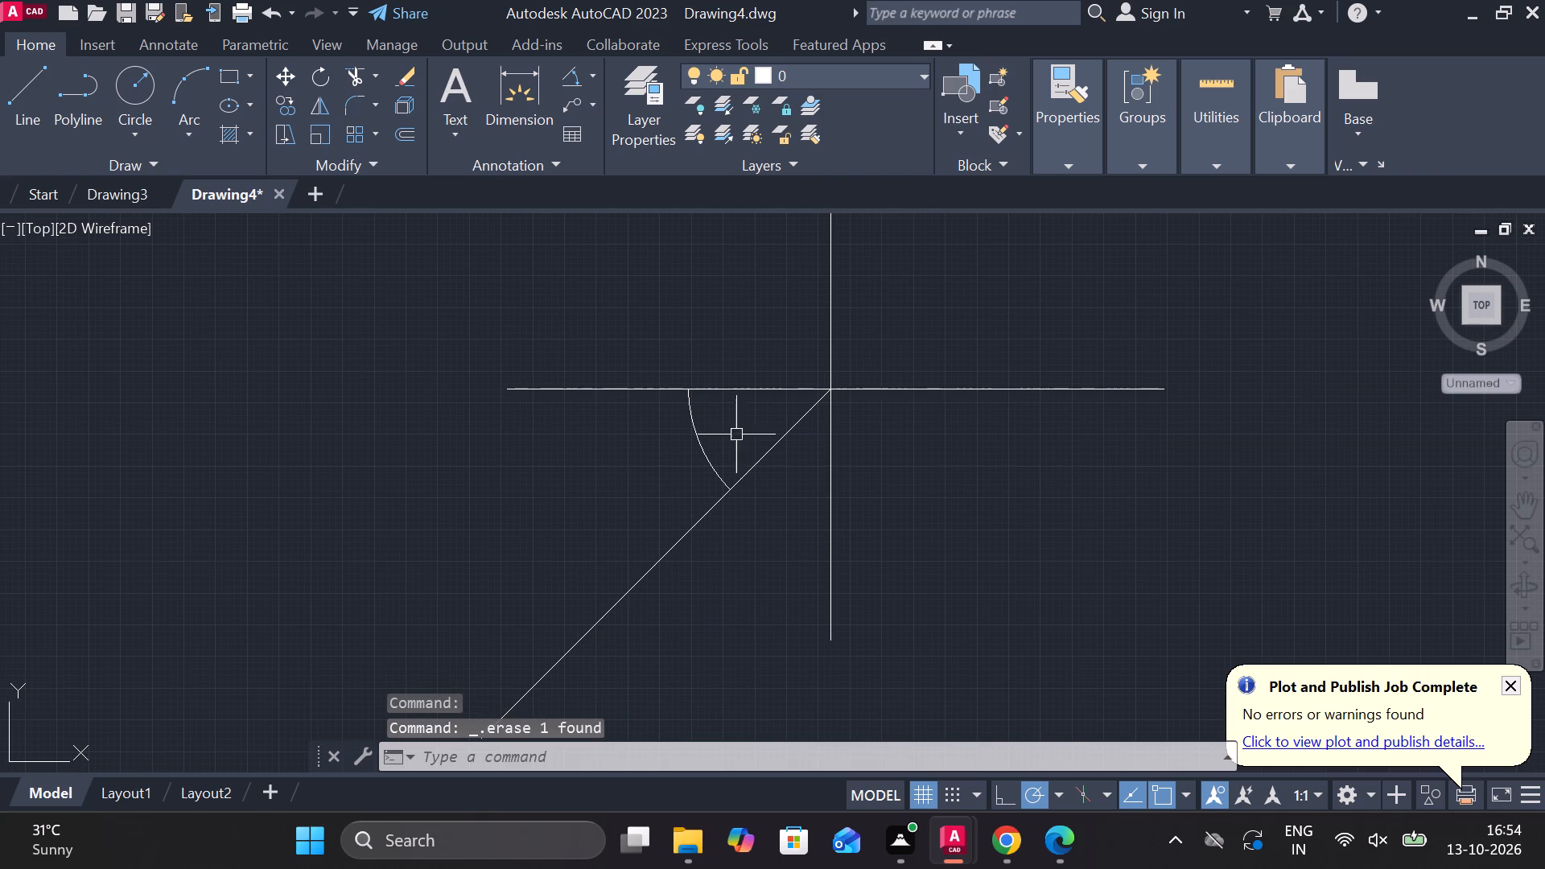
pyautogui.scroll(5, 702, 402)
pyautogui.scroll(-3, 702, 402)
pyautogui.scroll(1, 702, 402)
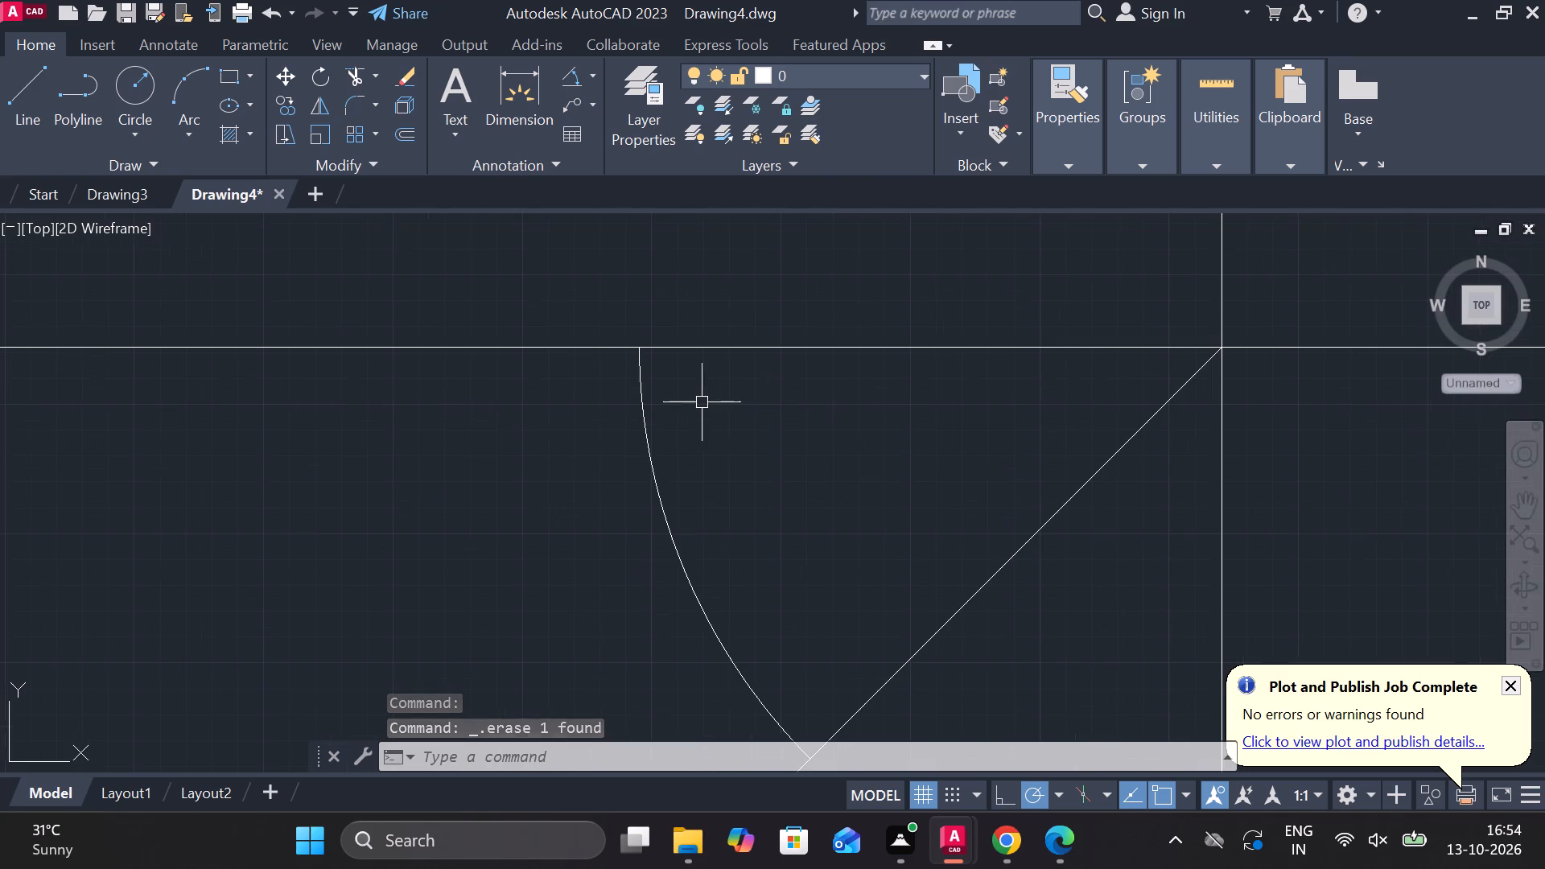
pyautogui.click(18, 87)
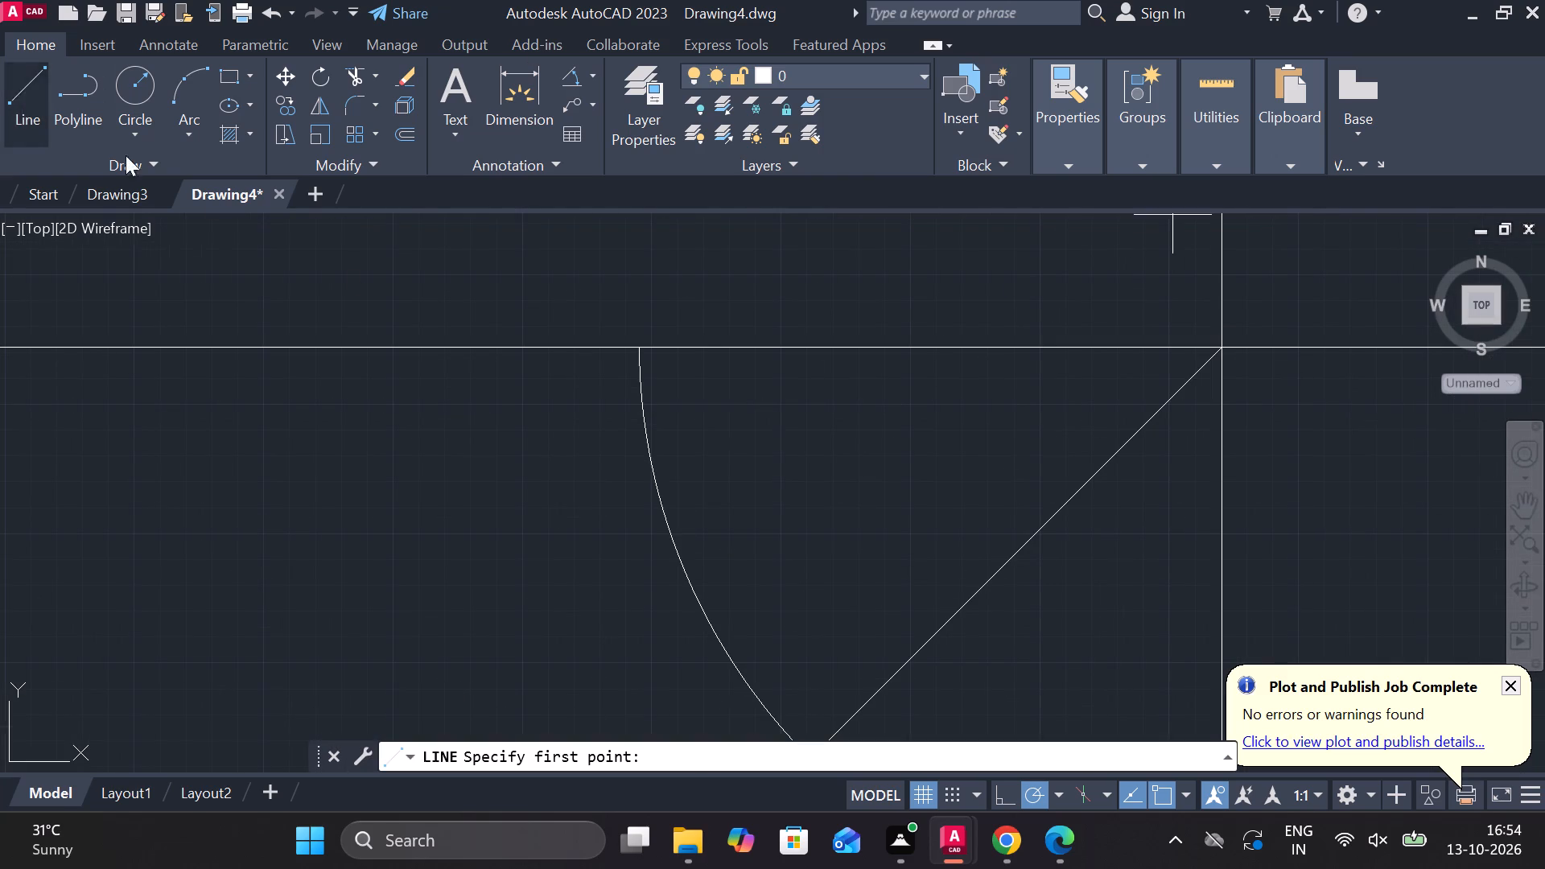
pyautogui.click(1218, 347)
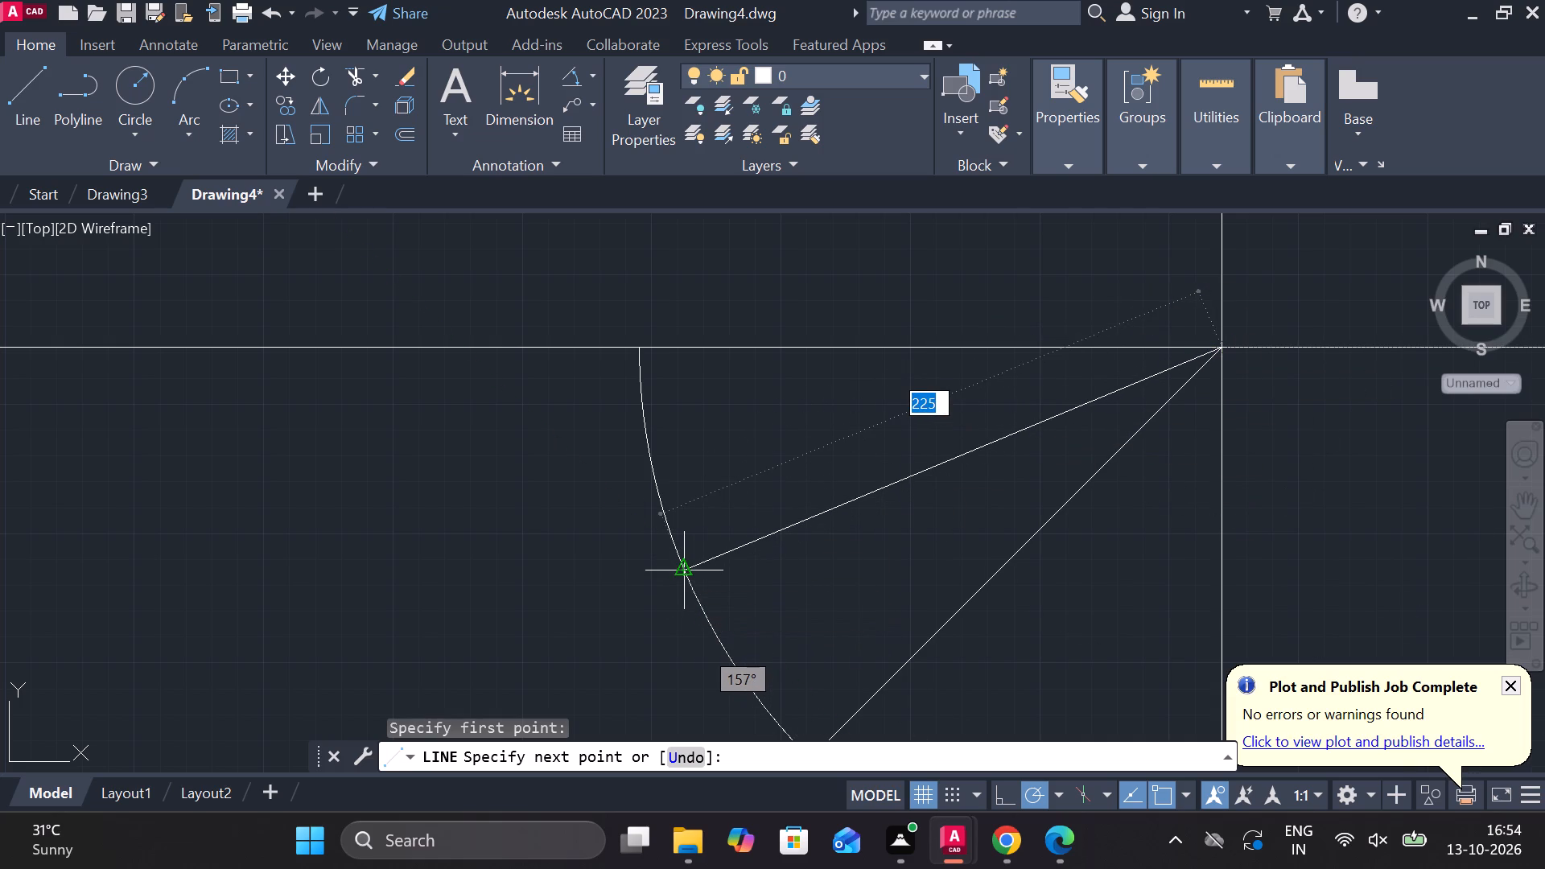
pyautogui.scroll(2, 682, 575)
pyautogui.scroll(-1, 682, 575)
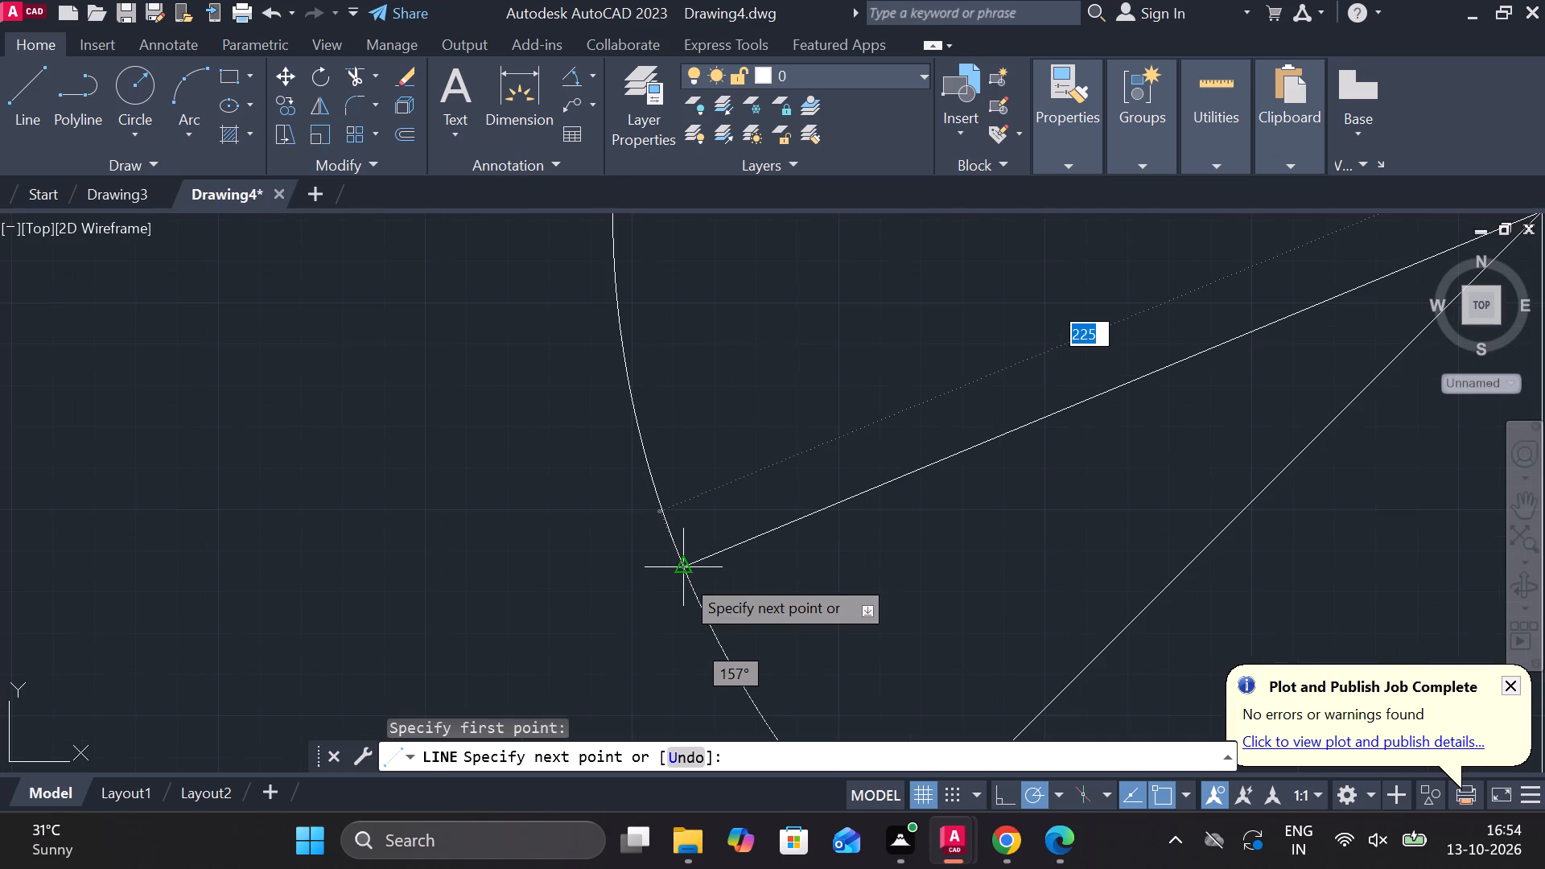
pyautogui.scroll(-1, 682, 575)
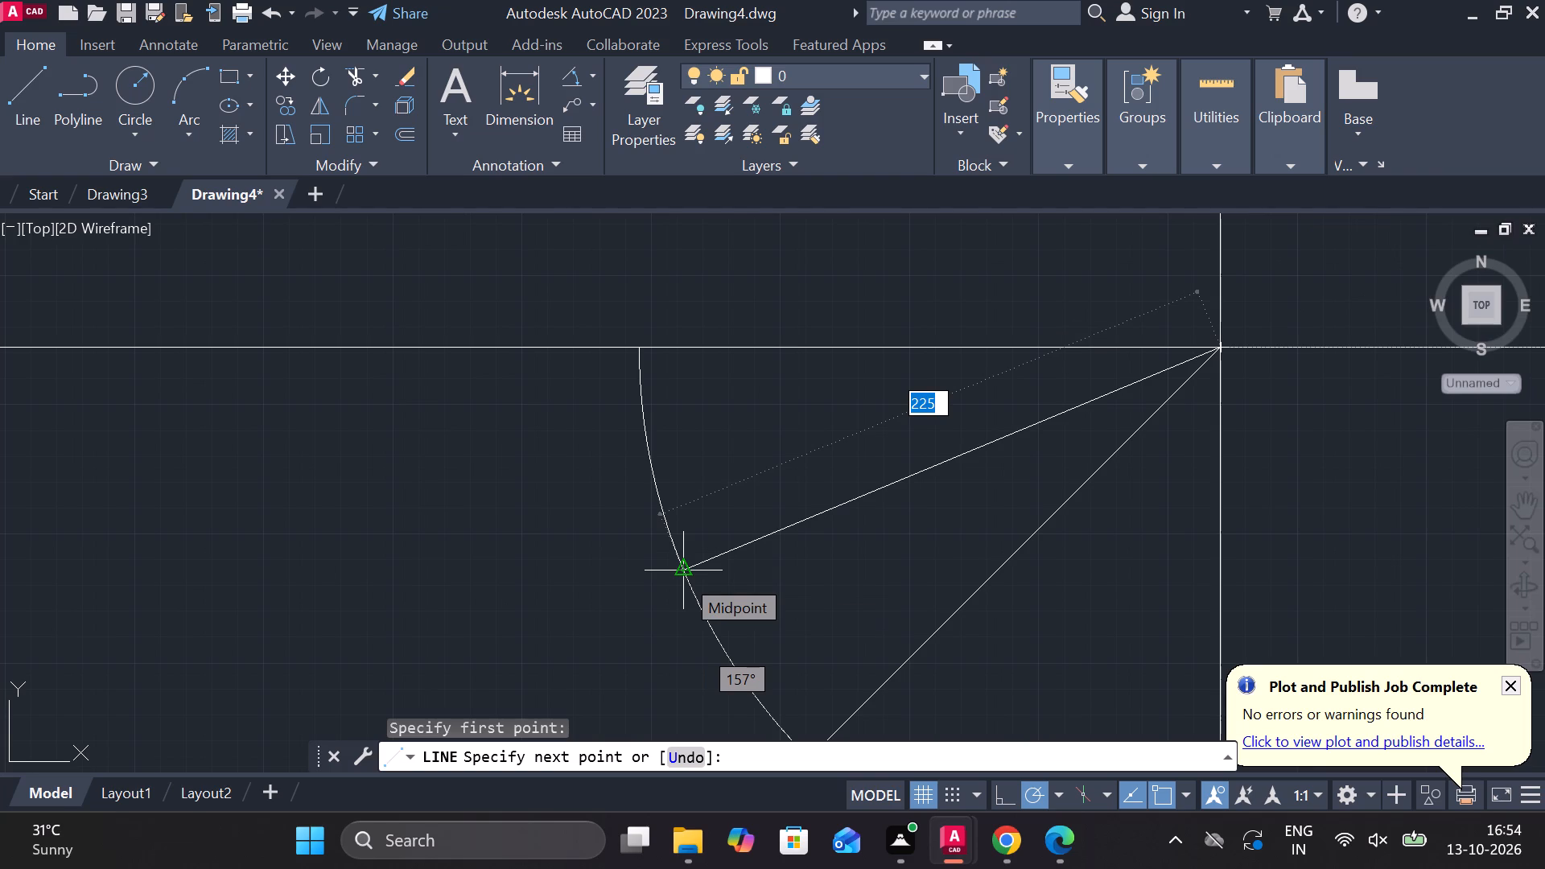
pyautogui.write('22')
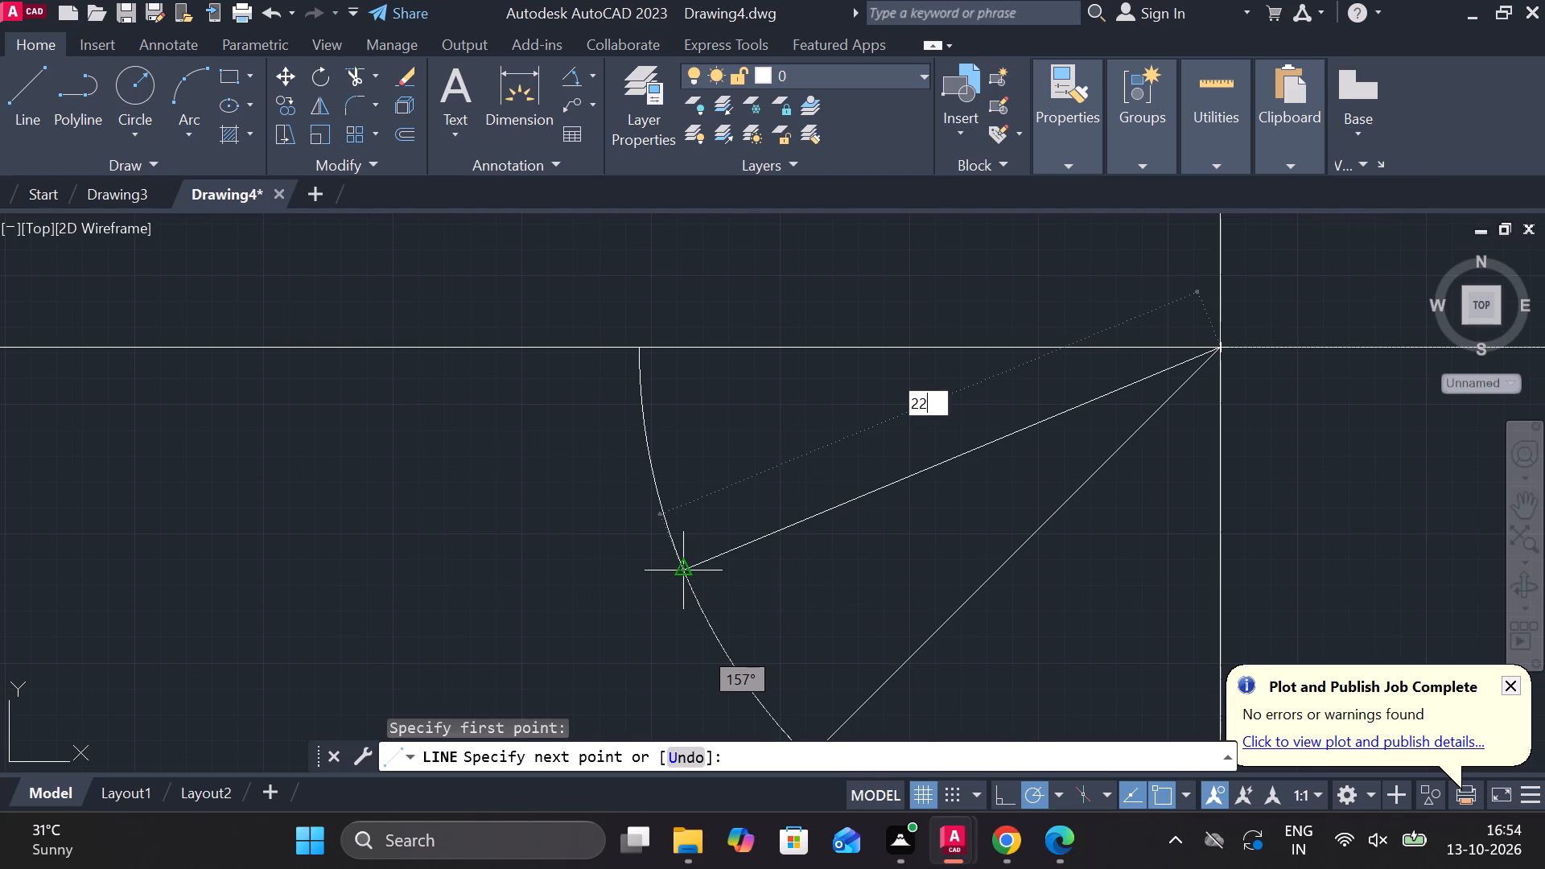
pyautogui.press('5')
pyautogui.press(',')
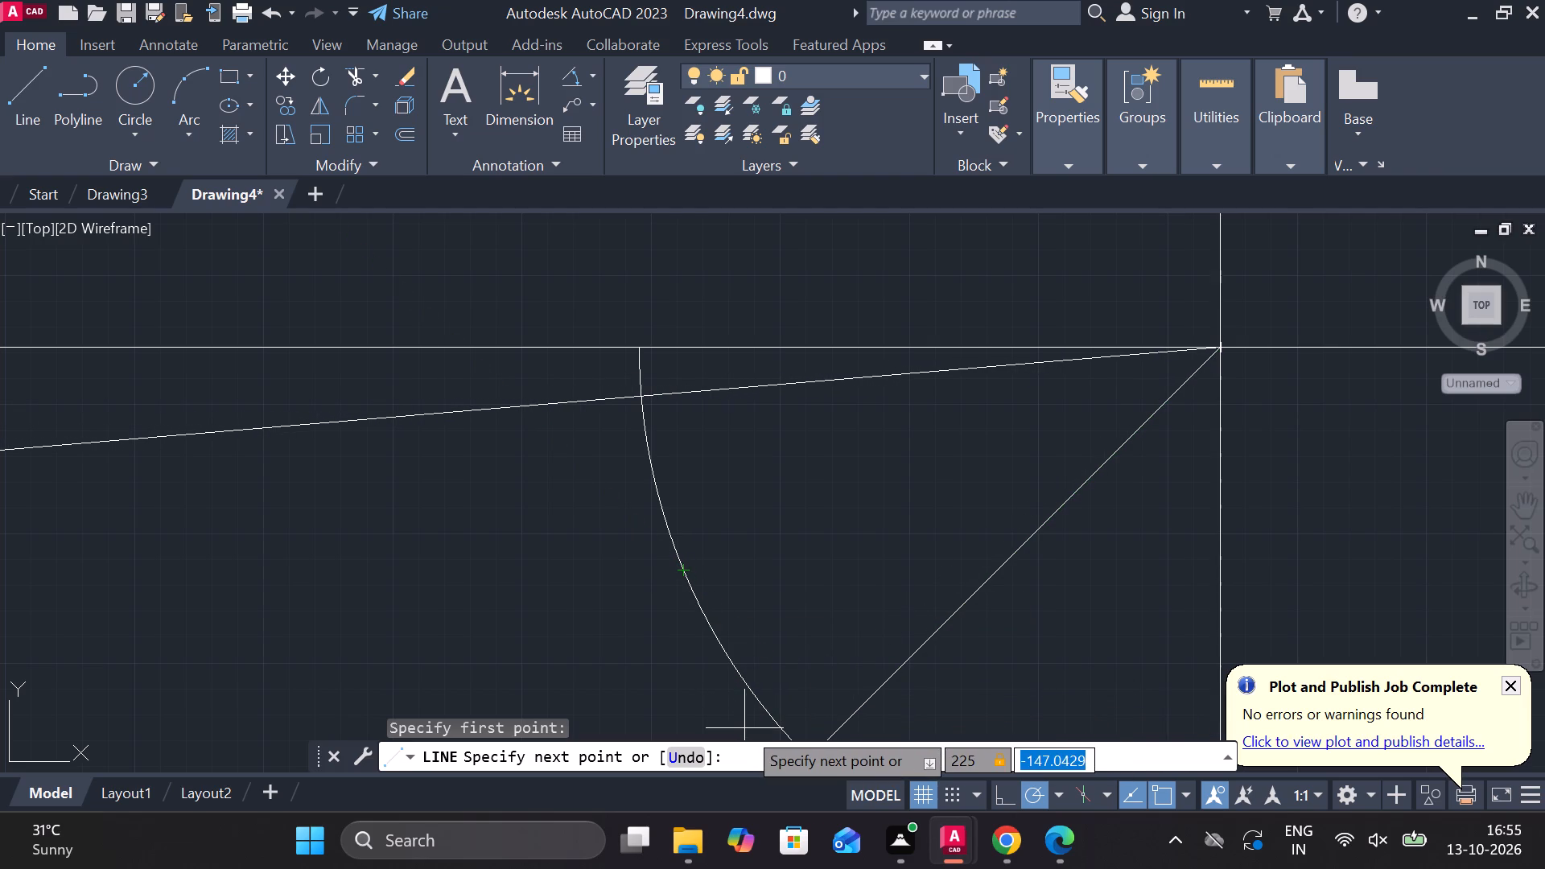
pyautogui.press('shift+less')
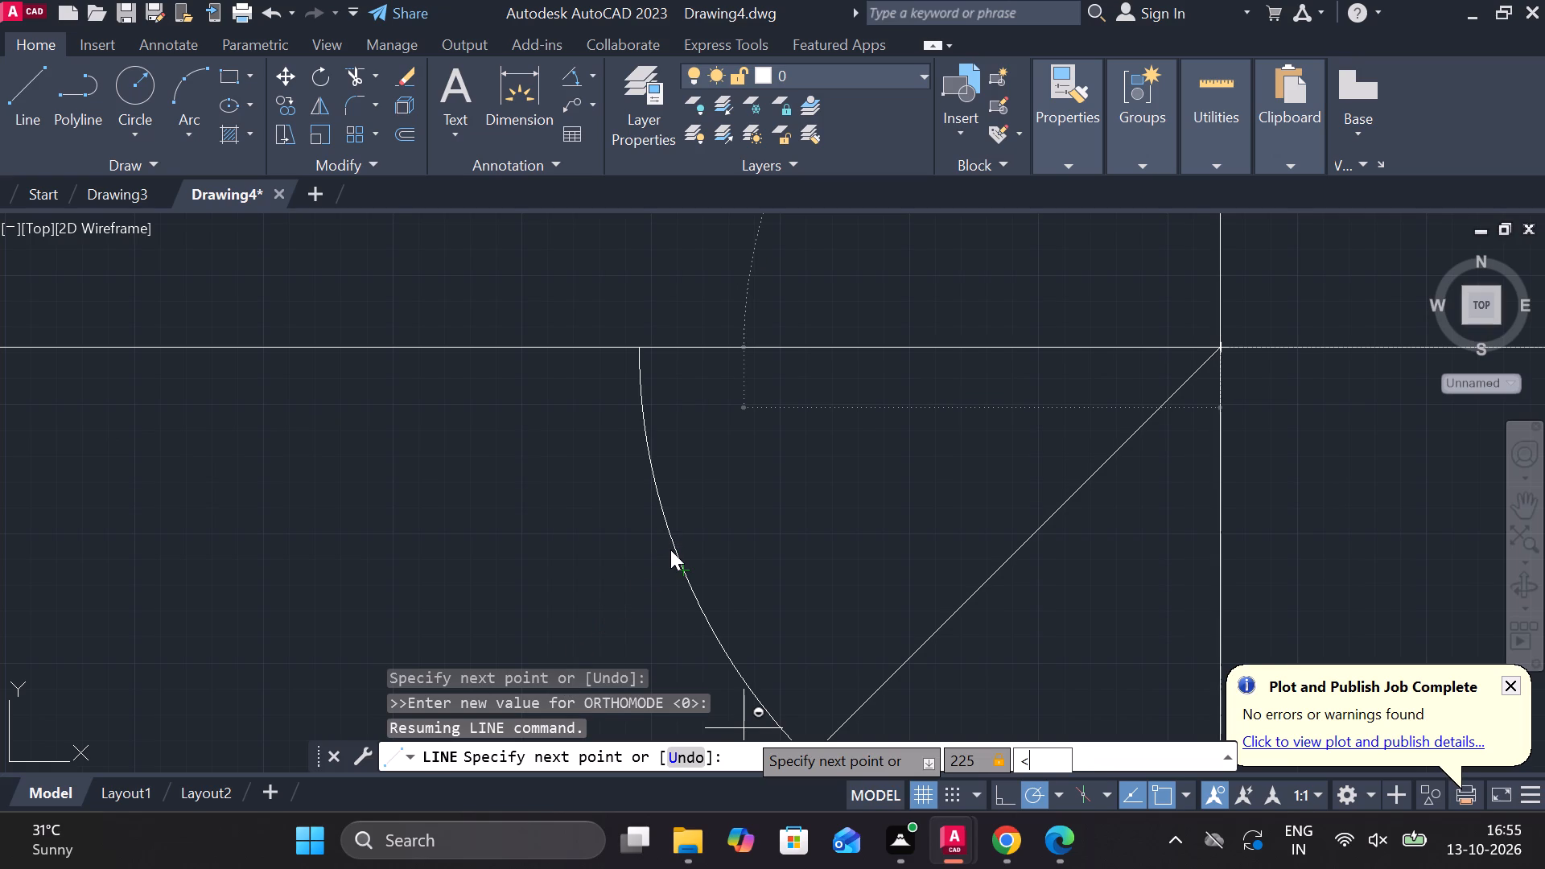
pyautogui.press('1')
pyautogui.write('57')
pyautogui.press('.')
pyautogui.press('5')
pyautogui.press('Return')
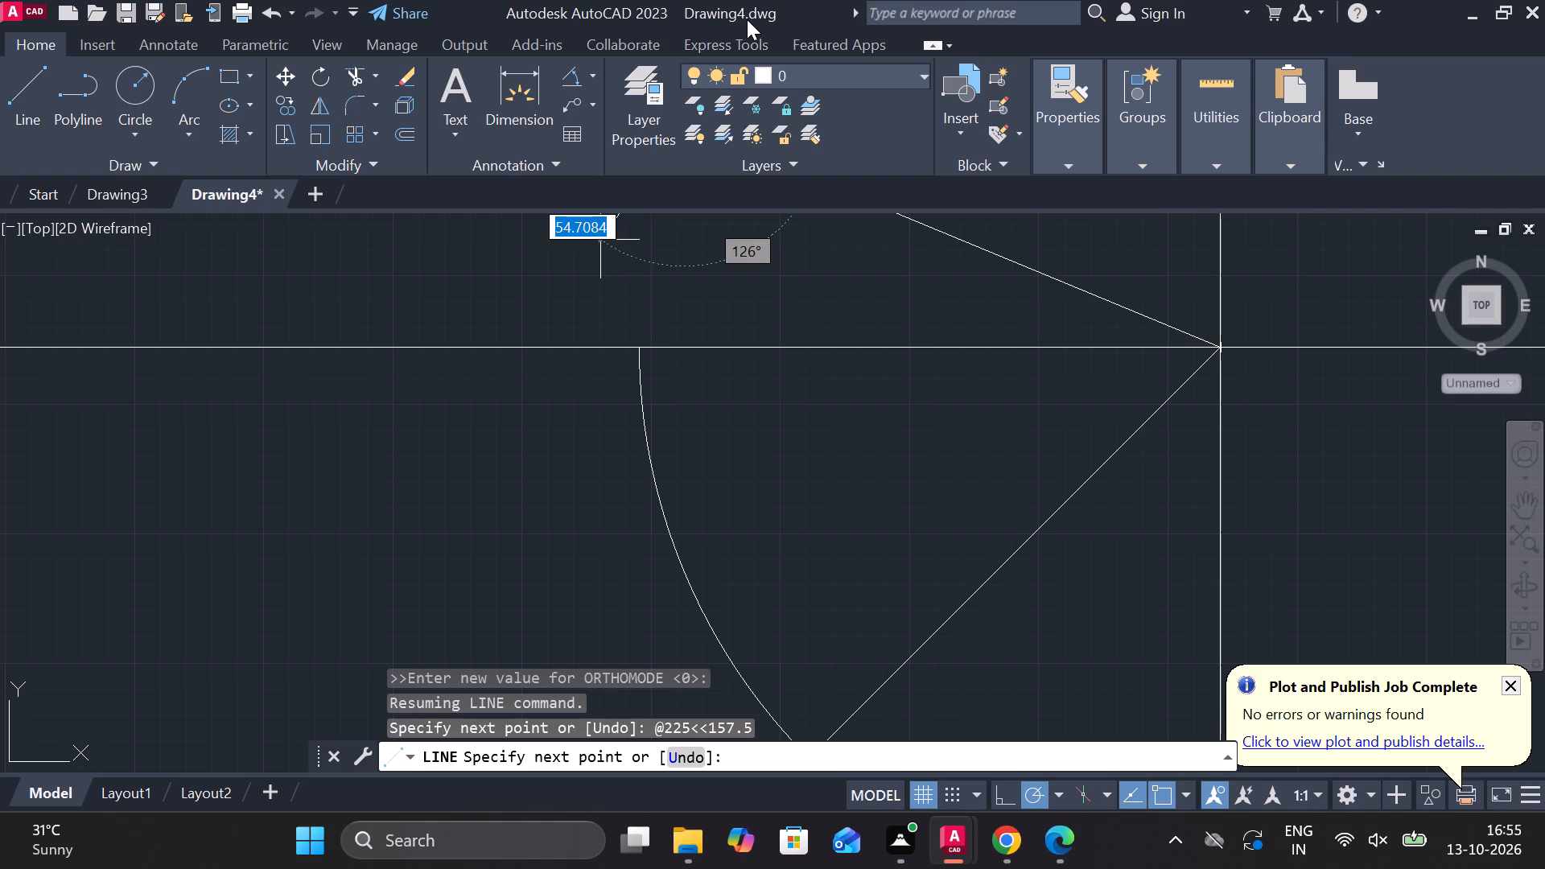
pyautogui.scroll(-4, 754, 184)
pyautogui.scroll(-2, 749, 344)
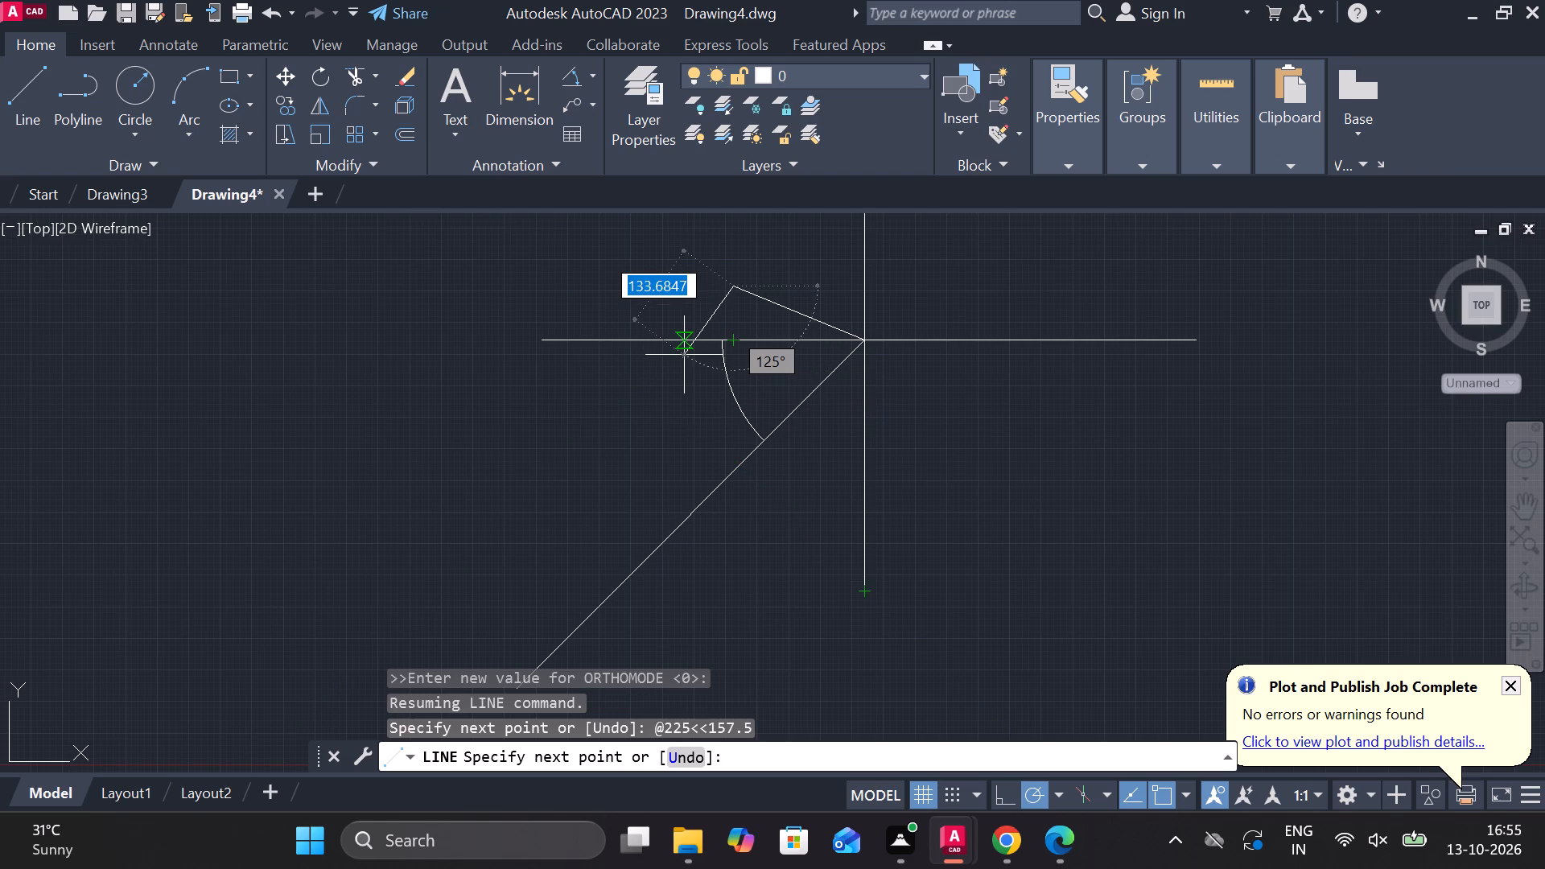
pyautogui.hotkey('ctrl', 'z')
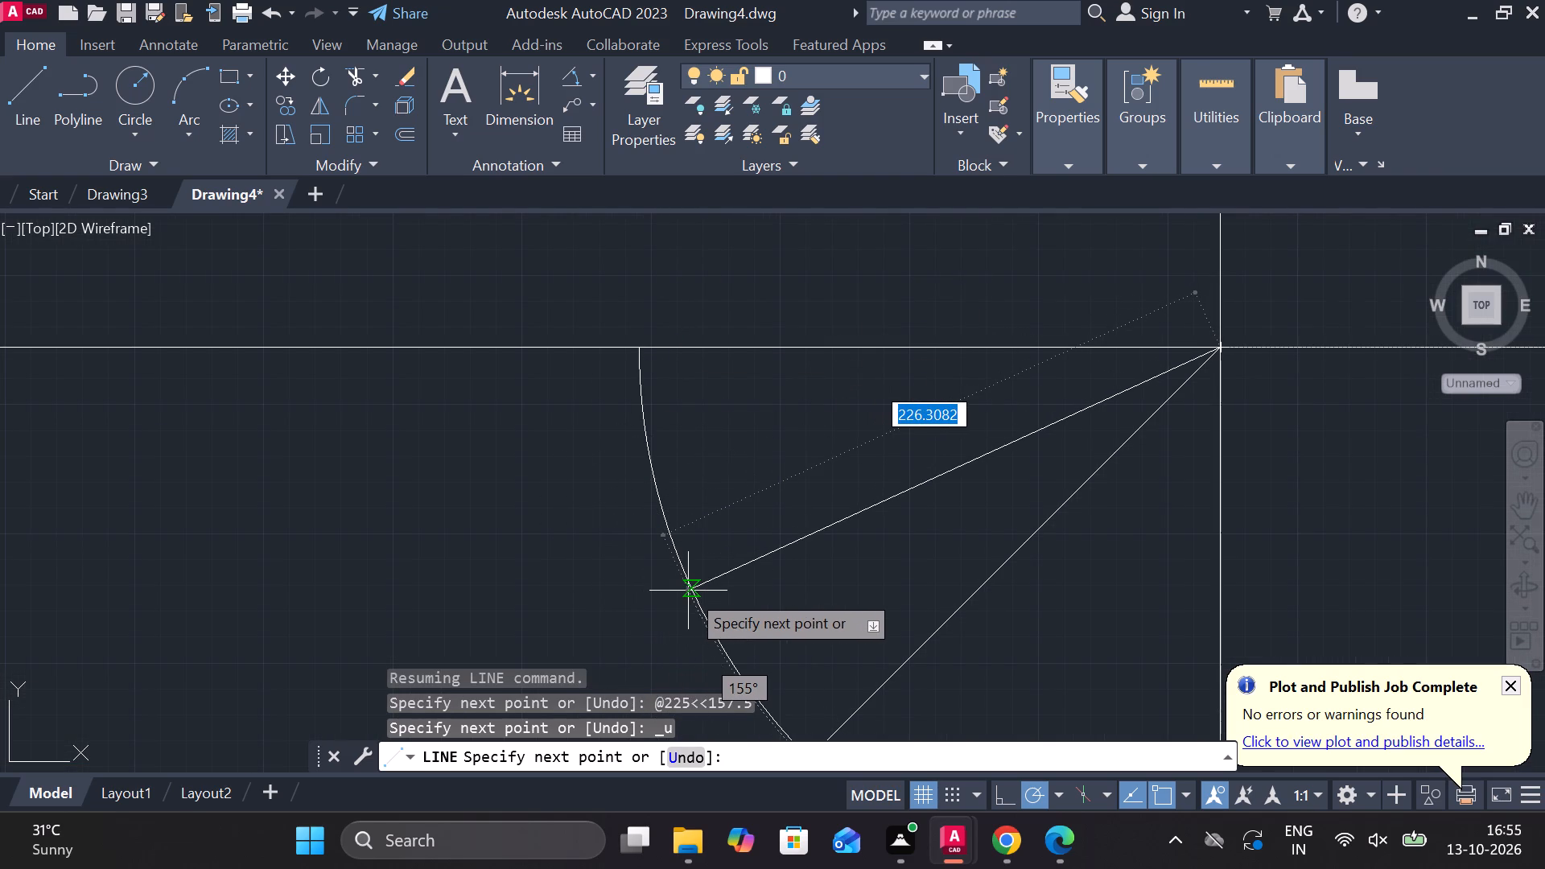
# Specify the next point of the line from the centre-line intersection as a polar point at distance 225.
pyautogui.write('225')
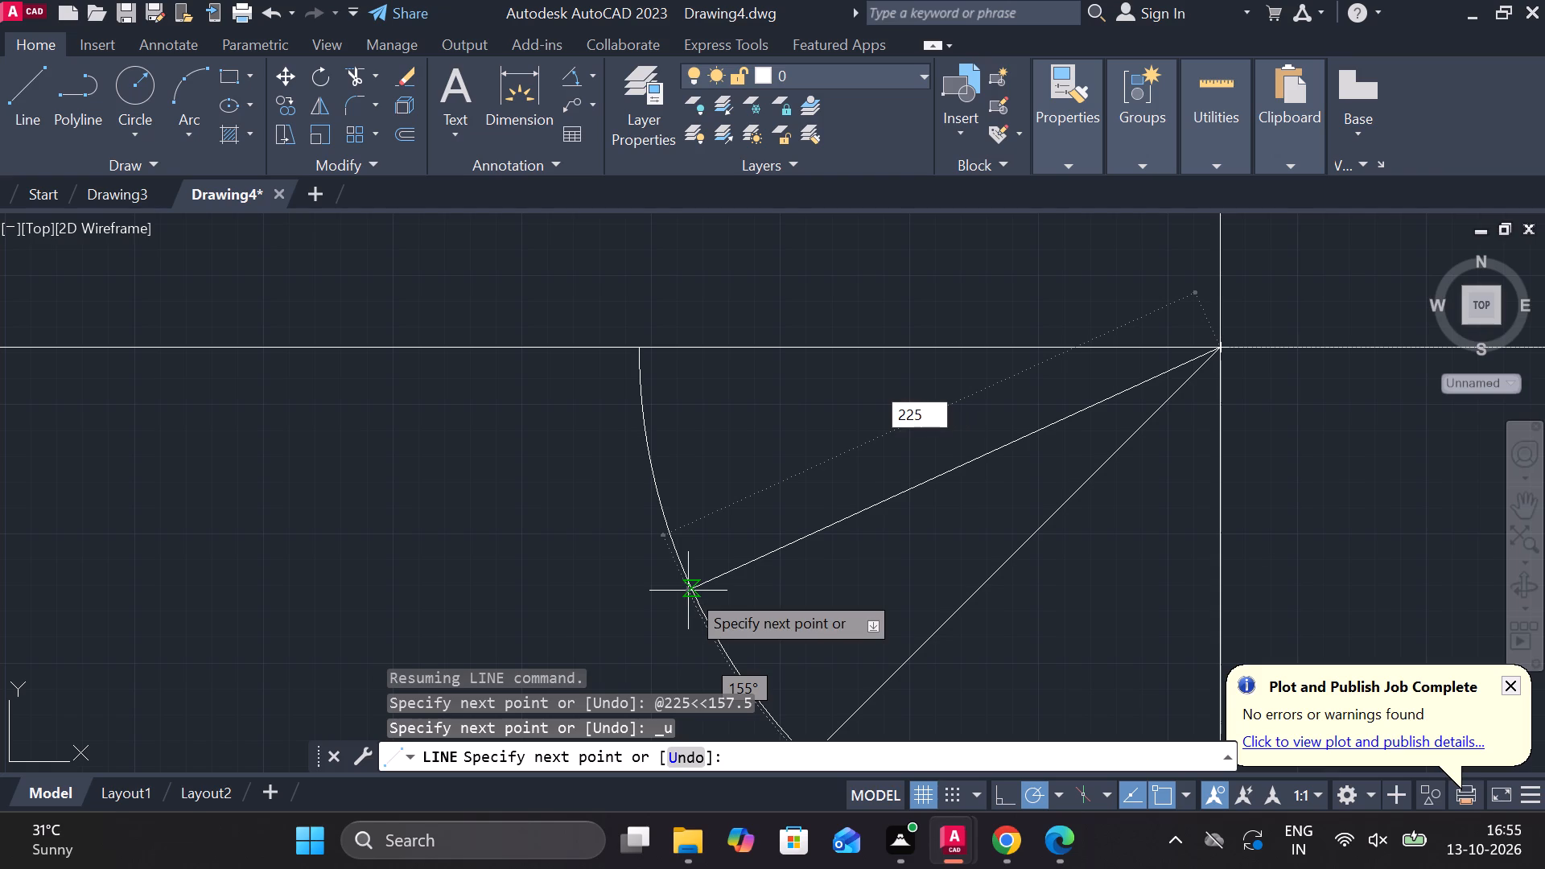
pyautogui.press(',')
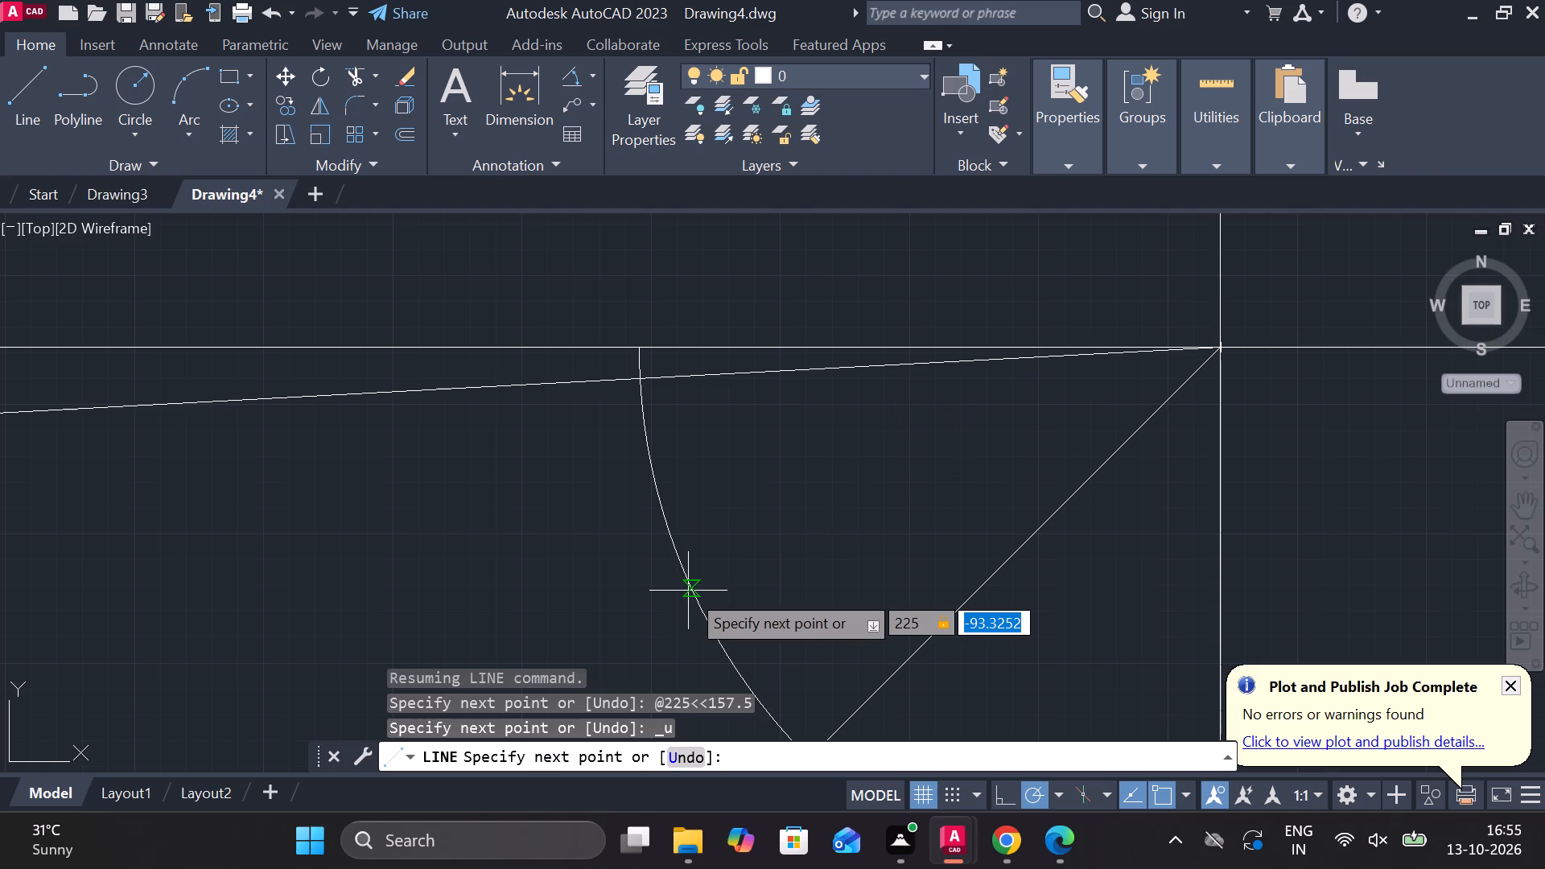
pyautogui.press('shift+less')
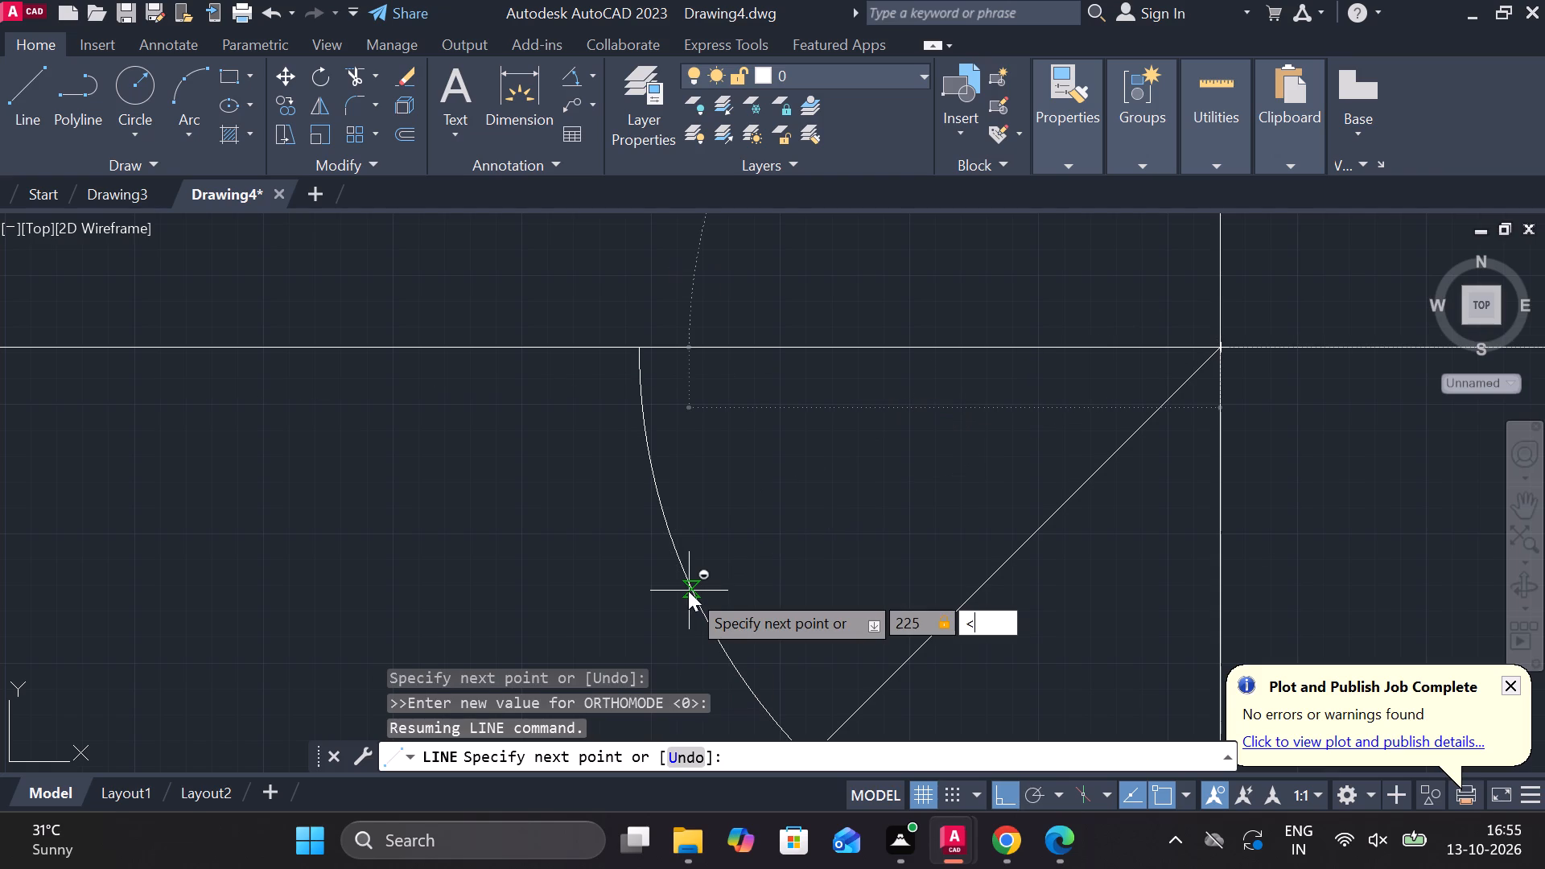
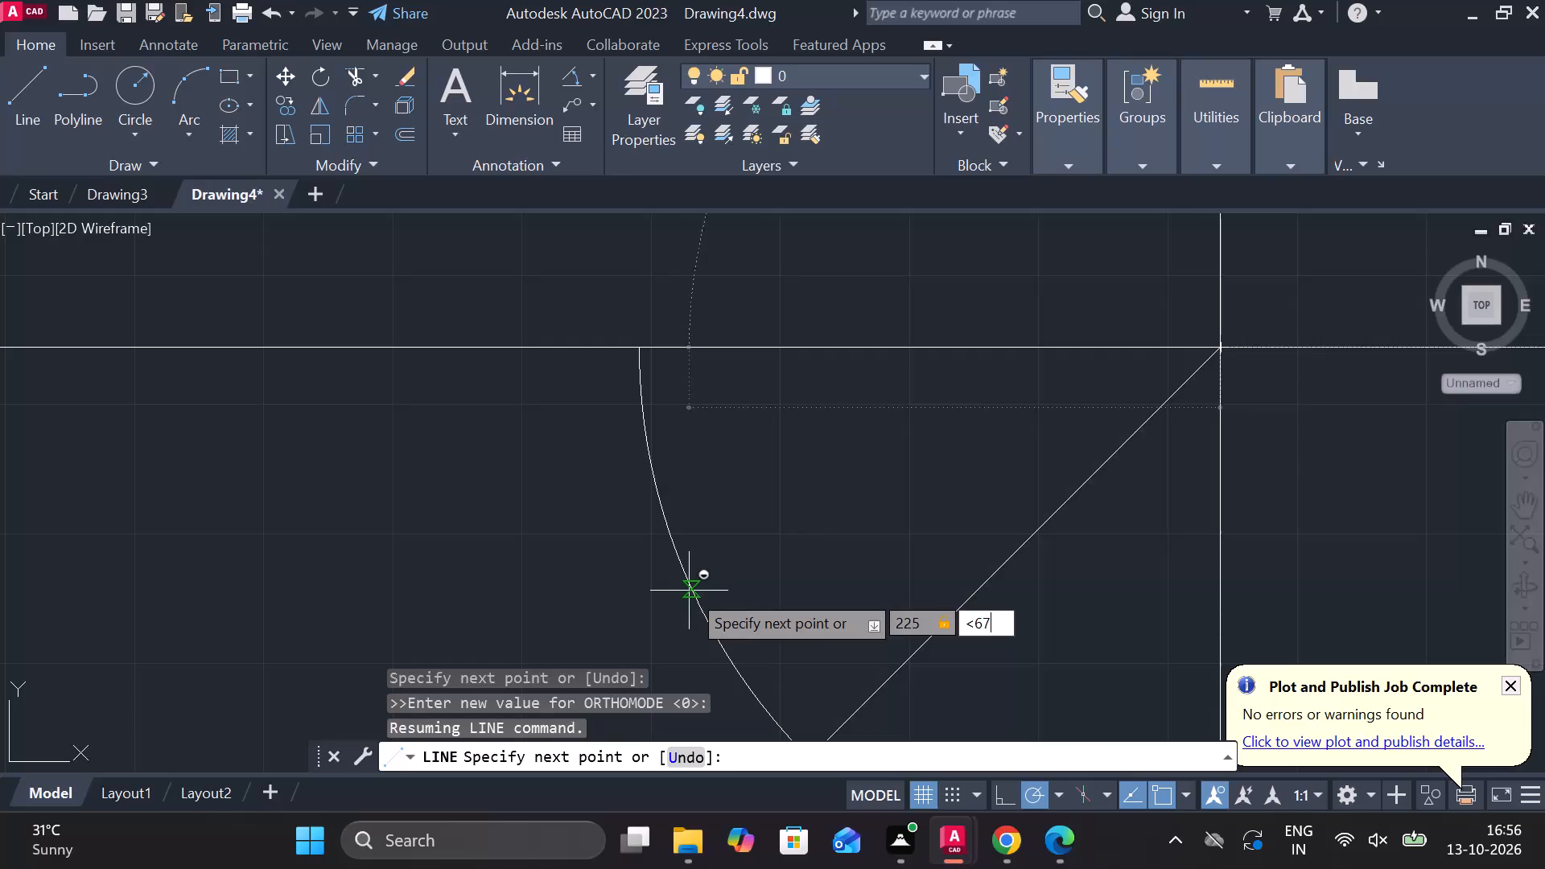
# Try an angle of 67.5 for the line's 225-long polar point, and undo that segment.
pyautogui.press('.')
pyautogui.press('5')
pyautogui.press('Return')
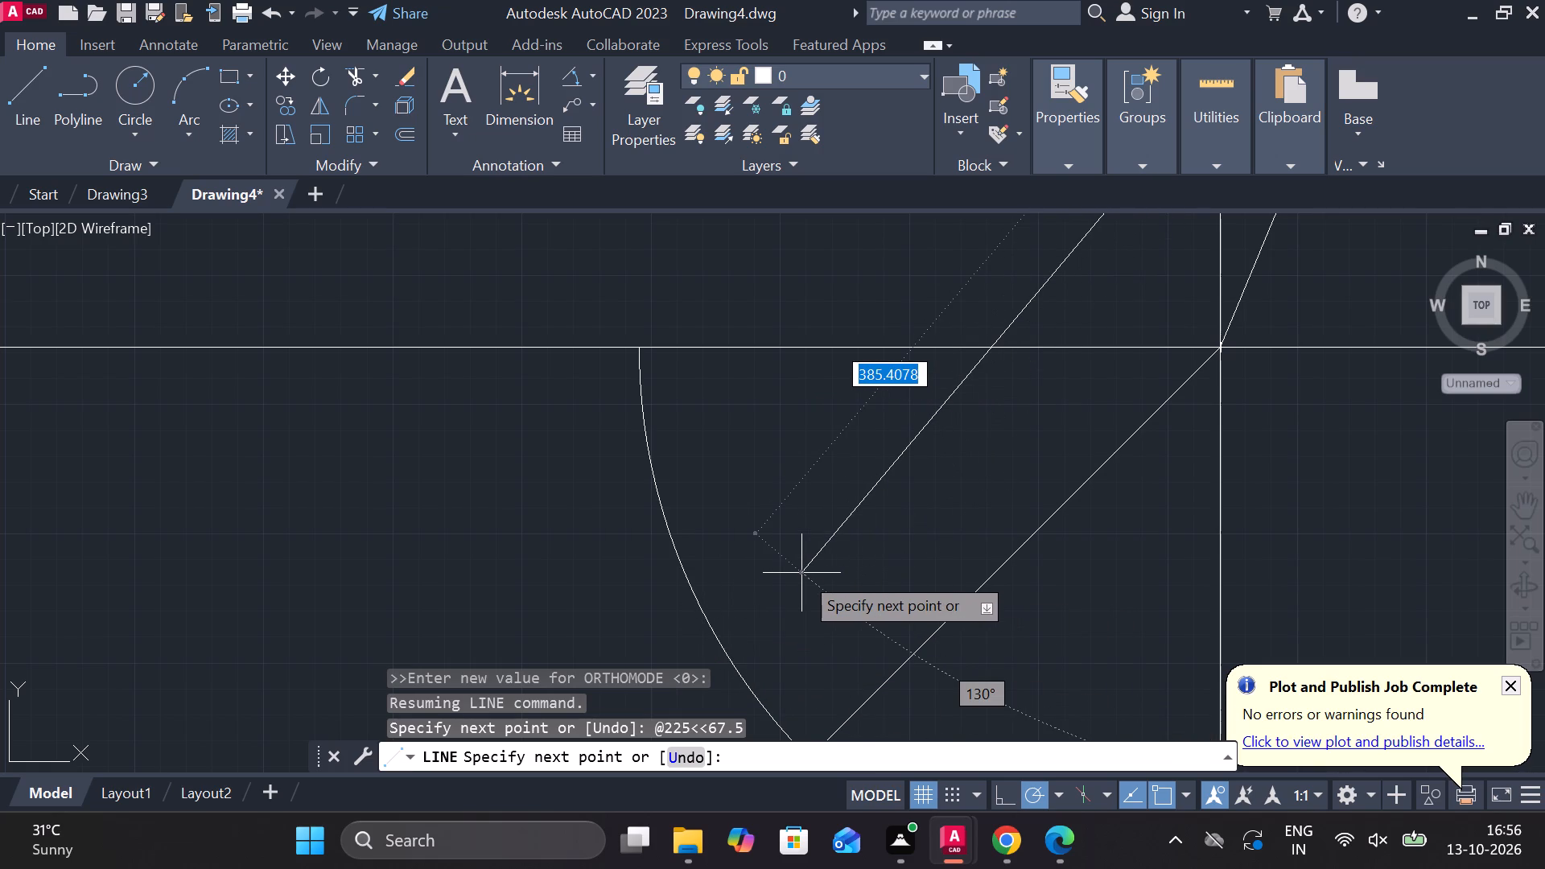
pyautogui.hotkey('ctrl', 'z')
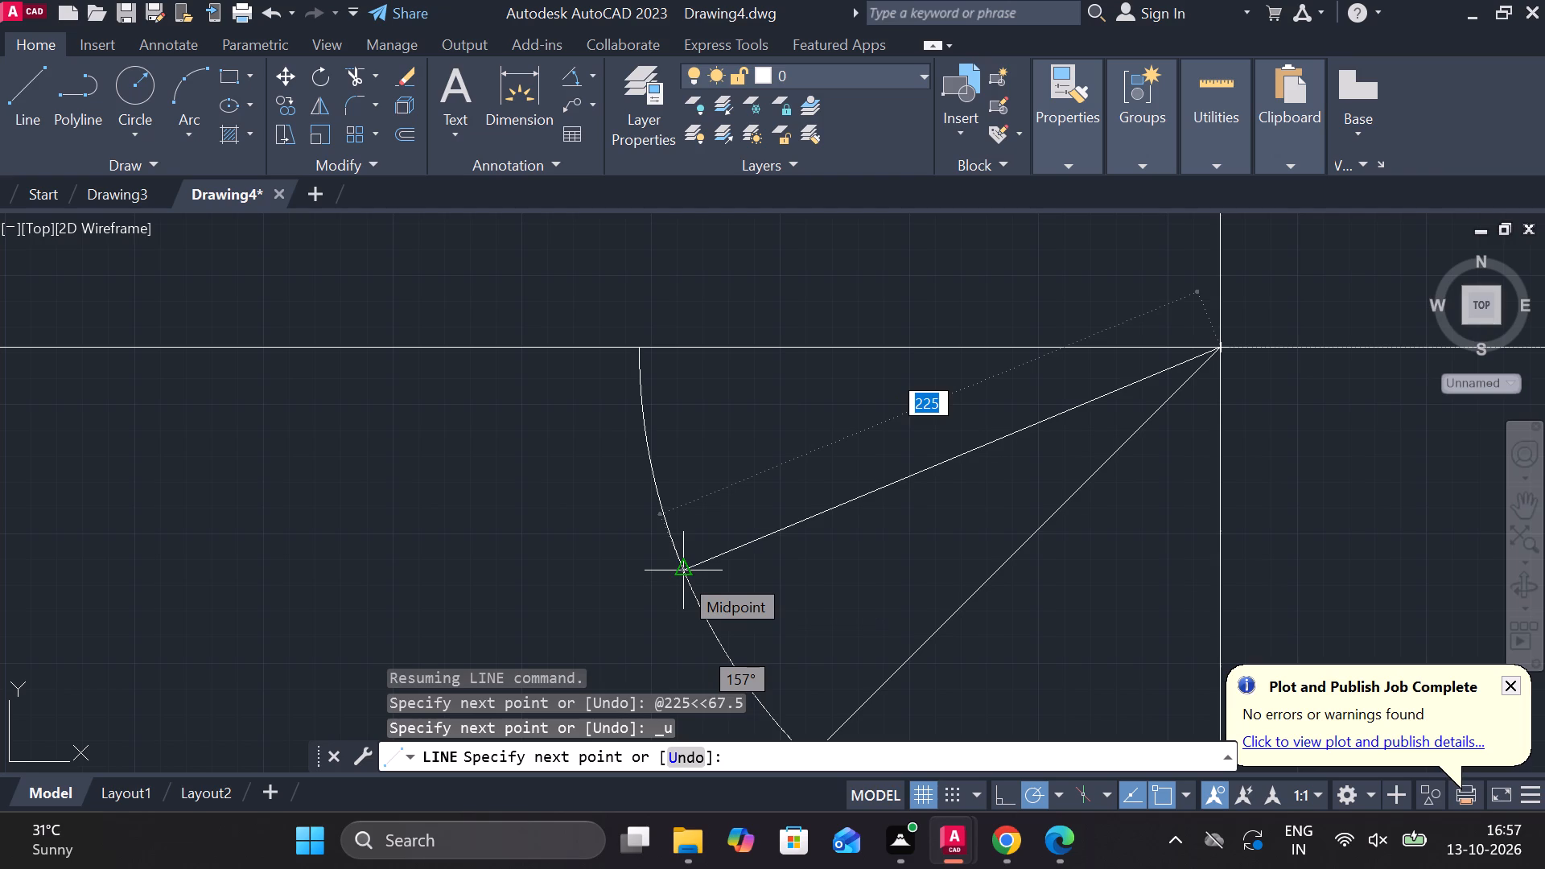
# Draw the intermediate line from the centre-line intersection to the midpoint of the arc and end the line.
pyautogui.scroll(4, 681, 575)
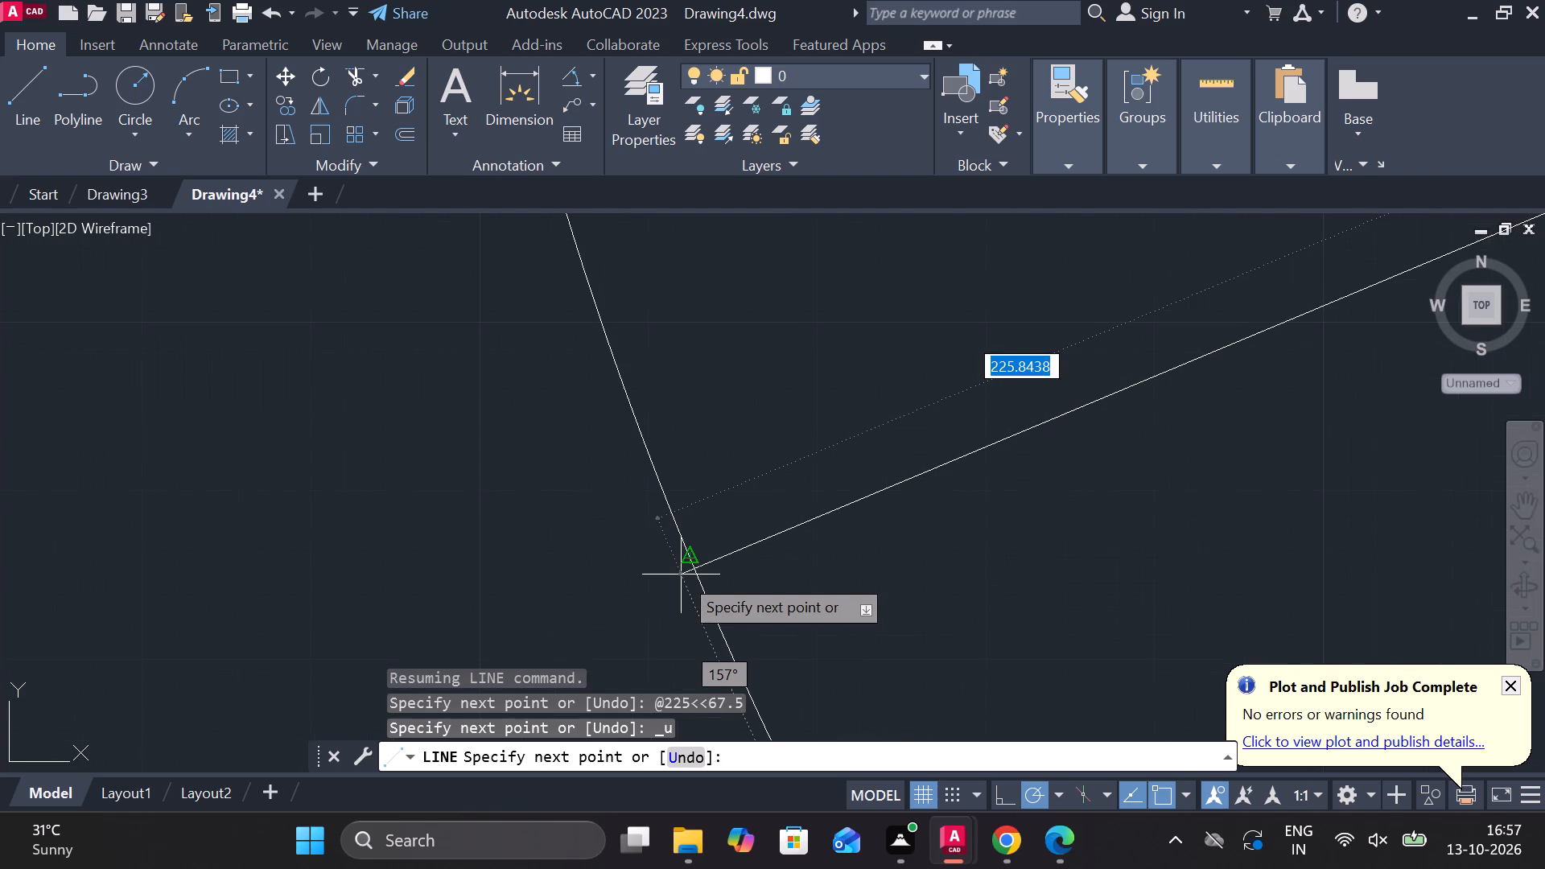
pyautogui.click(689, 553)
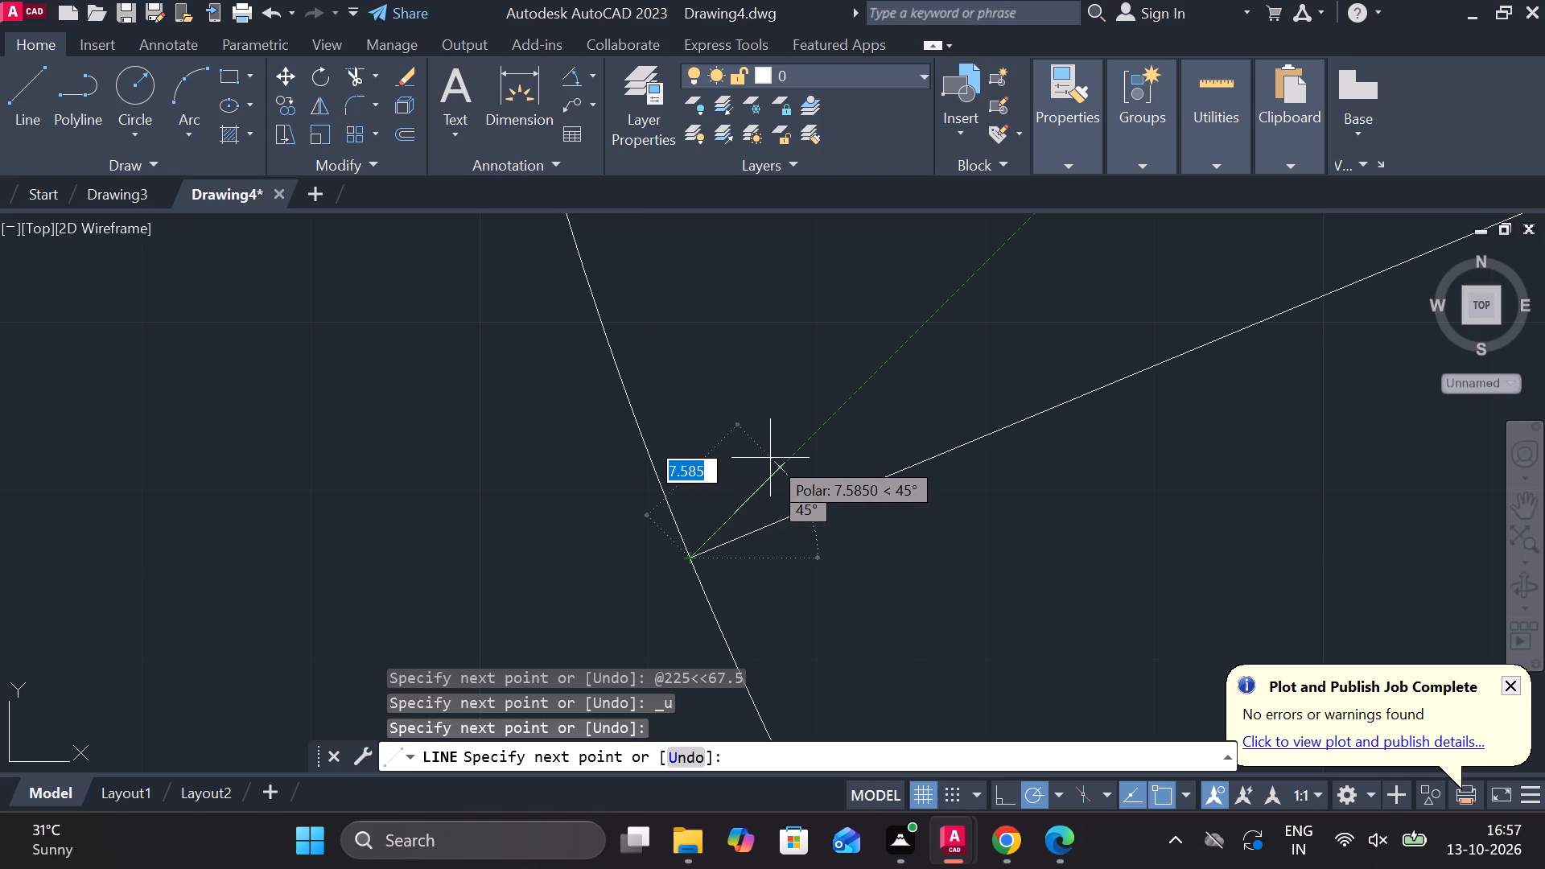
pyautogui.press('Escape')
# Check the angle between the horizontal centre line and the intermediate line with a trial angular dimension, without placing it.
pyautogui.scroll(-2, 616, 230)
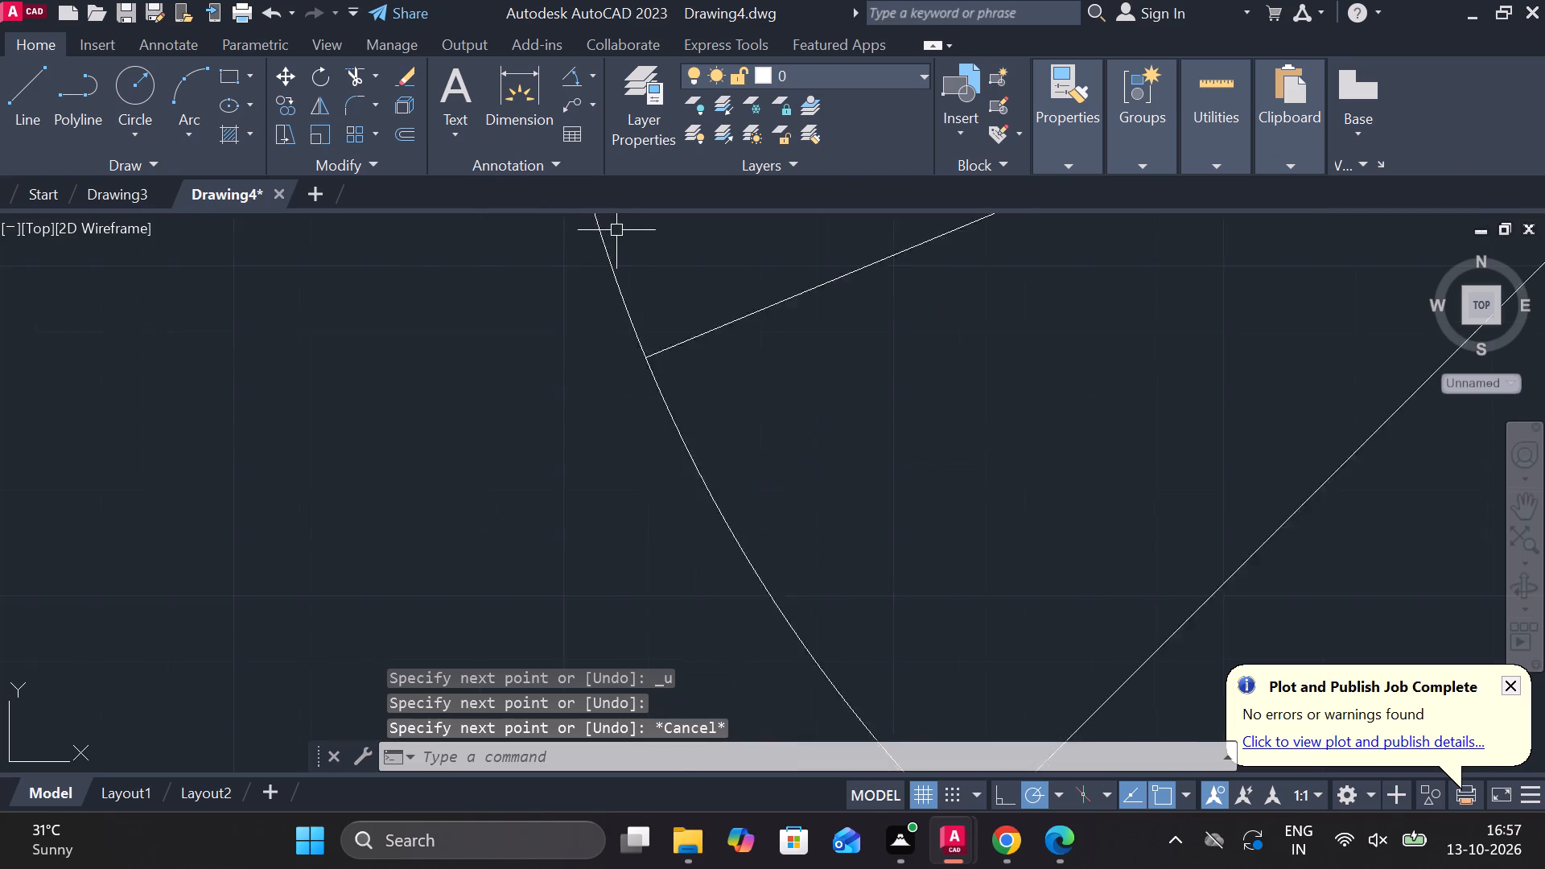
pyautogui.scroll(-1, 616, 230)
pyautogui.scroll(-2, 636, 436)
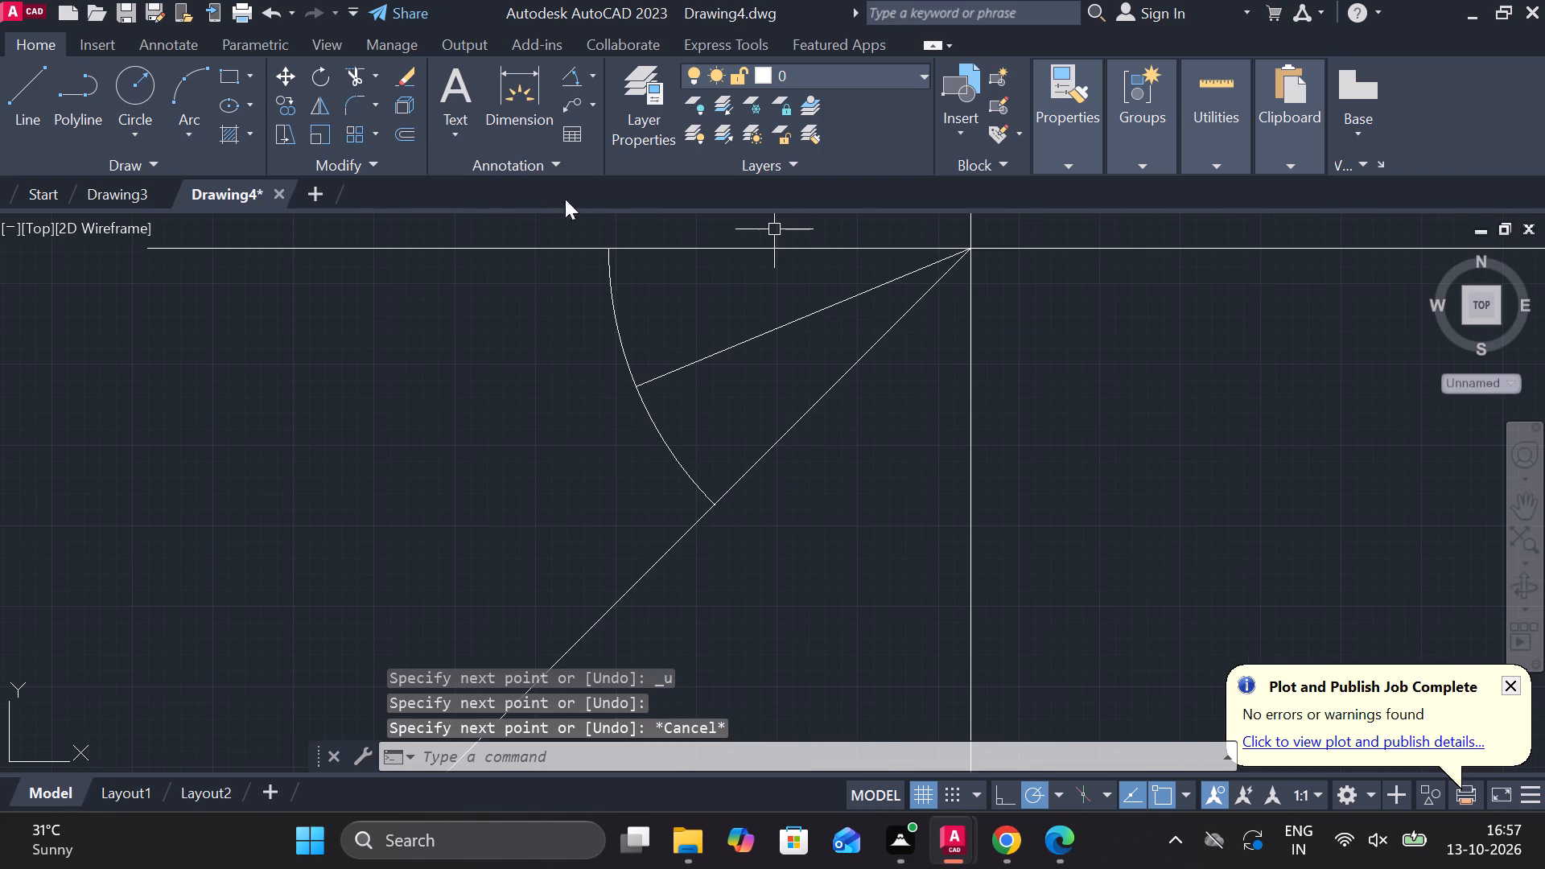
pyautogui.click(563, 75)
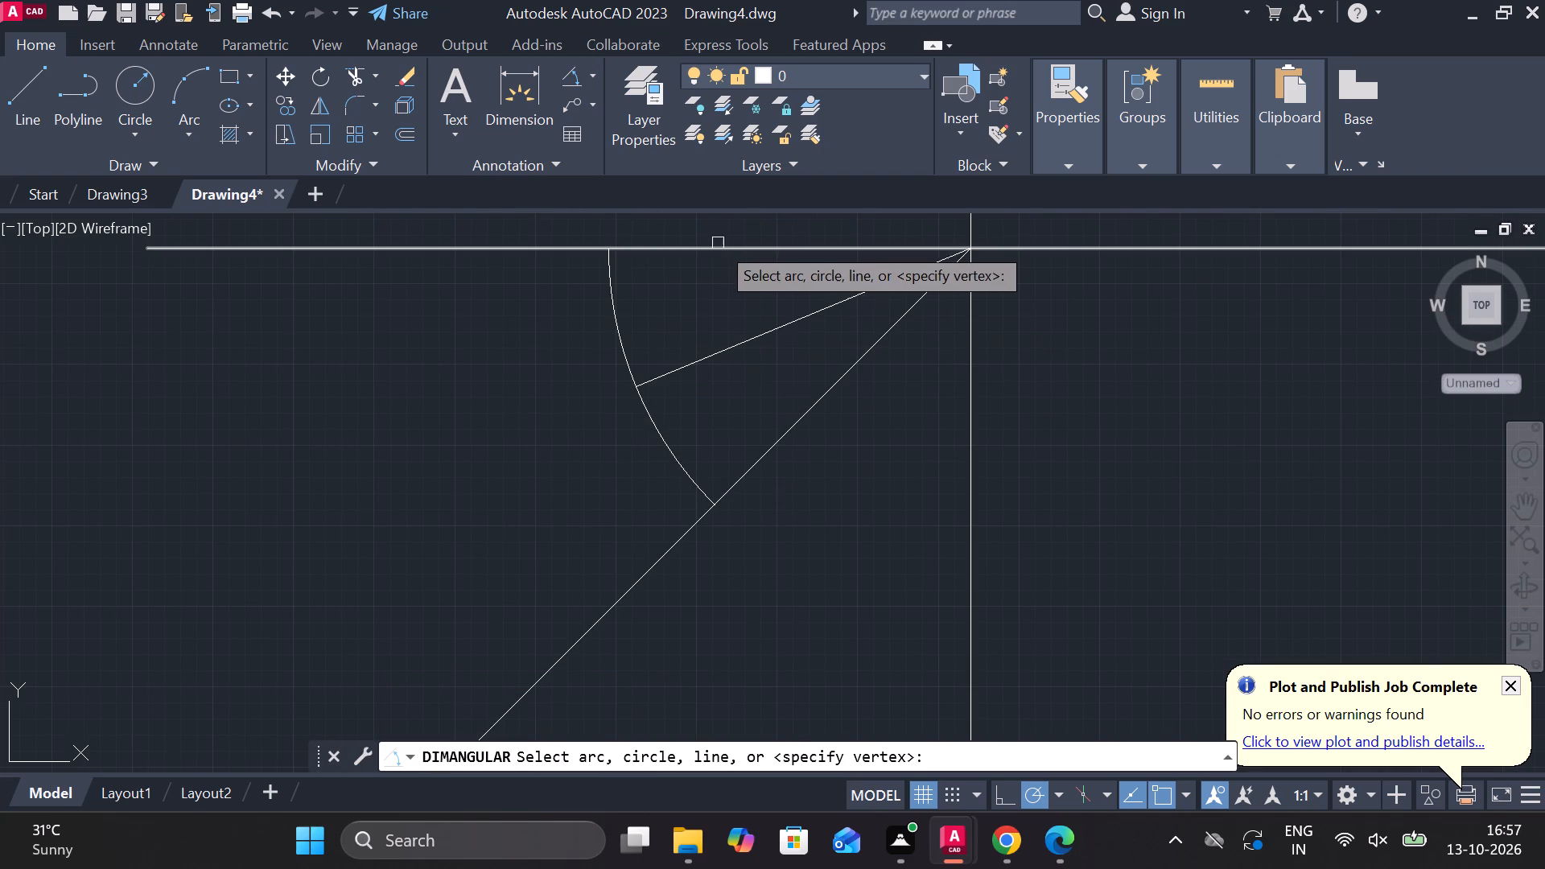
pyautogui.click(719, 252)
pyautogui.click(736, 348)
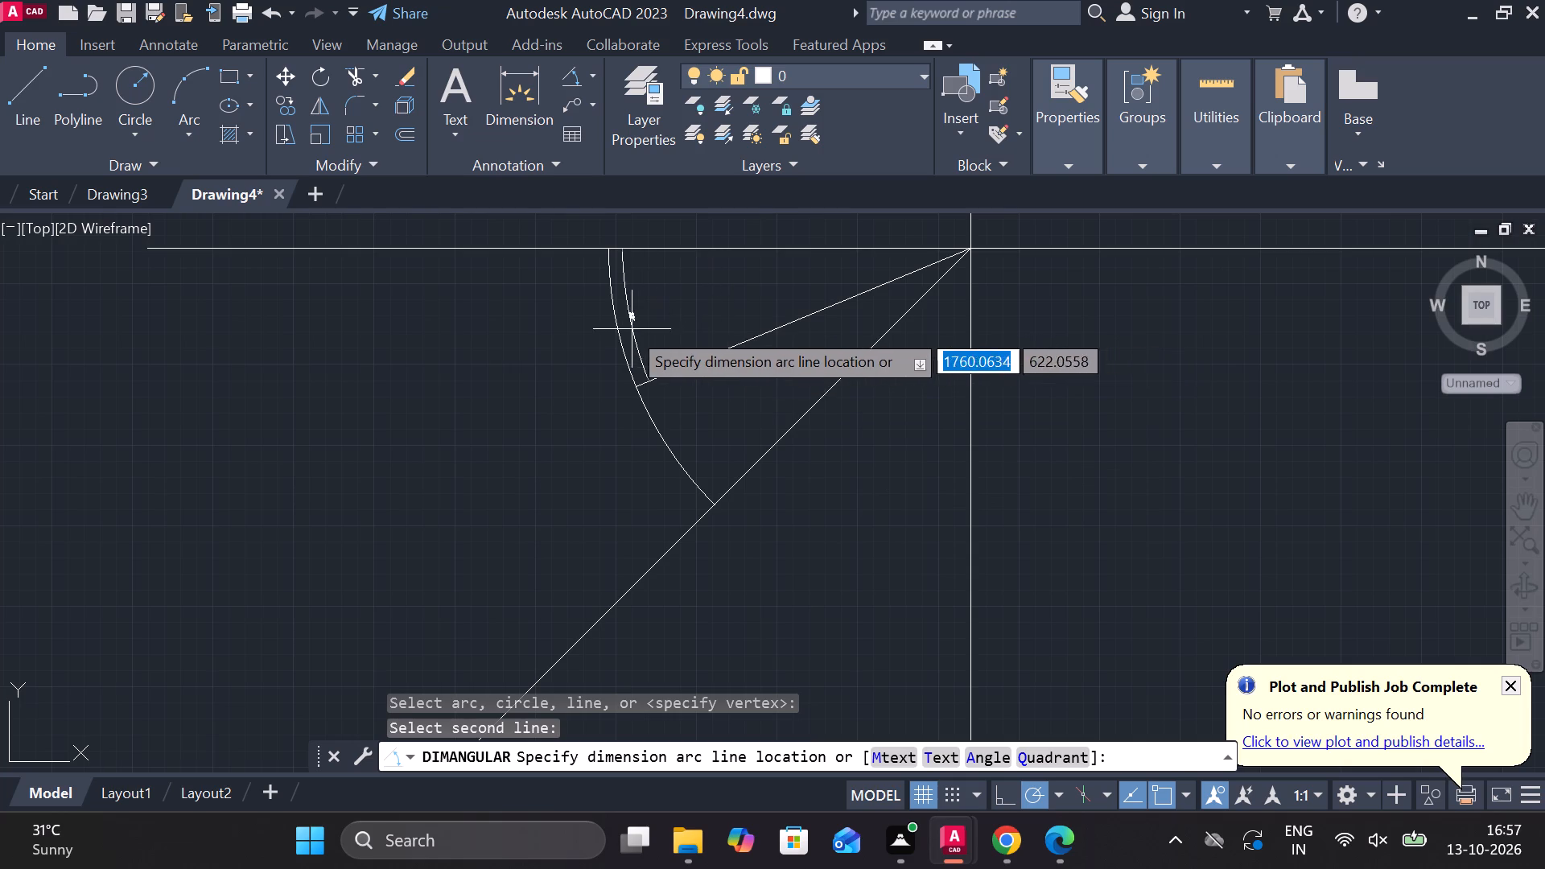
pyautogui.scroll(5, 512, 332)
pyautogui.scroll(-4, 512, 332)
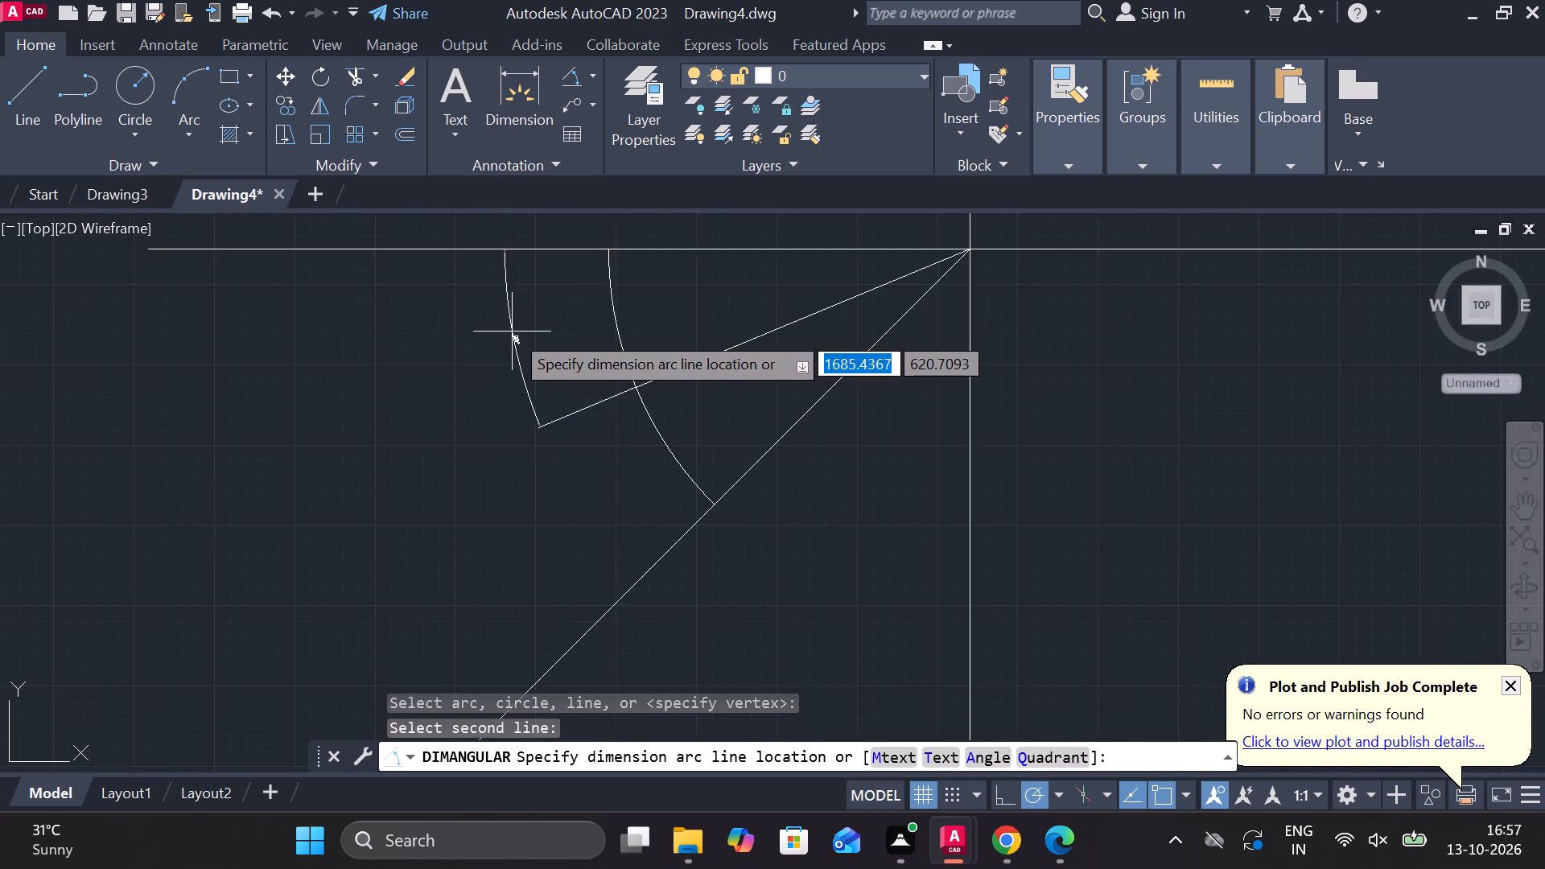
pyautogui.scroll(-2, 512, 332)
pyautogui.press('Escape')
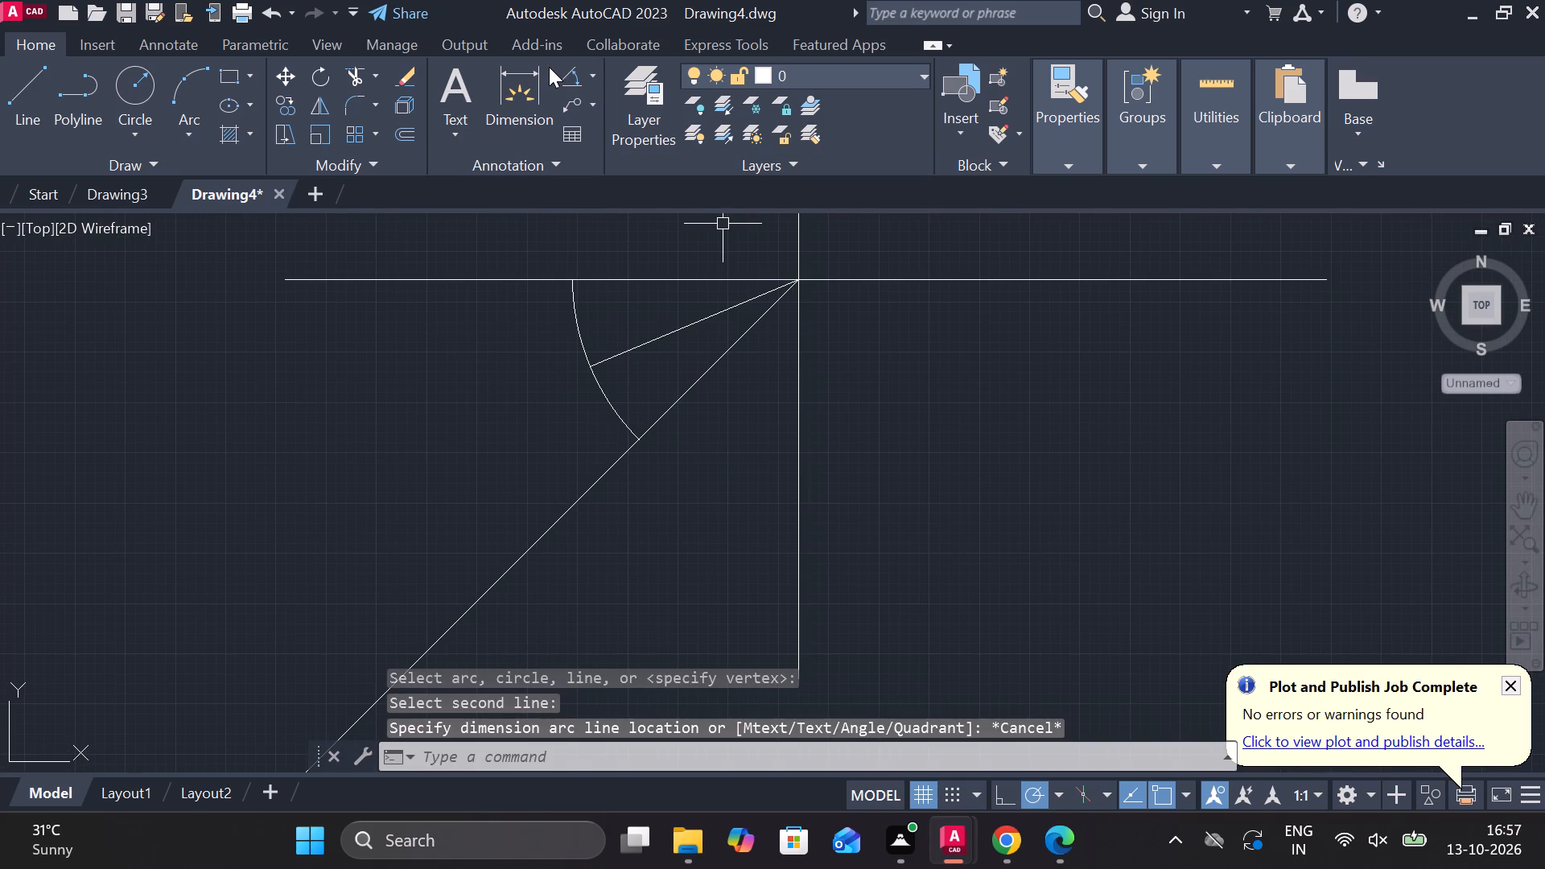
# Check the angle between the intermediate line and the lower angled line with a trial angular dimension, without placing it.
pyautogui.click(579, 73)
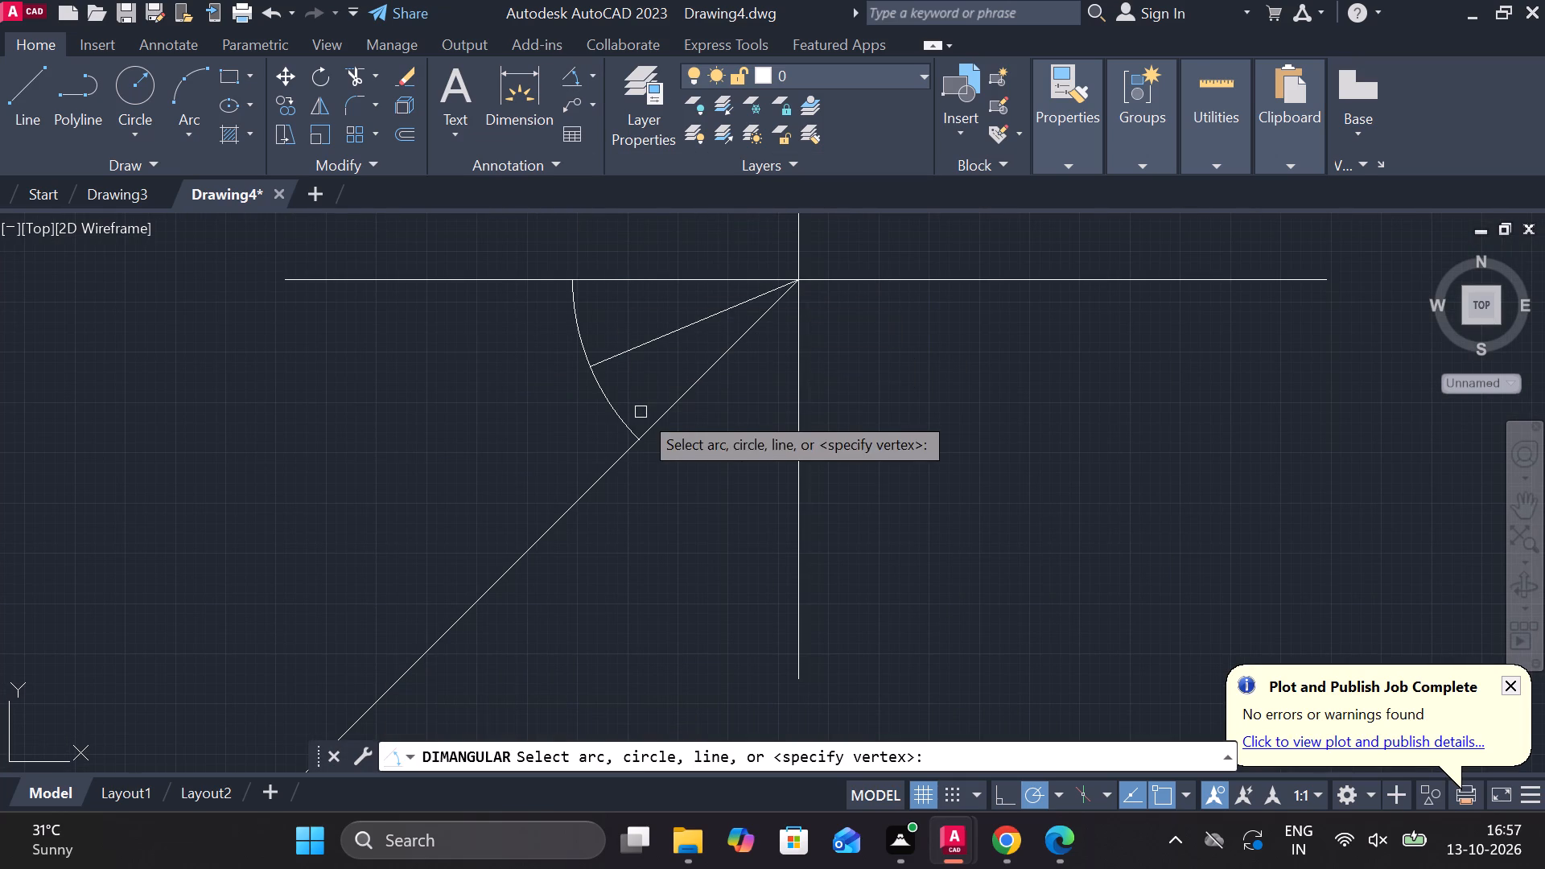
pyautogui.click(637, 348)
pyautogui.click(672, 416)
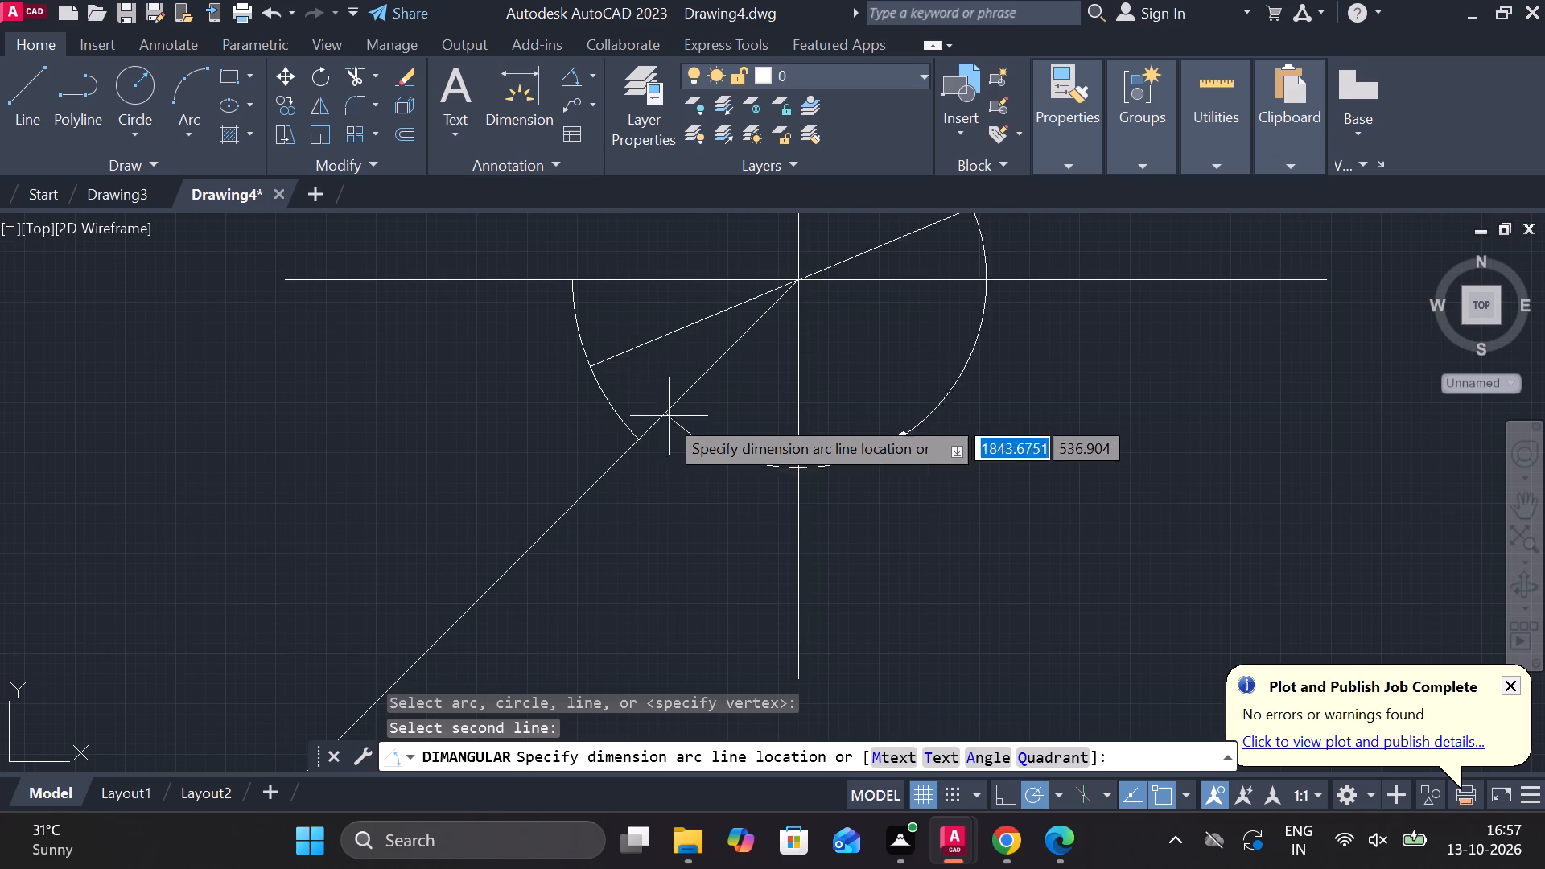
pyautogui.scroll(5, 547, 434)
pyautogui.scroll(-8, 547, 434)
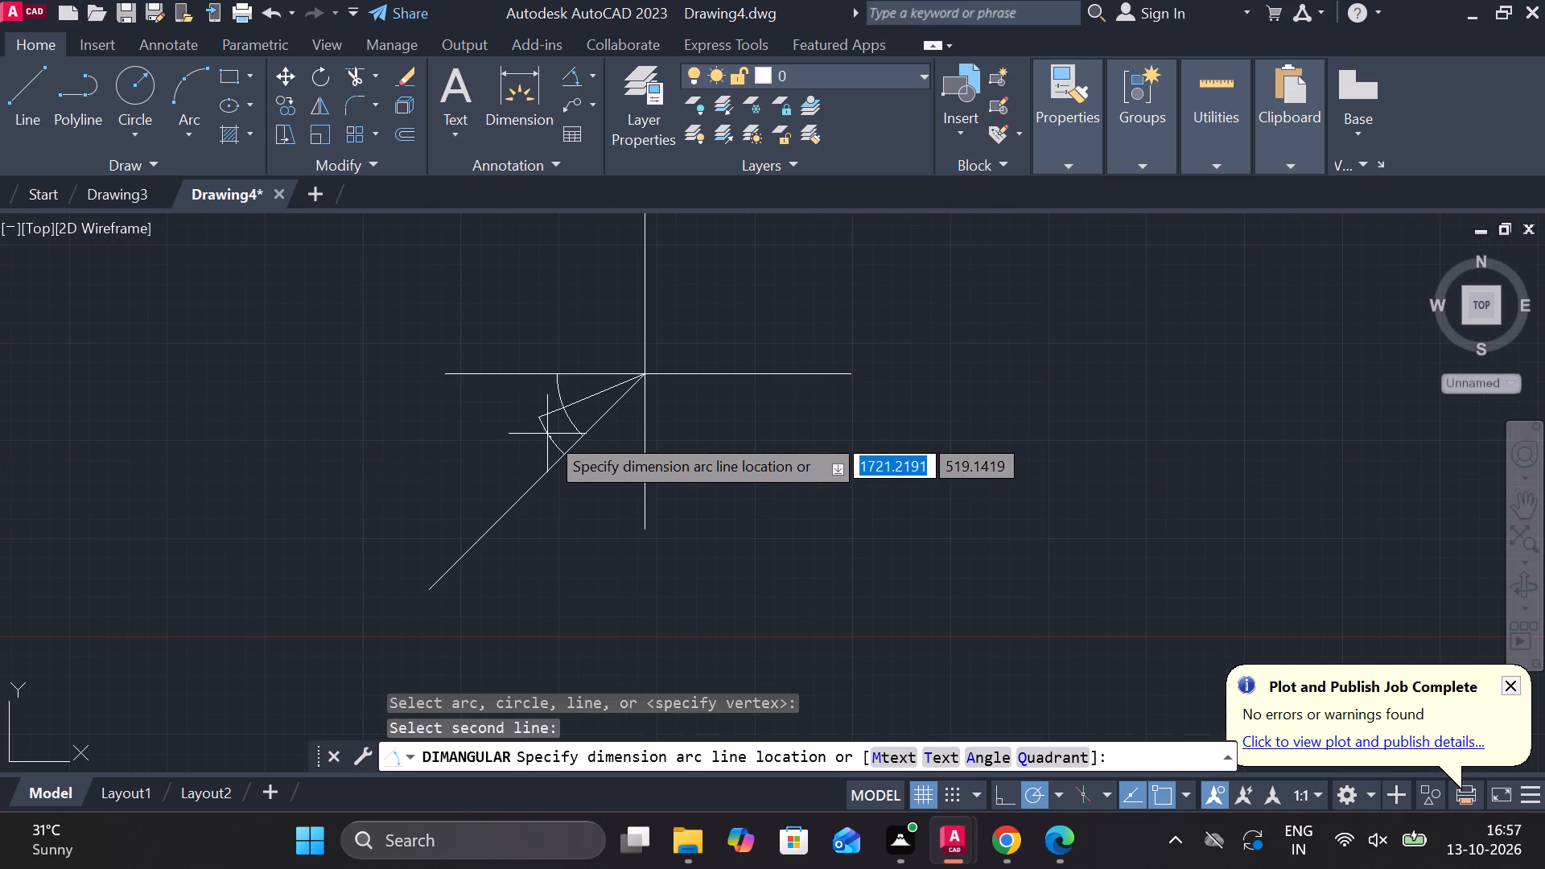
pyautogui.scroll(-2, 547, 434)
pyautogui.press('Escape')
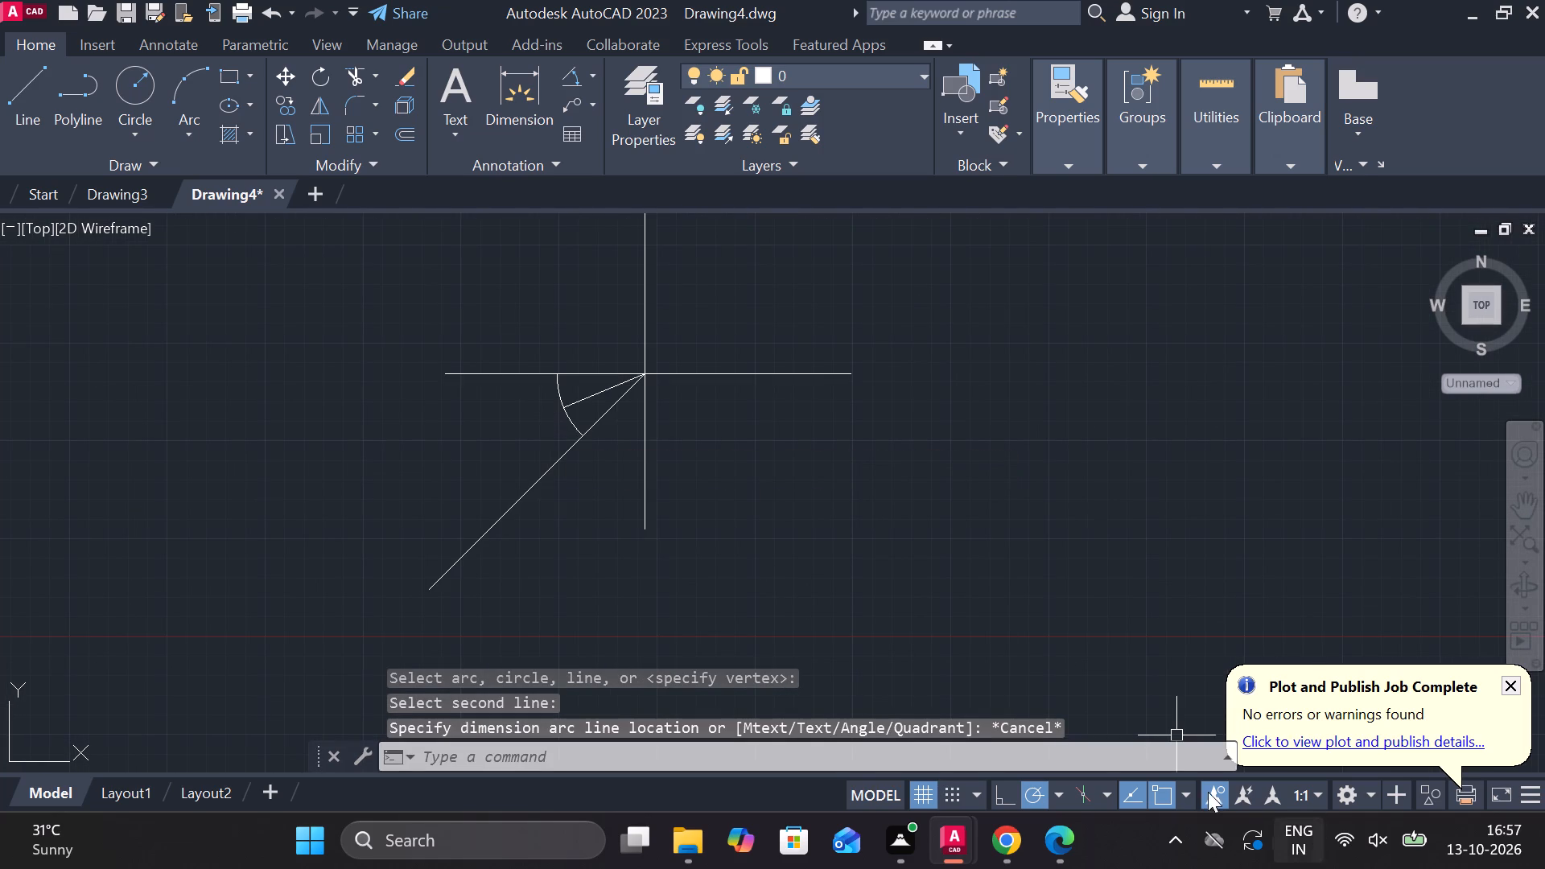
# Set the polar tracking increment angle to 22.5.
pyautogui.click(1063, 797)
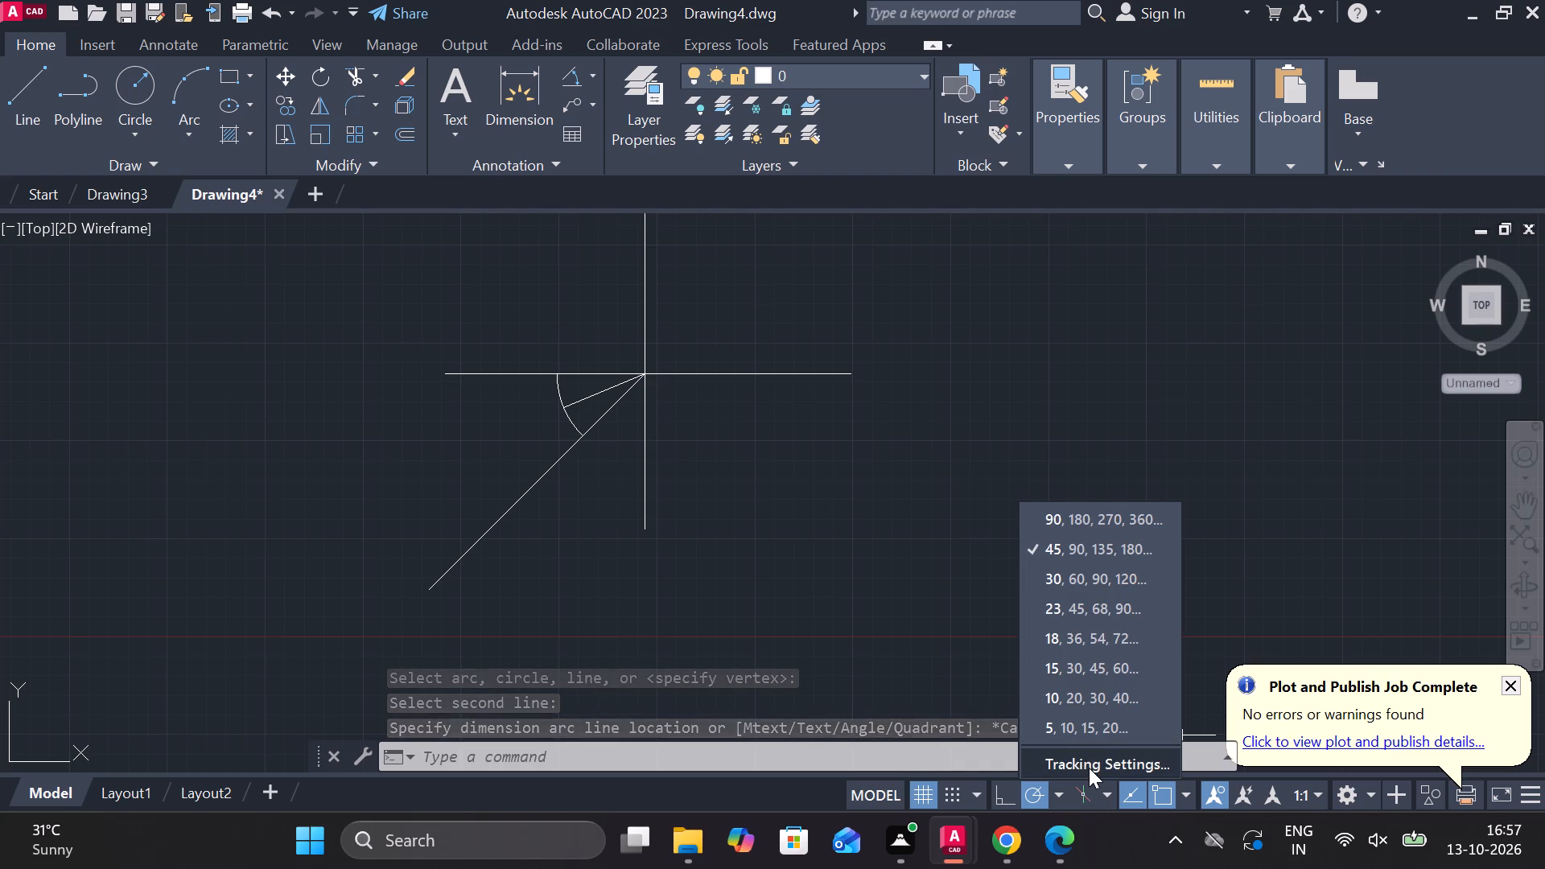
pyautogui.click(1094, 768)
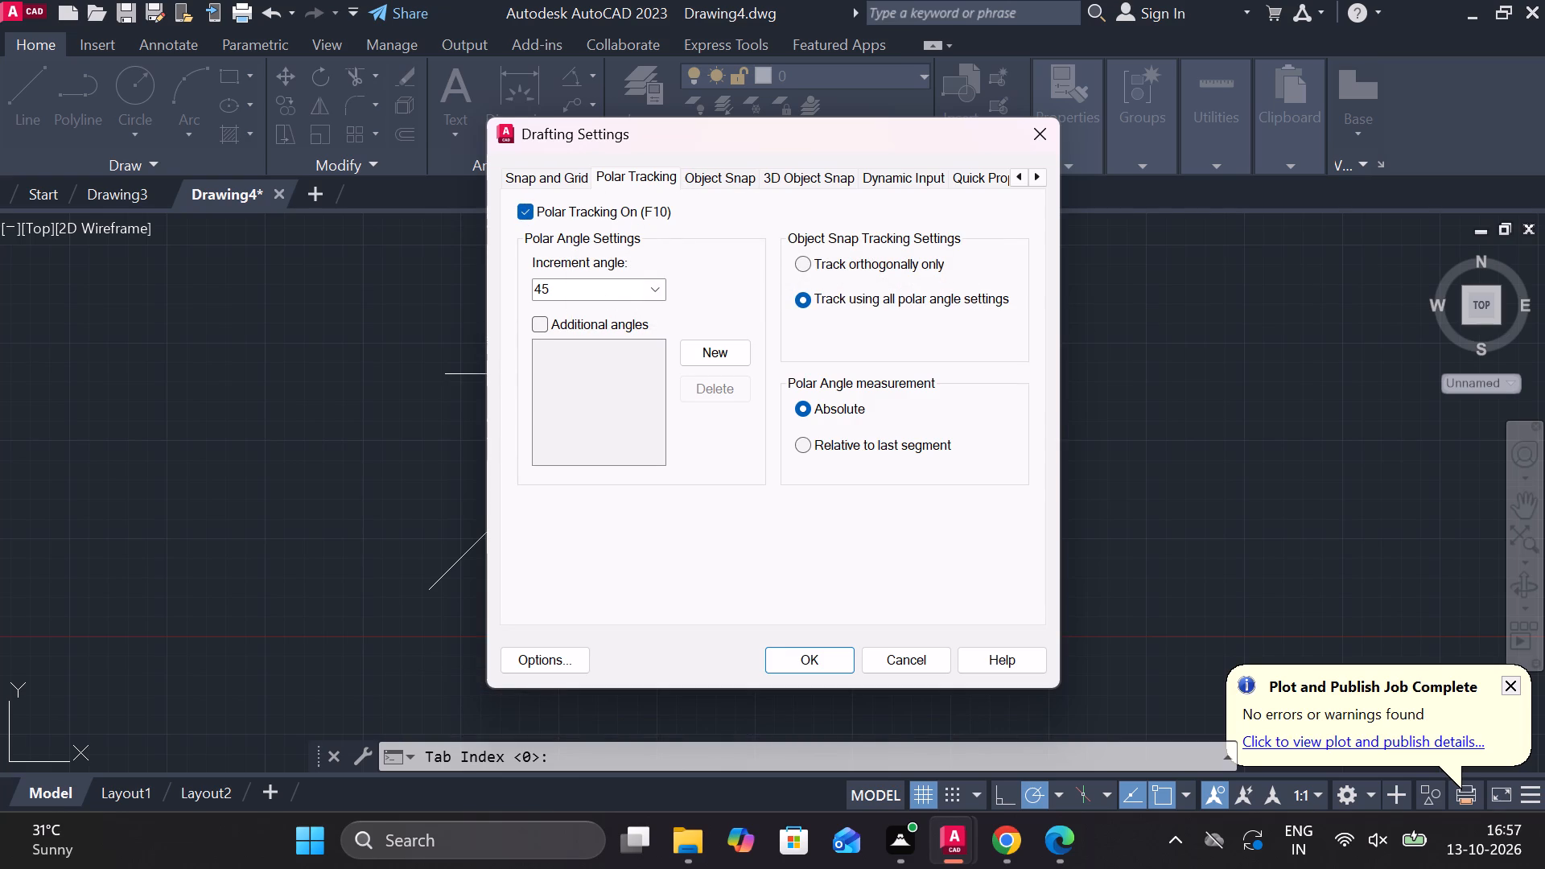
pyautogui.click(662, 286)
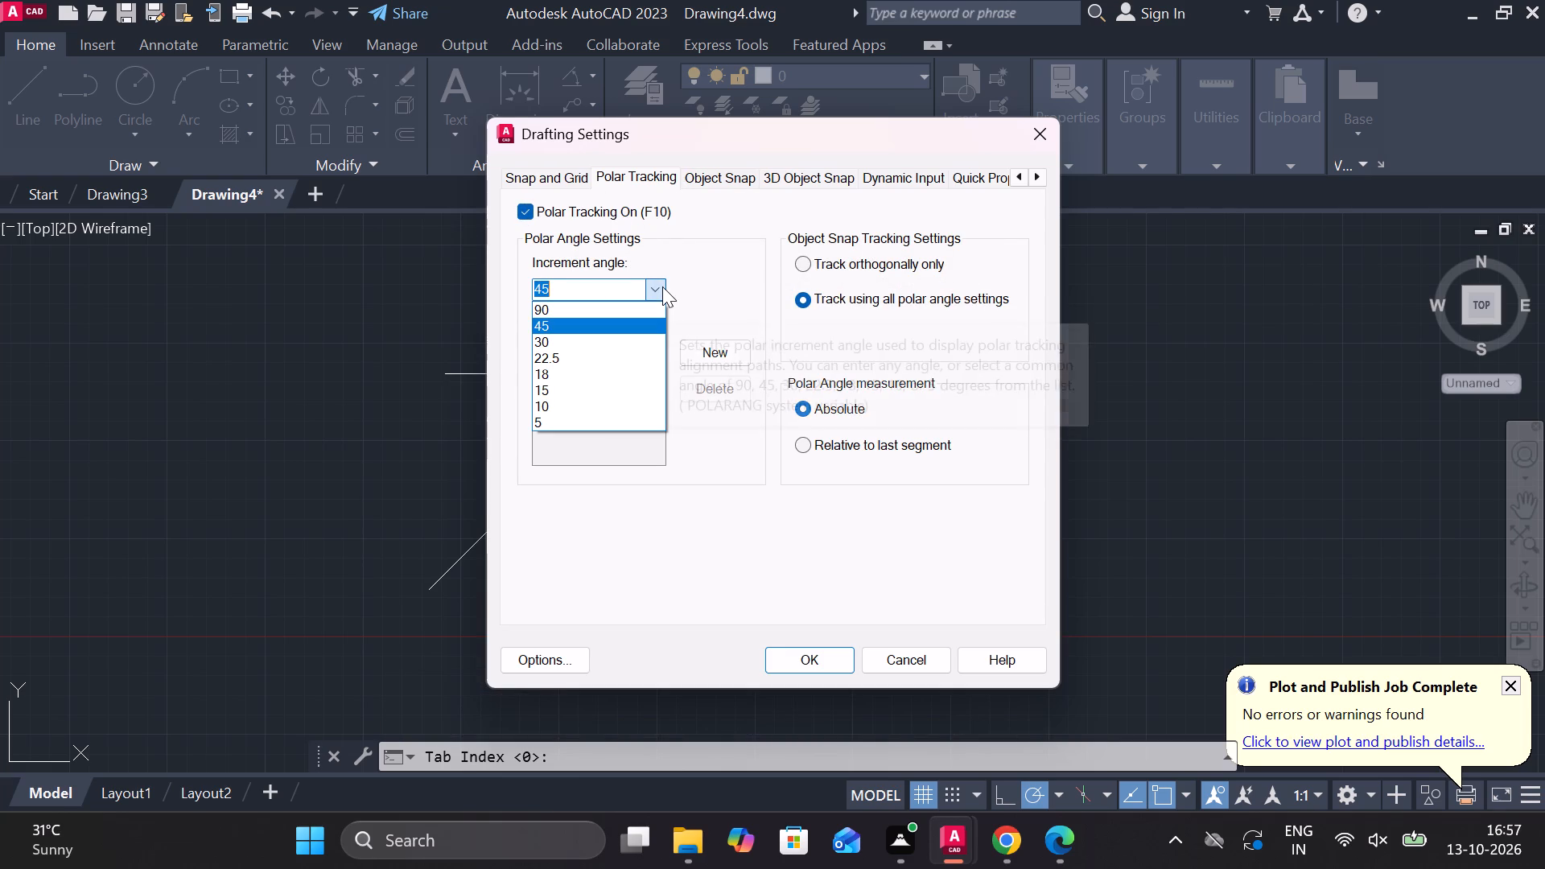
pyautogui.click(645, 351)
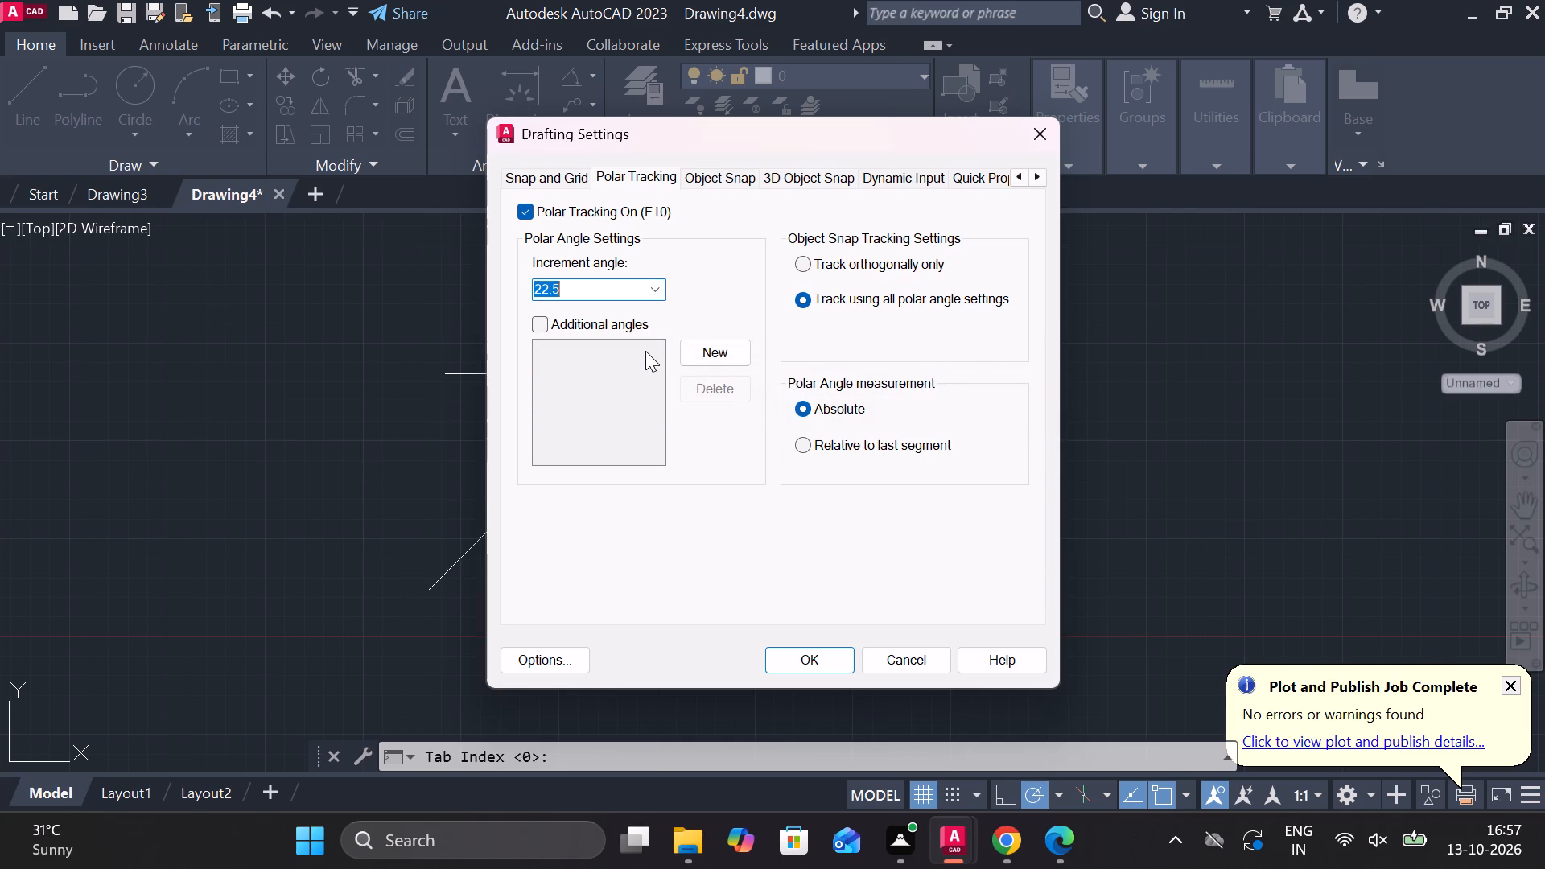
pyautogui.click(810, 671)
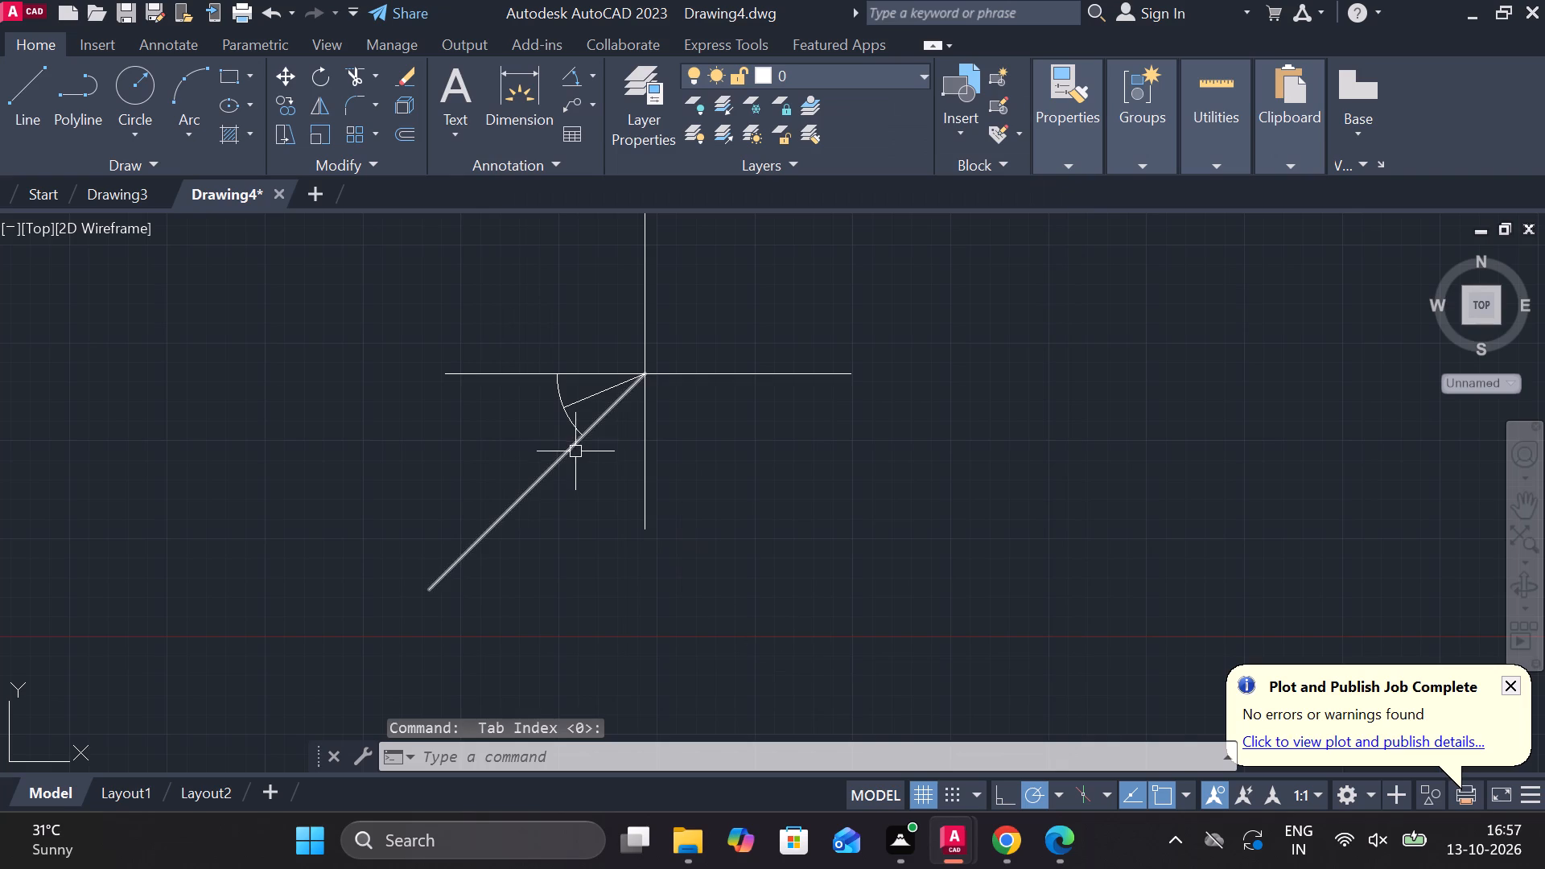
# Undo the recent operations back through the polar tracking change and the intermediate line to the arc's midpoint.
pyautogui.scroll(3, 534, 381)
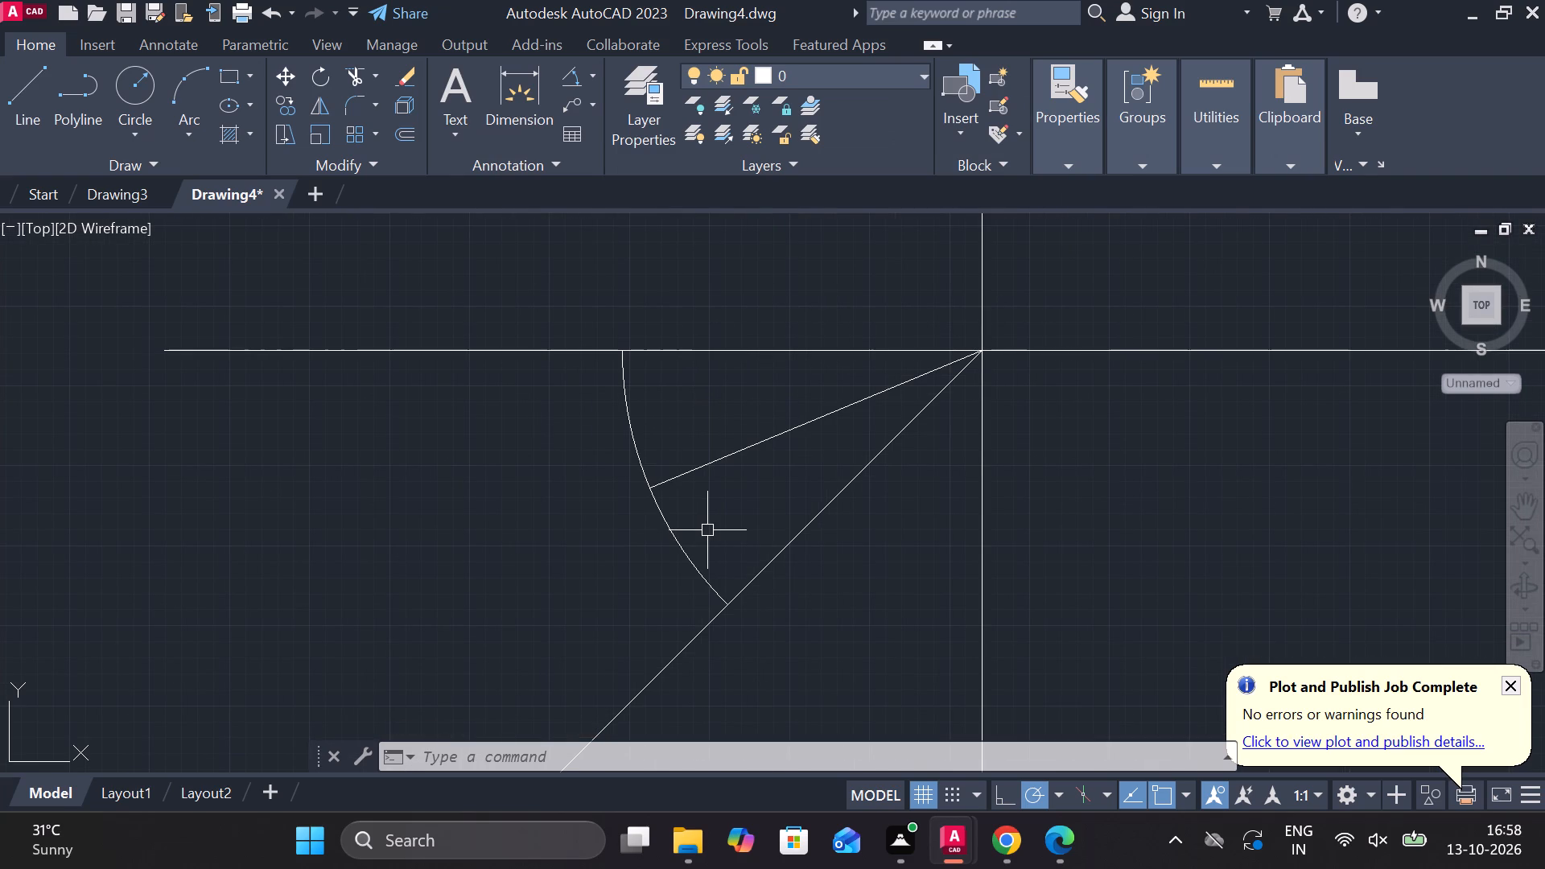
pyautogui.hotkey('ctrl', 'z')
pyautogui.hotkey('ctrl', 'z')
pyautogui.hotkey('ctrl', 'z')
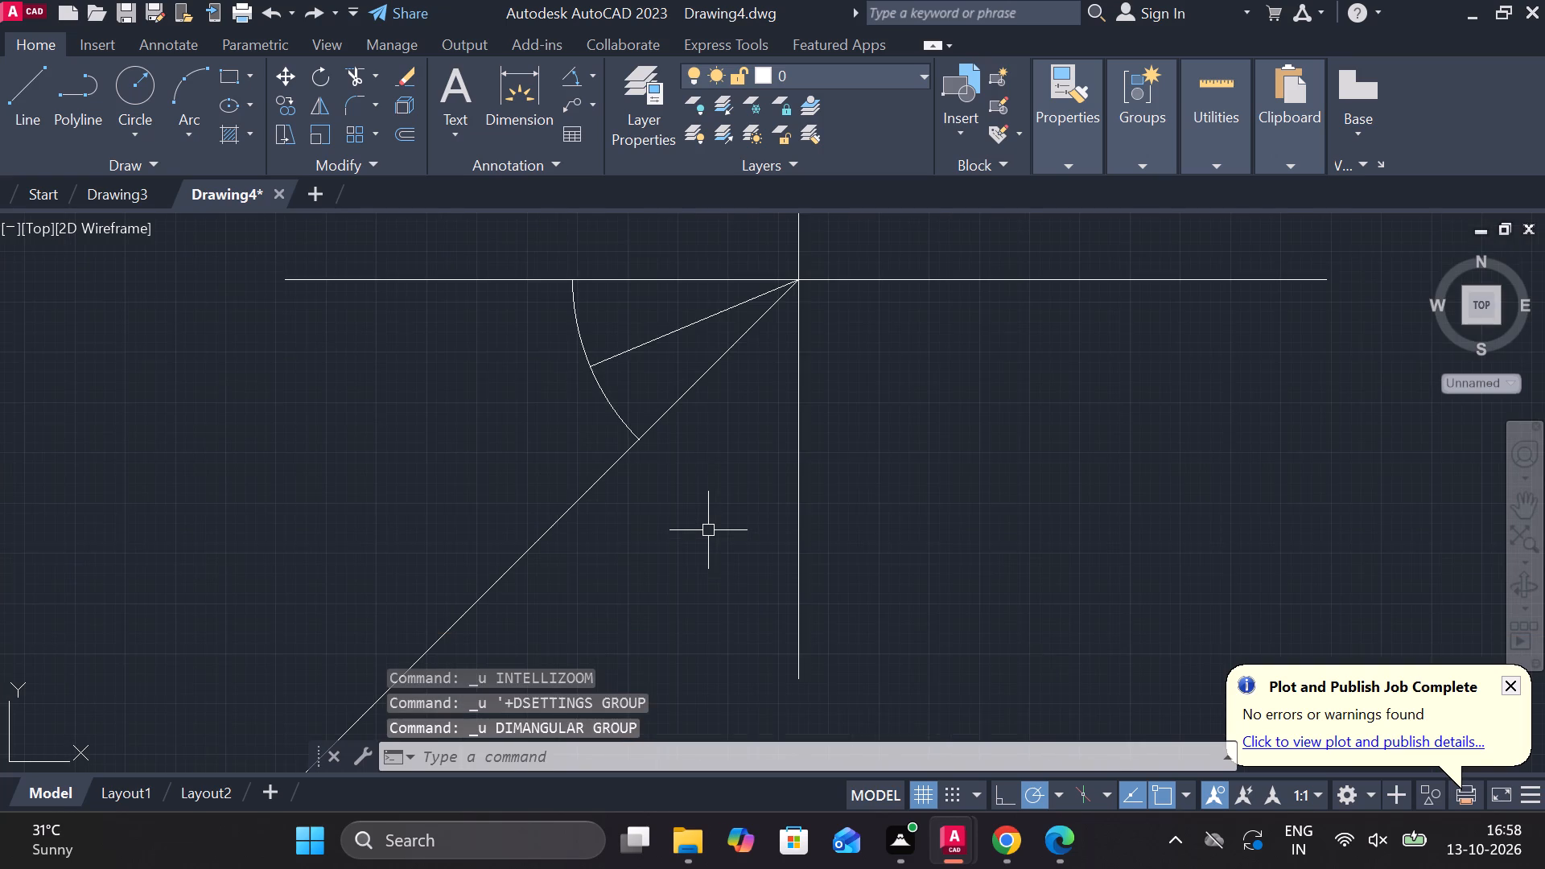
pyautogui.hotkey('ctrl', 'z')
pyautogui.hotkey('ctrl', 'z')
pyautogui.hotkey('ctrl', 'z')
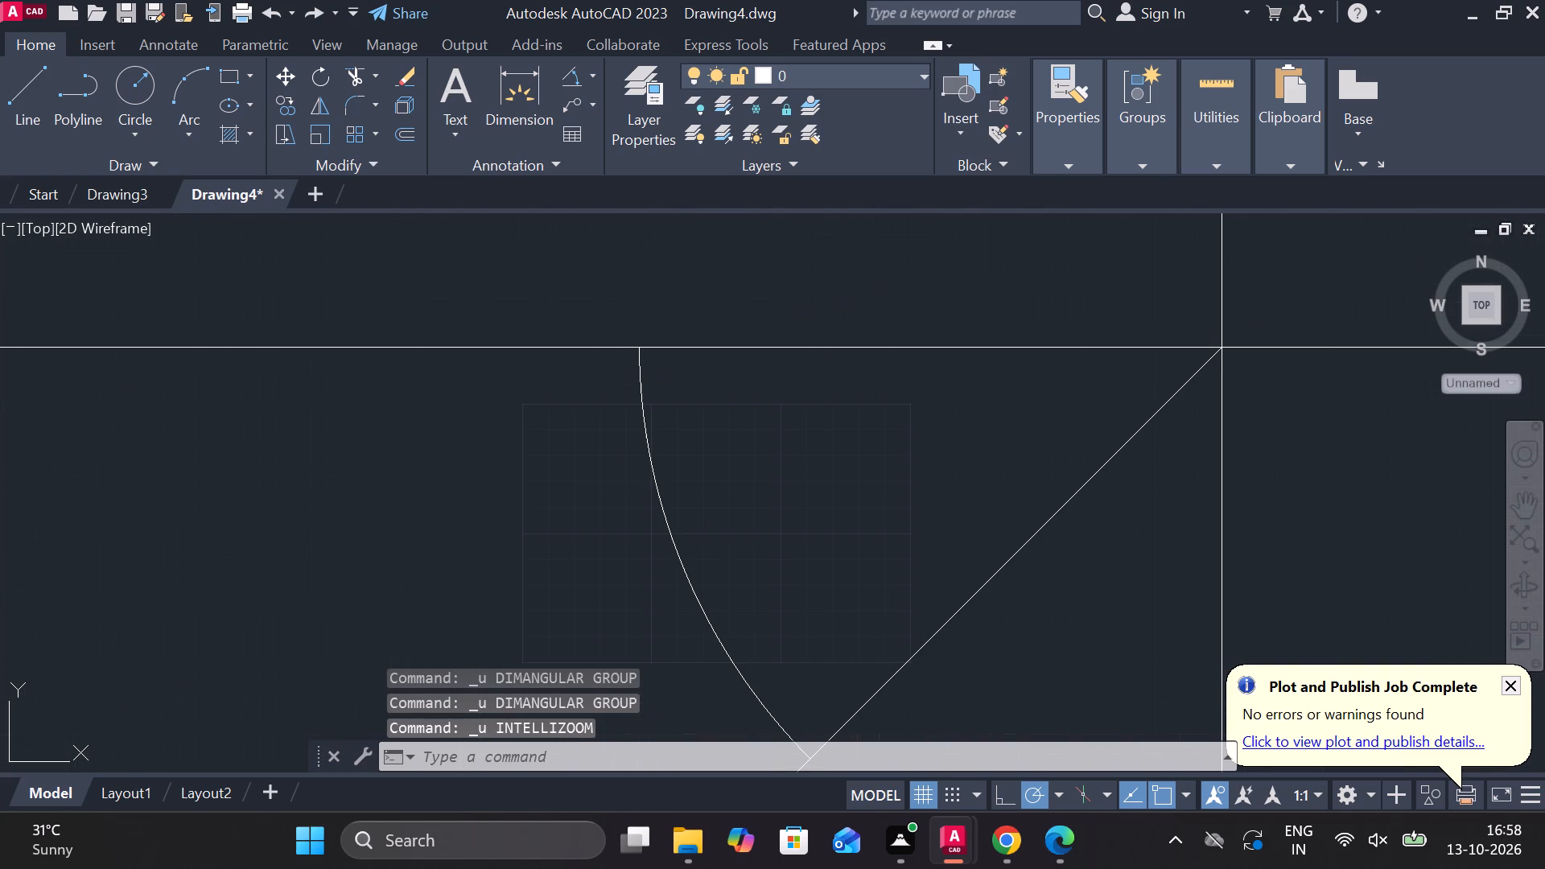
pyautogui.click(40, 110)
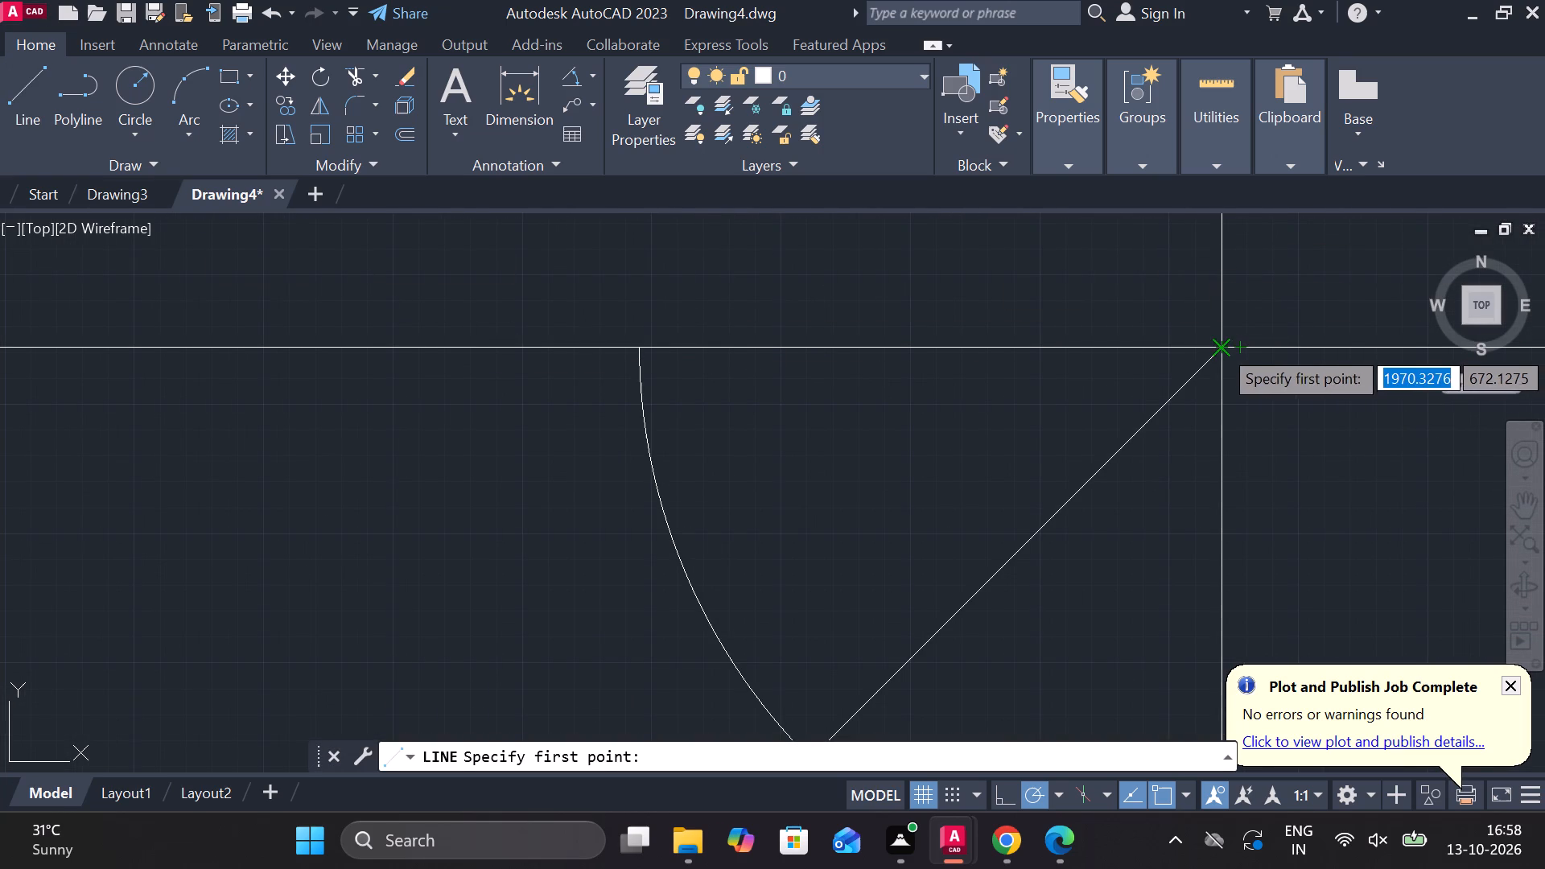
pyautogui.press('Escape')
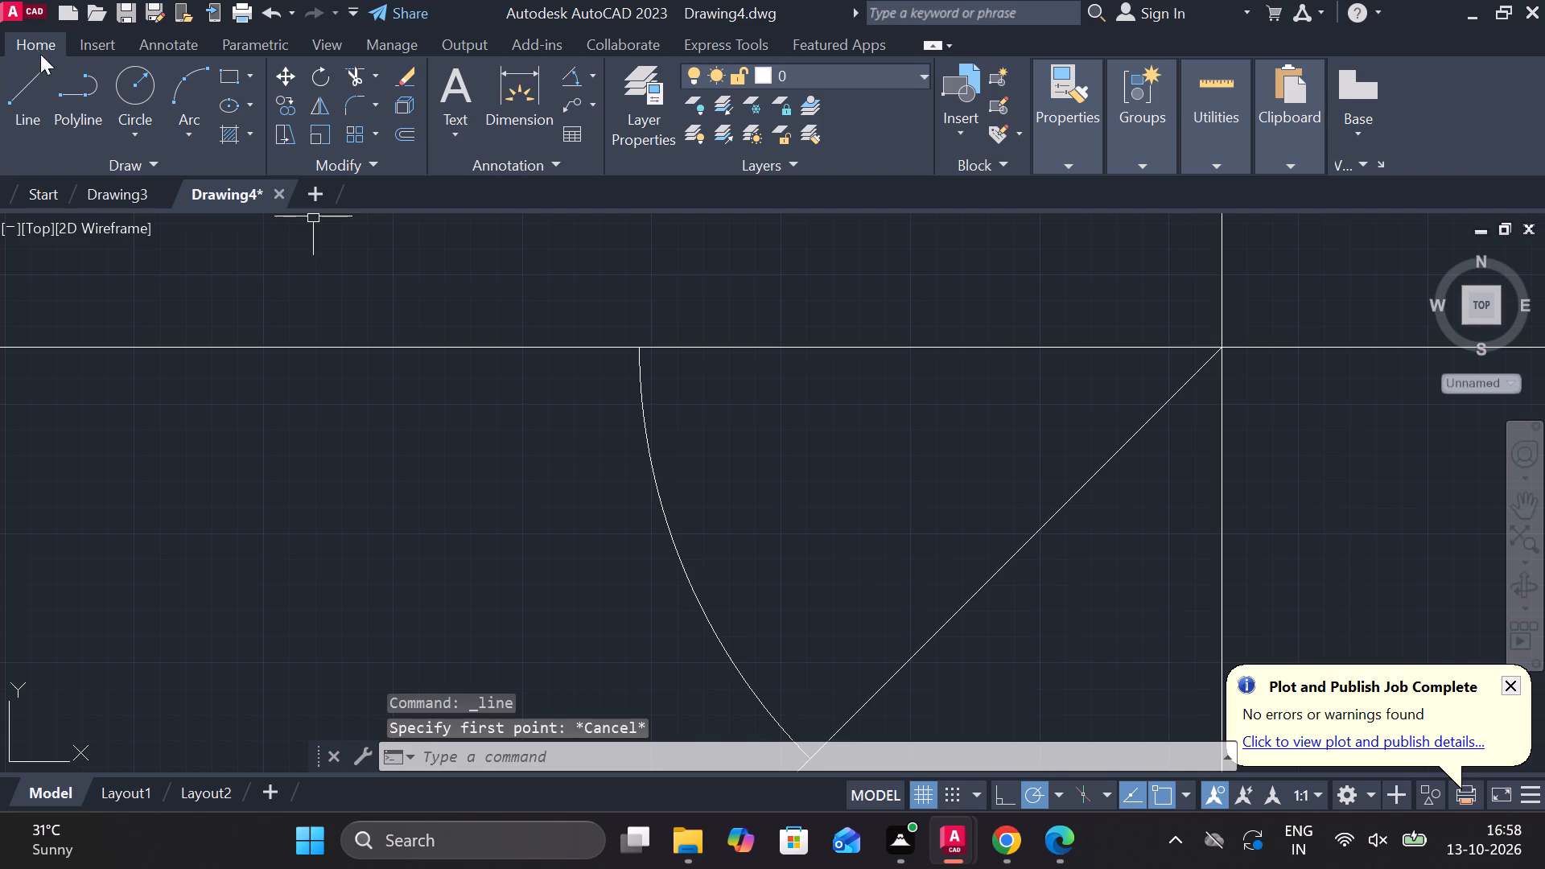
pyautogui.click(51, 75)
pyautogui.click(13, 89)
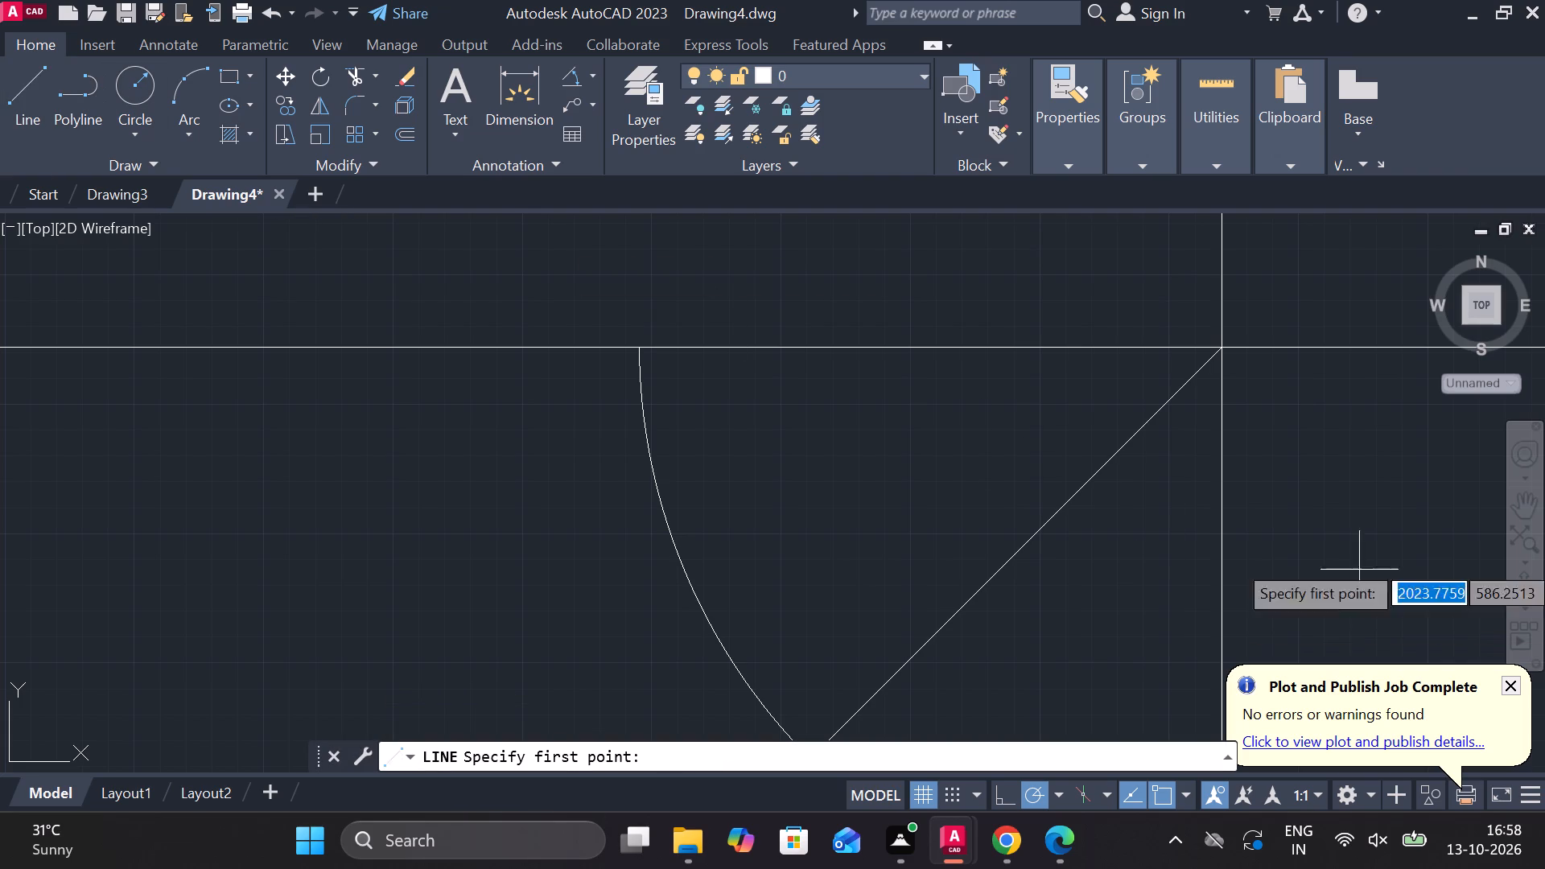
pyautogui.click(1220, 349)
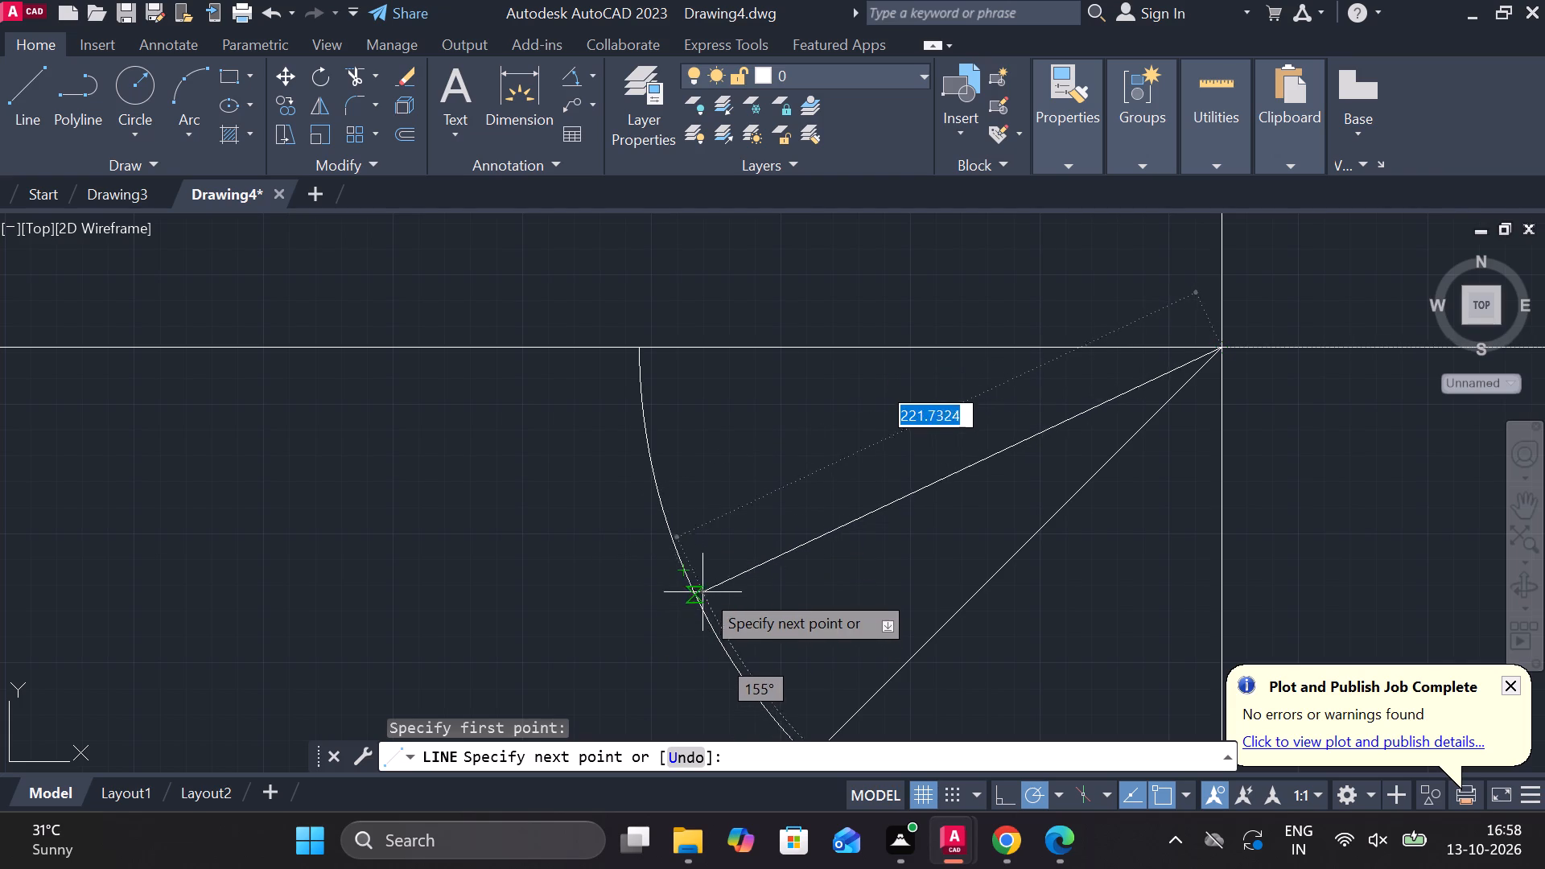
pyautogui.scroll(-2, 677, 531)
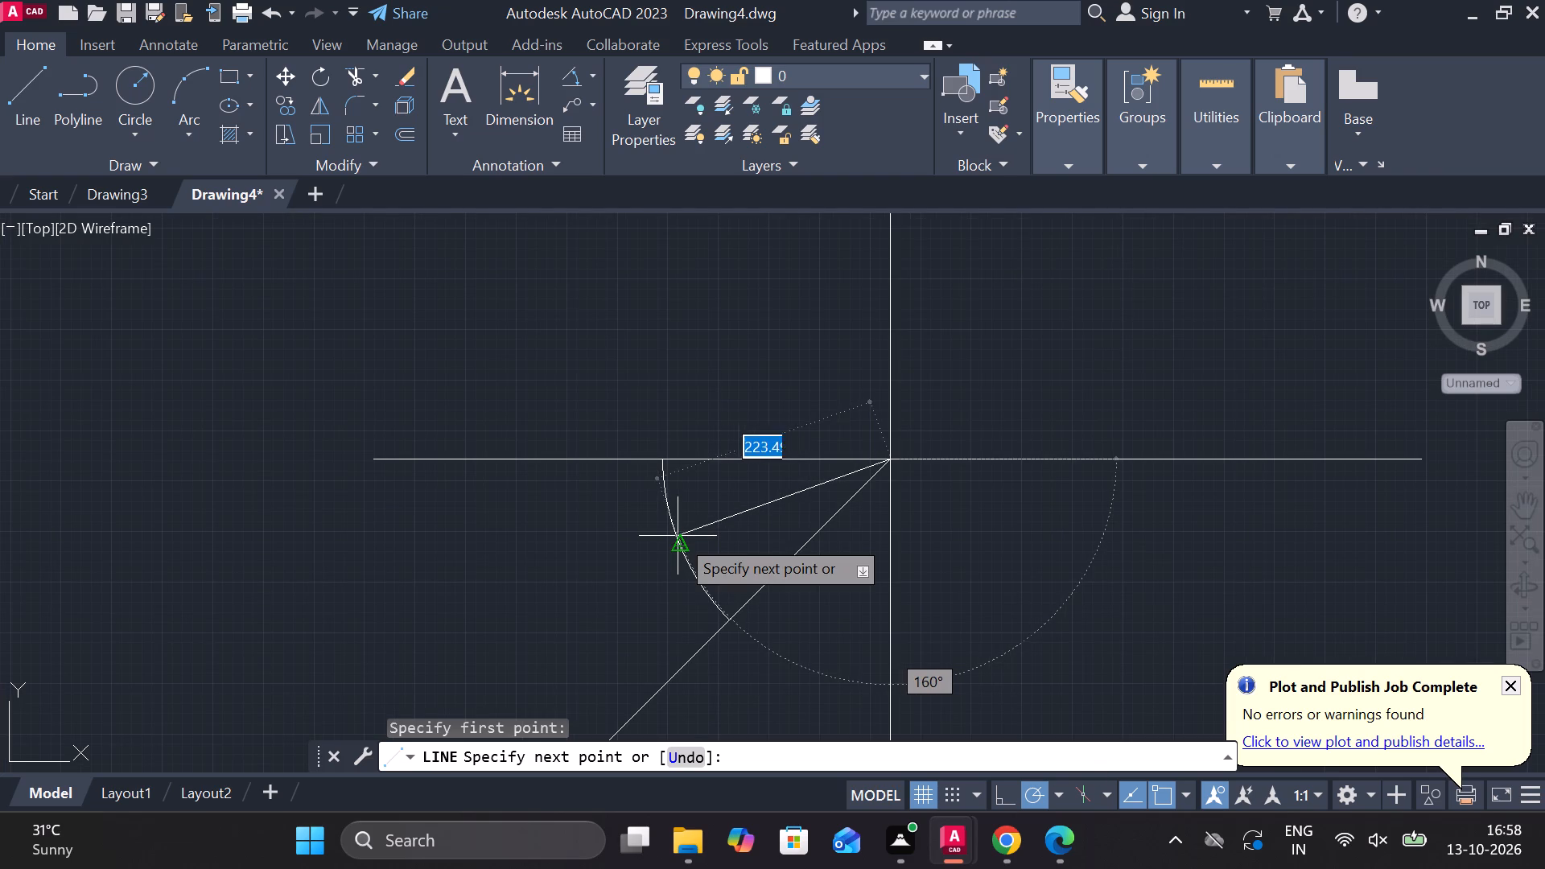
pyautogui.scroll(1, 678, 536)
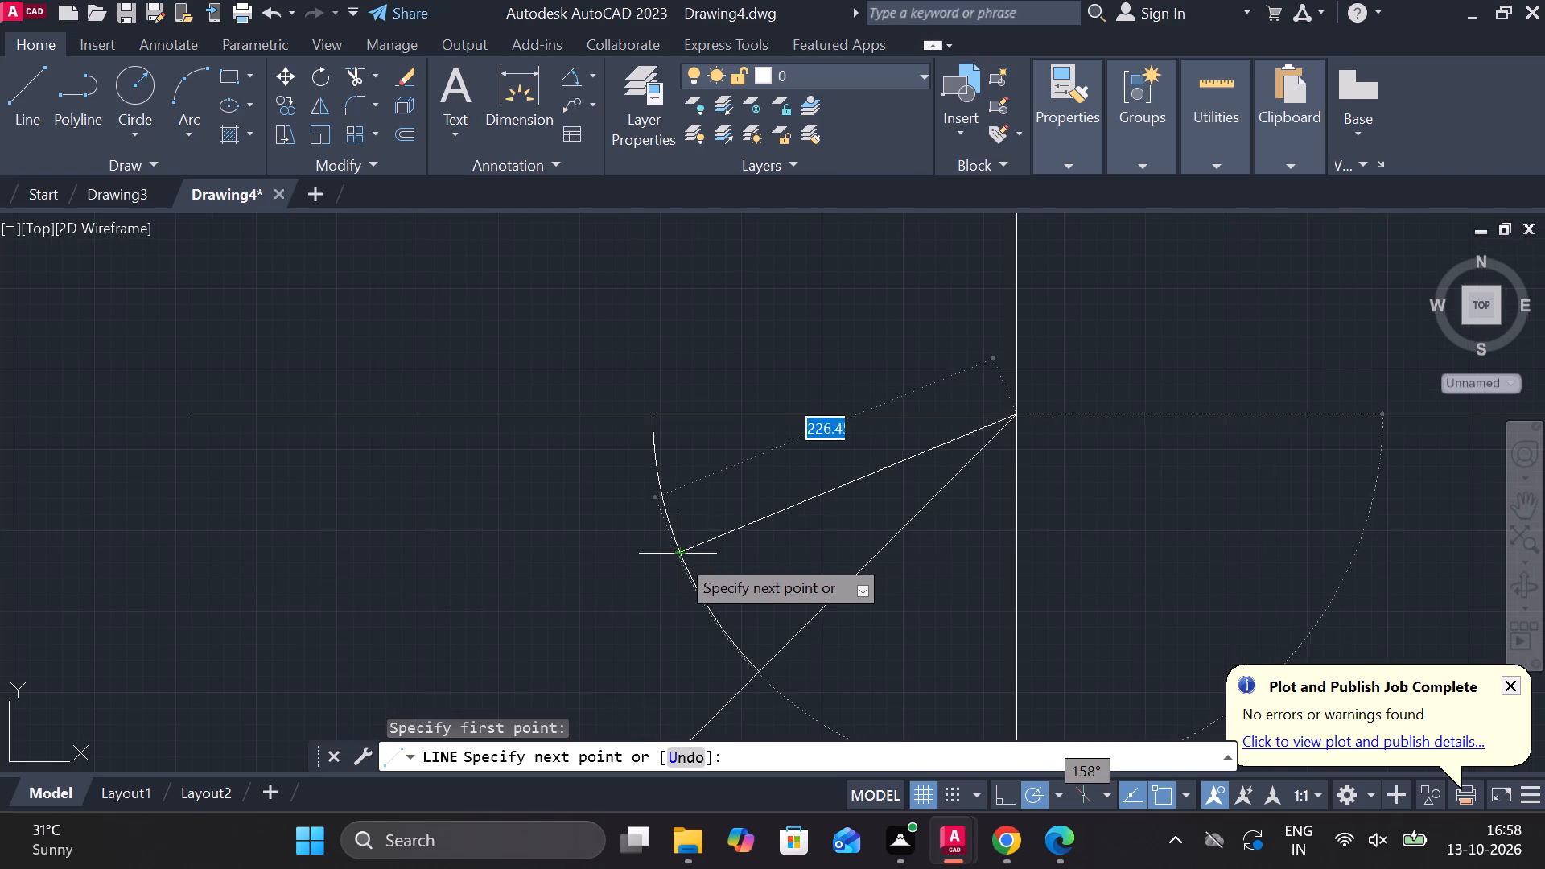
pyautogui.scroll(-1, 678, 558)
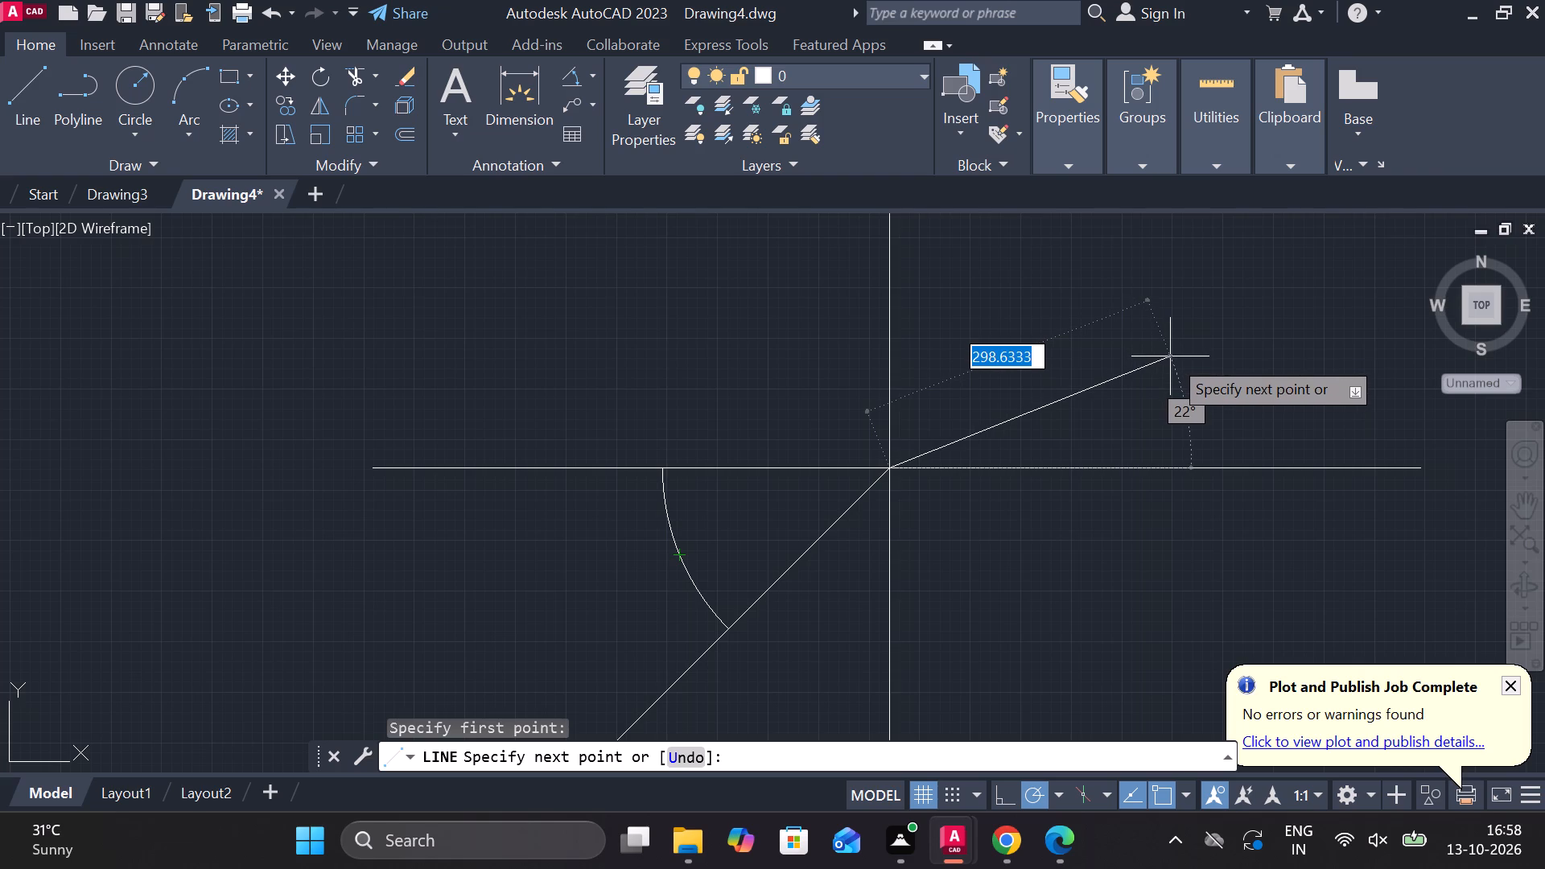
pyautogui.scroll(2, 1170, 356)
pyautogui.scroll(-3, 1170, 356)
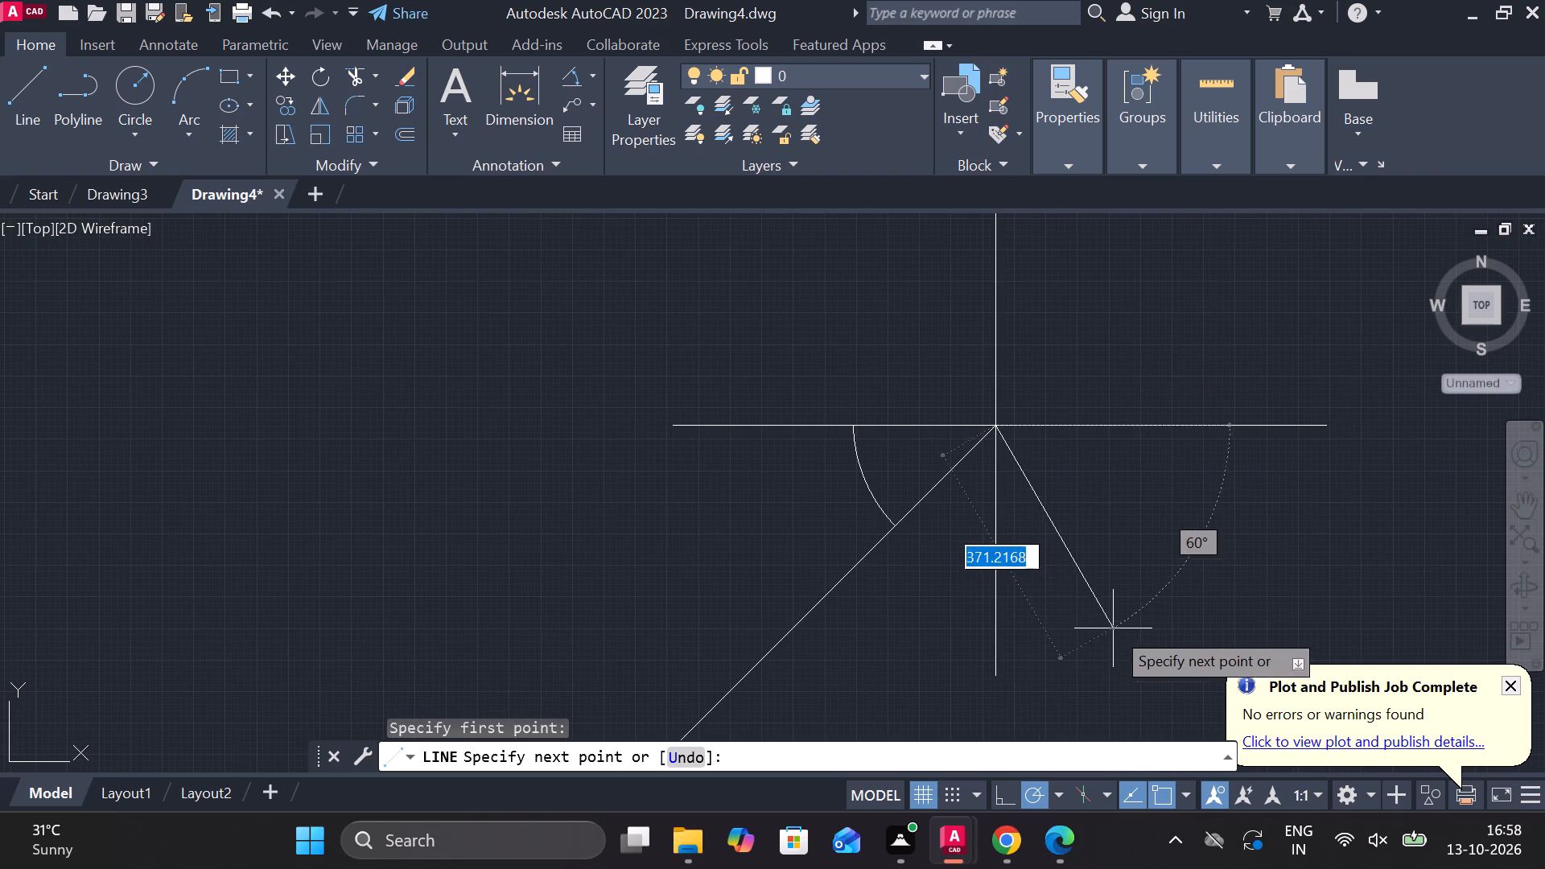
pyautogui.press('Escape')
# Enable additional angles for polar tracking and set the increment angle to 22.5.
pyautogui.click(1056, 792)
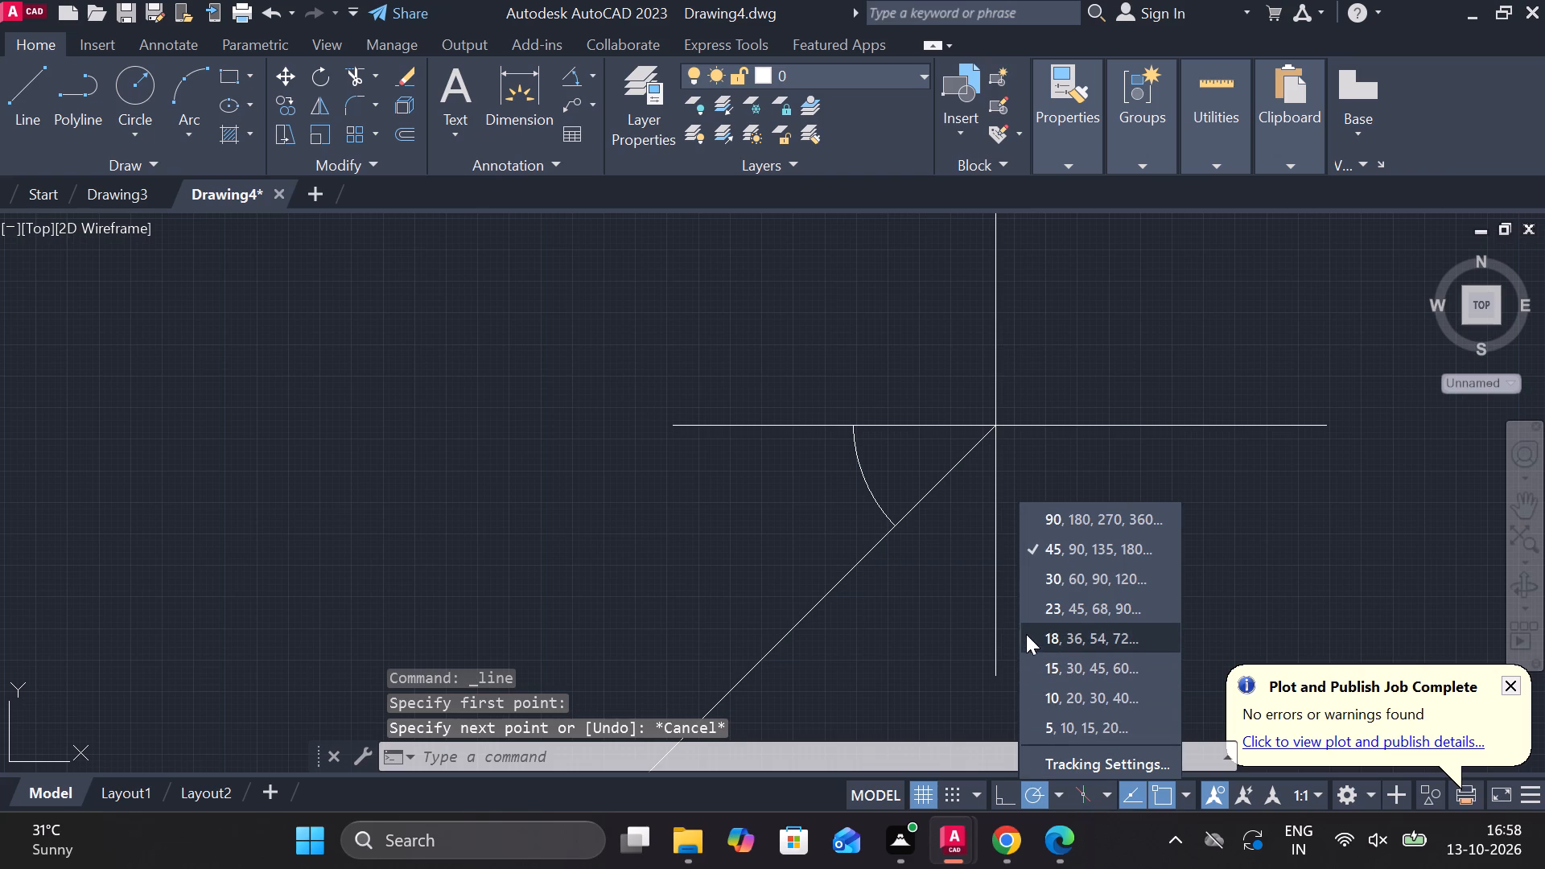
pyautogui.click(1106, 764)
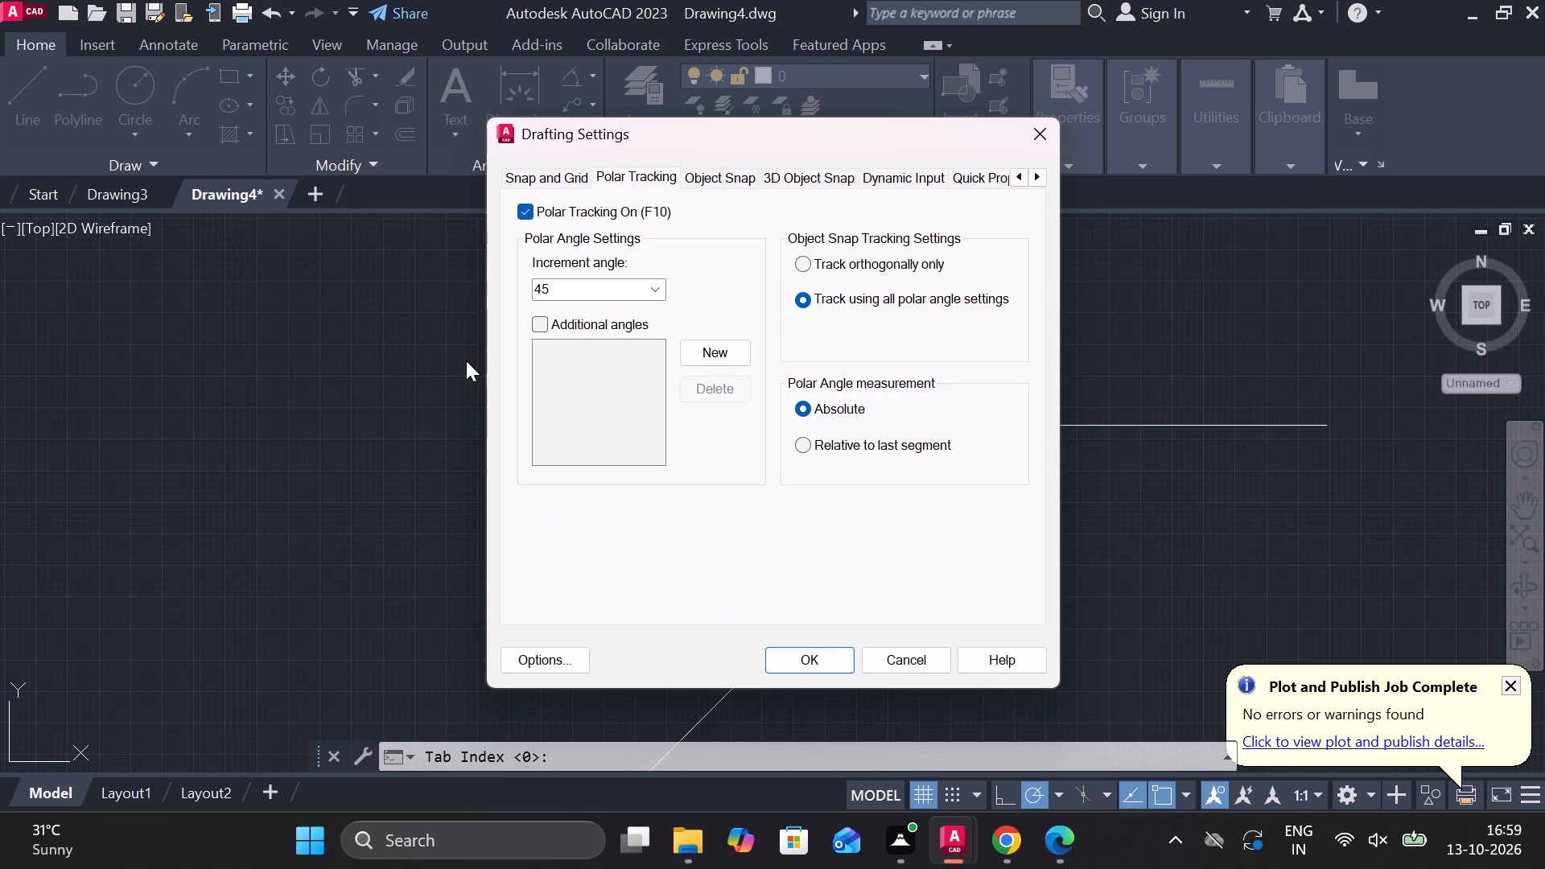
pyautogui.click(543, 319)
pyautogui.click(658, 290)
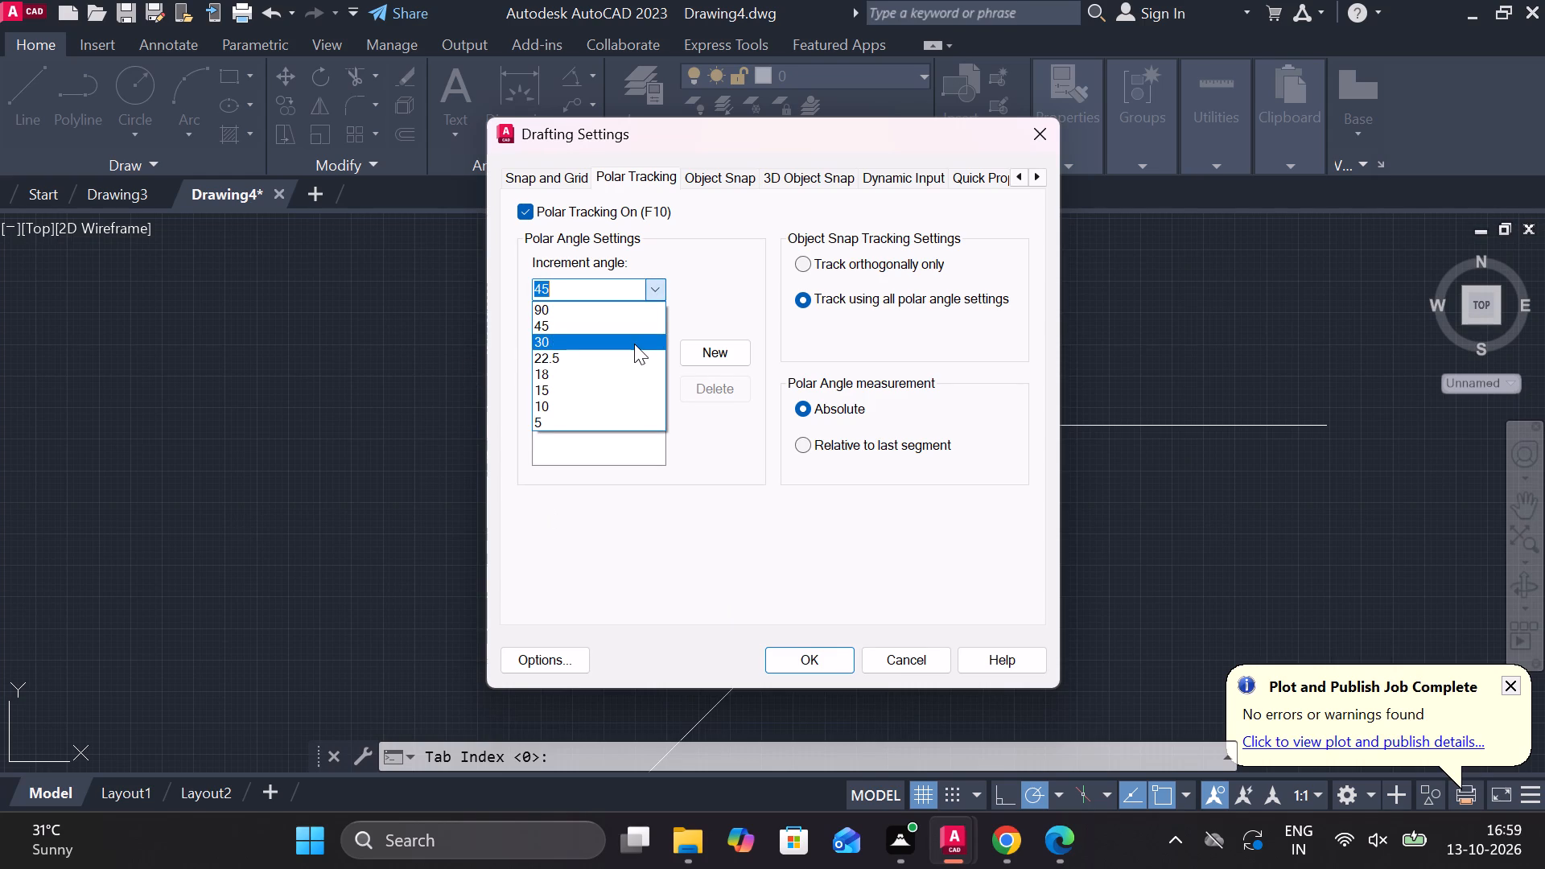
pyautogui.click(635, 360)
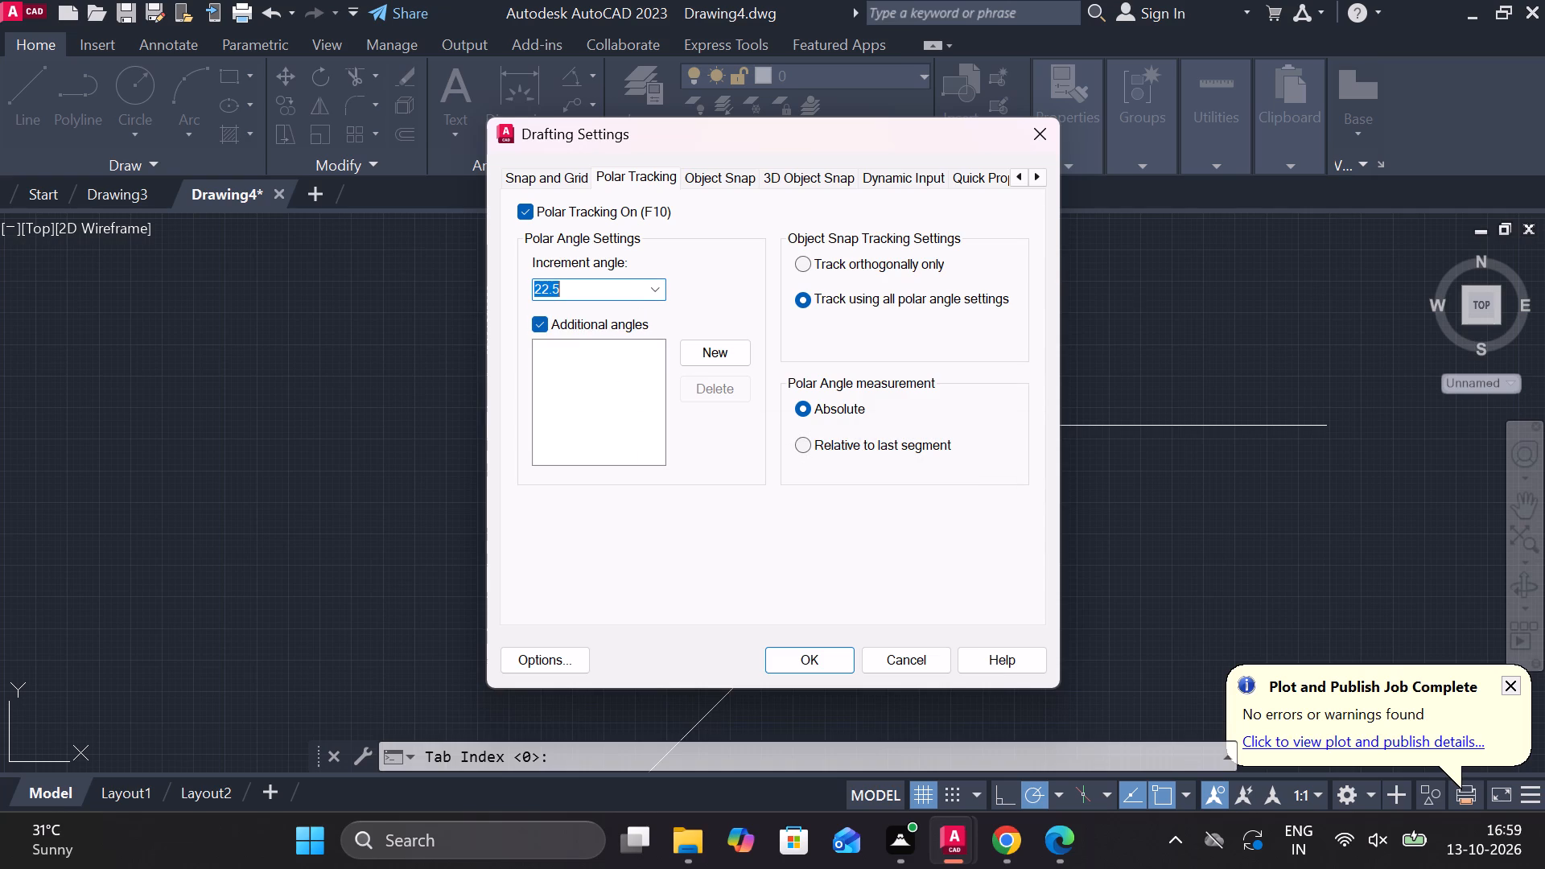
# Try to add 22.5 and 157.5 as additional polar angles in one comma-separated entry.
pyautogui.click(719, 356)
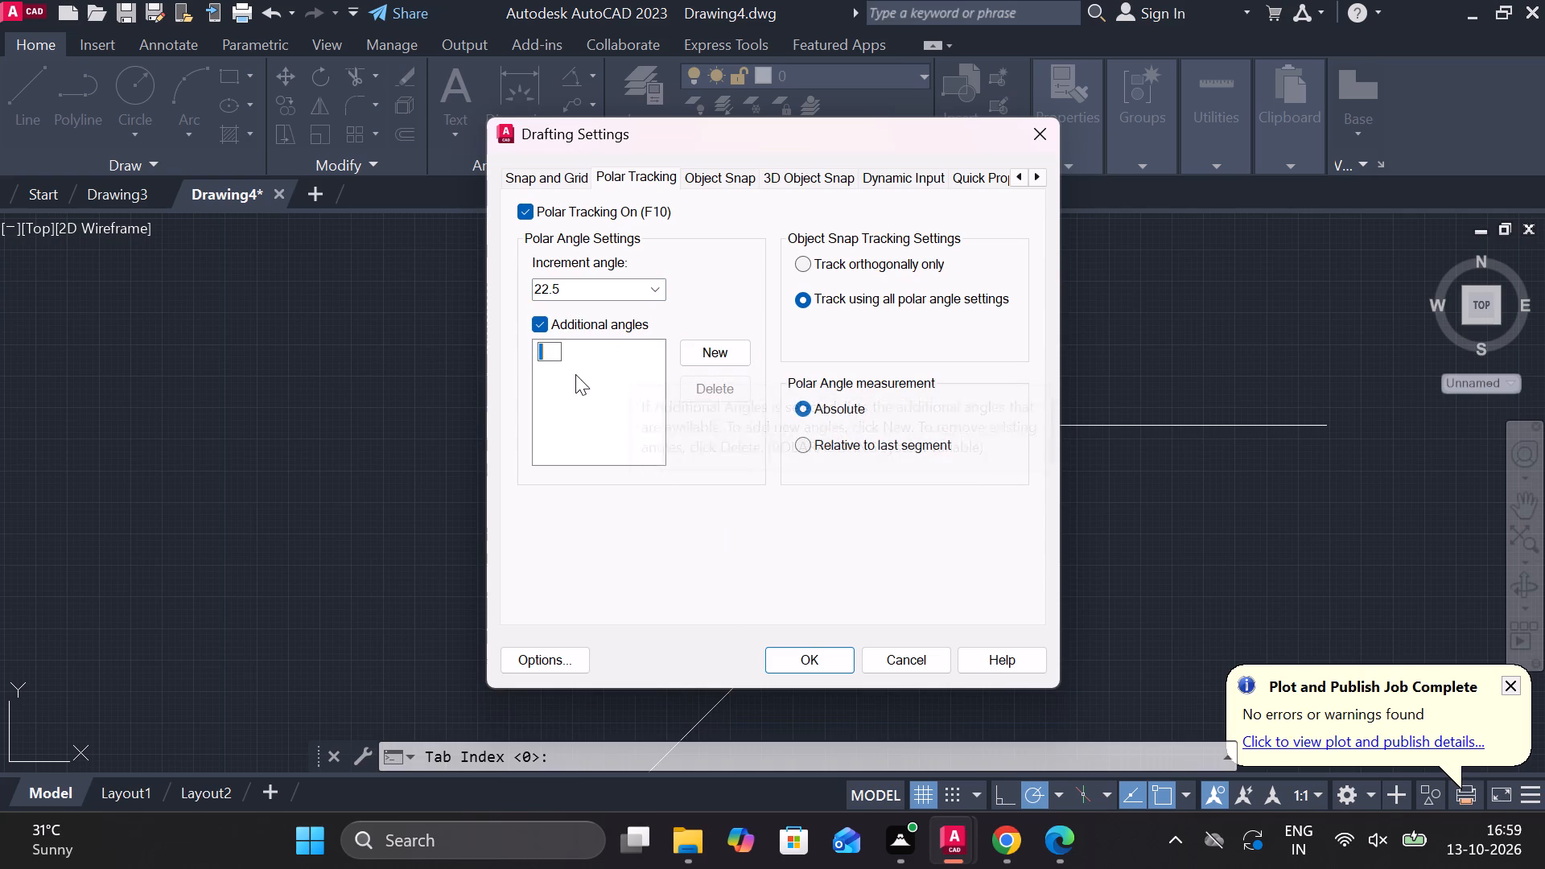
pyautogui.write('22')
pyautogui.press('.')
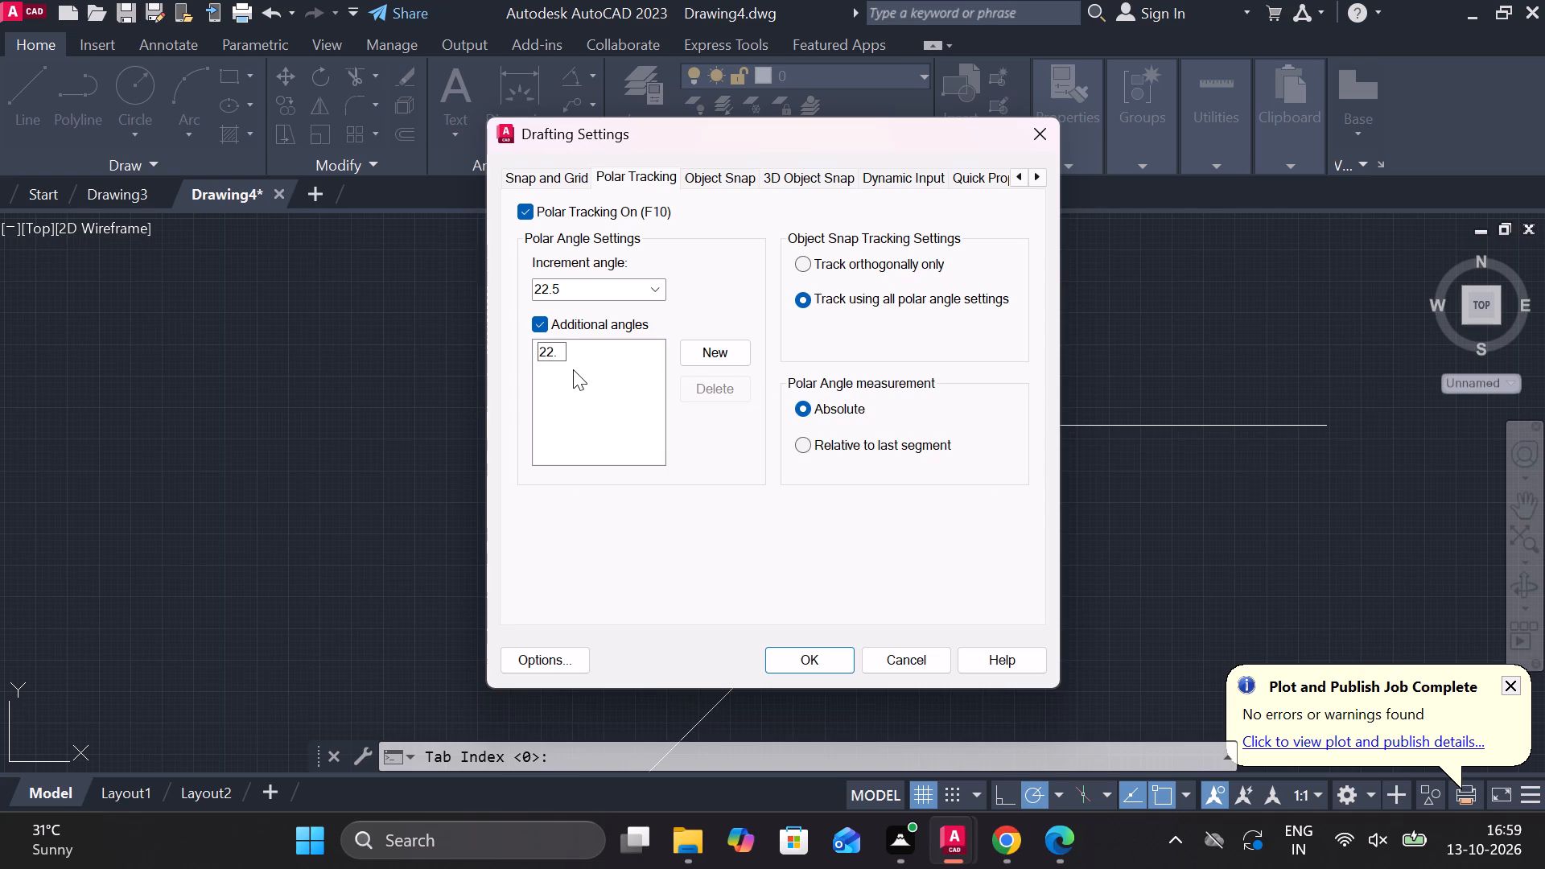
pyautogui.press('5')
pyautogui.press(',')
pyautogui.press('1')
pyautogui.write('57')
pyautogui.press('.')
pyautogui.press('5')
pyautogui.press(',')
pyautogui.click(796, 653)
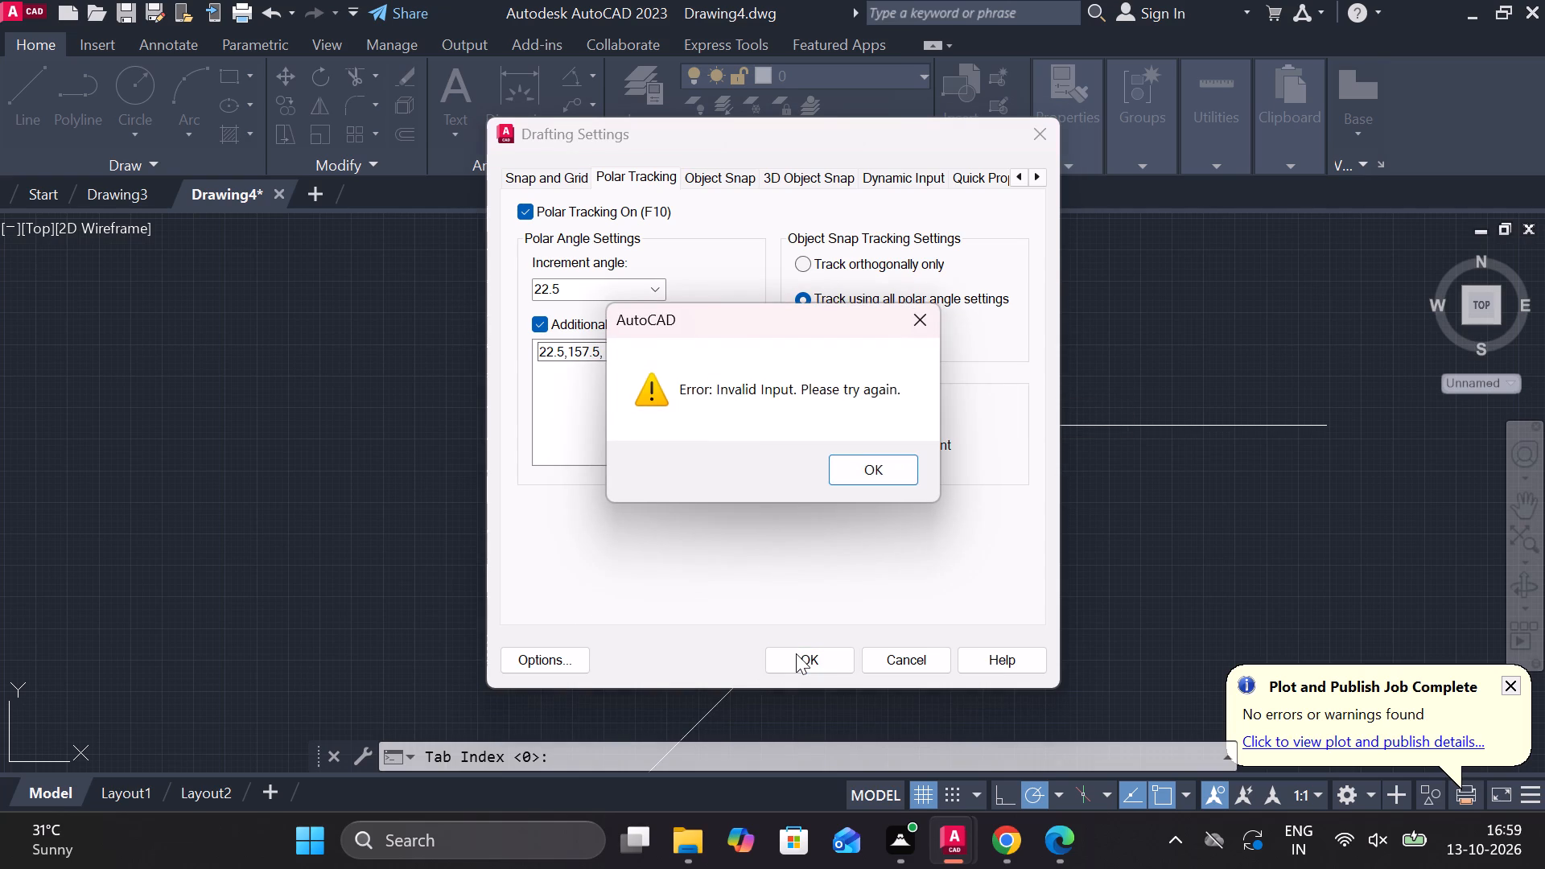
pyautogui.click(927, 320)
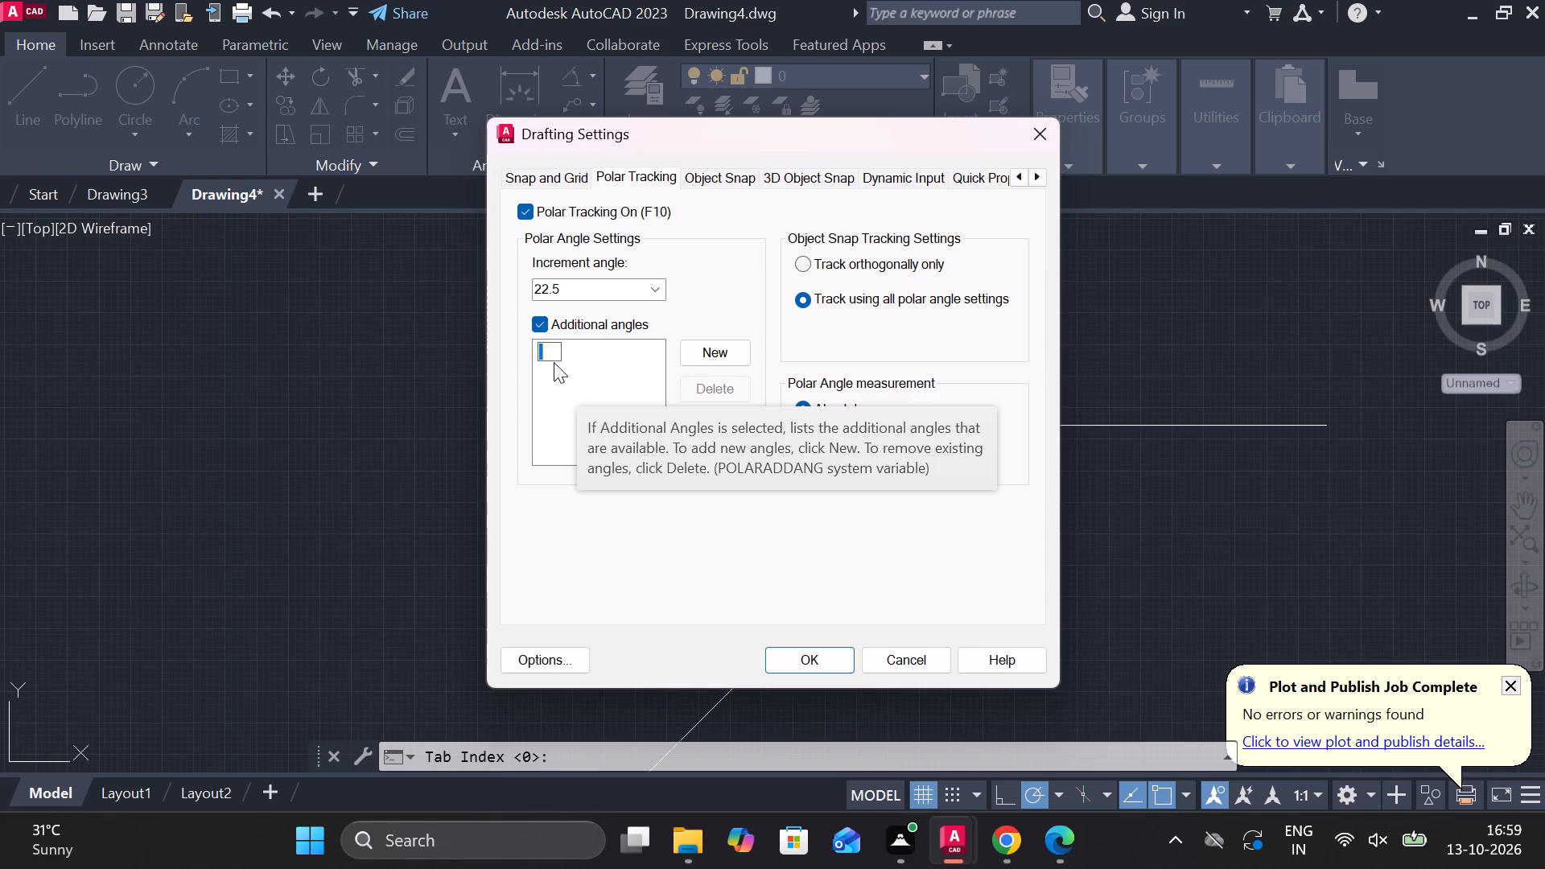
# Add 157.5 as an additional polar tracking angle and apply the drafting settings.
pyautogui.click(558, 352)
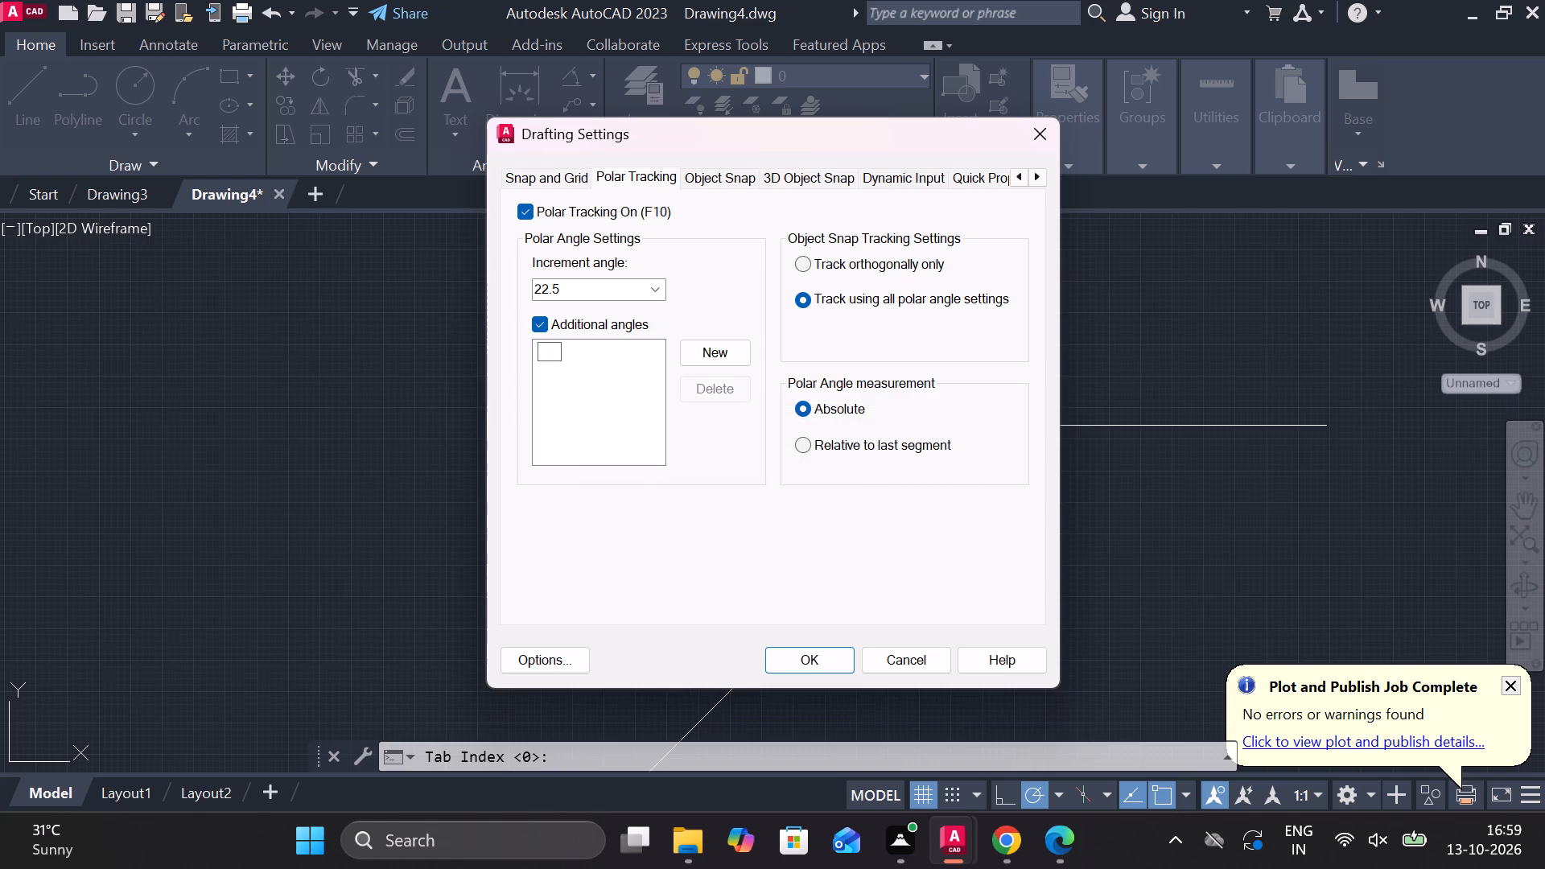
pyautogui.press('1')
pyautogui.write('57')
pyautogui.press('.')
pyautogui.press('5')
pyautogui.click(725, 352)
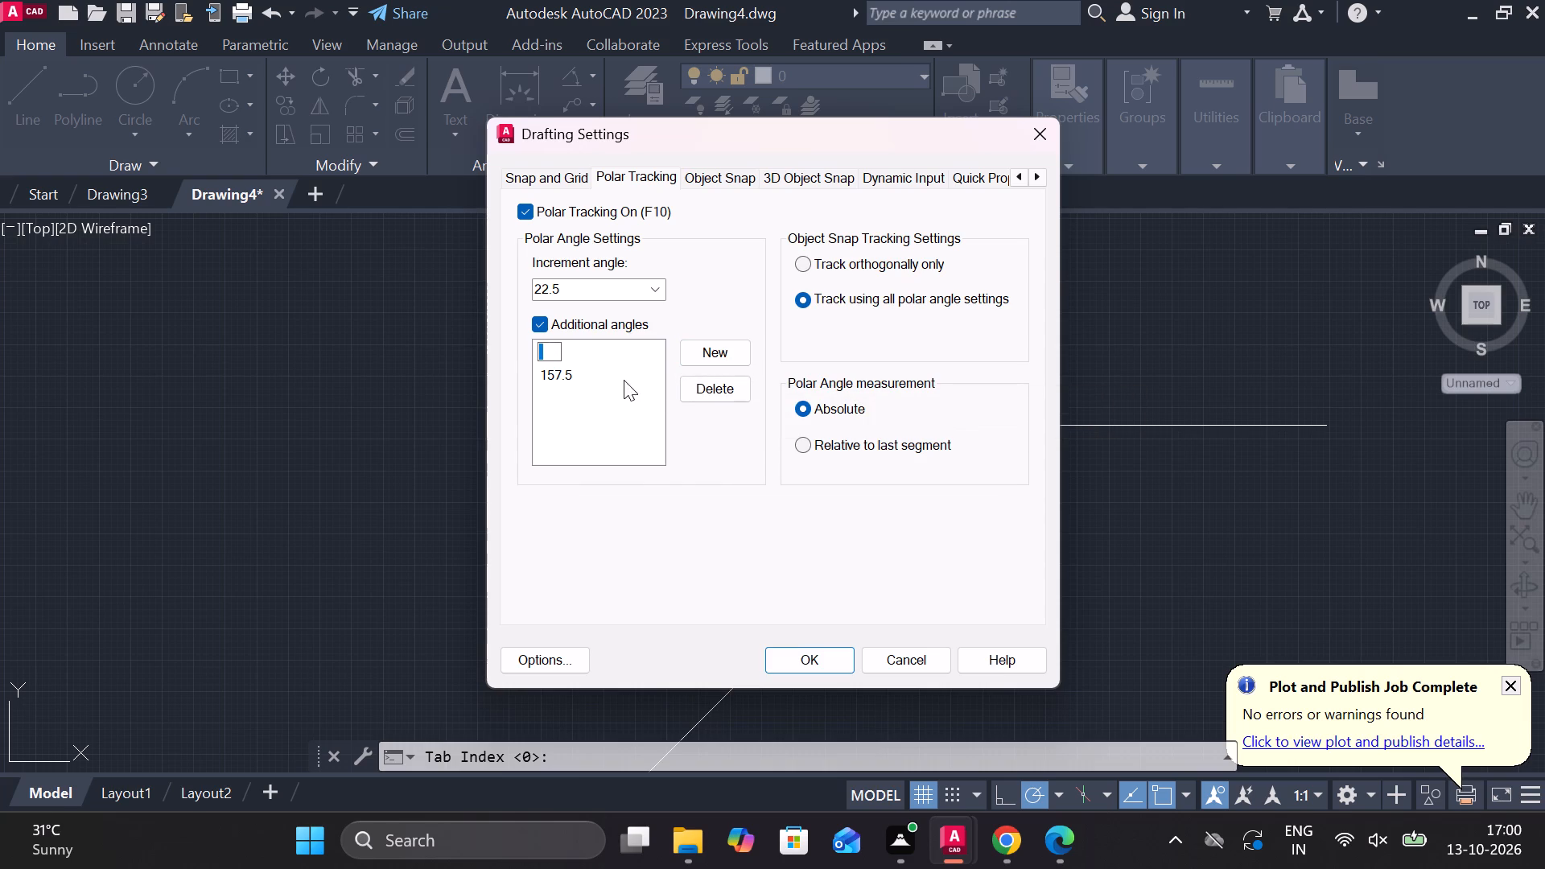
pyautogui.click(564, 379)
pyautogui.click(805, 665)
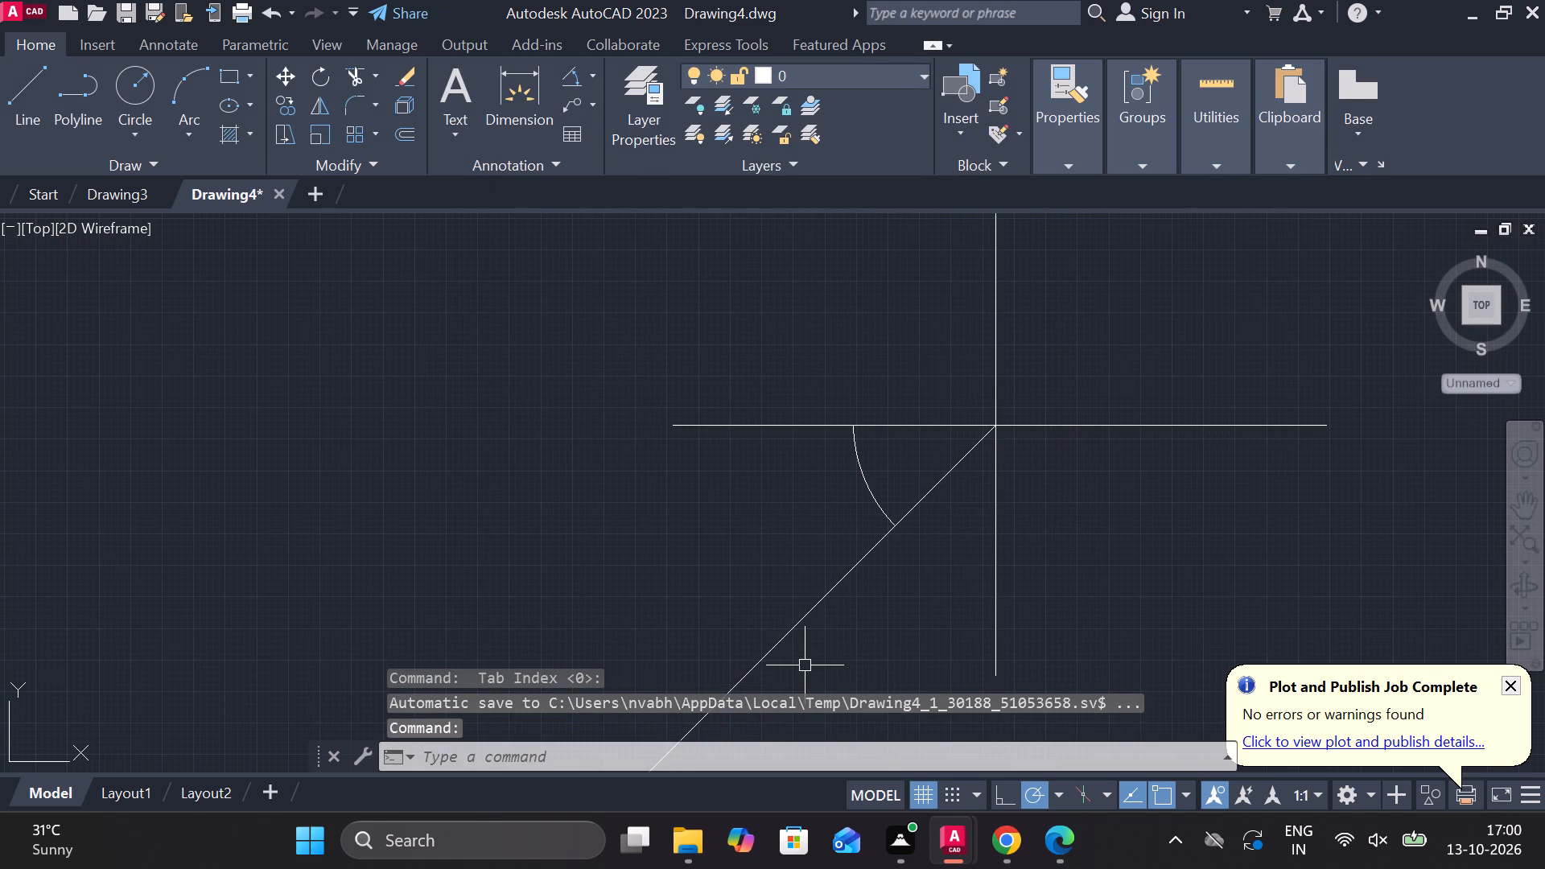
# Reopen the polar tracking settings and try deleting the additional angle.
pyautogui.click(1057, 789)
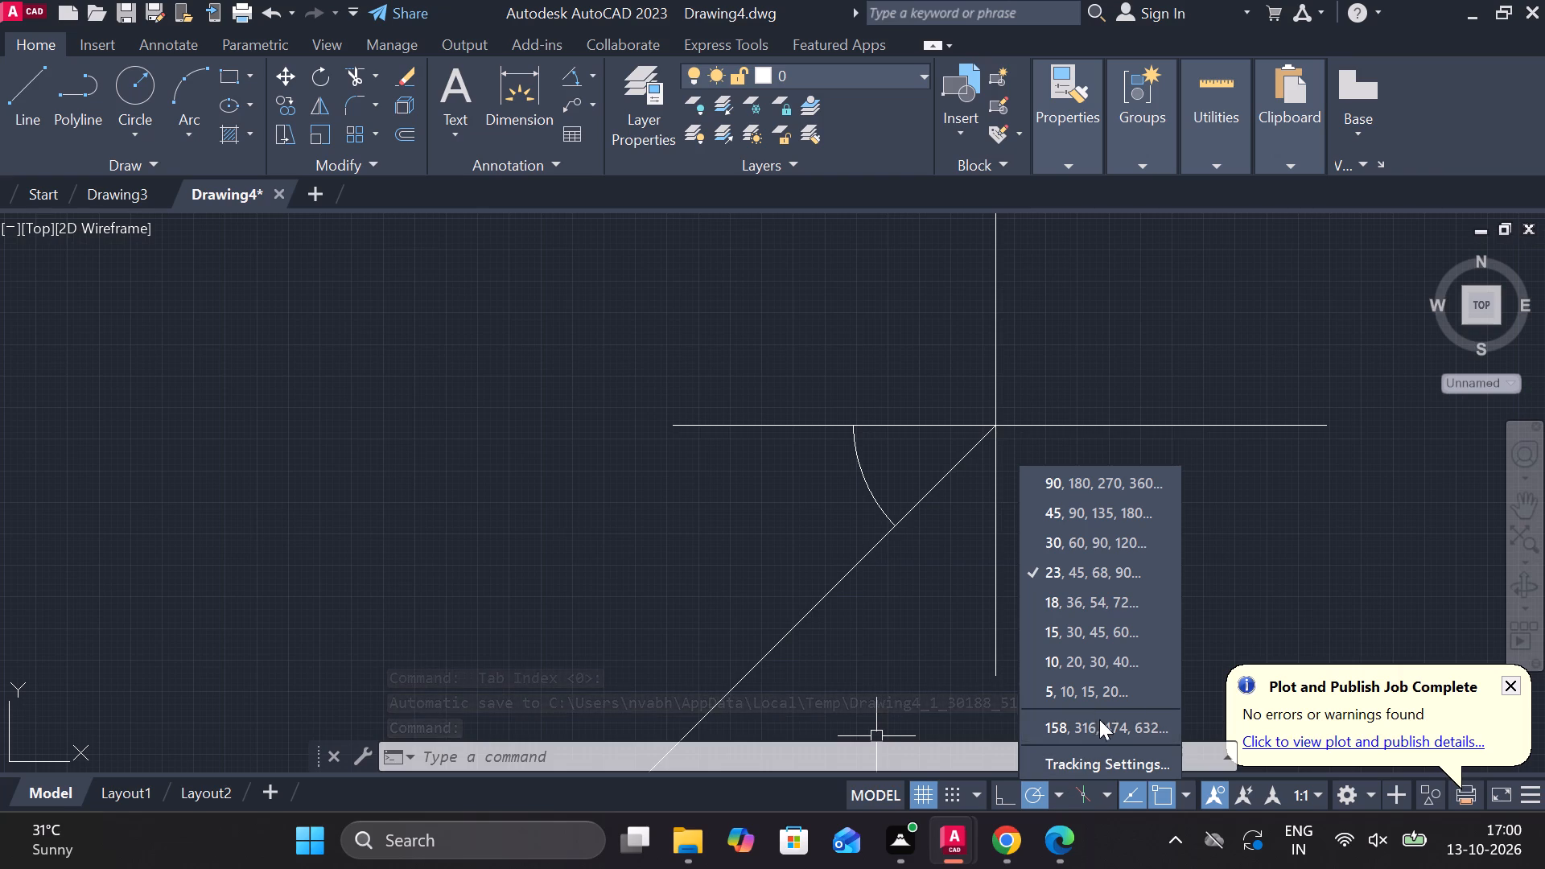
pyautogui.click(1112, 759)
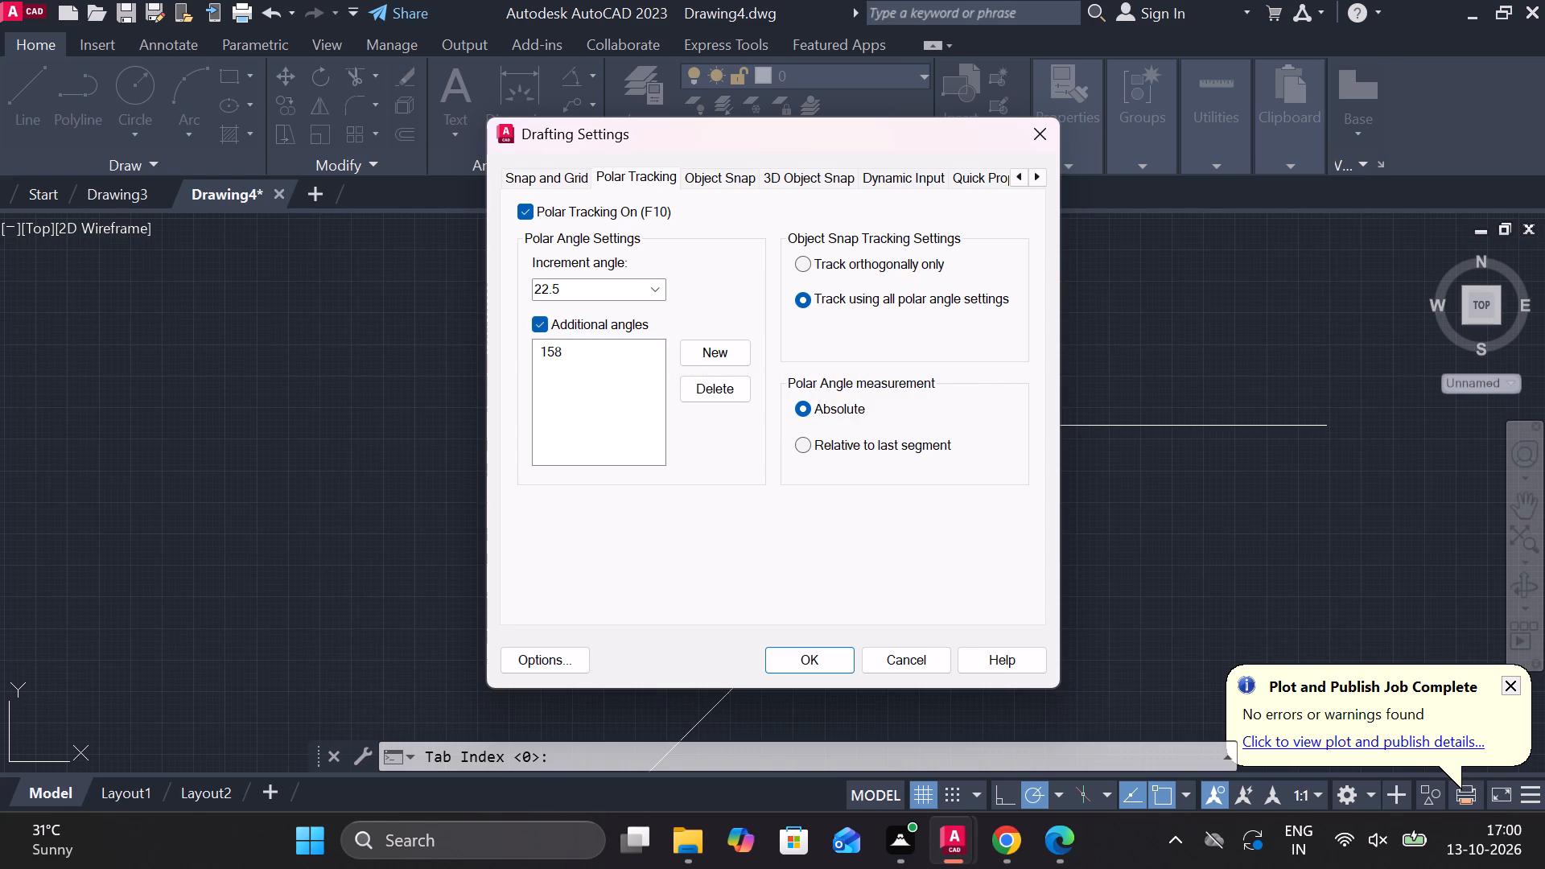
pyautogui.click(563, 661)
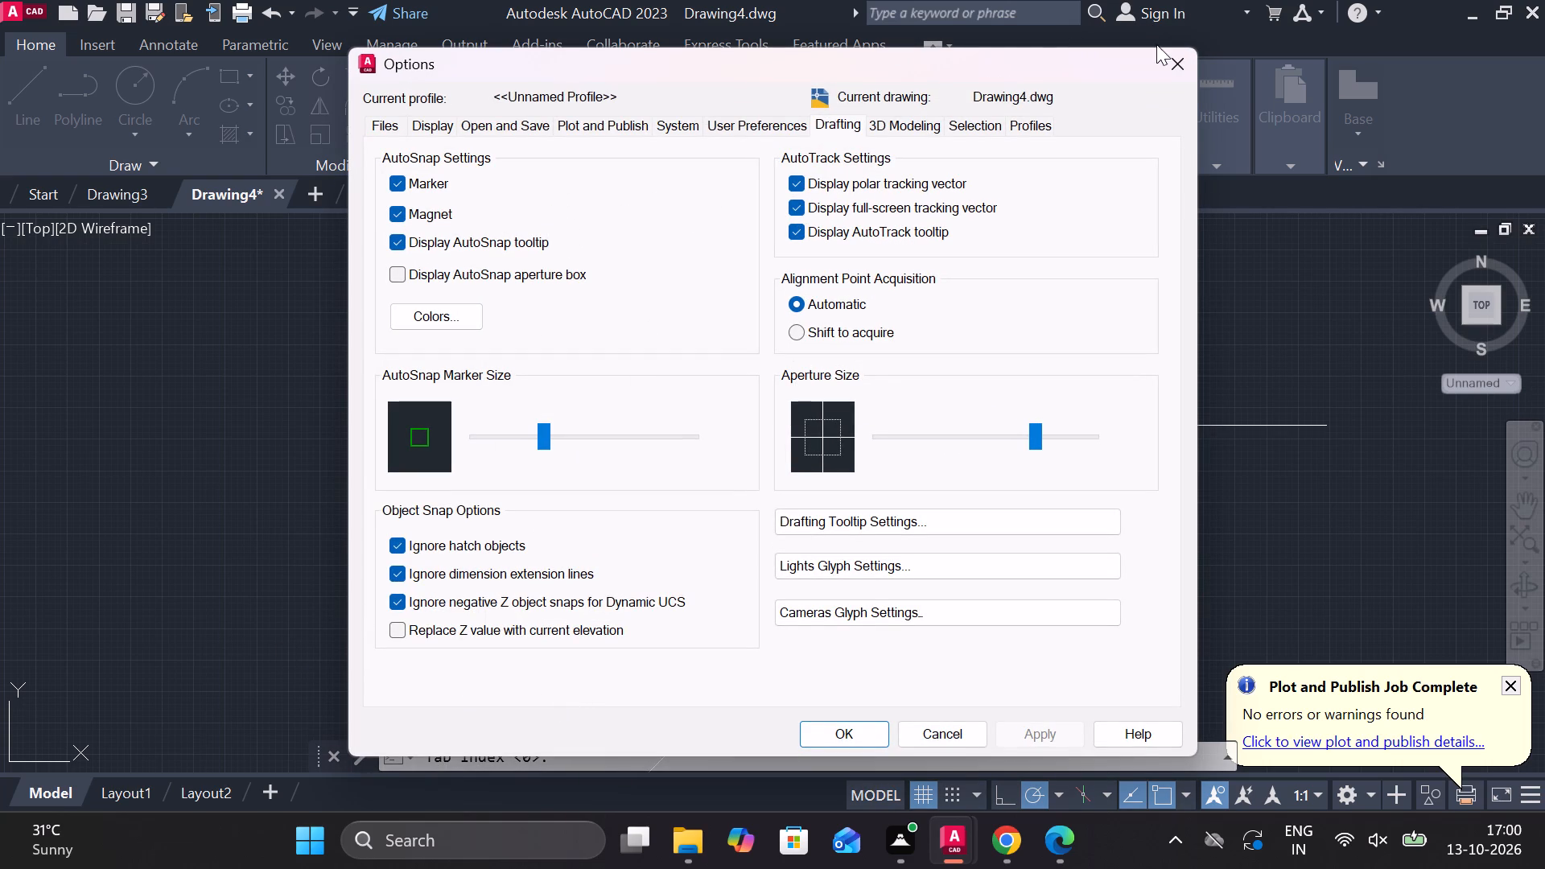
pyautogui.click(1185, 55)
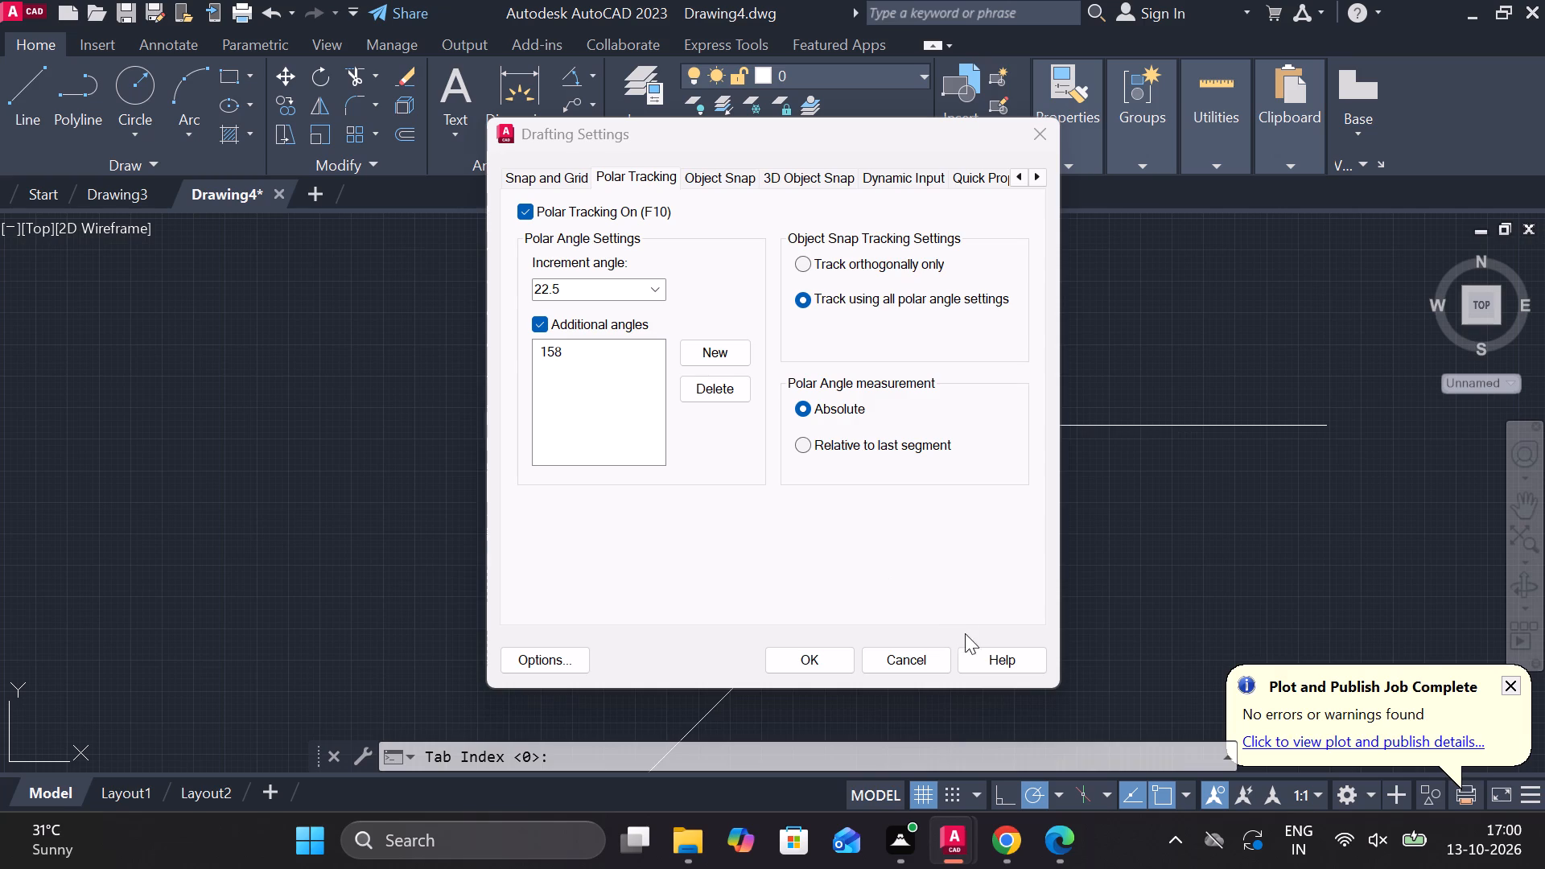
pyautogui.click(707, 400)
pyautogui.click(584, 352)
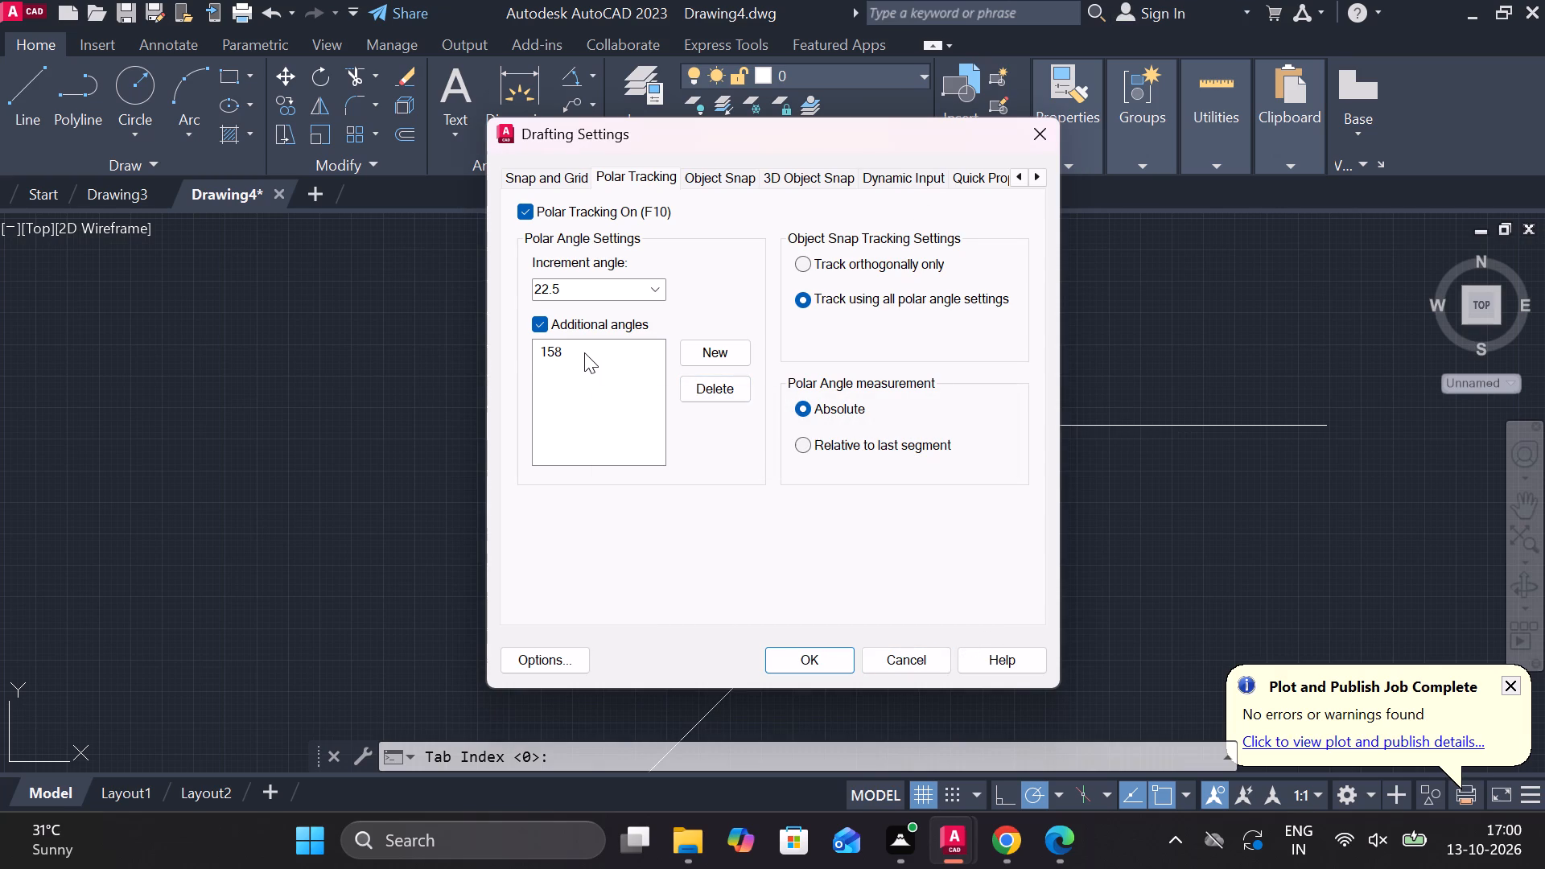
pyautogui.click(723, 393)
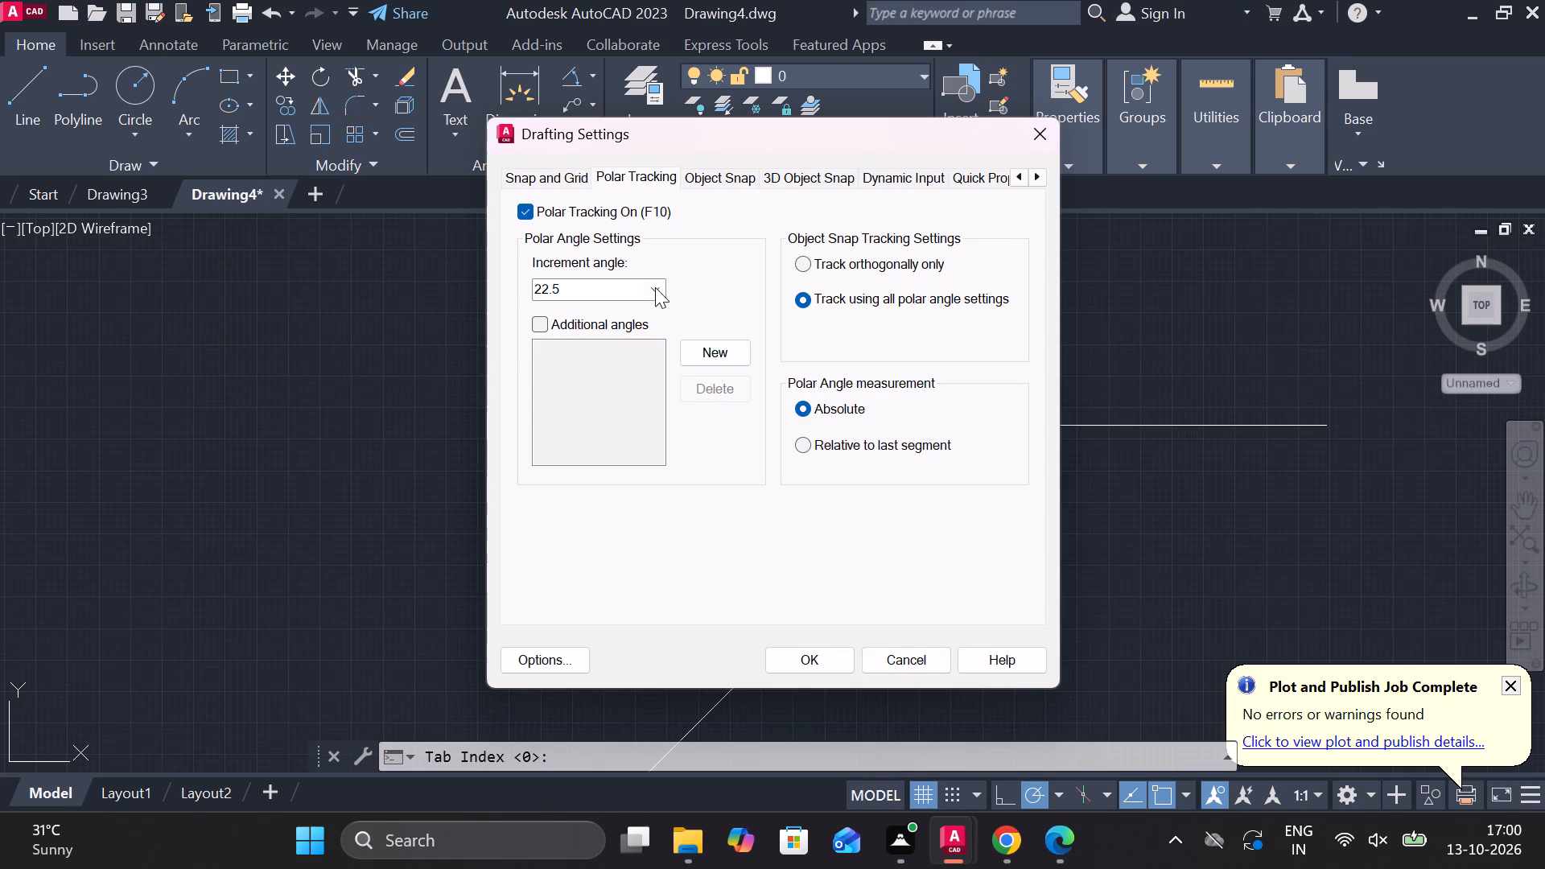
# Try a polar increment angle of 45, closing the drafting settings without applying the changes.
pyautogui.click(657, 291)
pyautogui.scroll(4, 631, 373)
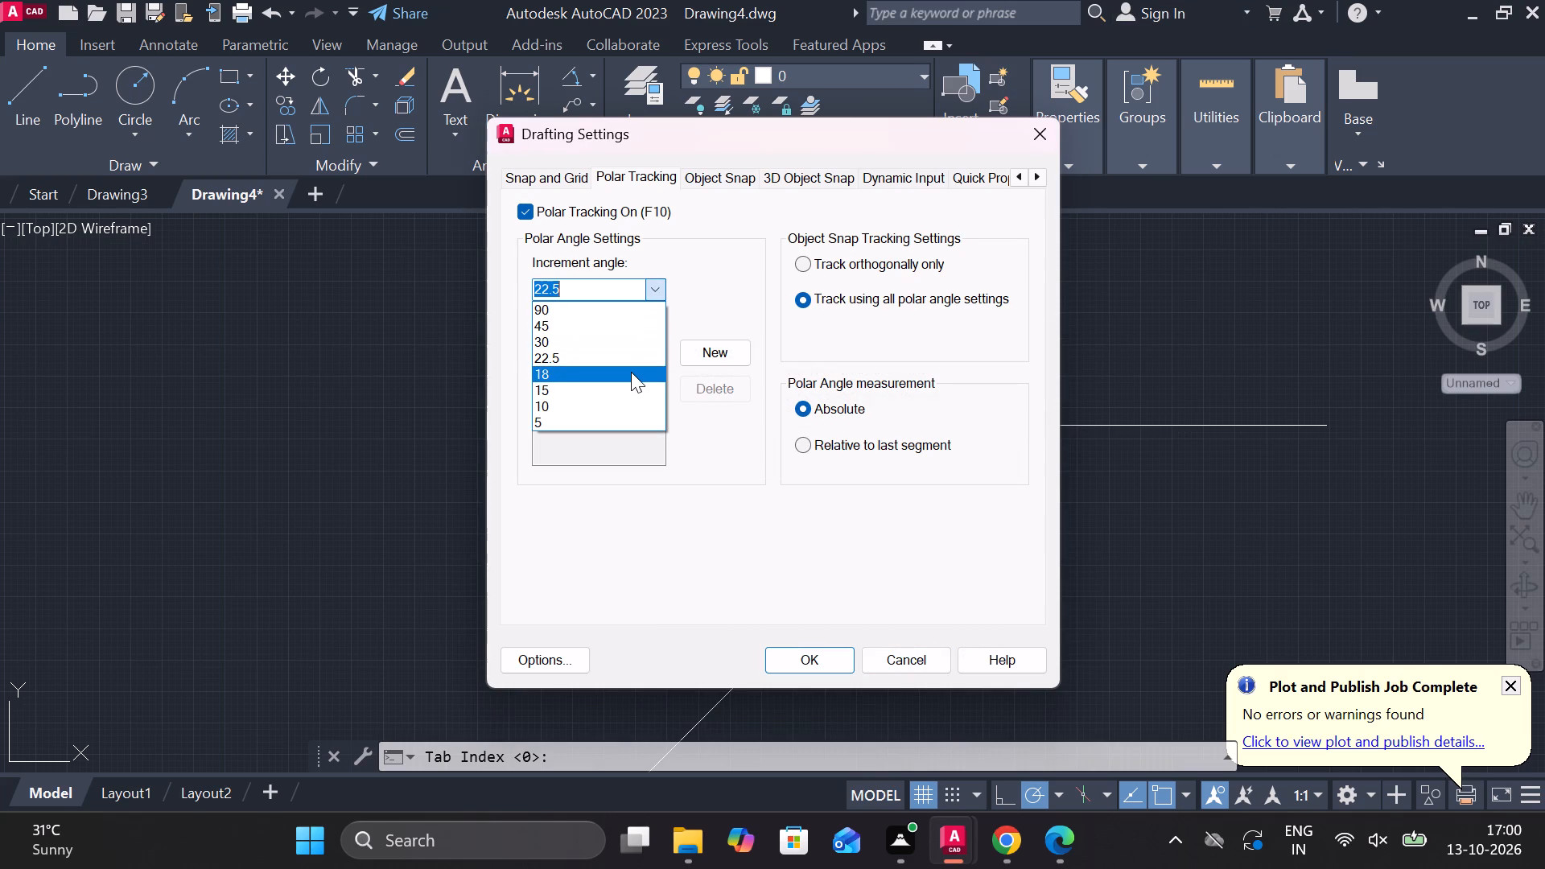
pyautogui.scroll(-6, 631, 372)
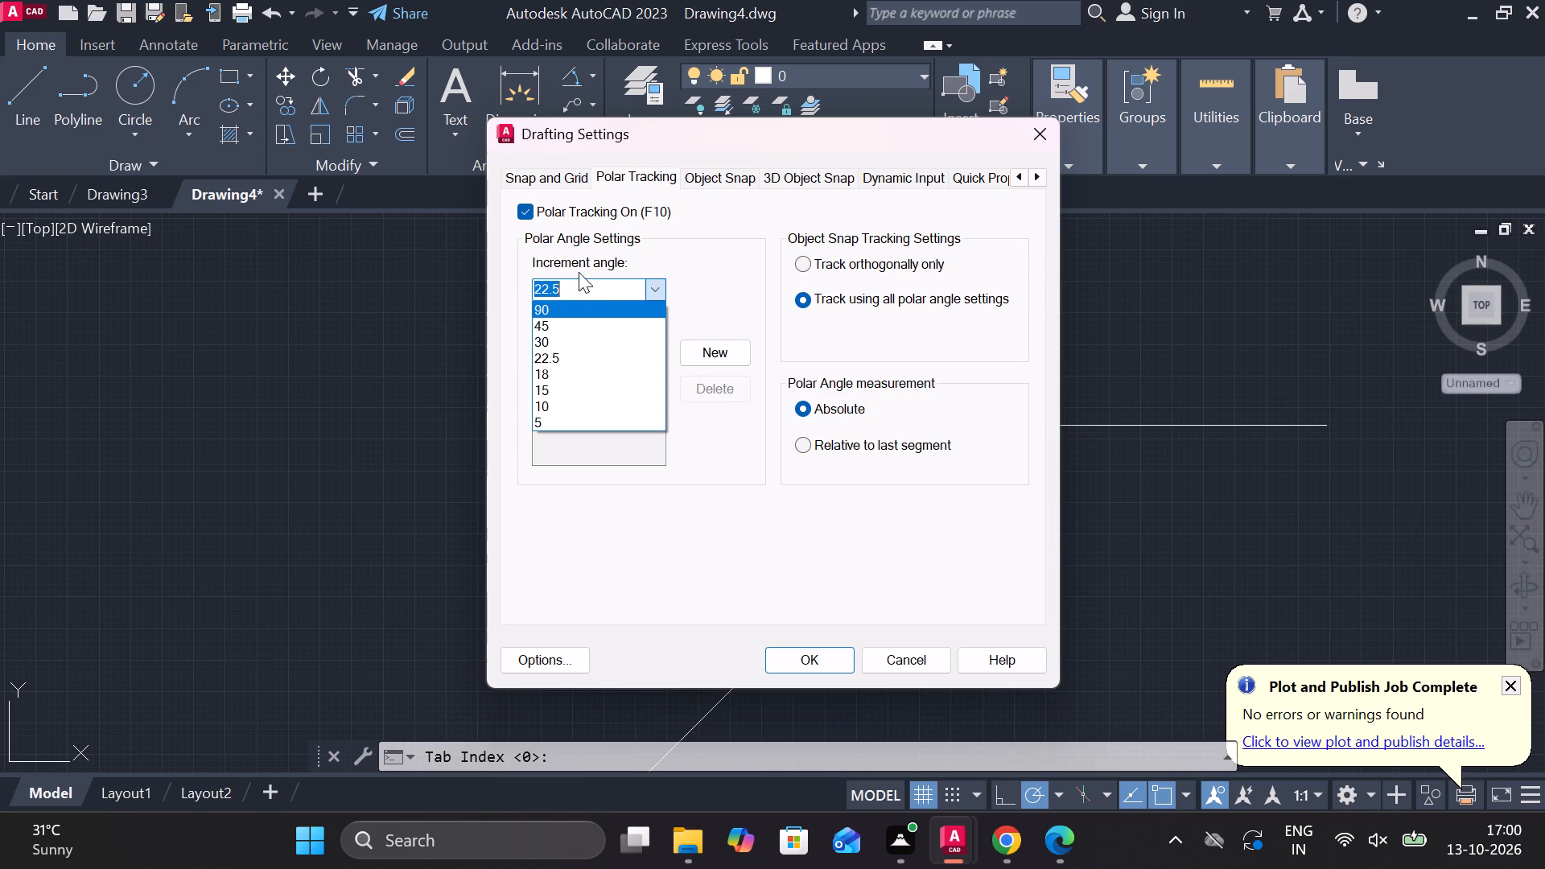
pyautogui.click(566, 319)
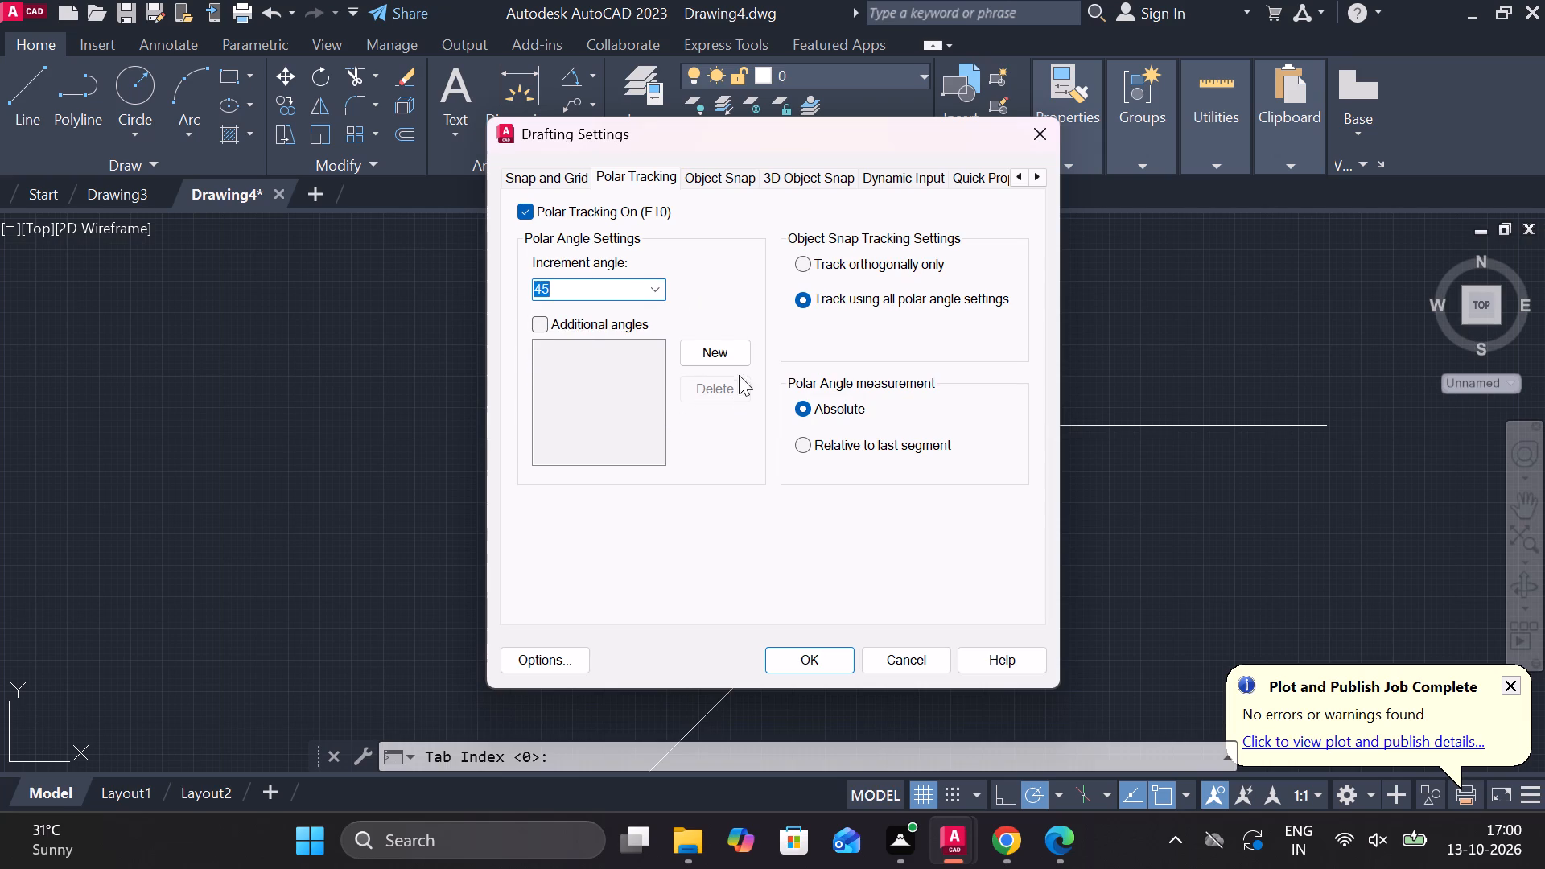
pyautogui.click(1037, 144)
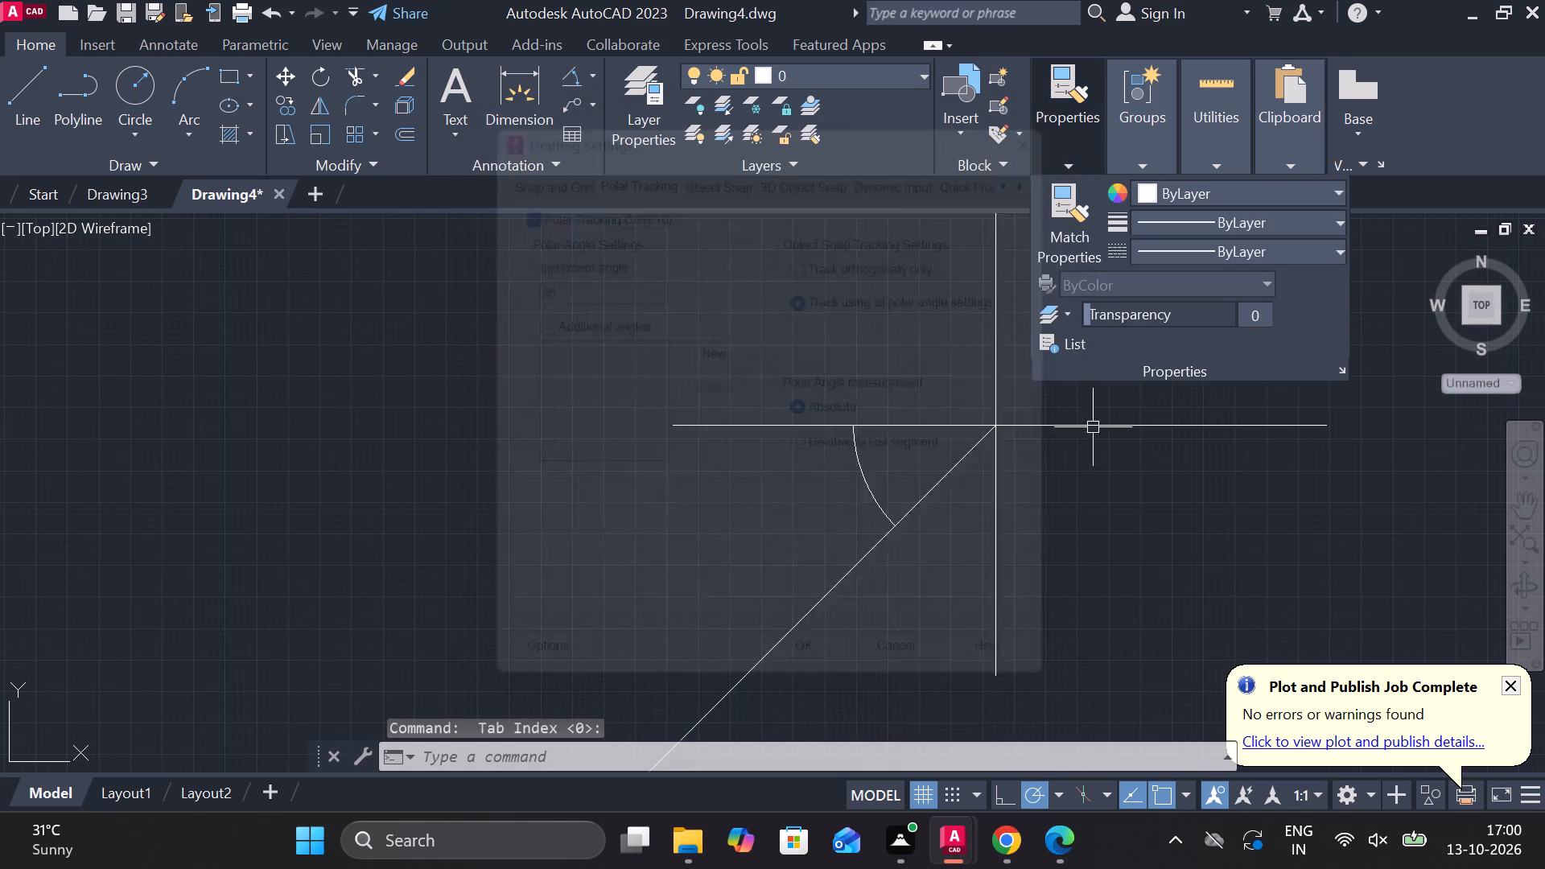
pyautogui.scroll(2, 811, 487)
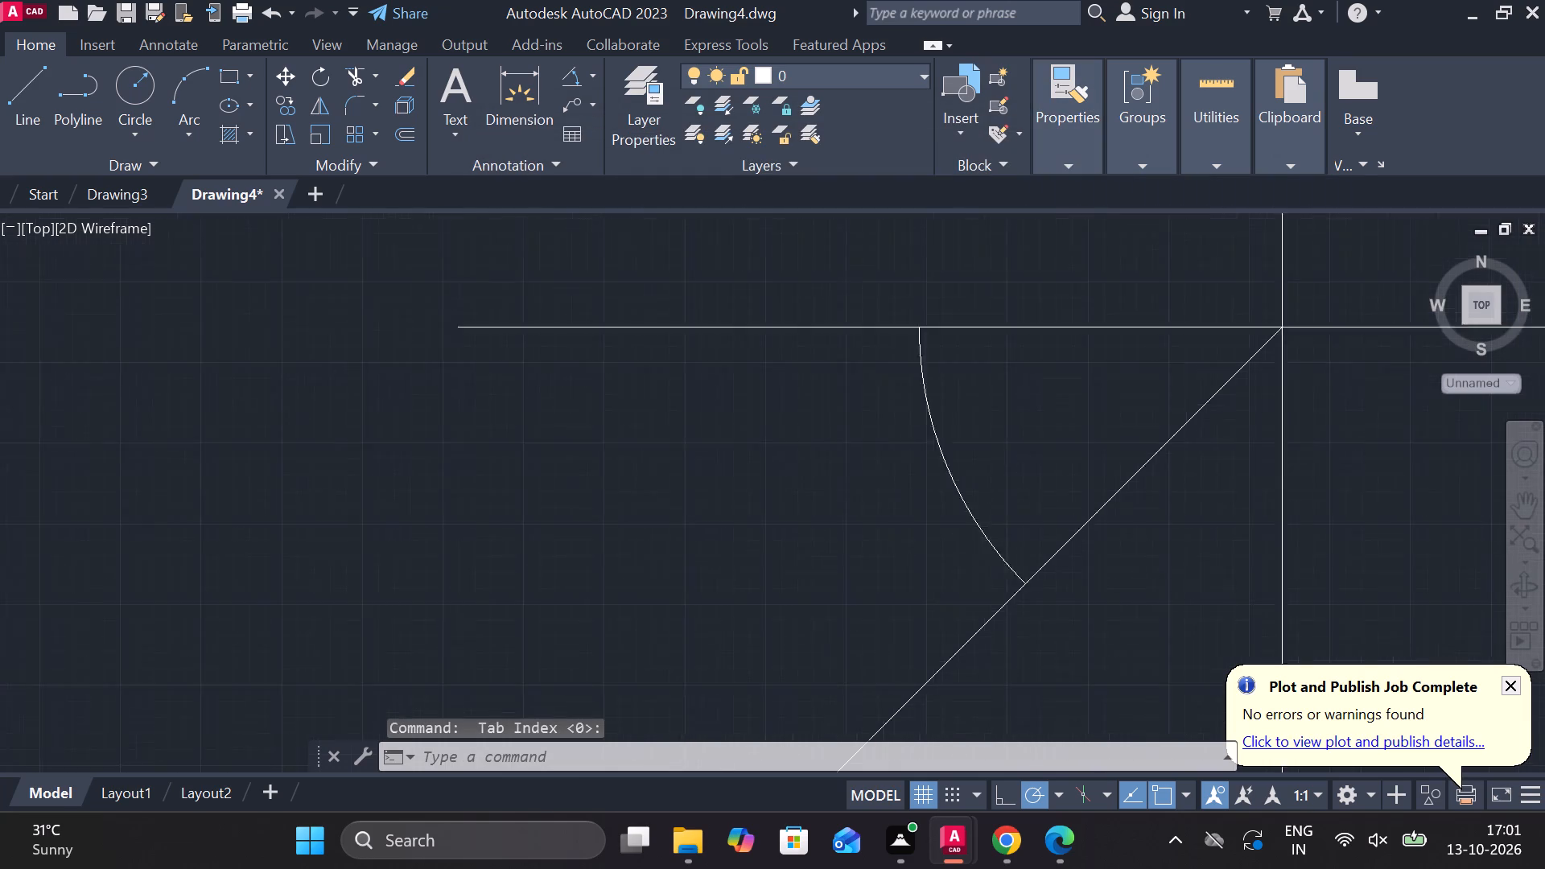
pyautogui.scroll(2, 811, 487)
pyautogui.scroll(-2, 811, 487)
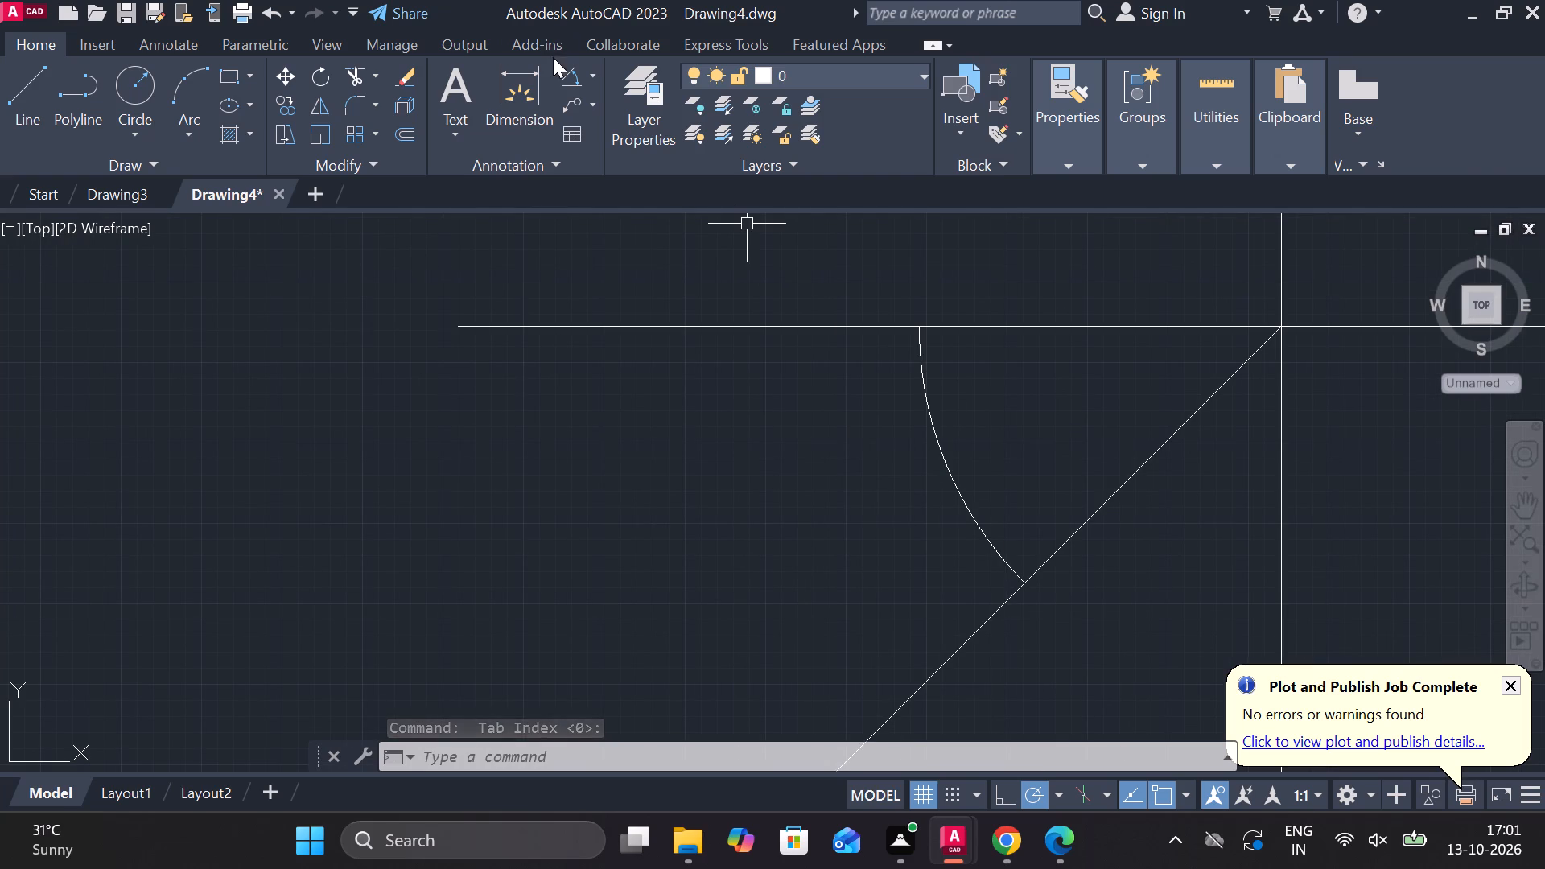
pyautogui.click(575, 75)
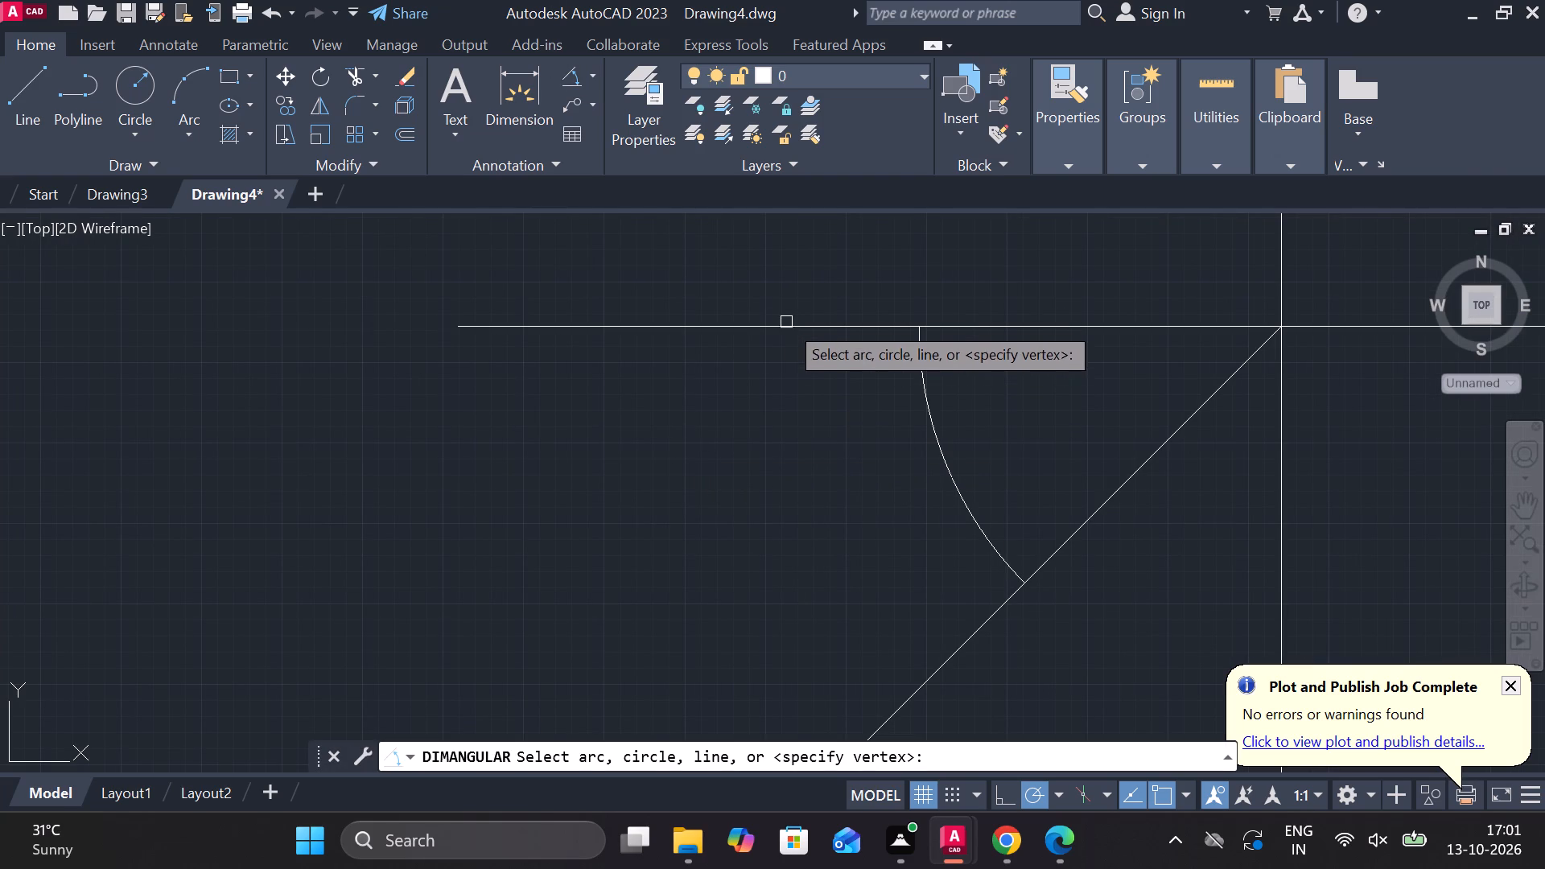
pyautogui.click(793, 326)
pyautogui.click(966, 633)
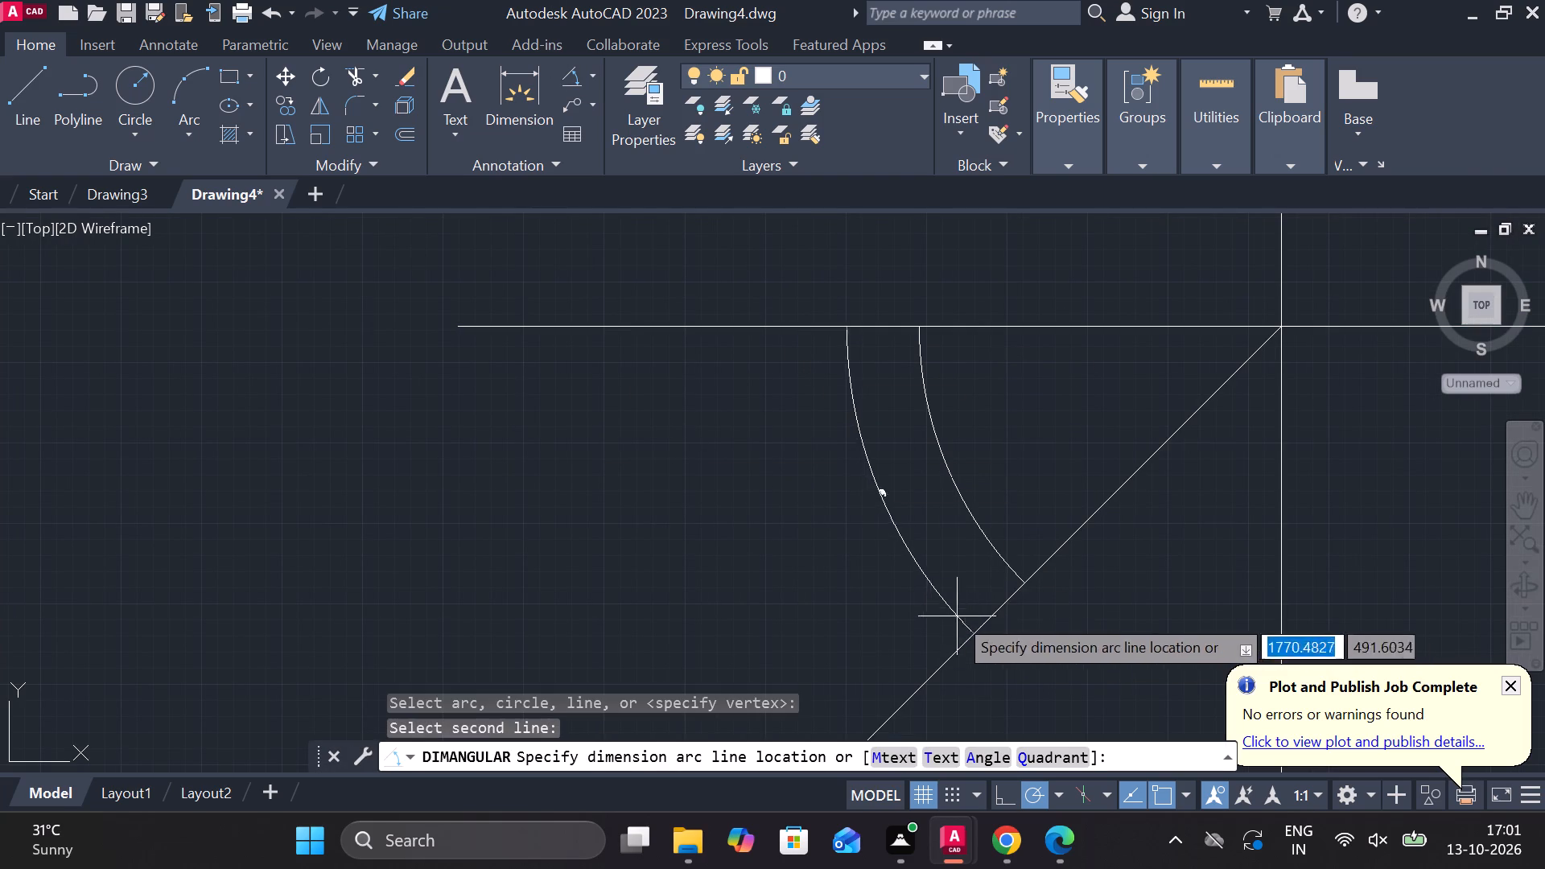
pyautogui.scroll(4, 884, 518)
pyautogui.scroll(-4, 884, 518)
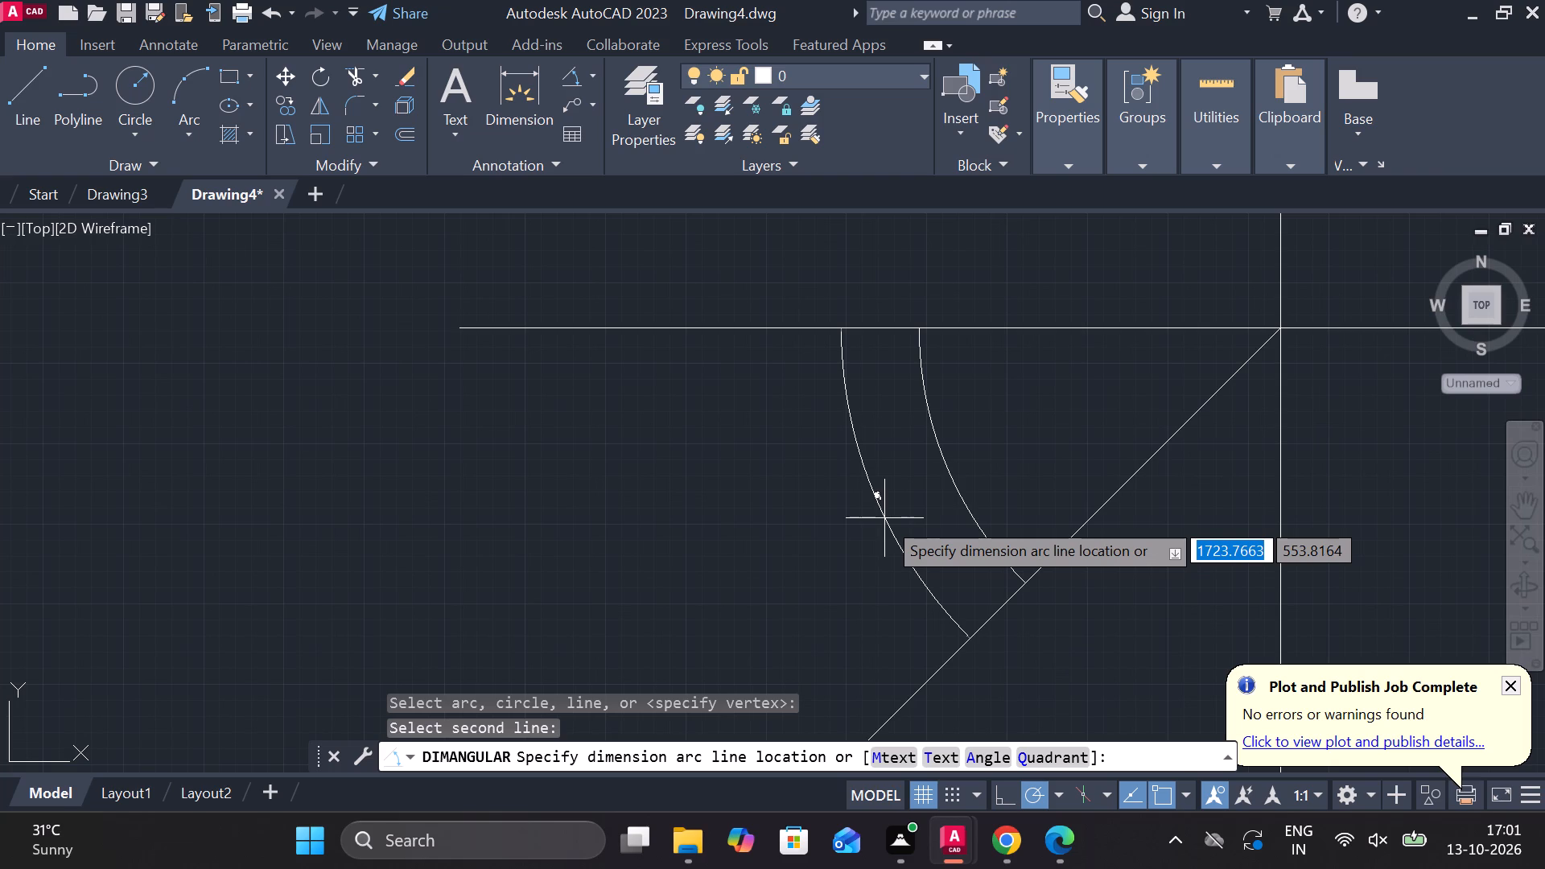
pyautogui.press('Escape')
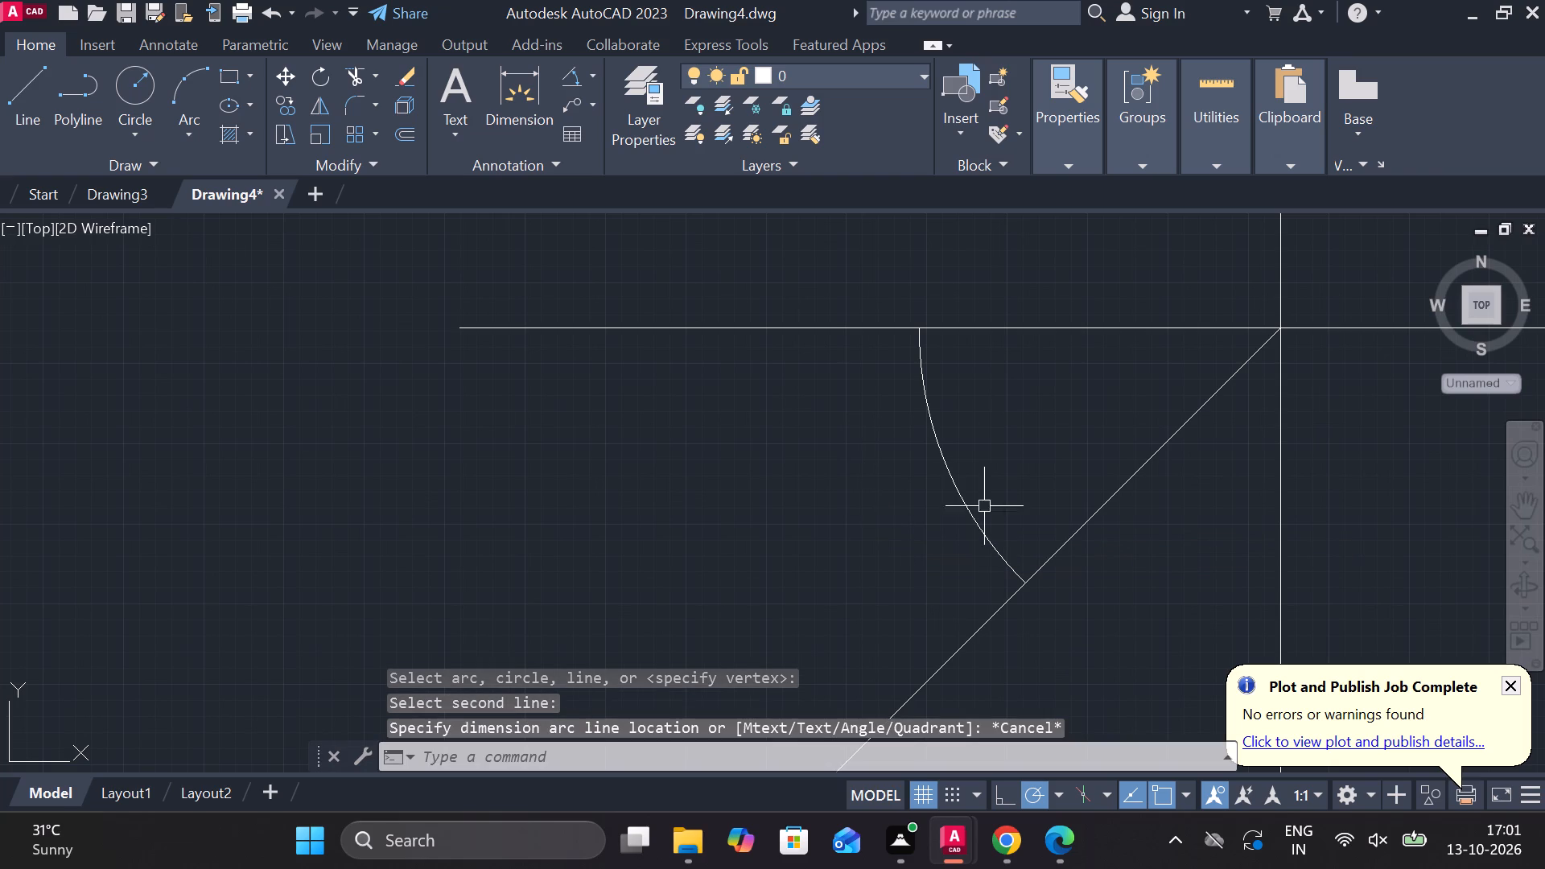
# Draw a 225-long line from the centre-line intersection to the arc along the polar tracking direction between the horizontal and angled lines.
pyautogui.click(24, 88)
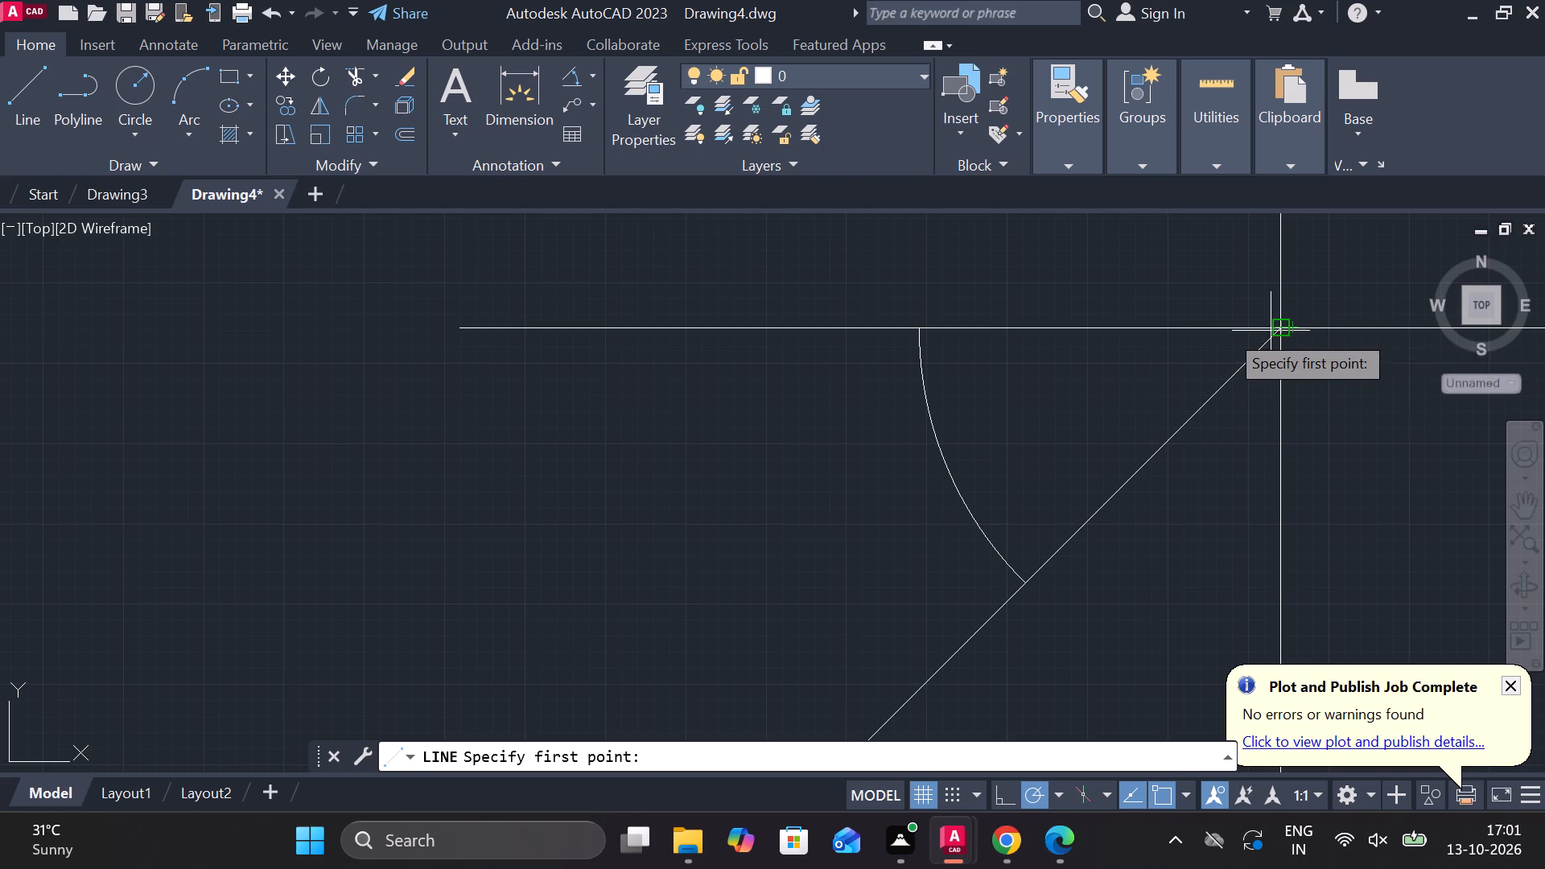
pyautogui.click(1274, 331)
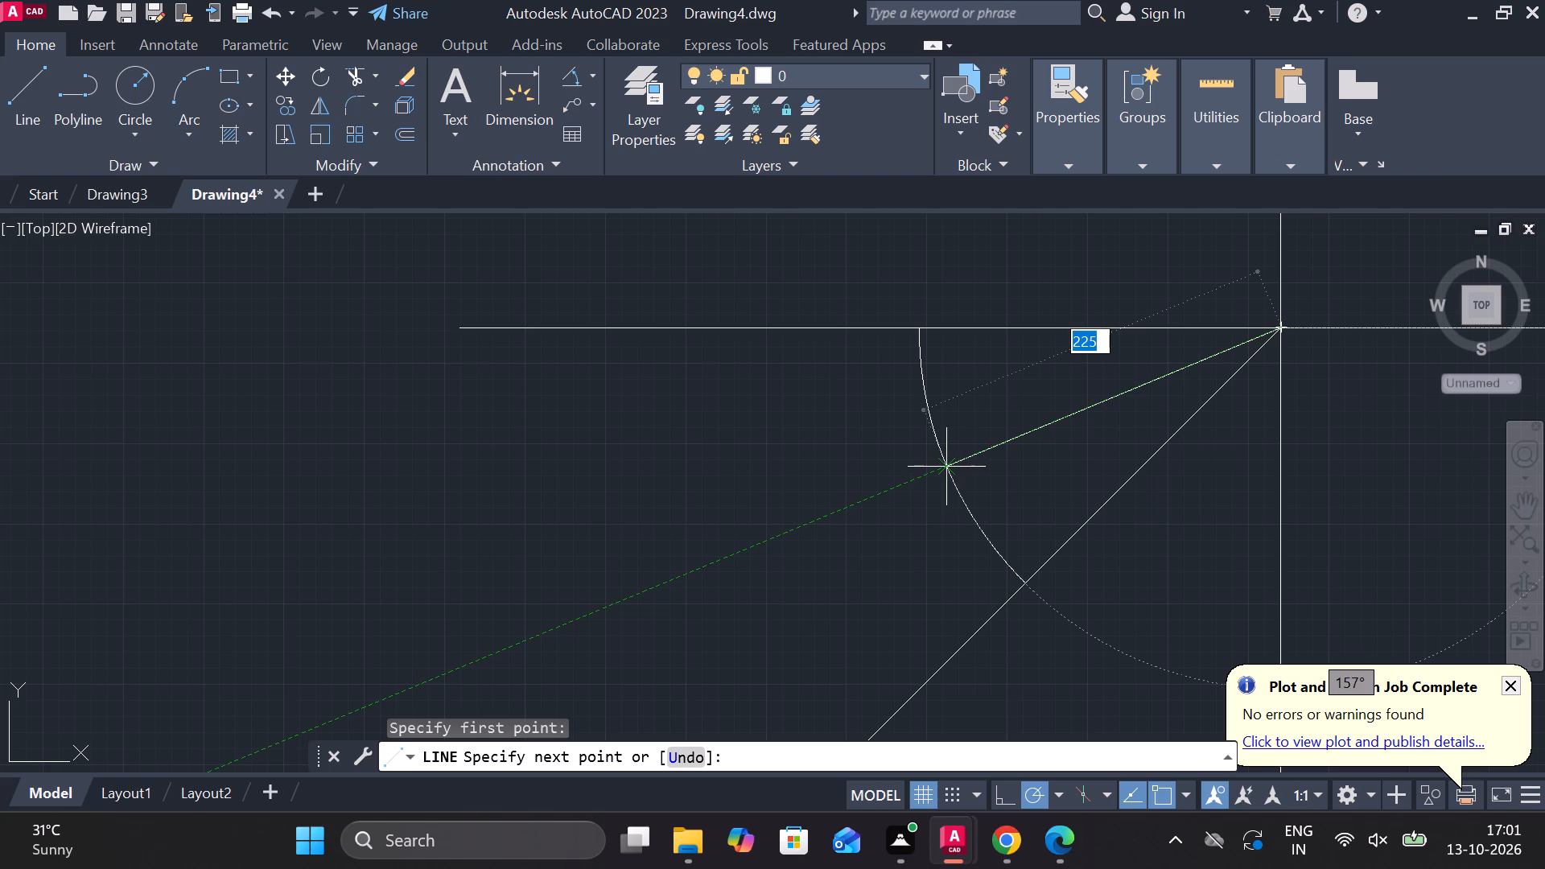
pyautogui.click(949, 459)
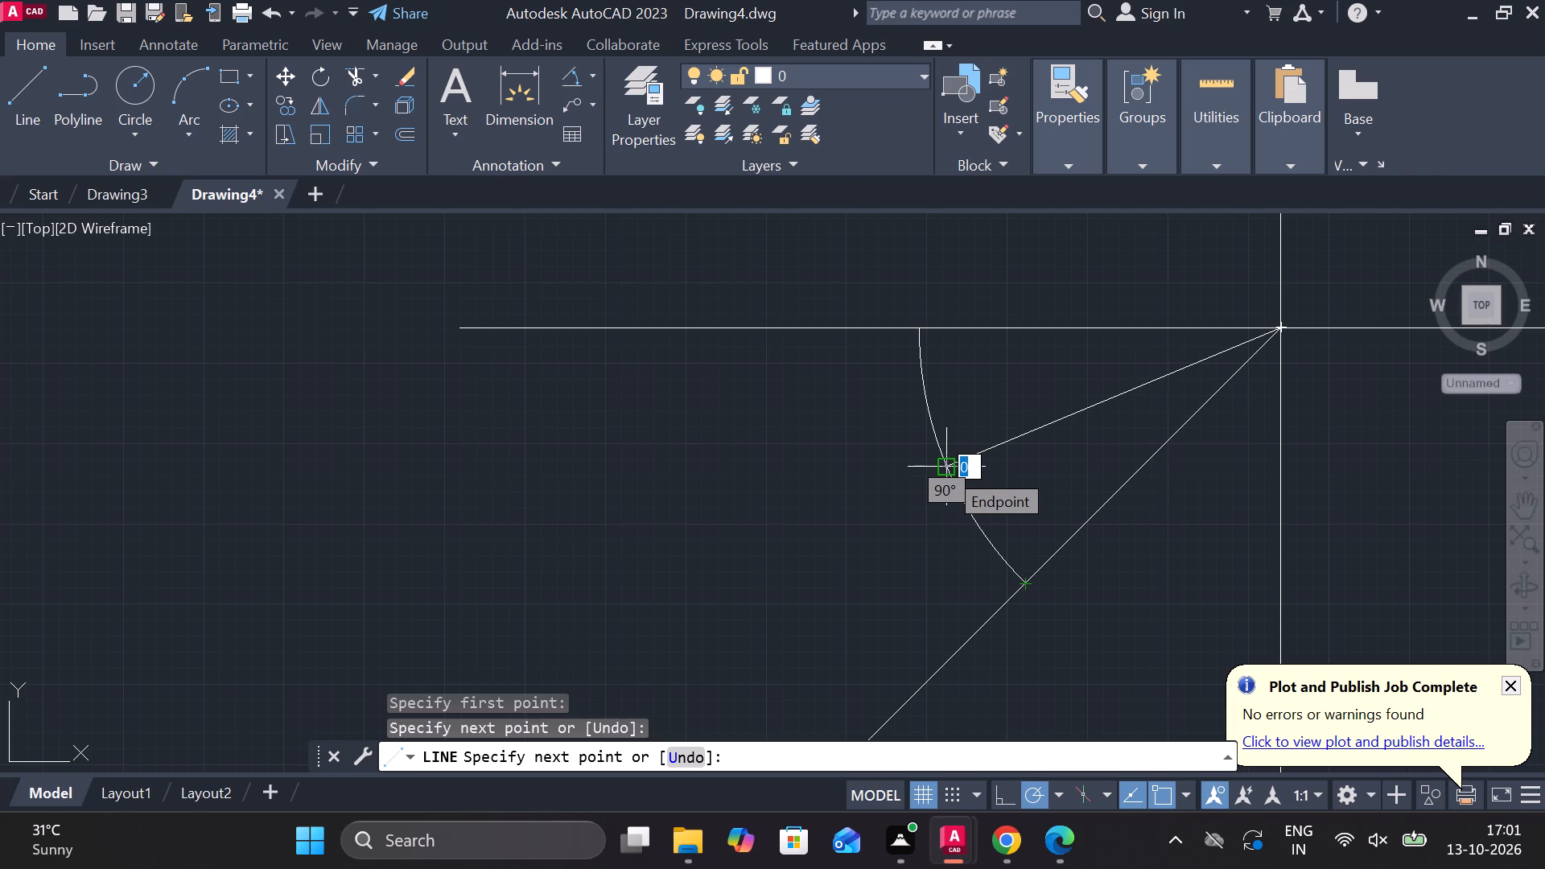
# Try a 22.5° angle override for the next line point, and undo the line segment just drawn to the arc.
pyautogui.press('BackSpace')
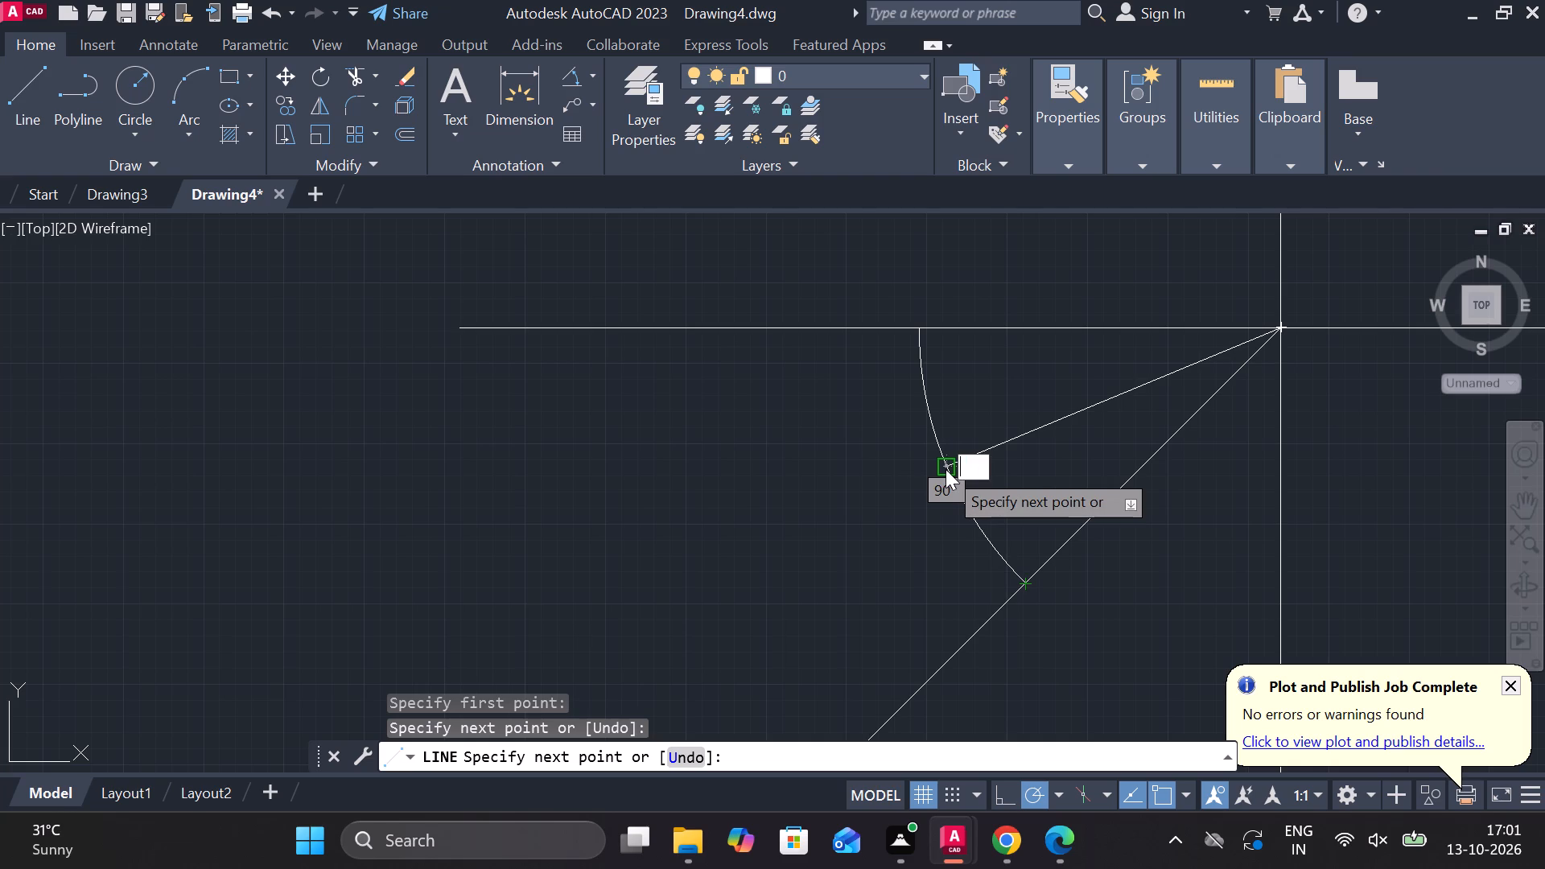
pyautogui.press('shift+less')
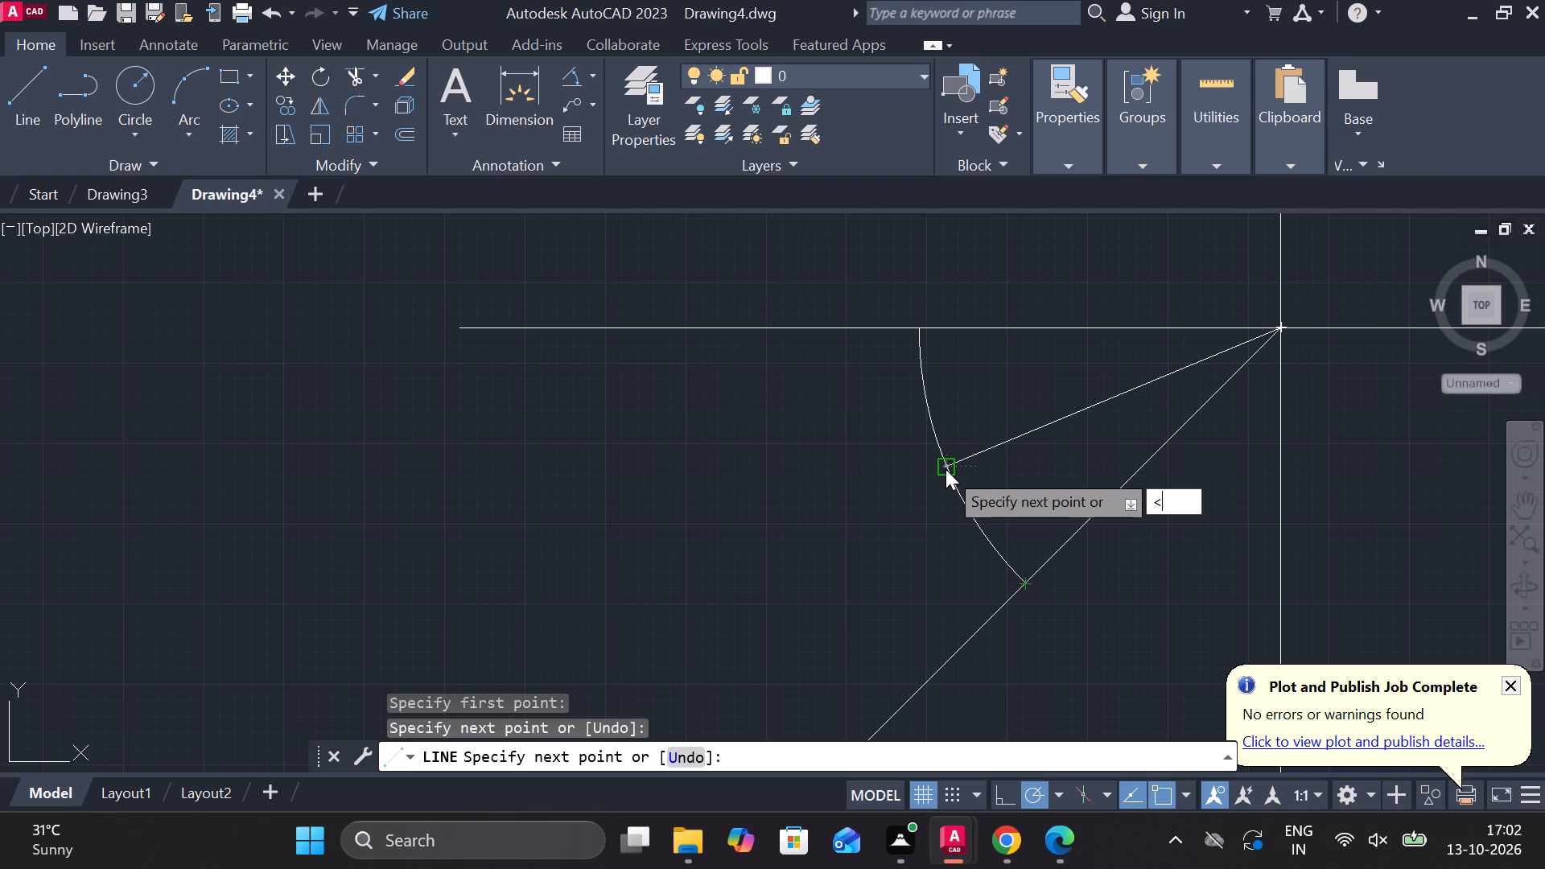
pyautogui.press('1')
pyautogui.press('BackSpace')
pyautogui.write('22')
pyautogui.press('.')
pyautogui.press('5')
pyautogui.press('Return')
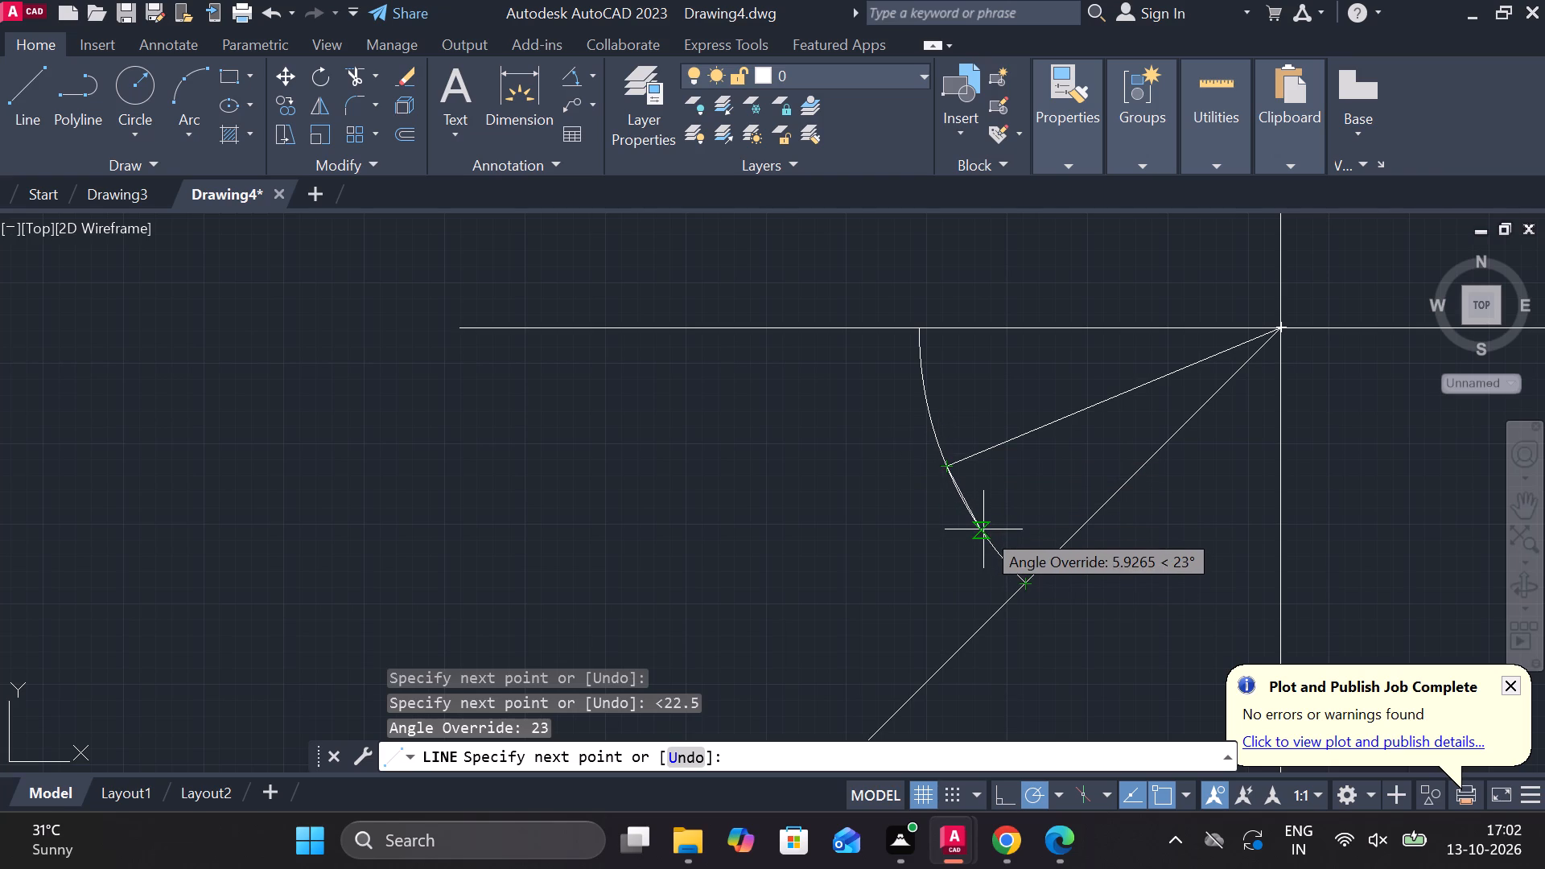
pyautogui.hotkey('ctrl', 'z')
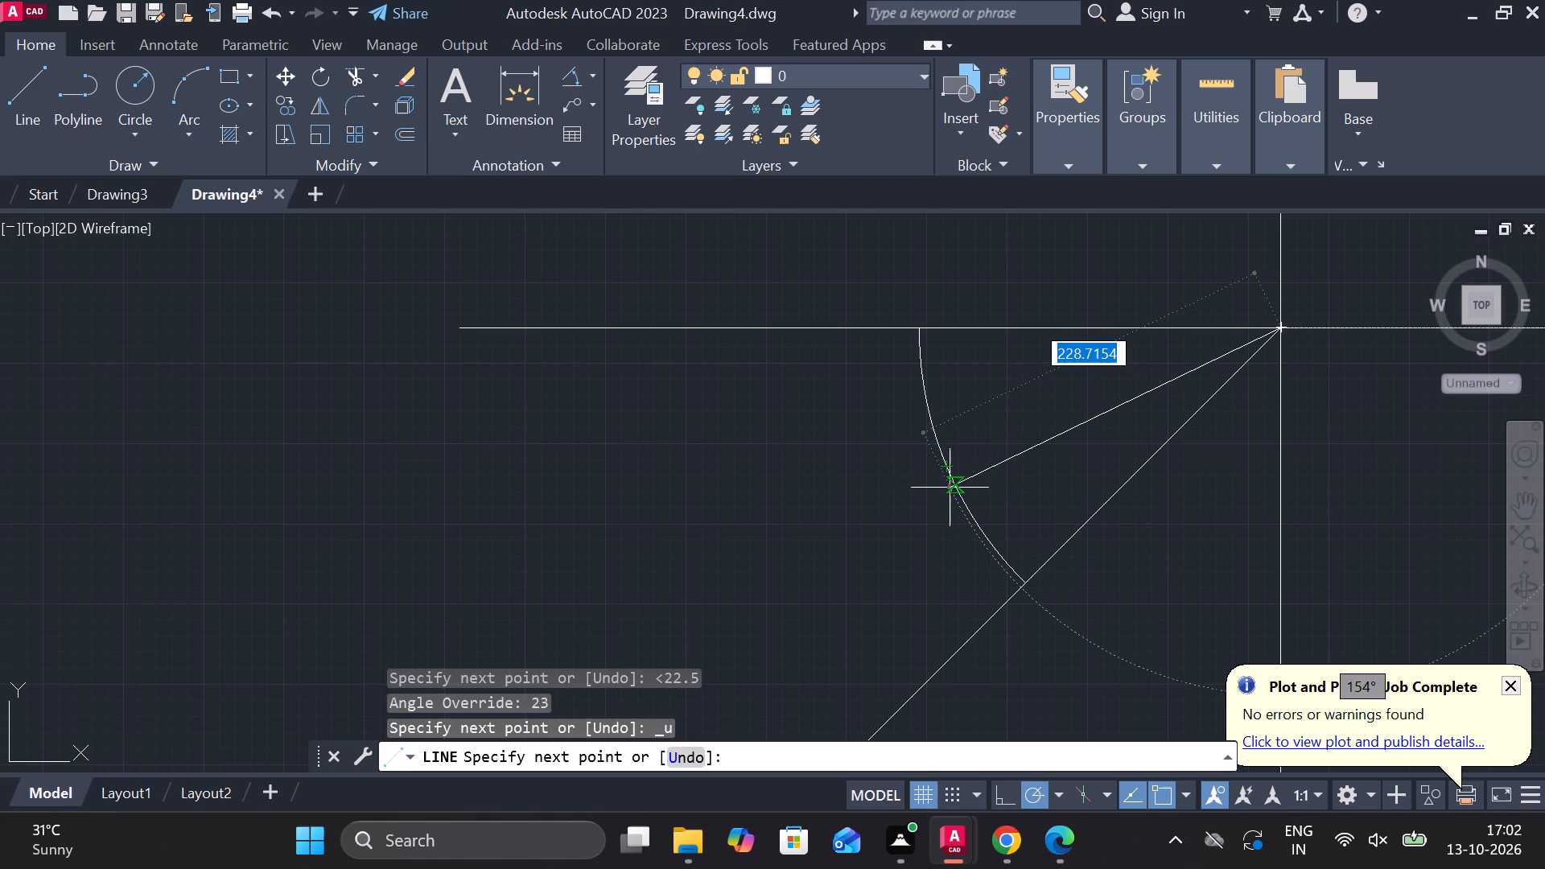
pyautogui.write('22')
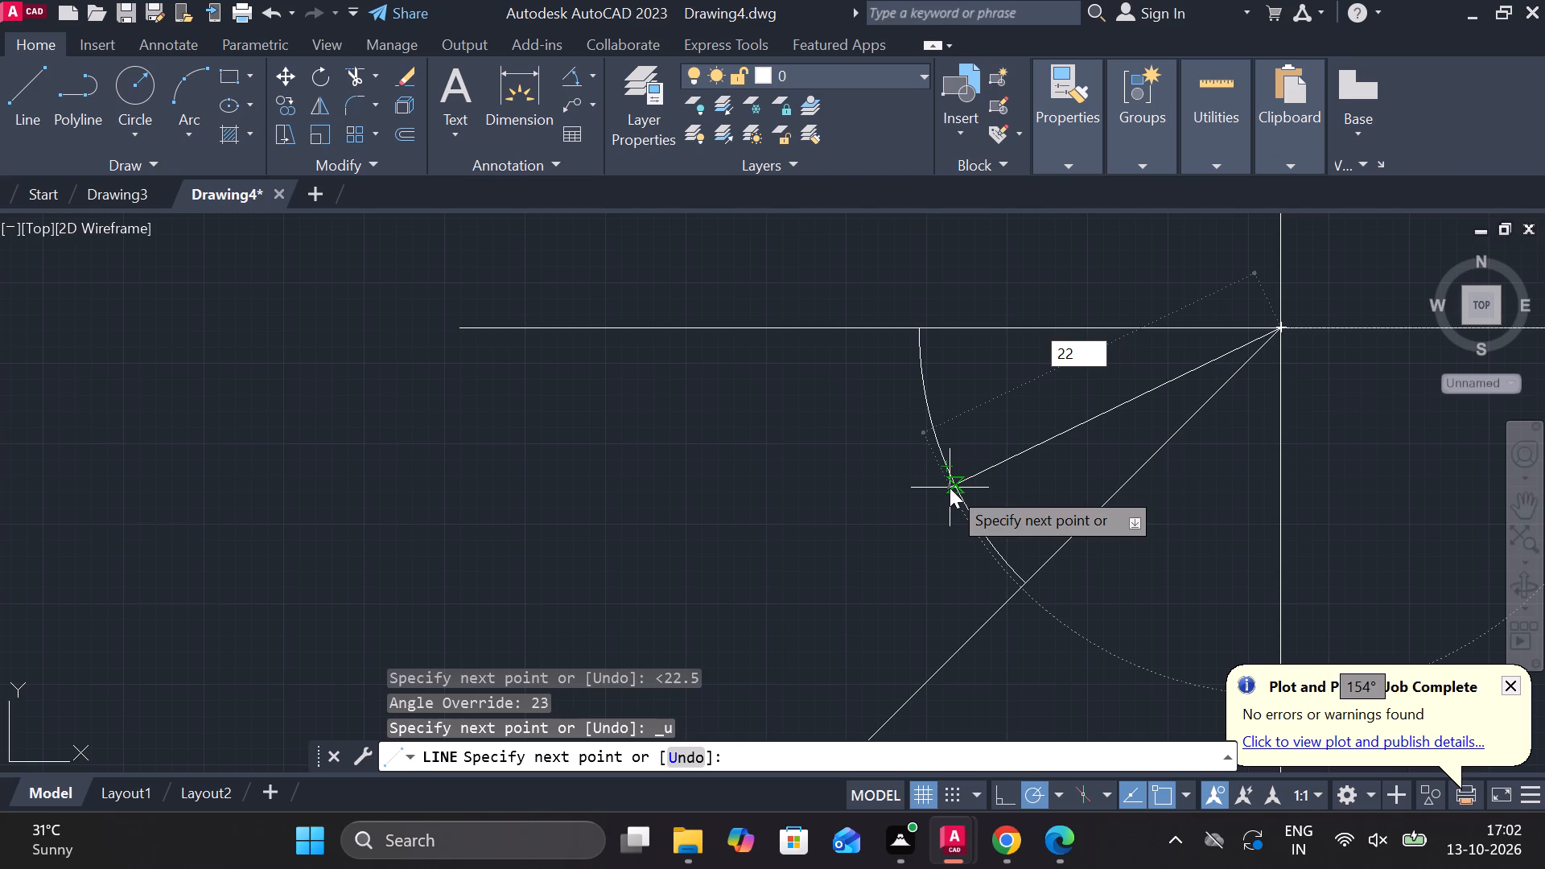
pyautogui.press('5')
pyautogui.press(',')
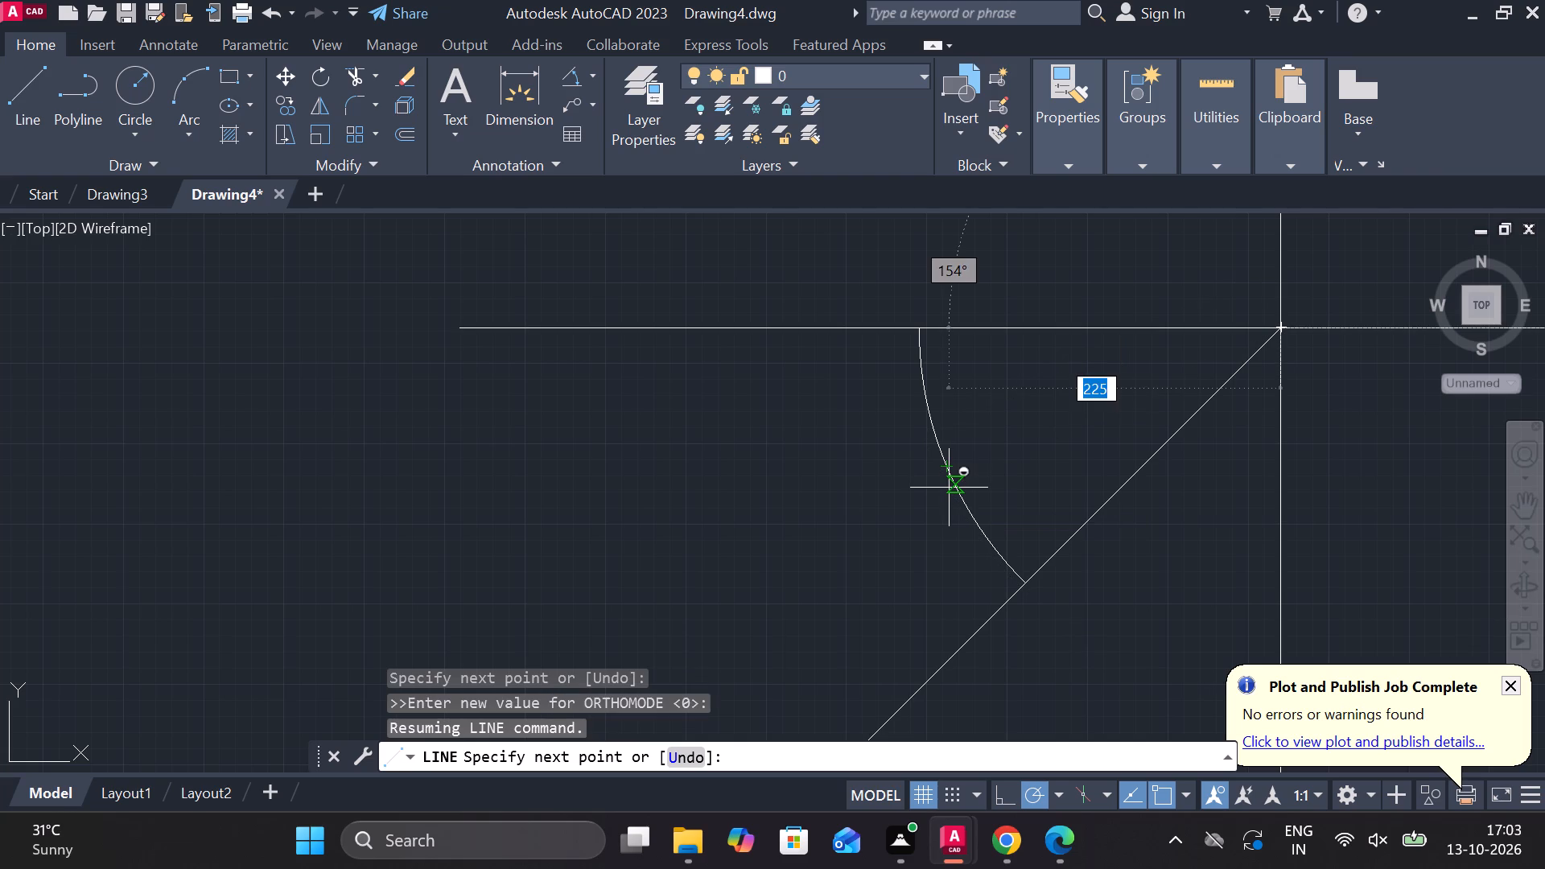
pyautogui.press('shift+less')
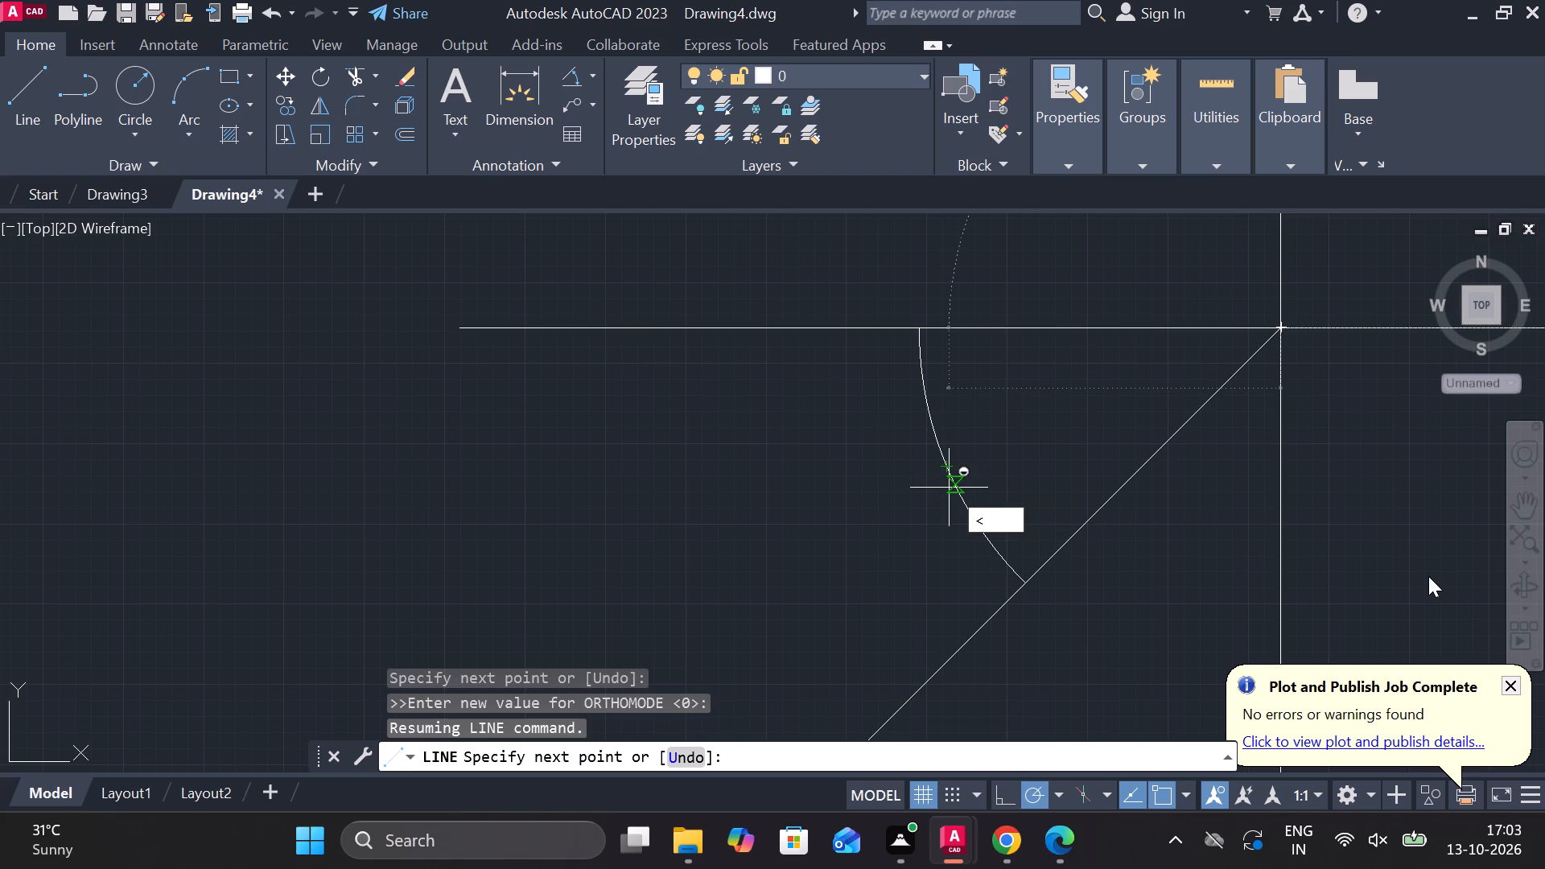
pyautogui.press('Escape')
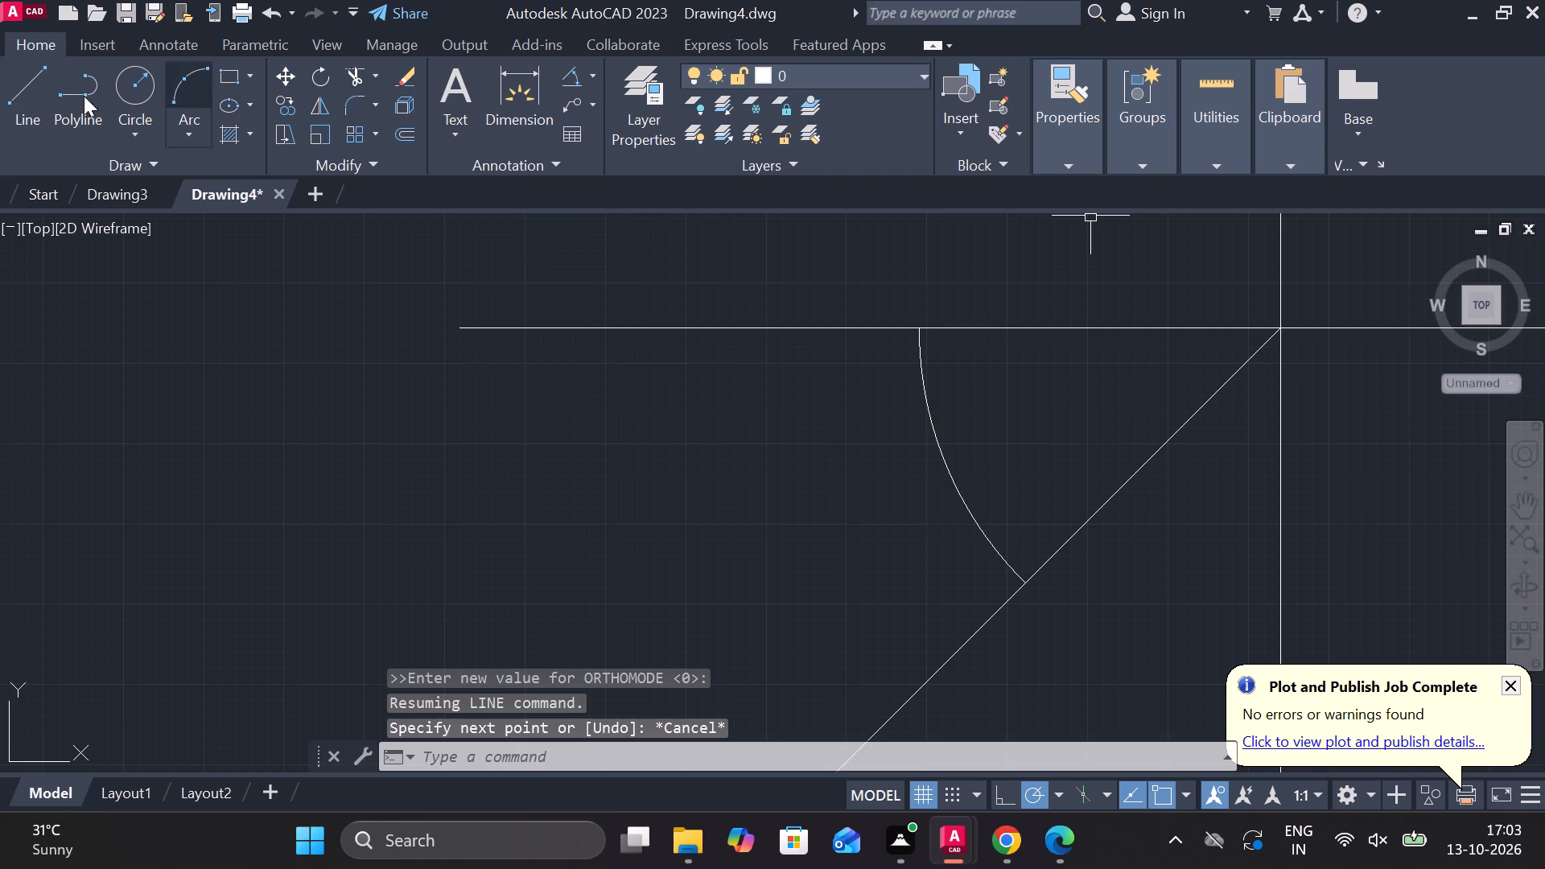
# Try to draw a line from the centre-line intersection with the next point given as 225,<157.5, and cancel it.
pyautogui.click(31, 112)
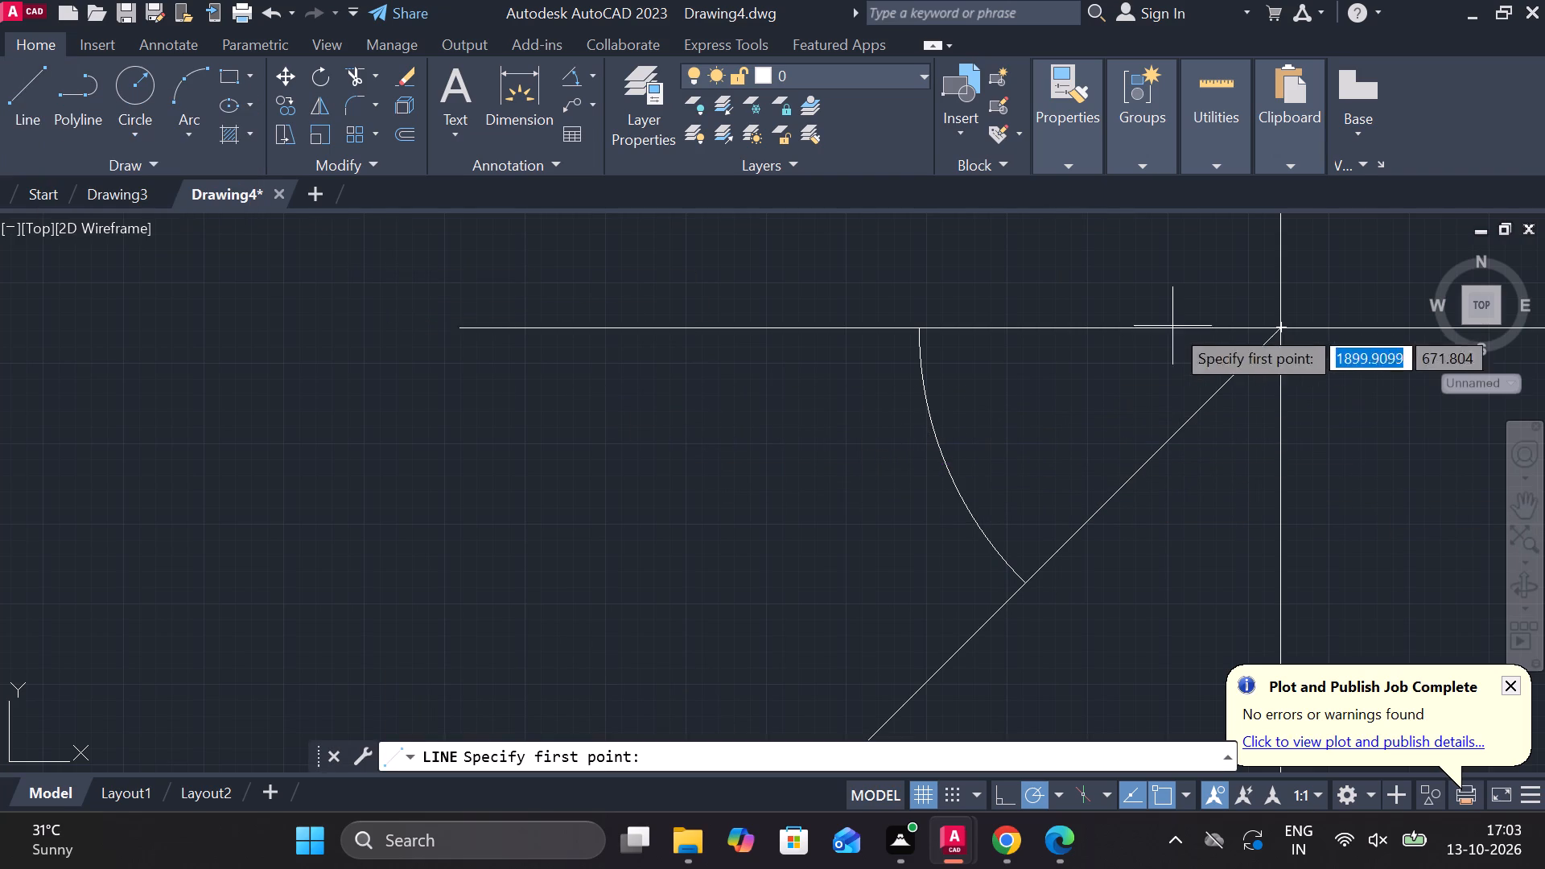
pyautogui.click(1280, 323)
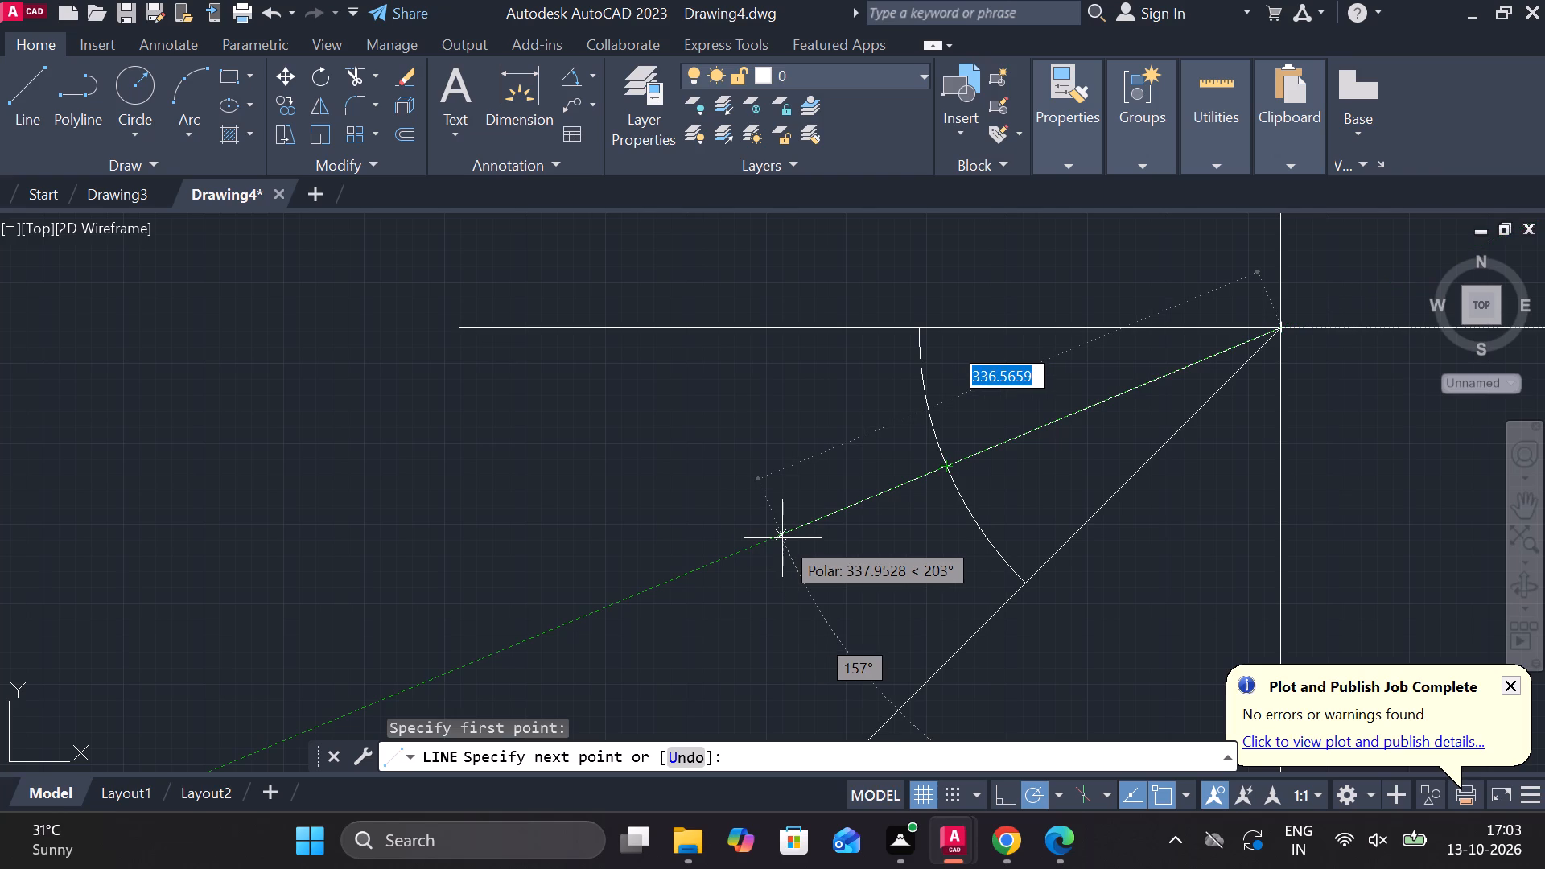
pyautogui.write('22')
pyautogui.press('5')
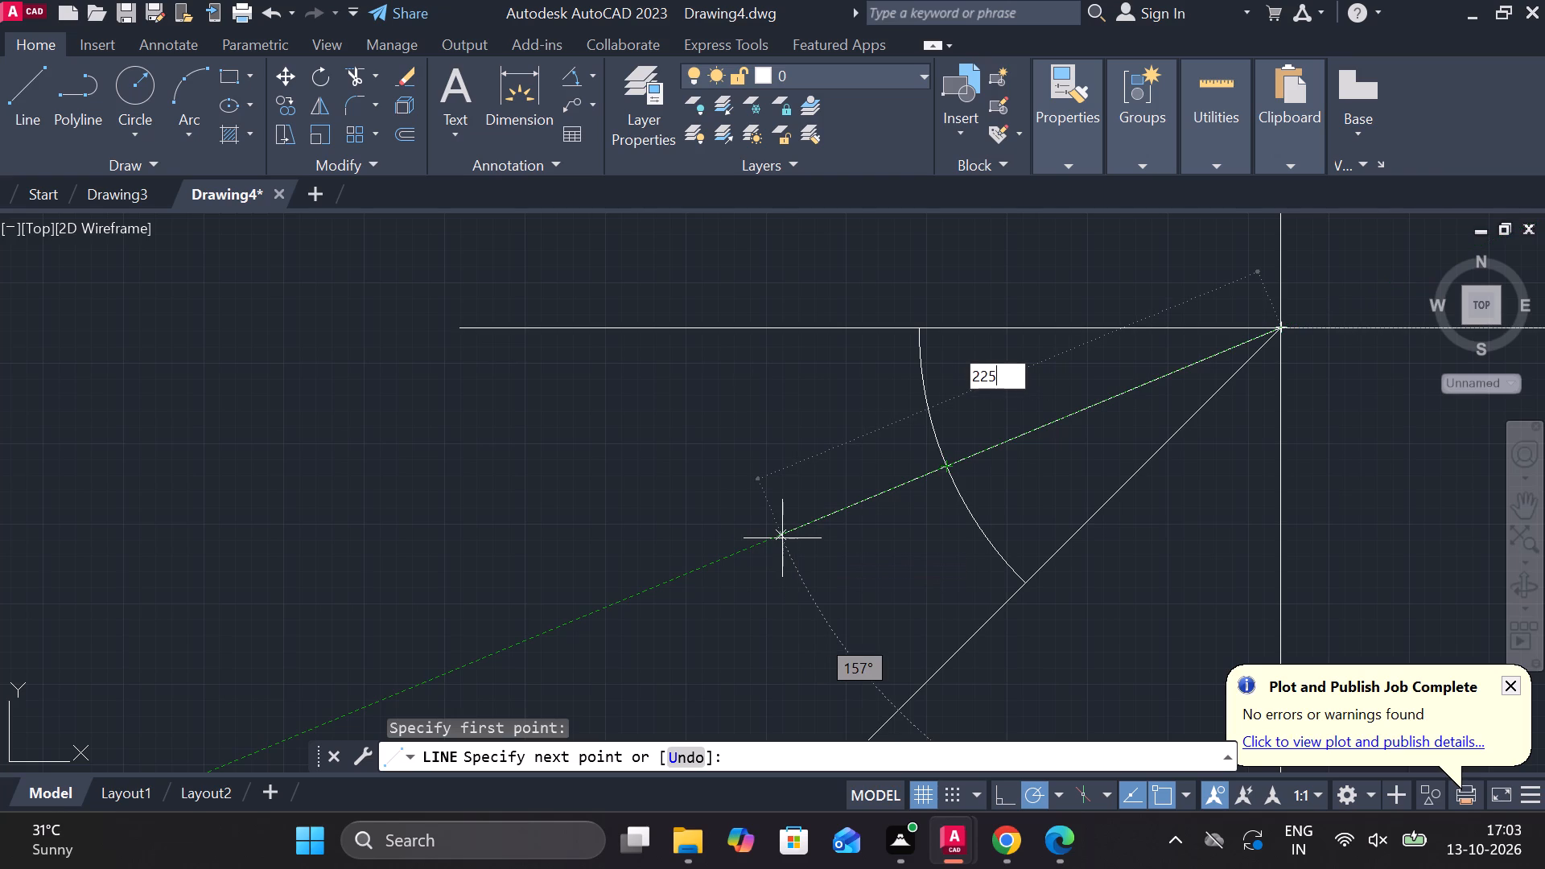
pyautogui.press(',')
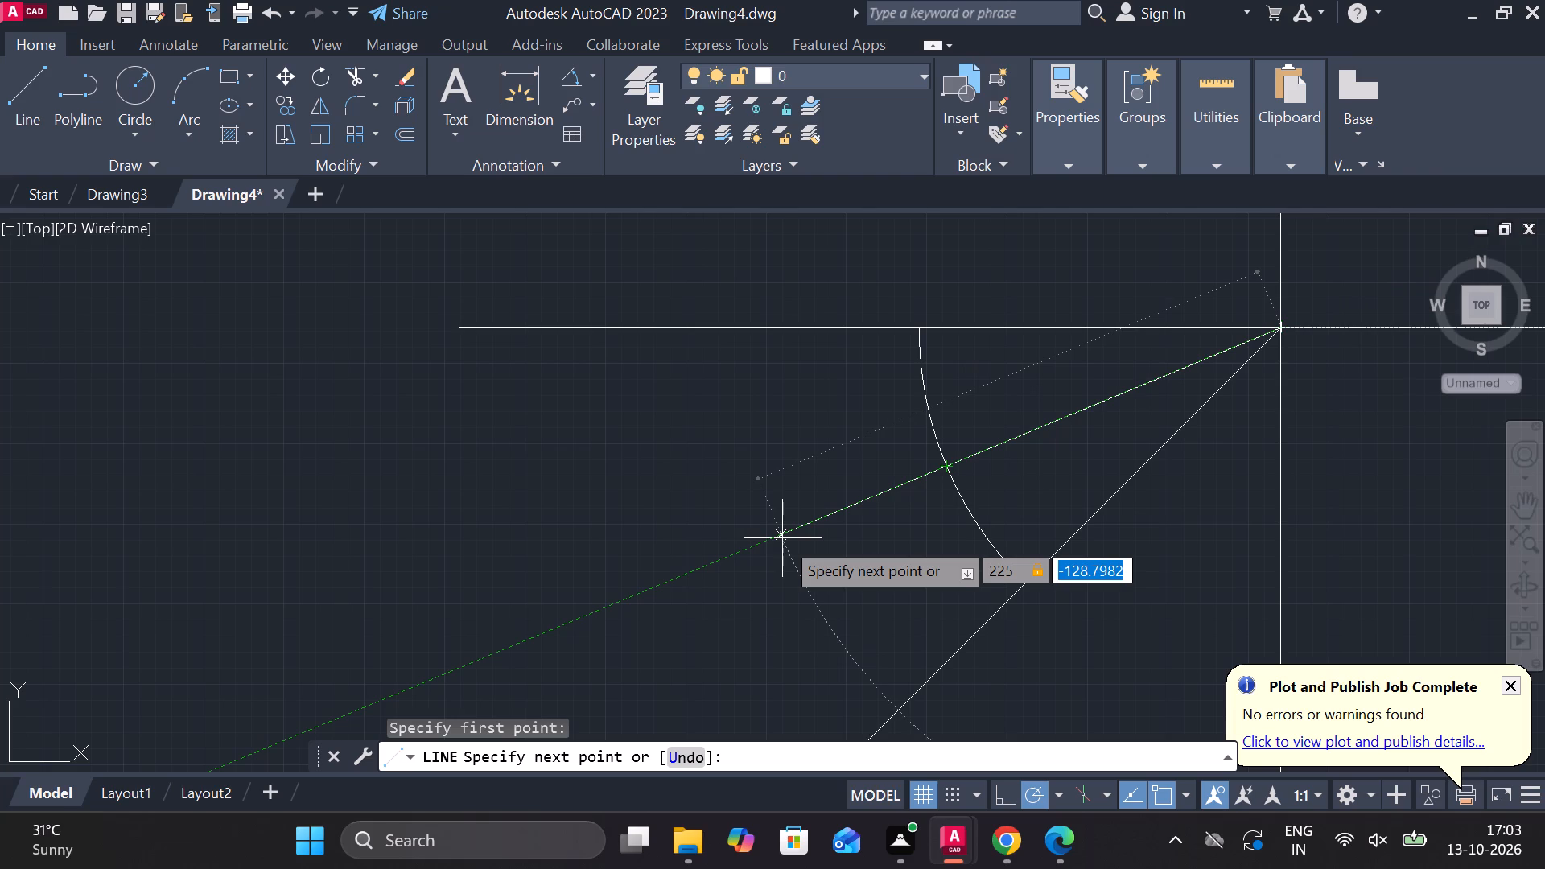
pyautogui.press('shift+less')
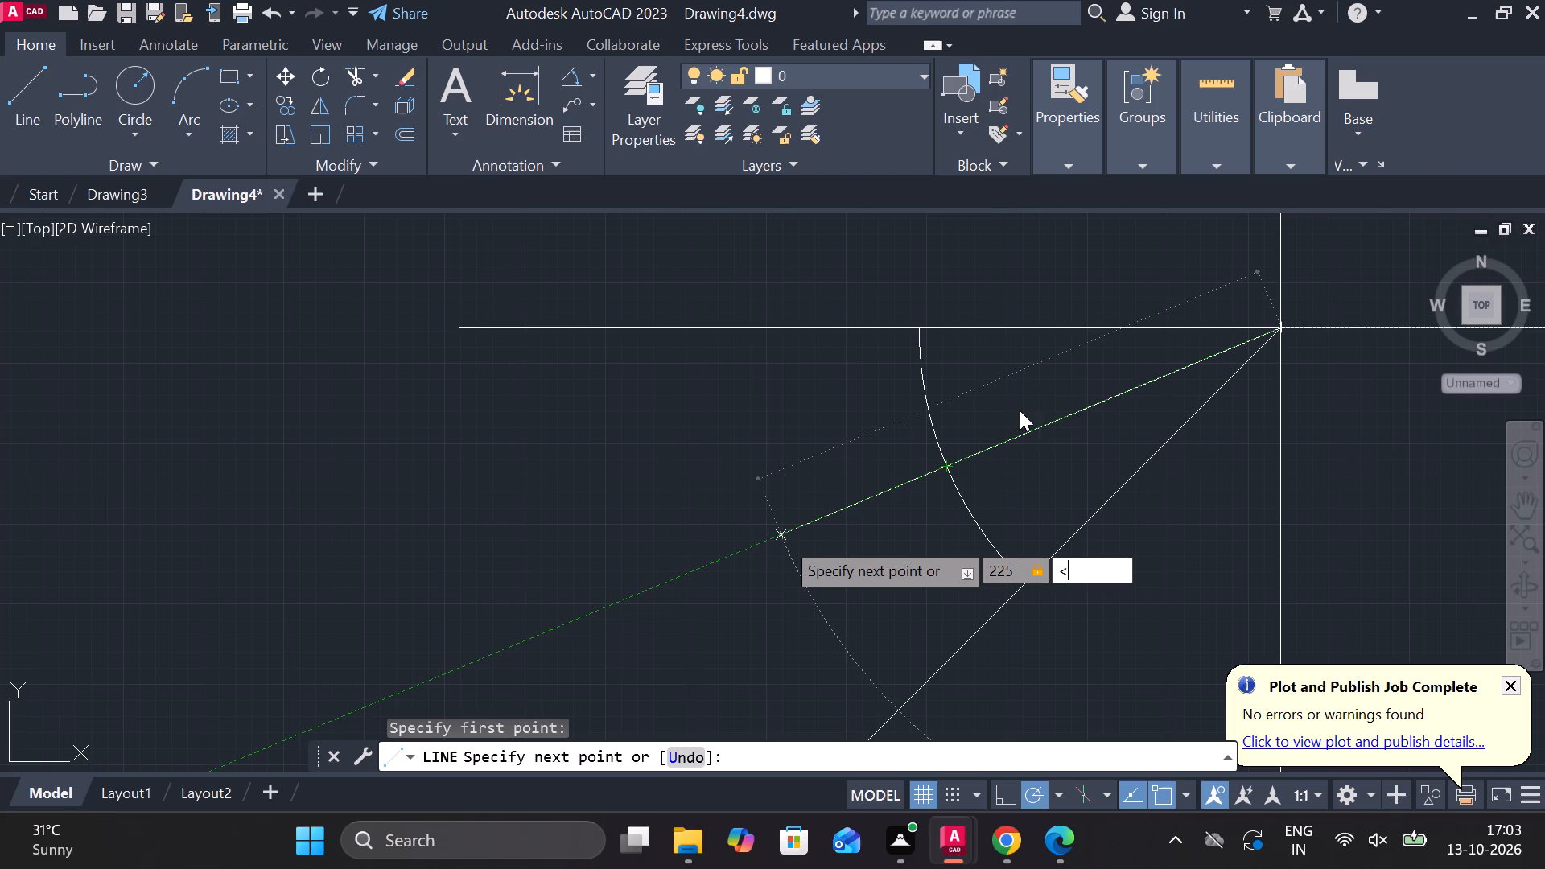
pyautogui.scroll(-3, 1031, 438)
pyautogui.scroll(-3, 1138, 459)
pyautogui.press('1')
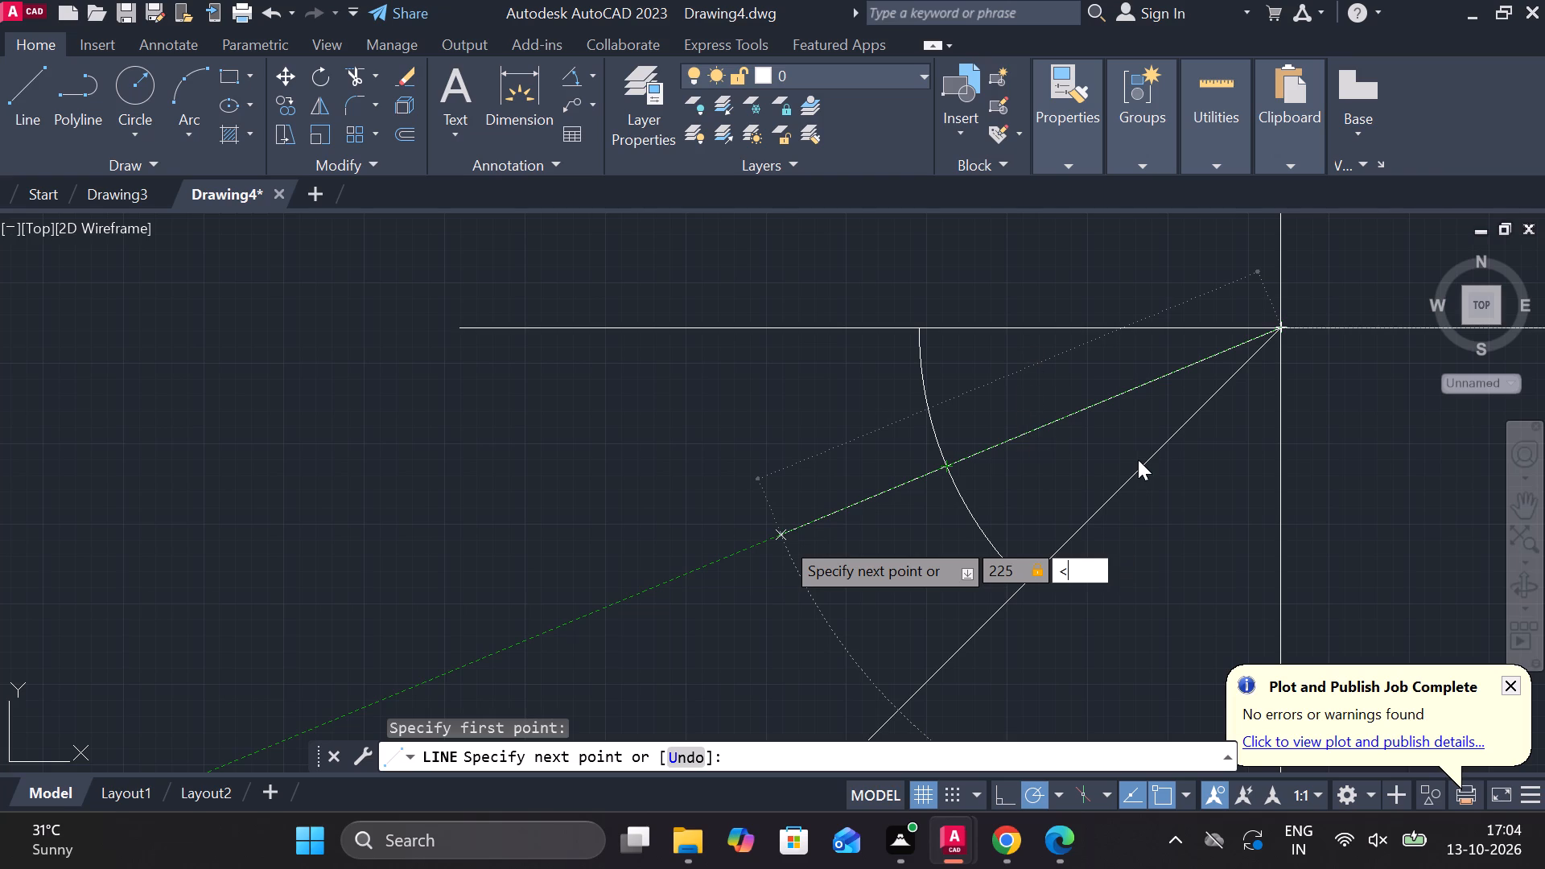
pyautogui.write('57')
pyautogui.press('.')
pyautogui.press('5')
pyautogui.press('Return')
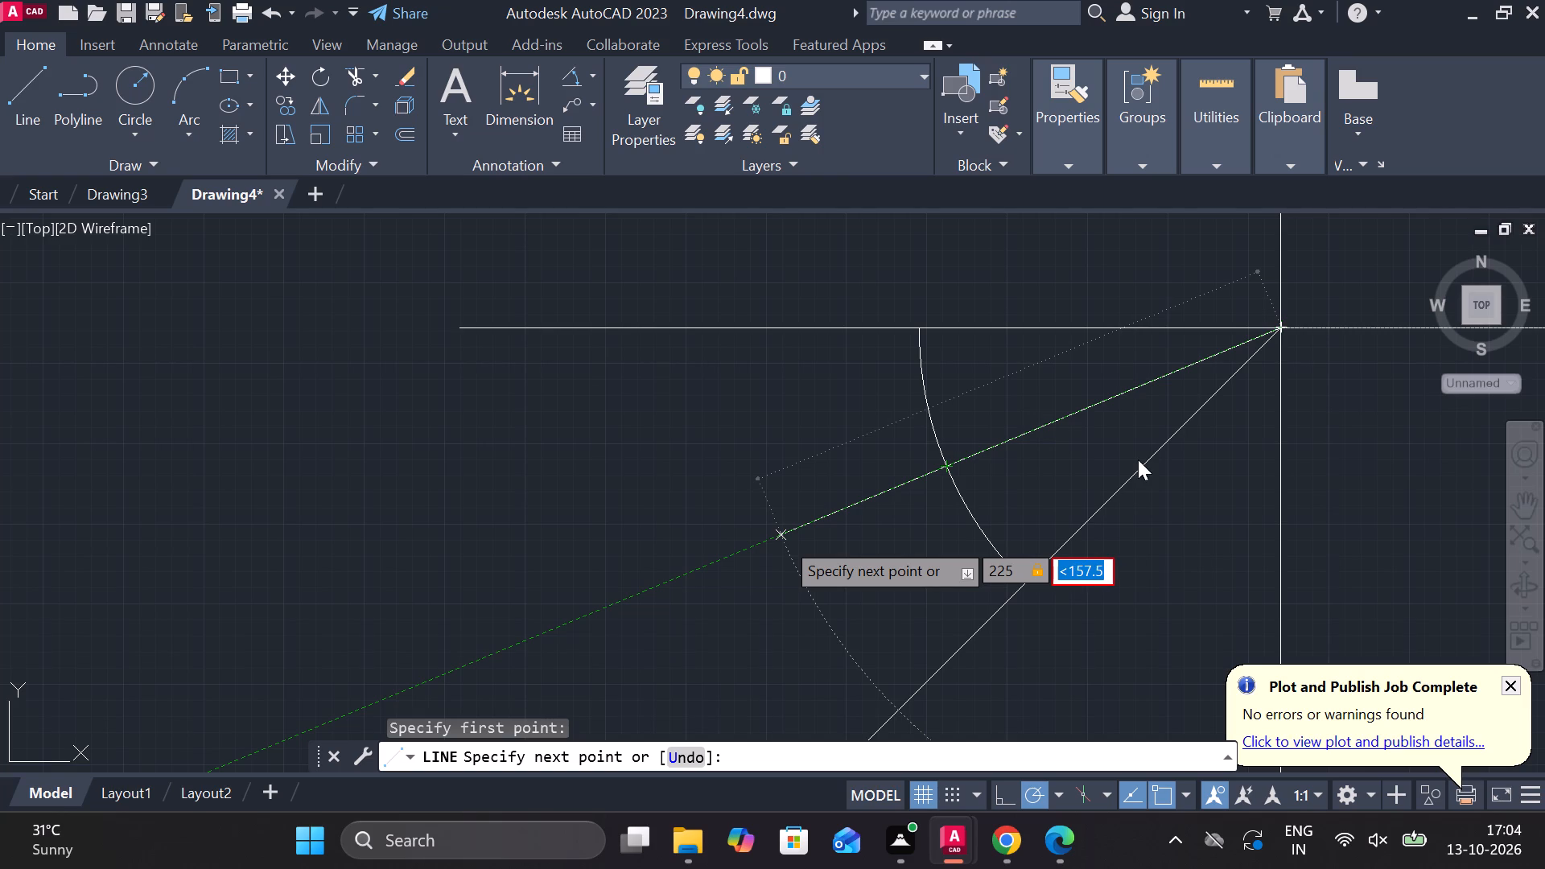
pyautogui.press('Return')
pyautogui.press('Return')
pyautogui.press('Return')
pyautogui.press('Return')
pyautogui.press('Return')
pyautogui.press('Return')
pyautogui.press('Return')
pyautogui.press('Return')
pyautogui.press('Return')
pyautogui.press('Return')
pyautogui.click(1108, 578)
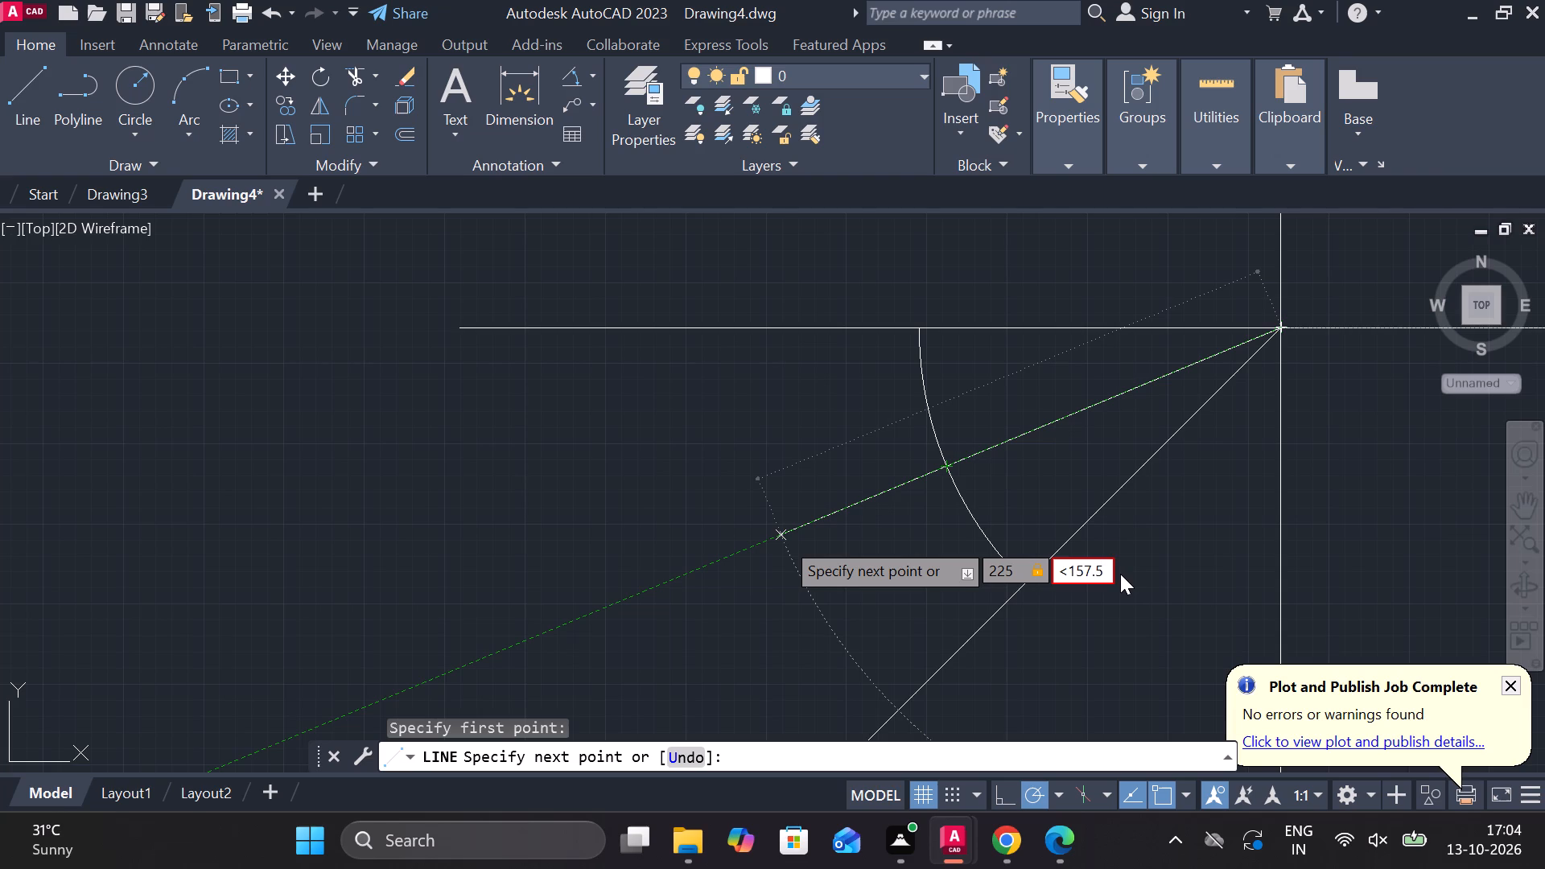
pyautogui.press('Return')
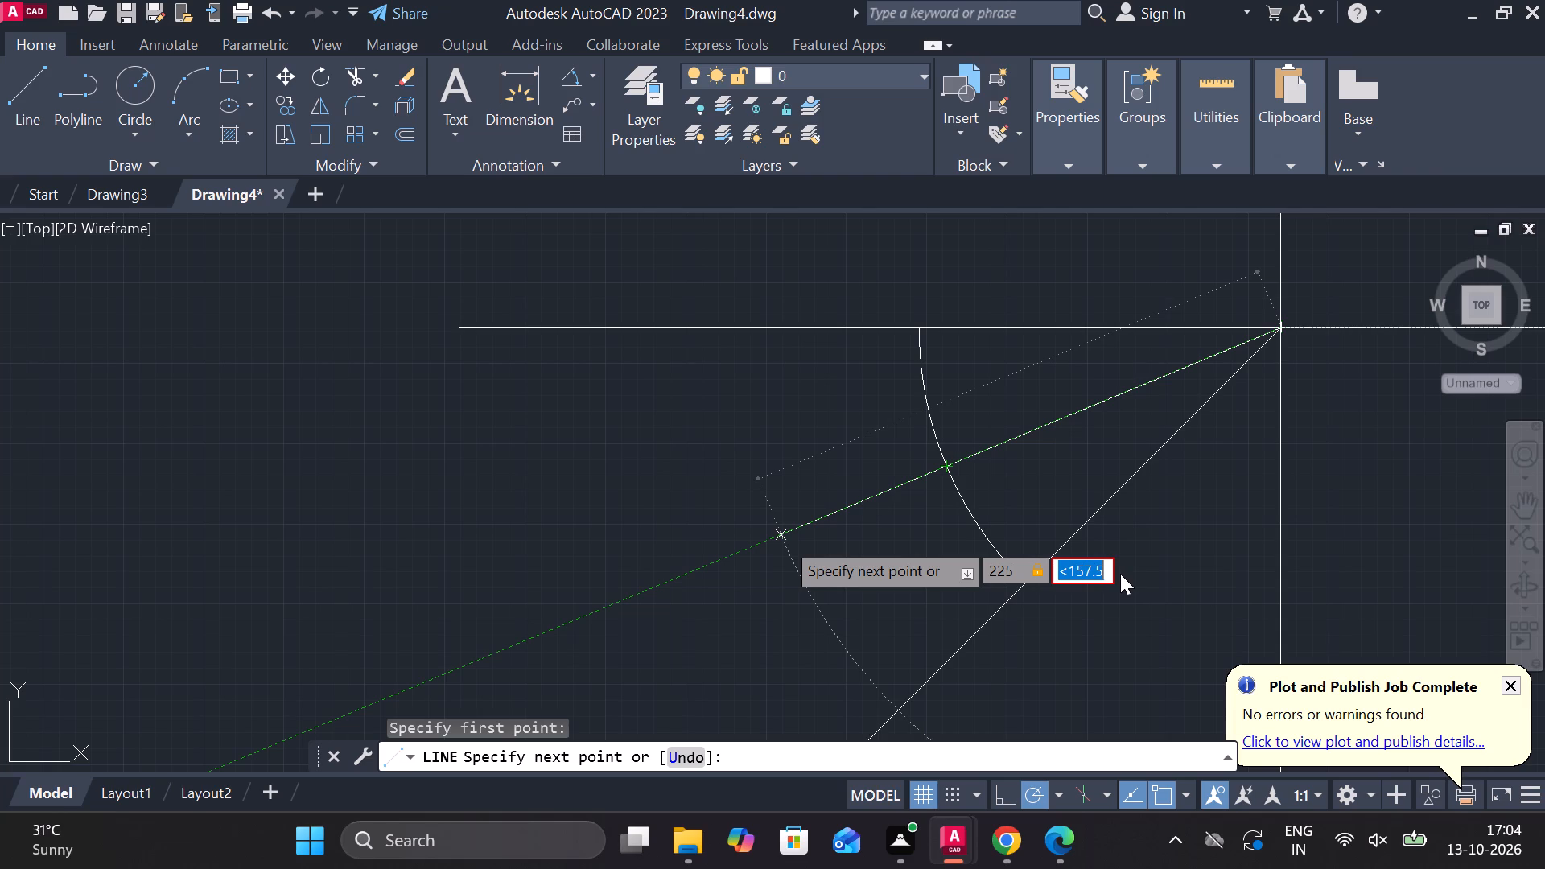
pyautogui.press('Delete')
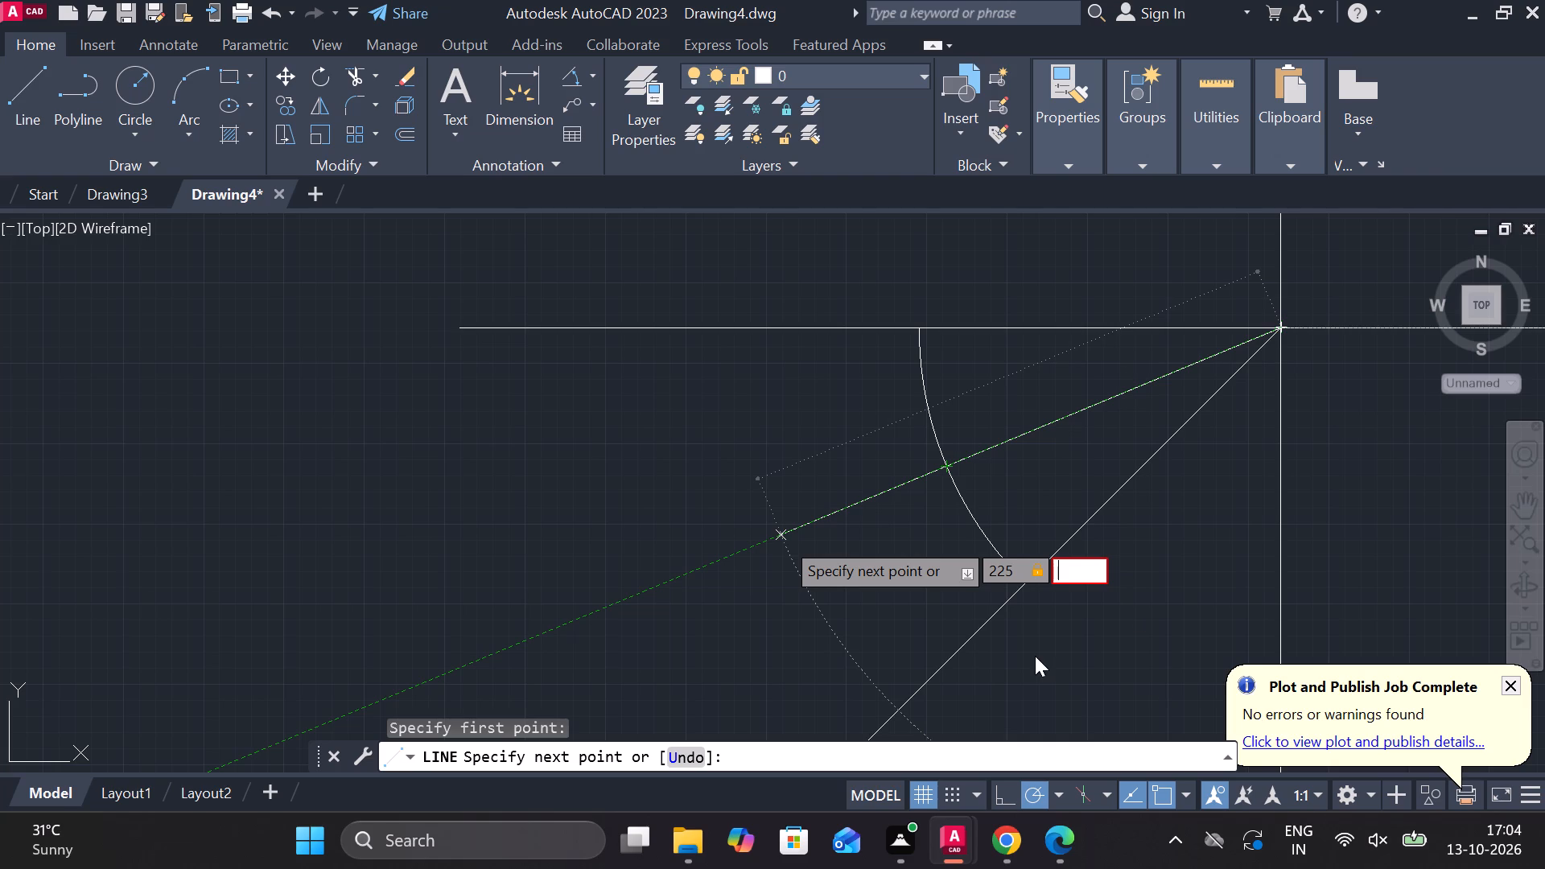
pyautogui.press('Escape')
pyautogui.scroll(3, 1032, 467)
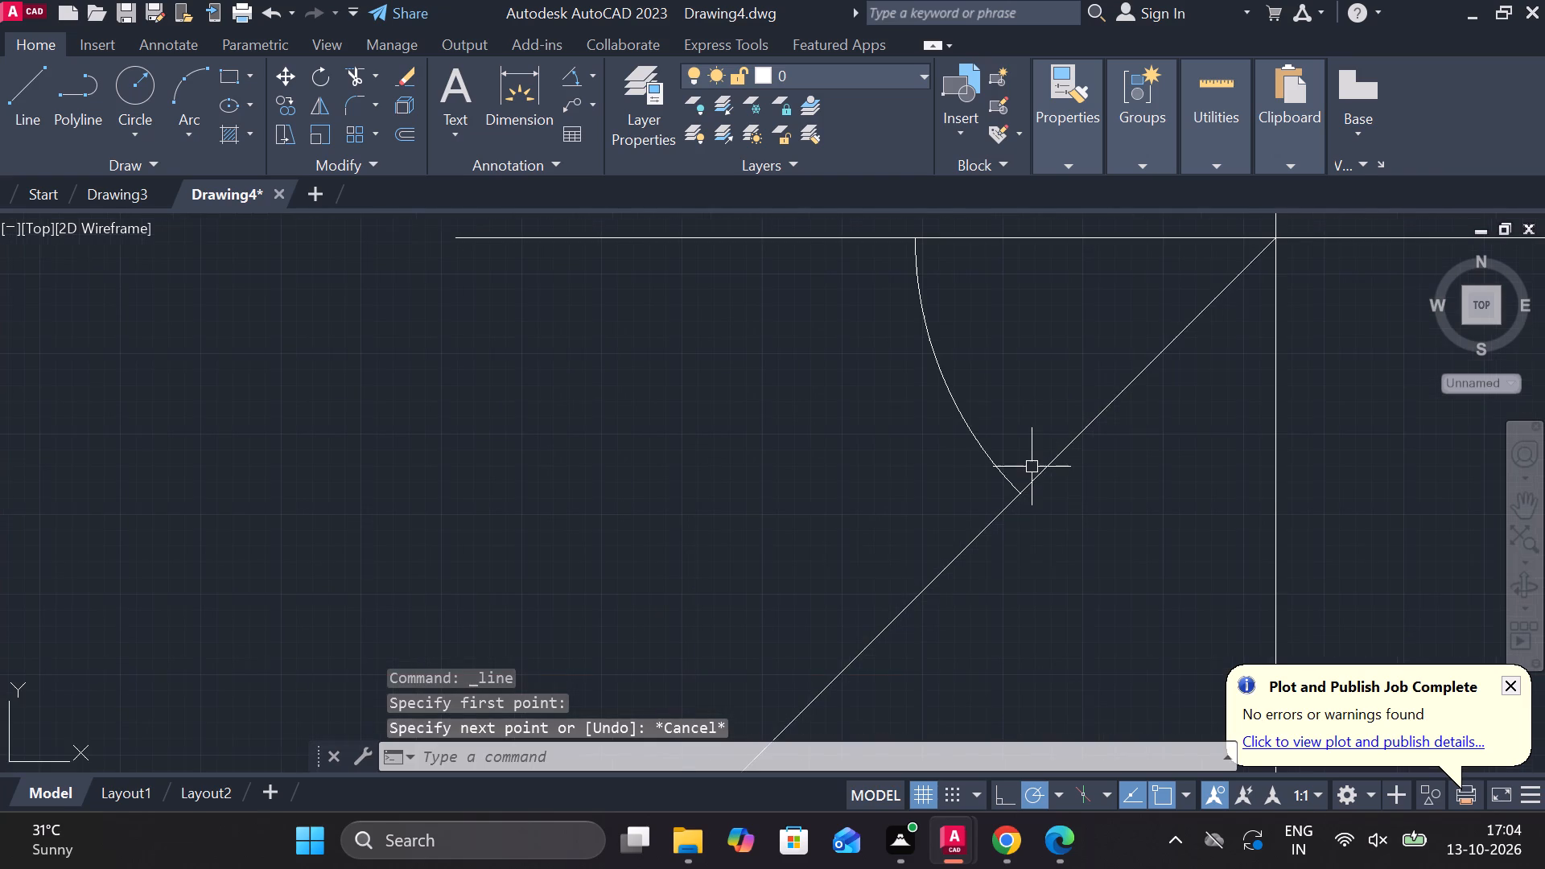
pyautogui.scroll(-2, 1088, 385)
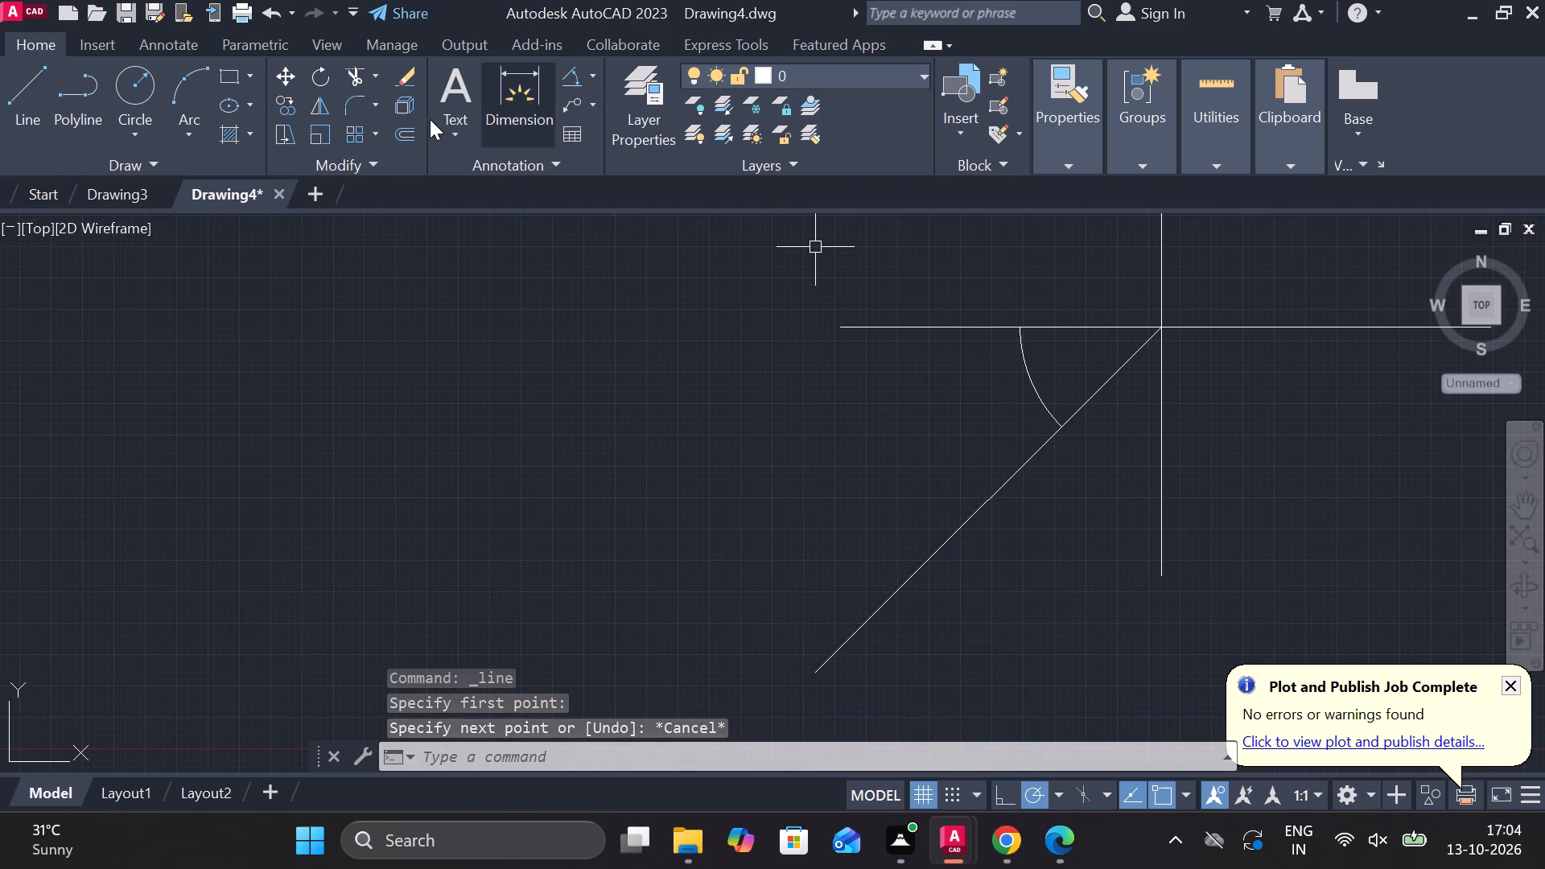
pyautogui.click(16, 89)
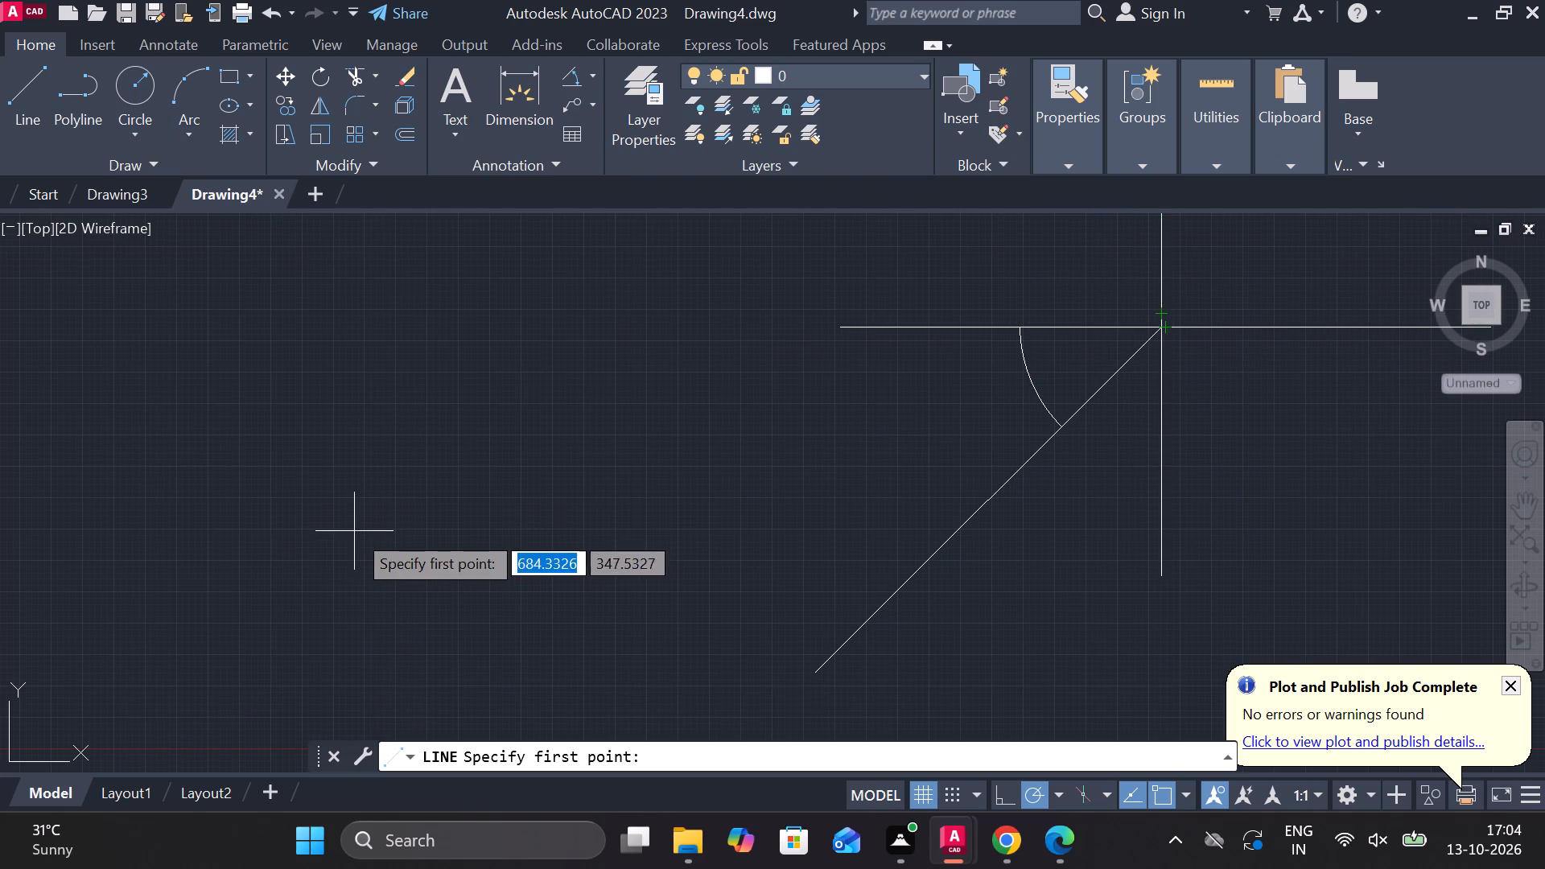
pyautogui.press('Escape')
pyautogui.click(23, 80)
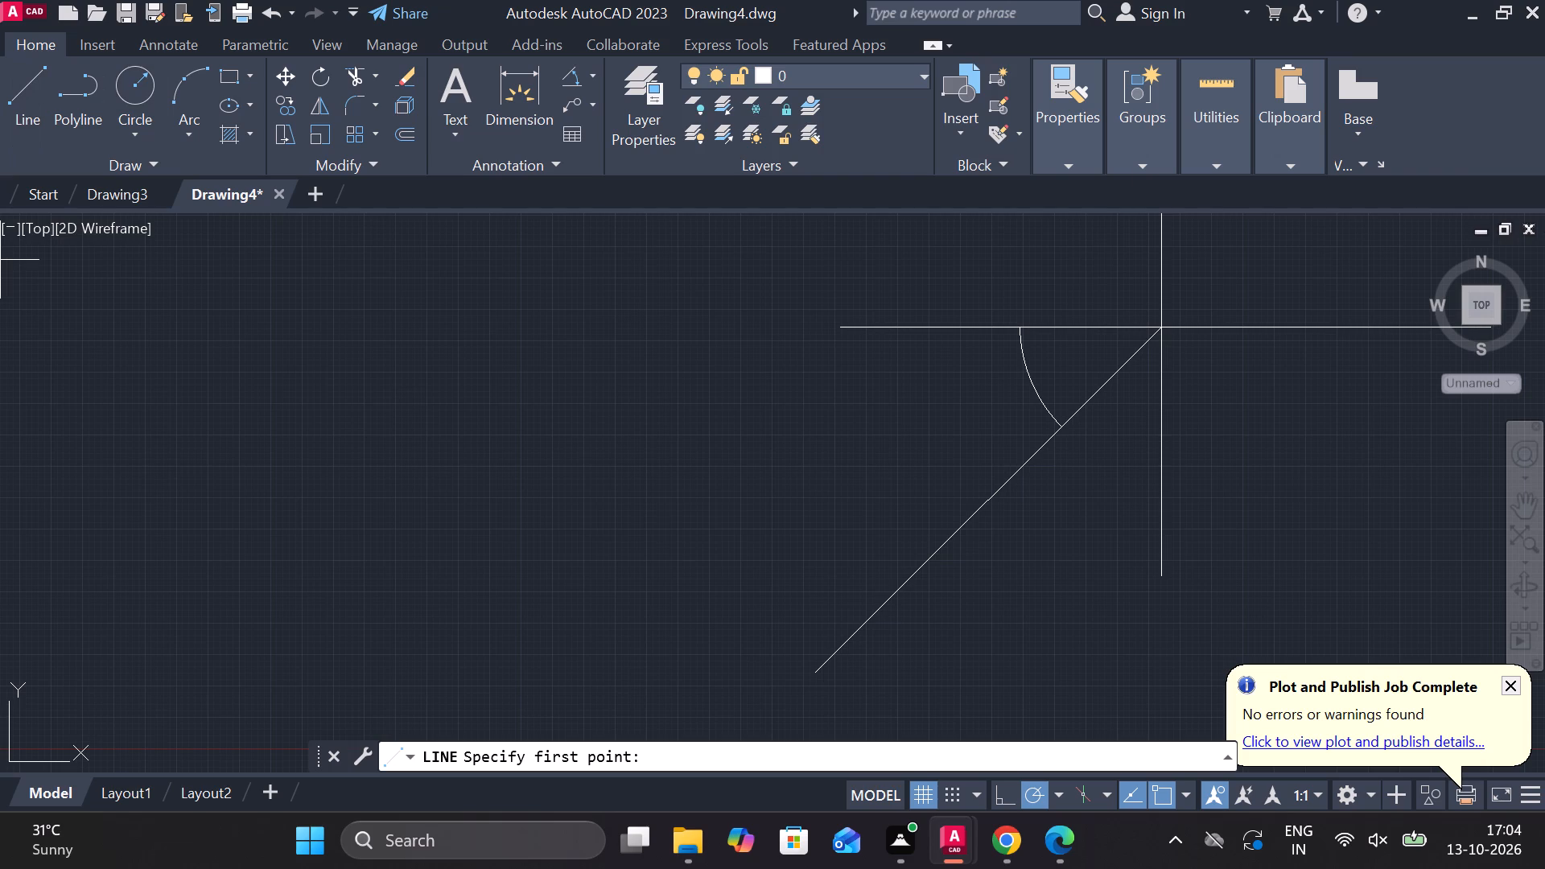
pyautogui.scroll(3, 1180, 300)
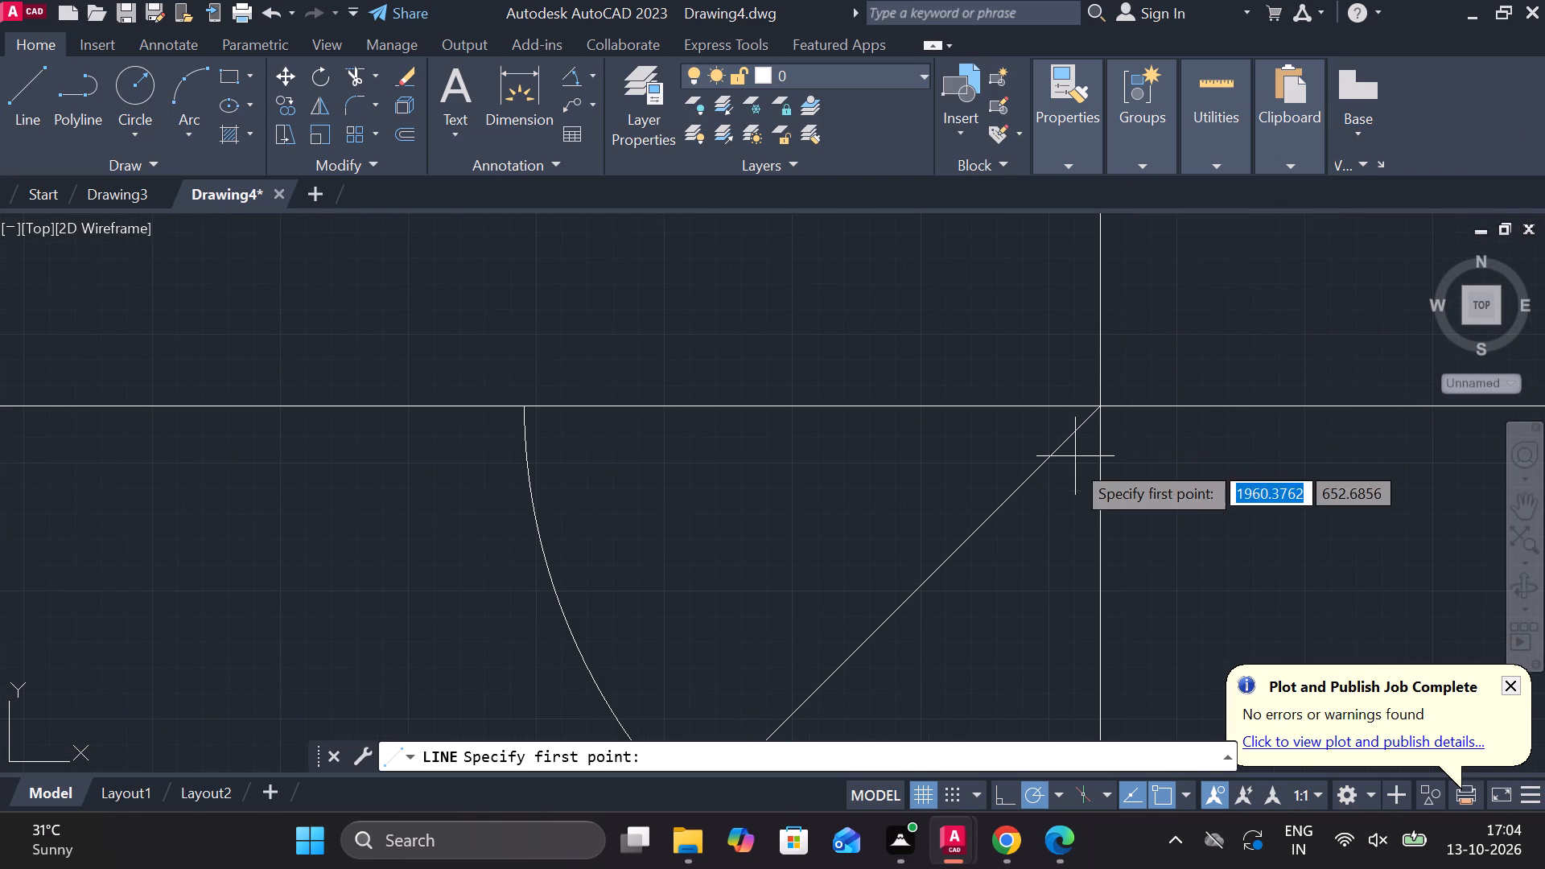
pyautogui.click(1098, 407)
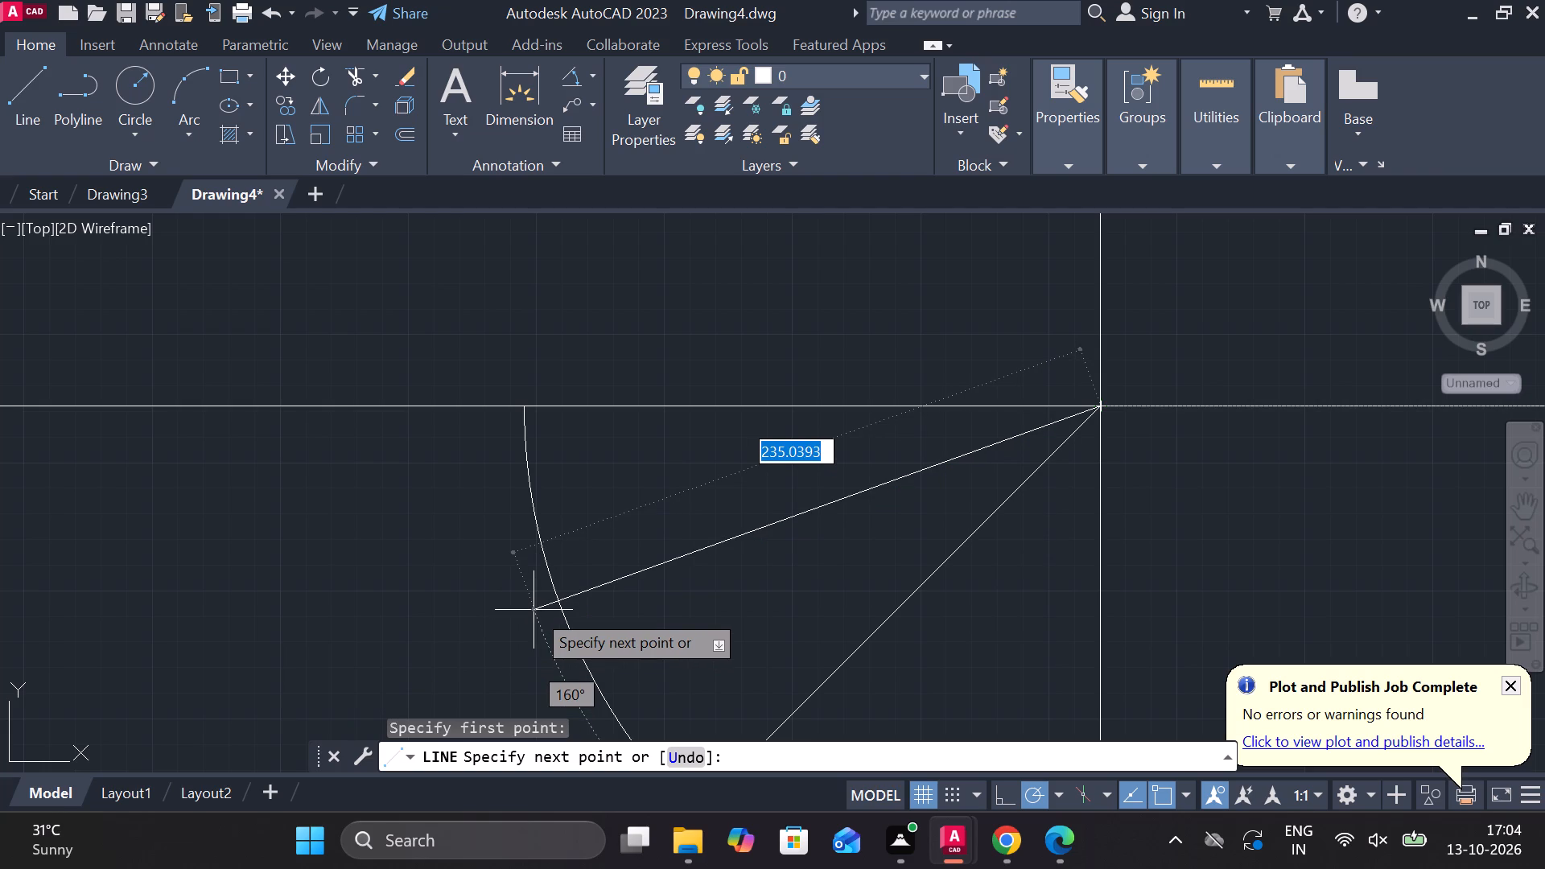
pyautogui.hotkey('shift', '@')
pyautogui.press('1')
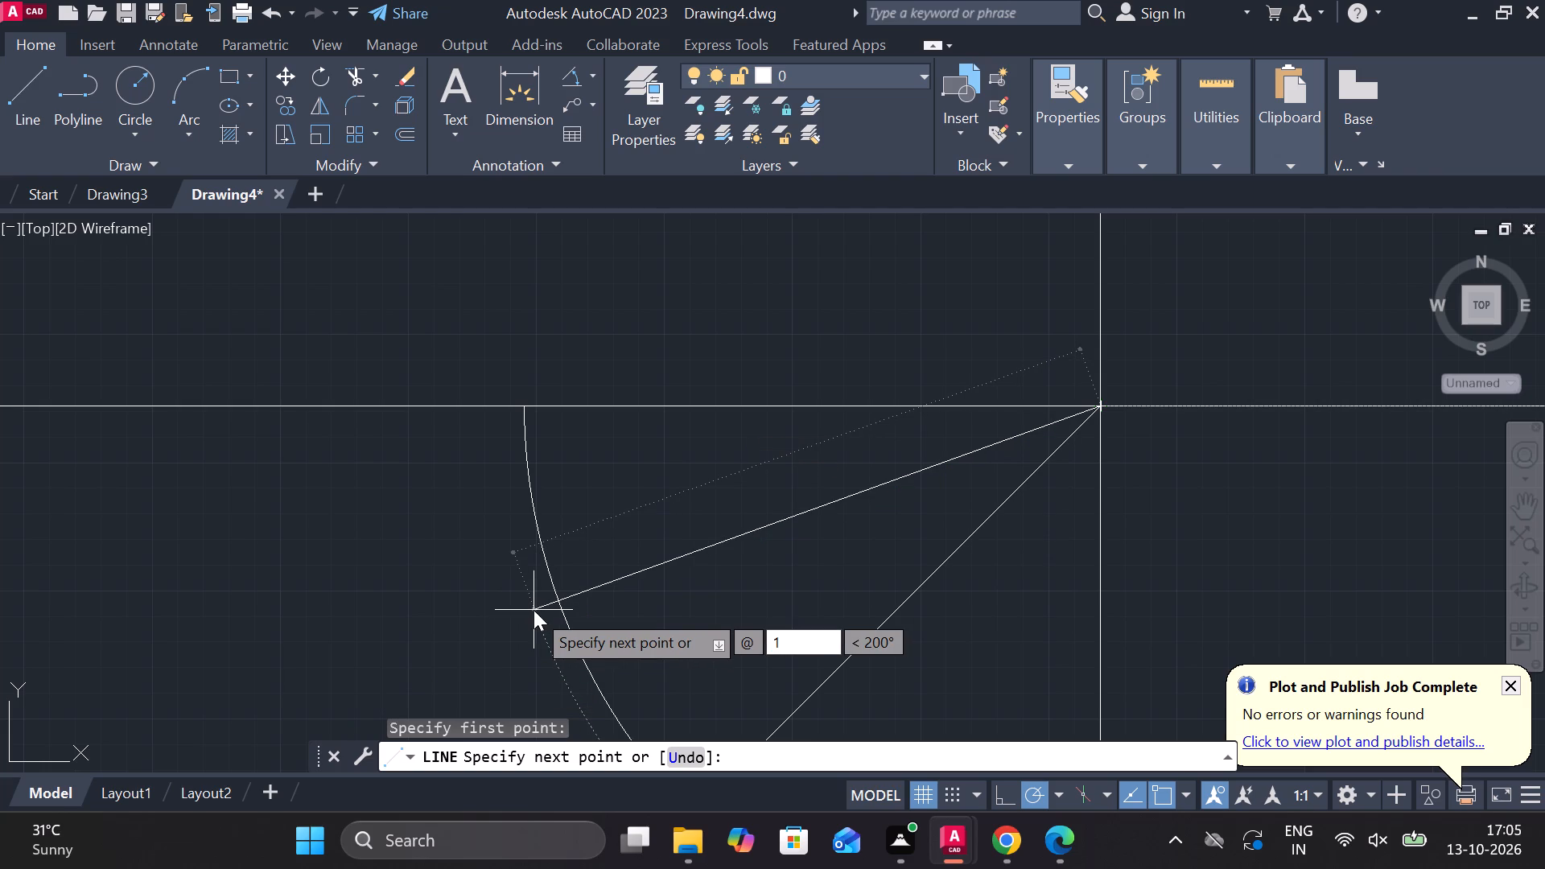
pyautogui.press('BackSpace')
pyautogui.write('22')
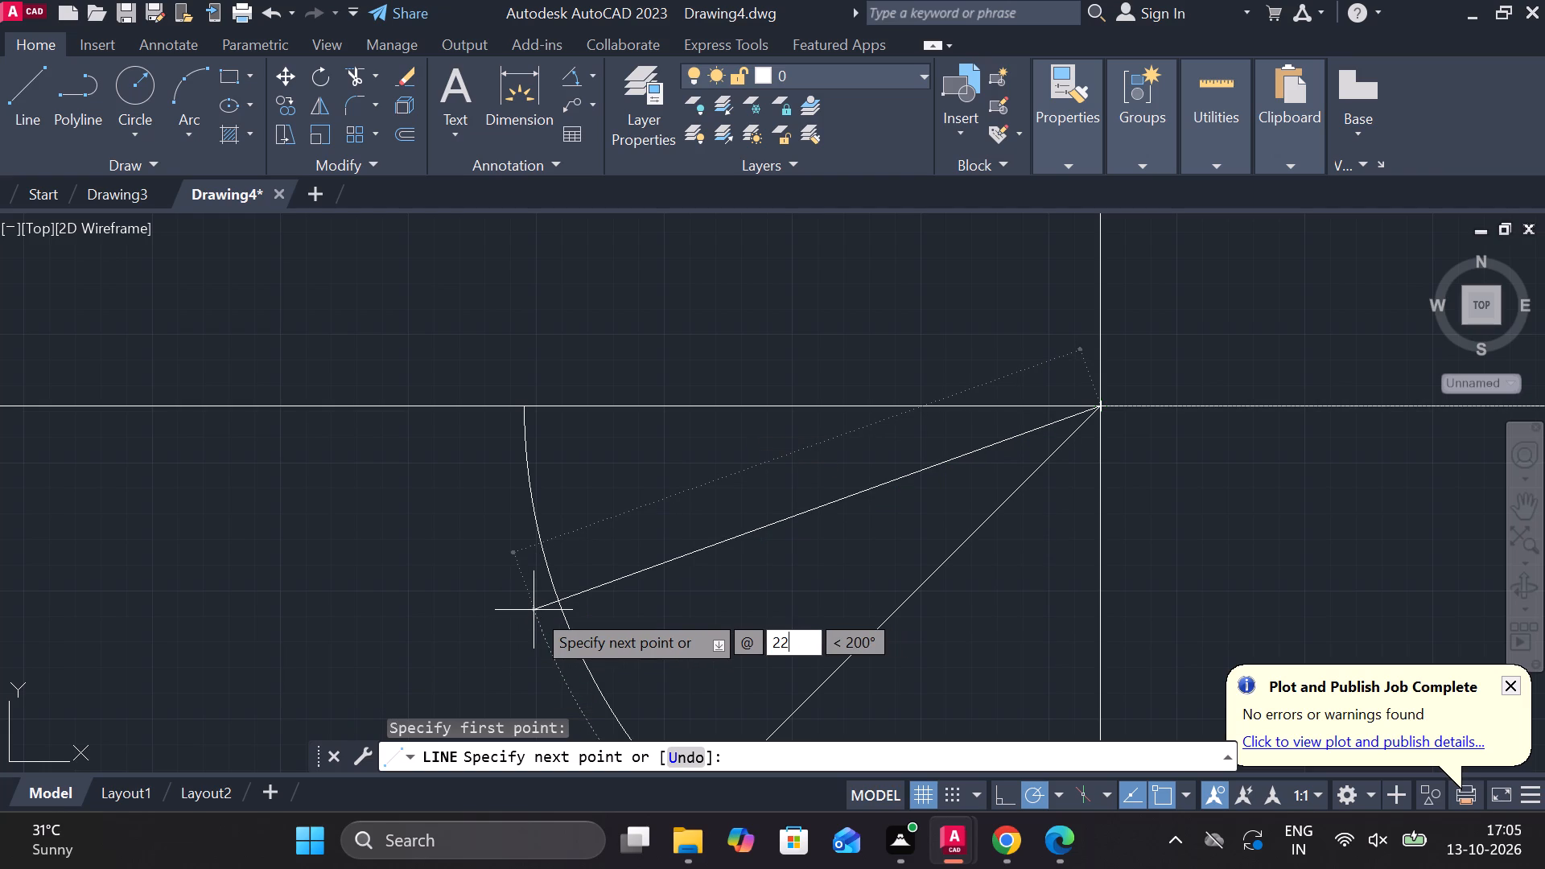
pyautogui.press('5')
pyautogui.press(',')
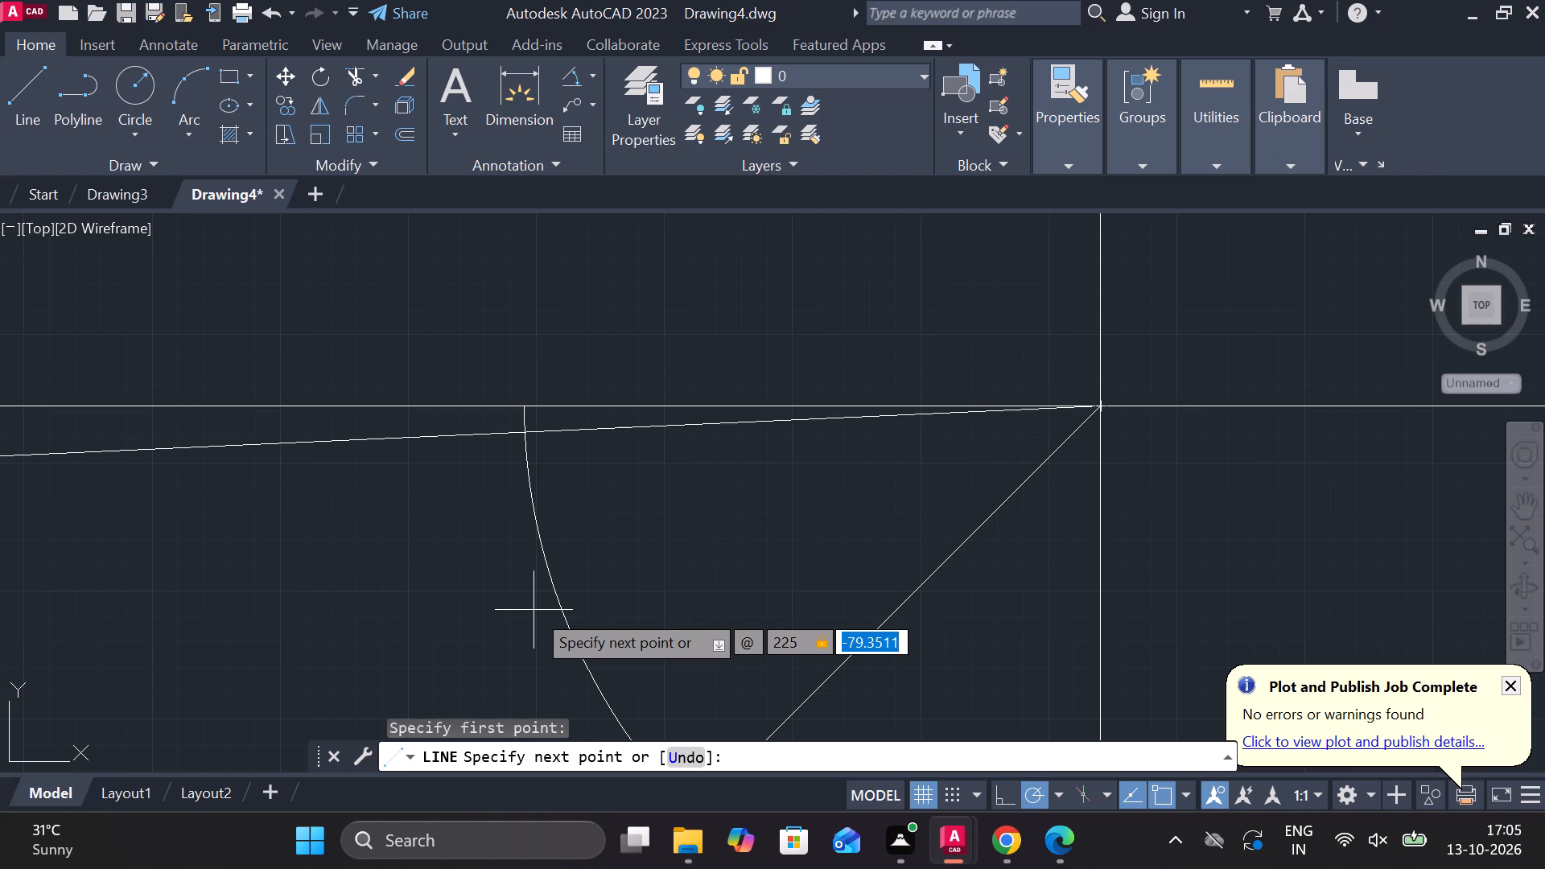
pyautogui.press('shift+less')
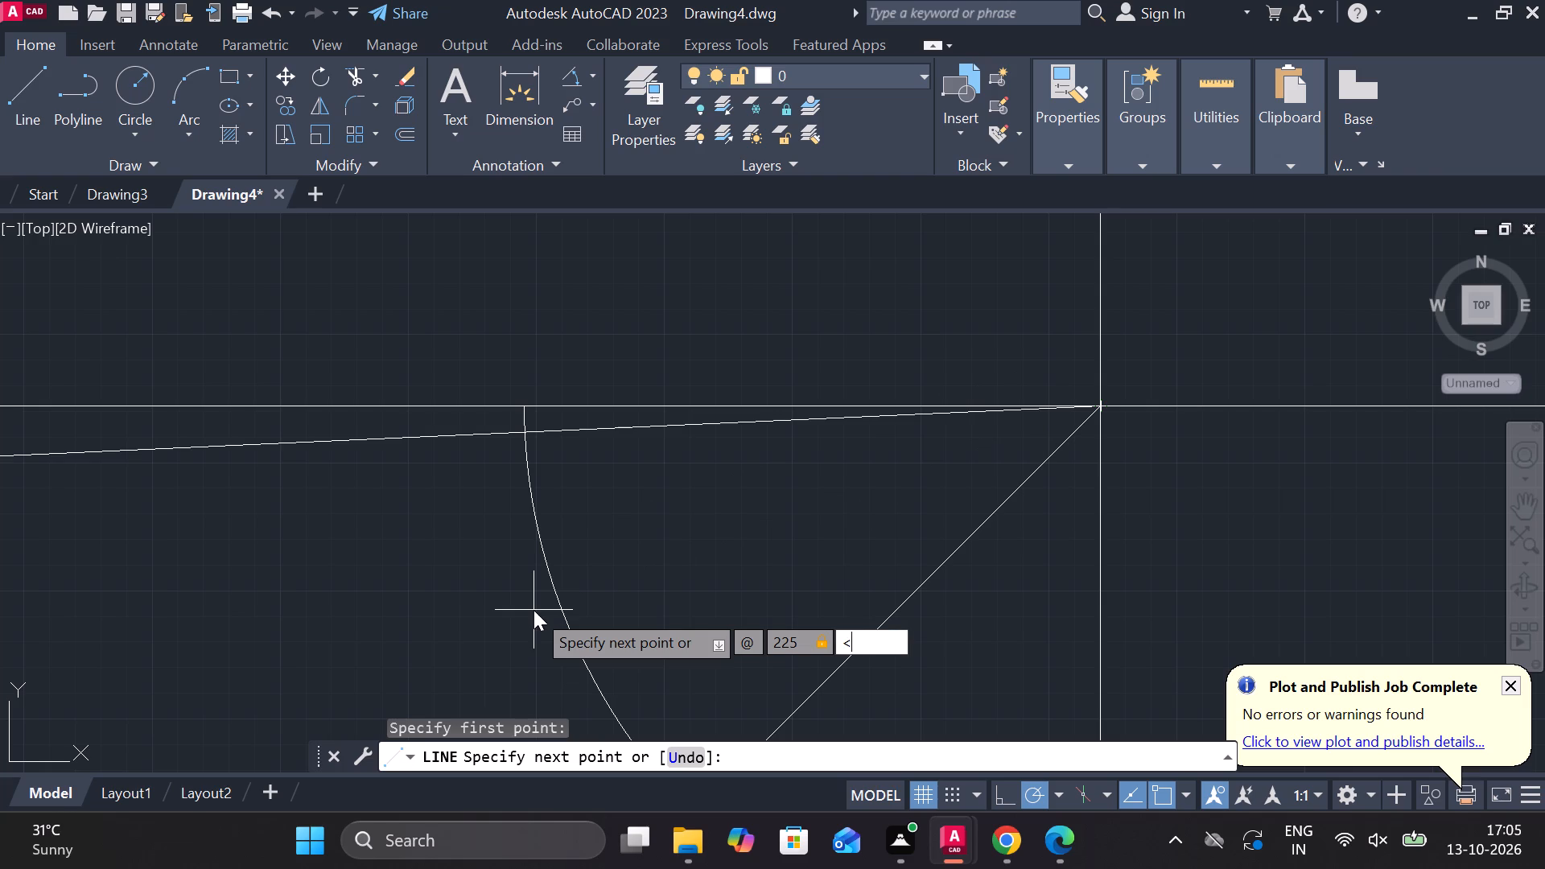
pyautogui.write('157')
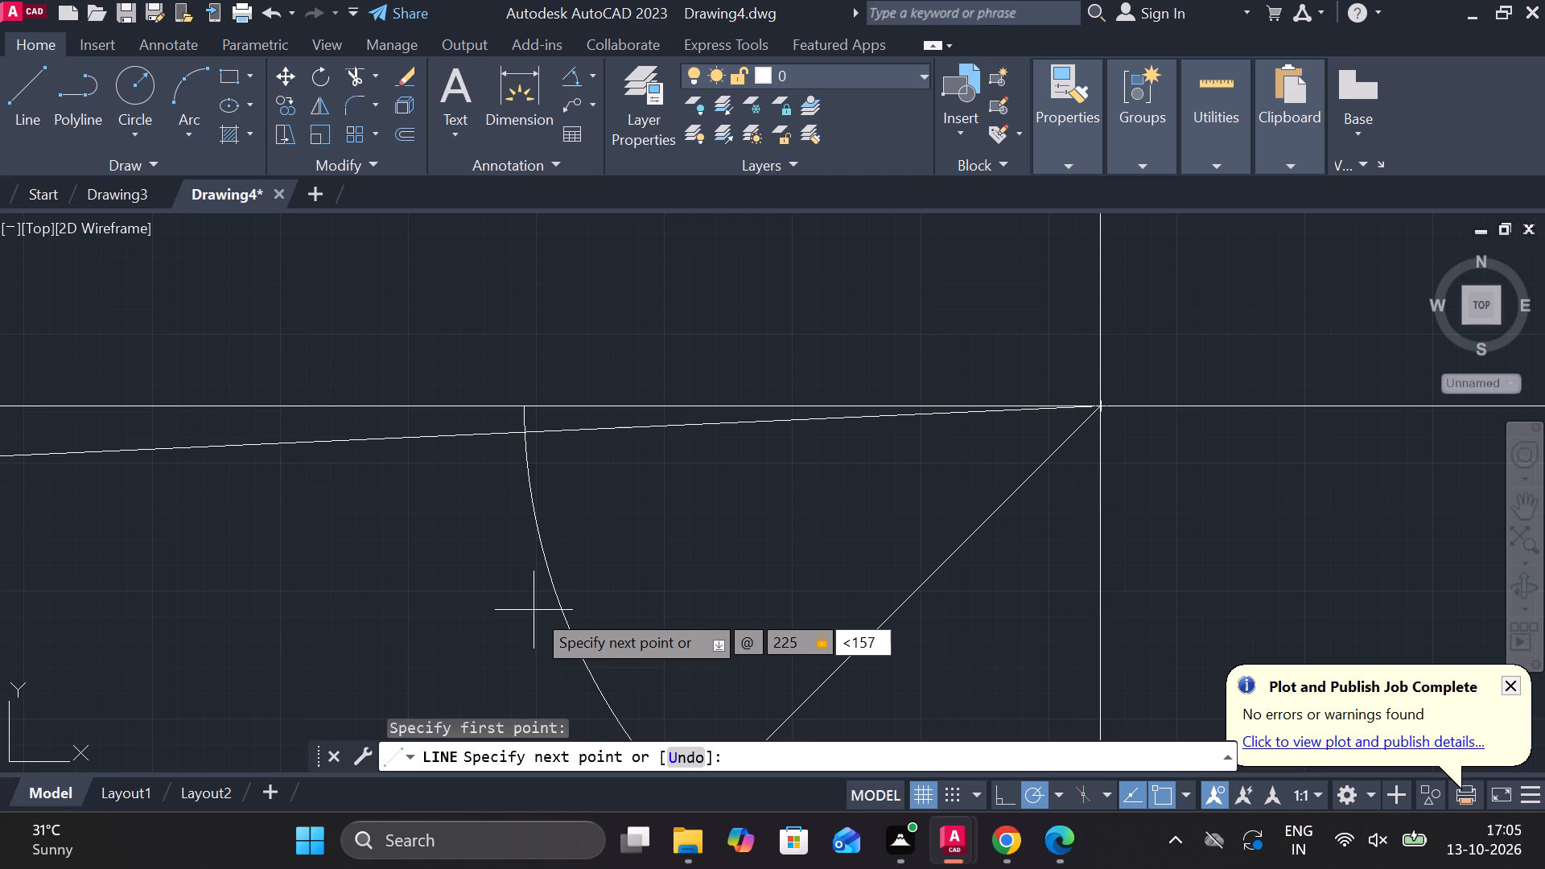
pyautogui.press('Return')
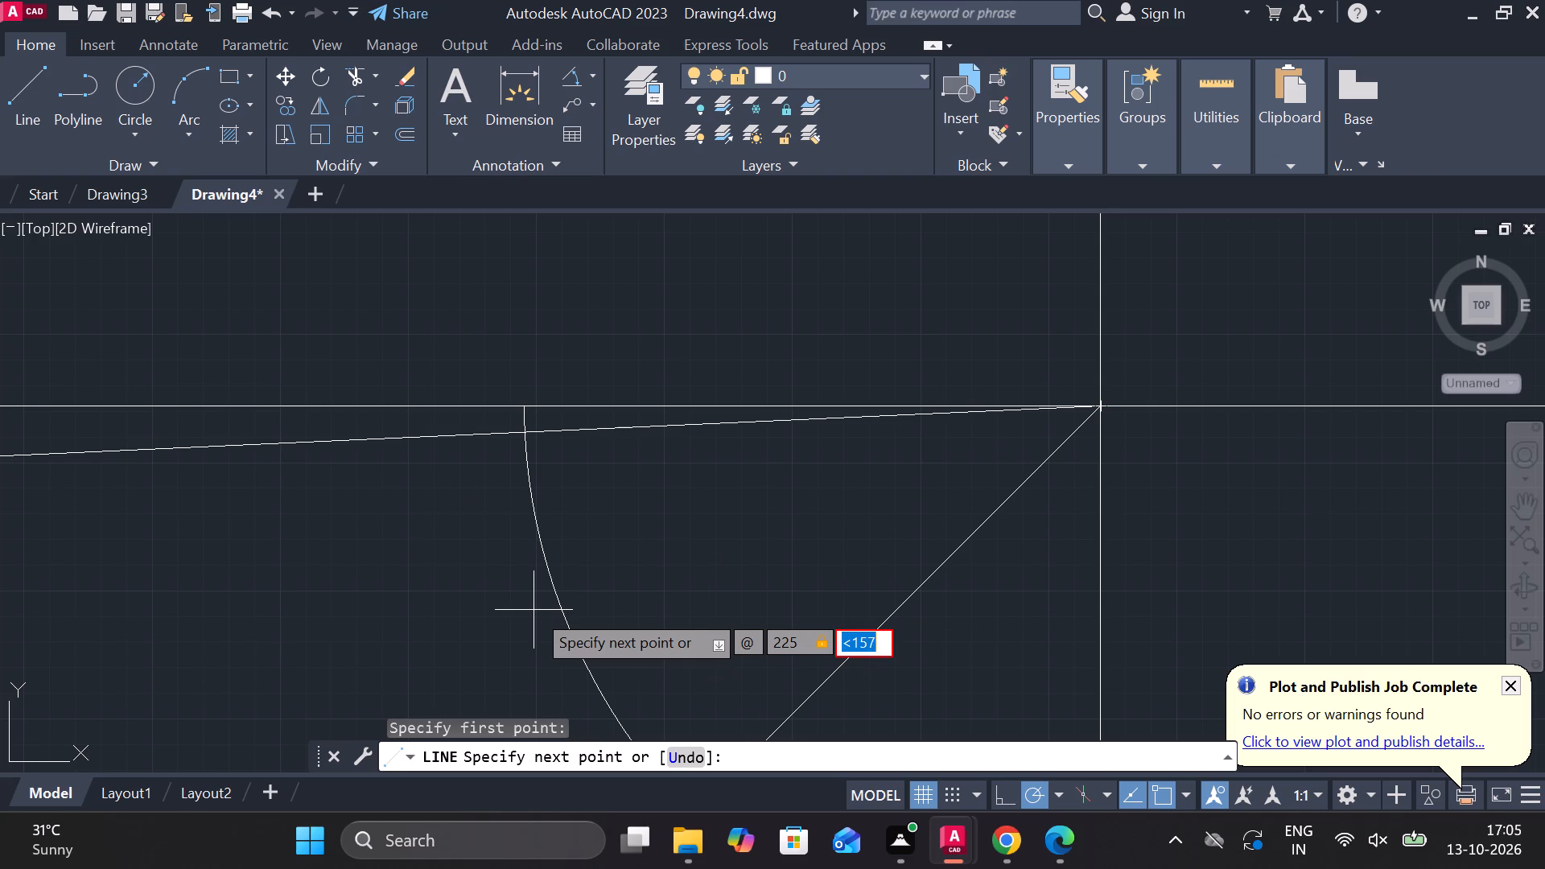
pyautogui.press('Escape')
# Draw a line from the centre-line intersection to the midpoint of the 225-radius arc.
pyautogui.click(31, 86)
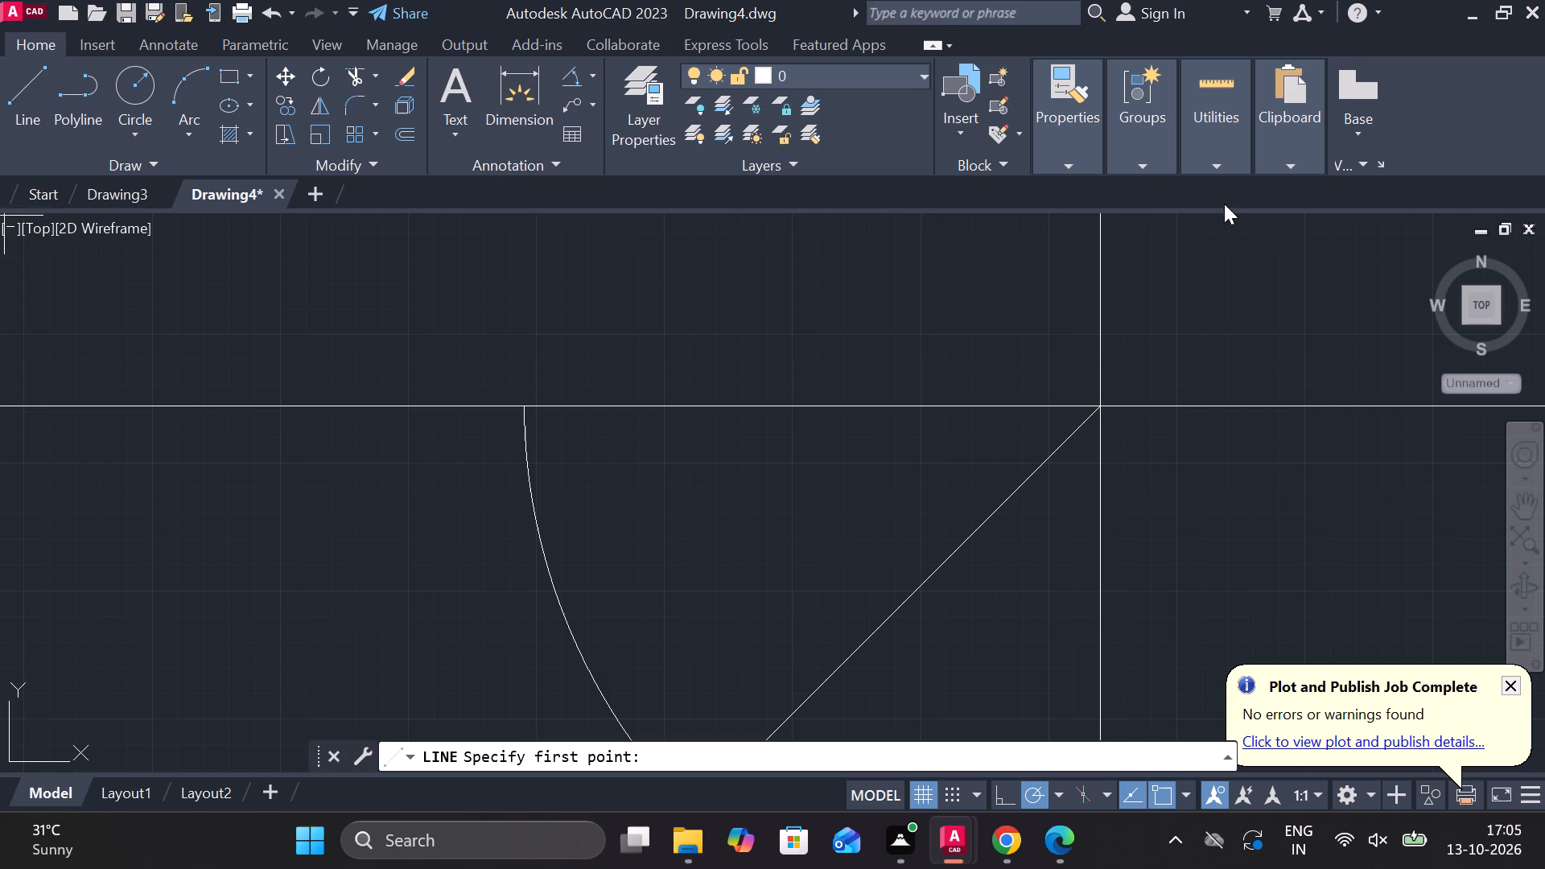
pyautogui.click(1095, 406)
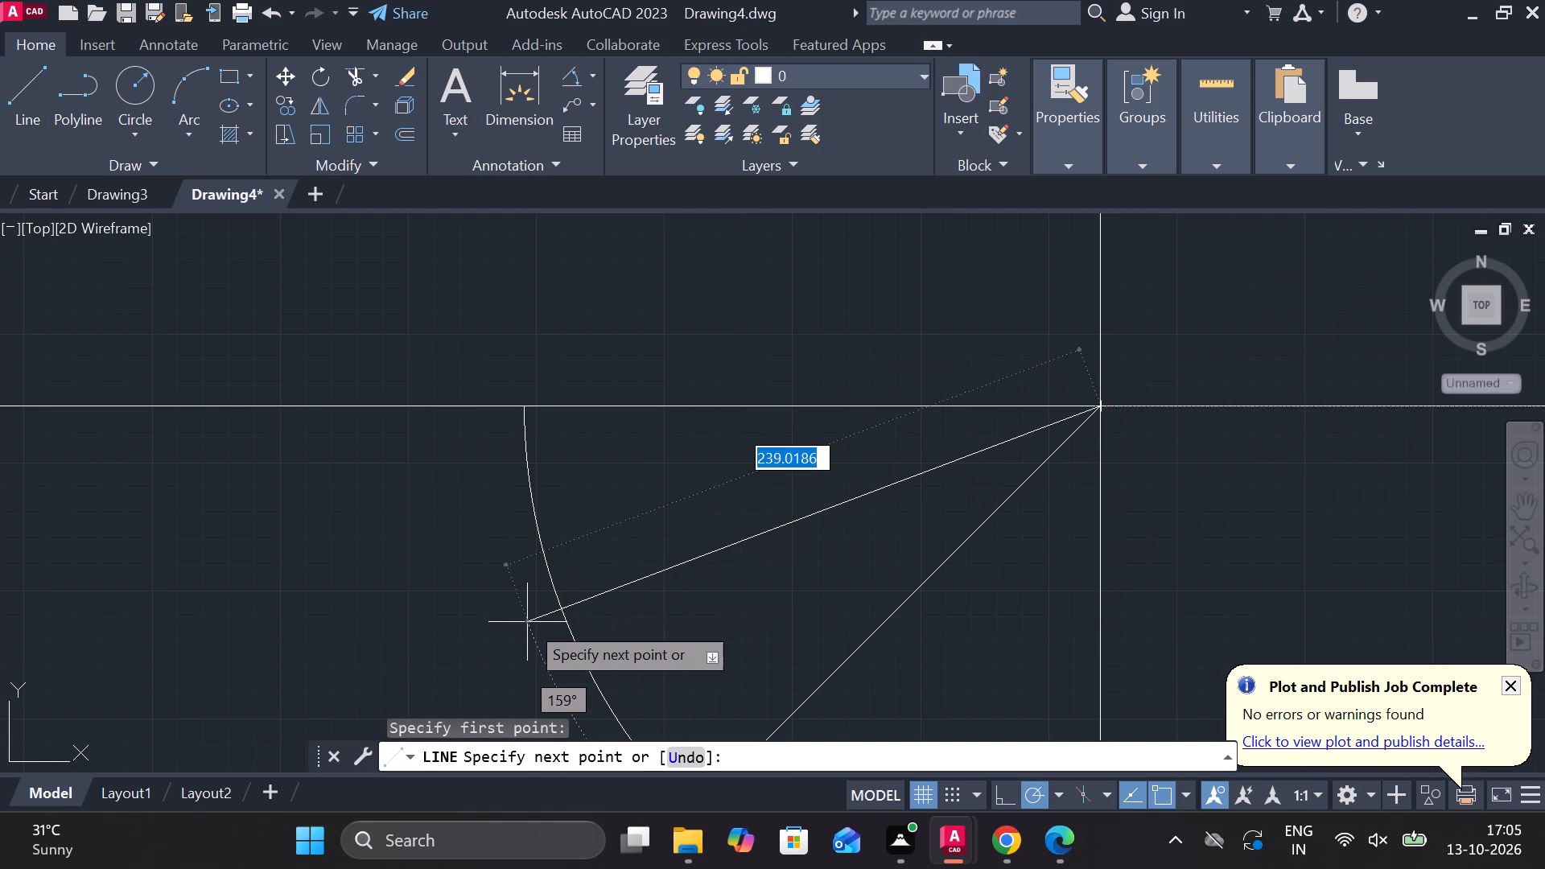
pyautogui.press('2')
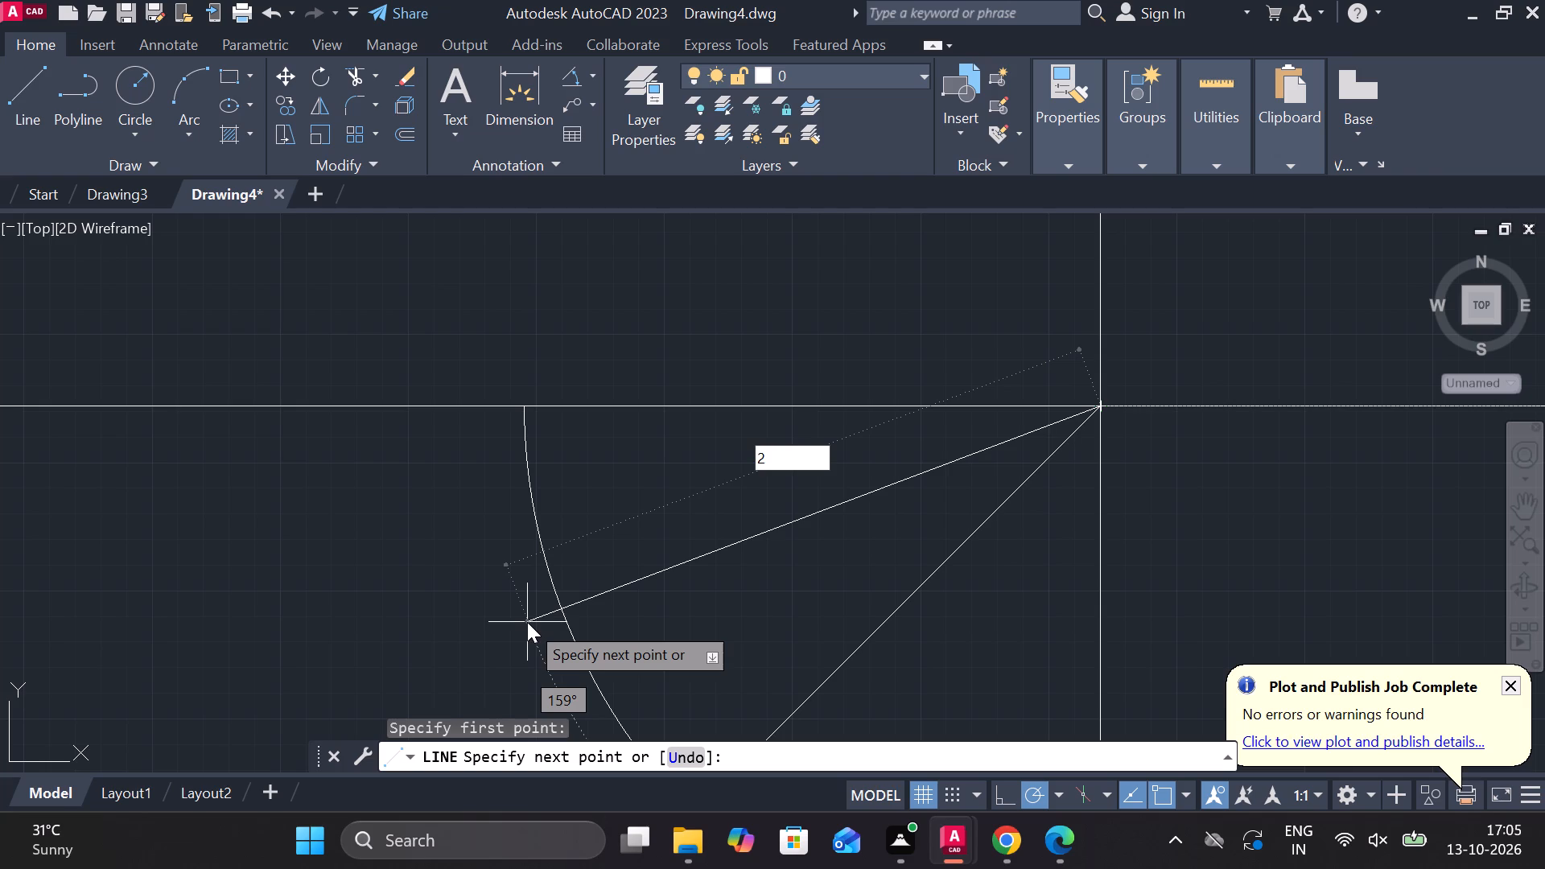
pyautogui.press('BackSpace')
pyautogui.hotkey('shift', '@')
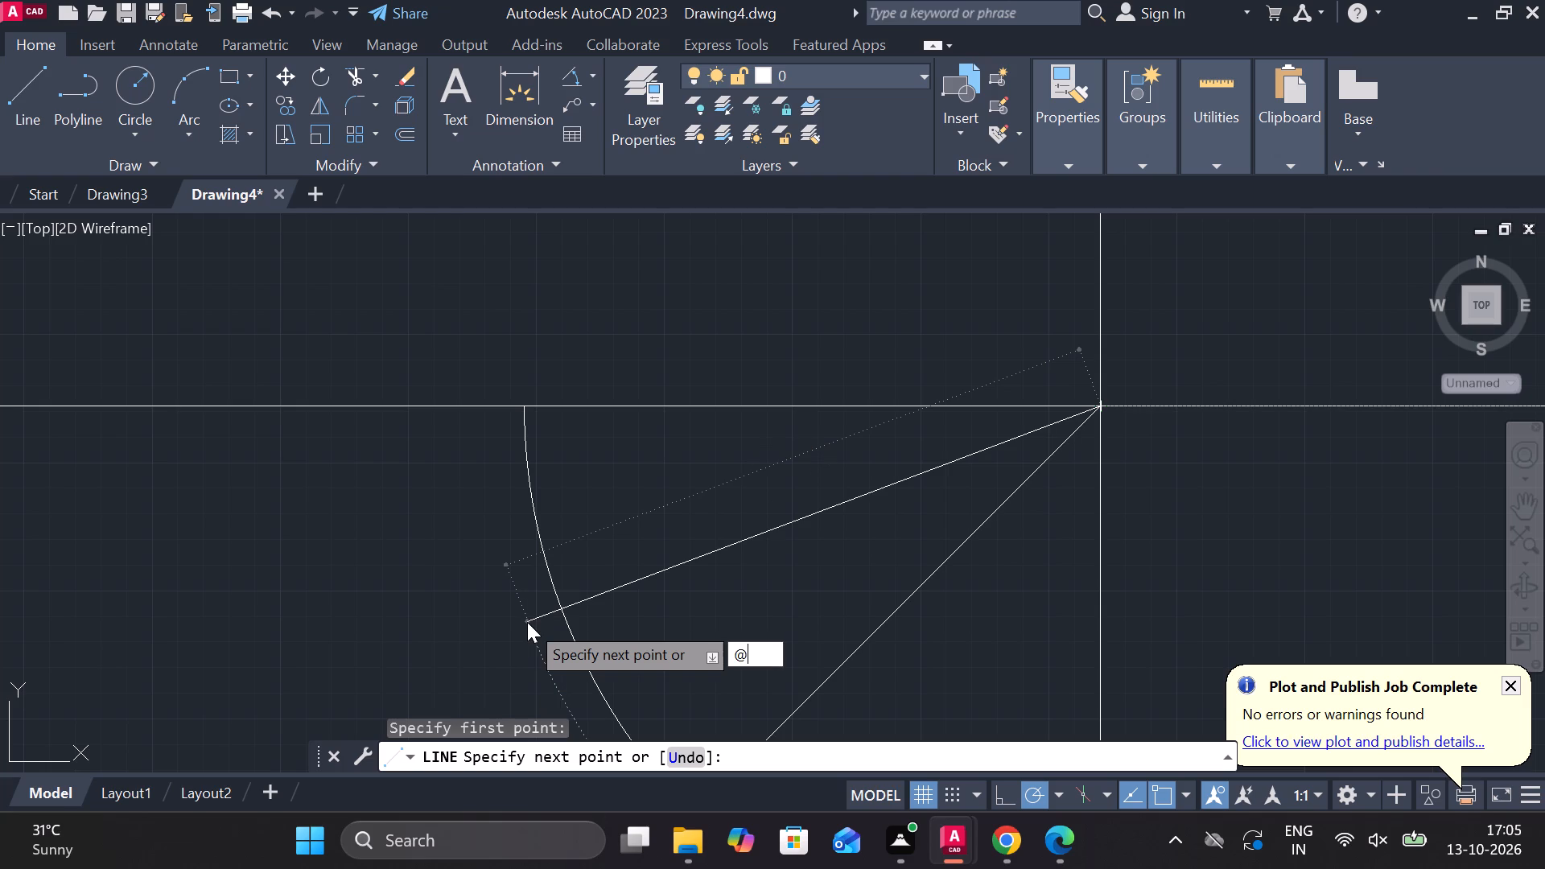
pyautogui.write('22')
pyautogui.press('5')
pyautogui.press(',')
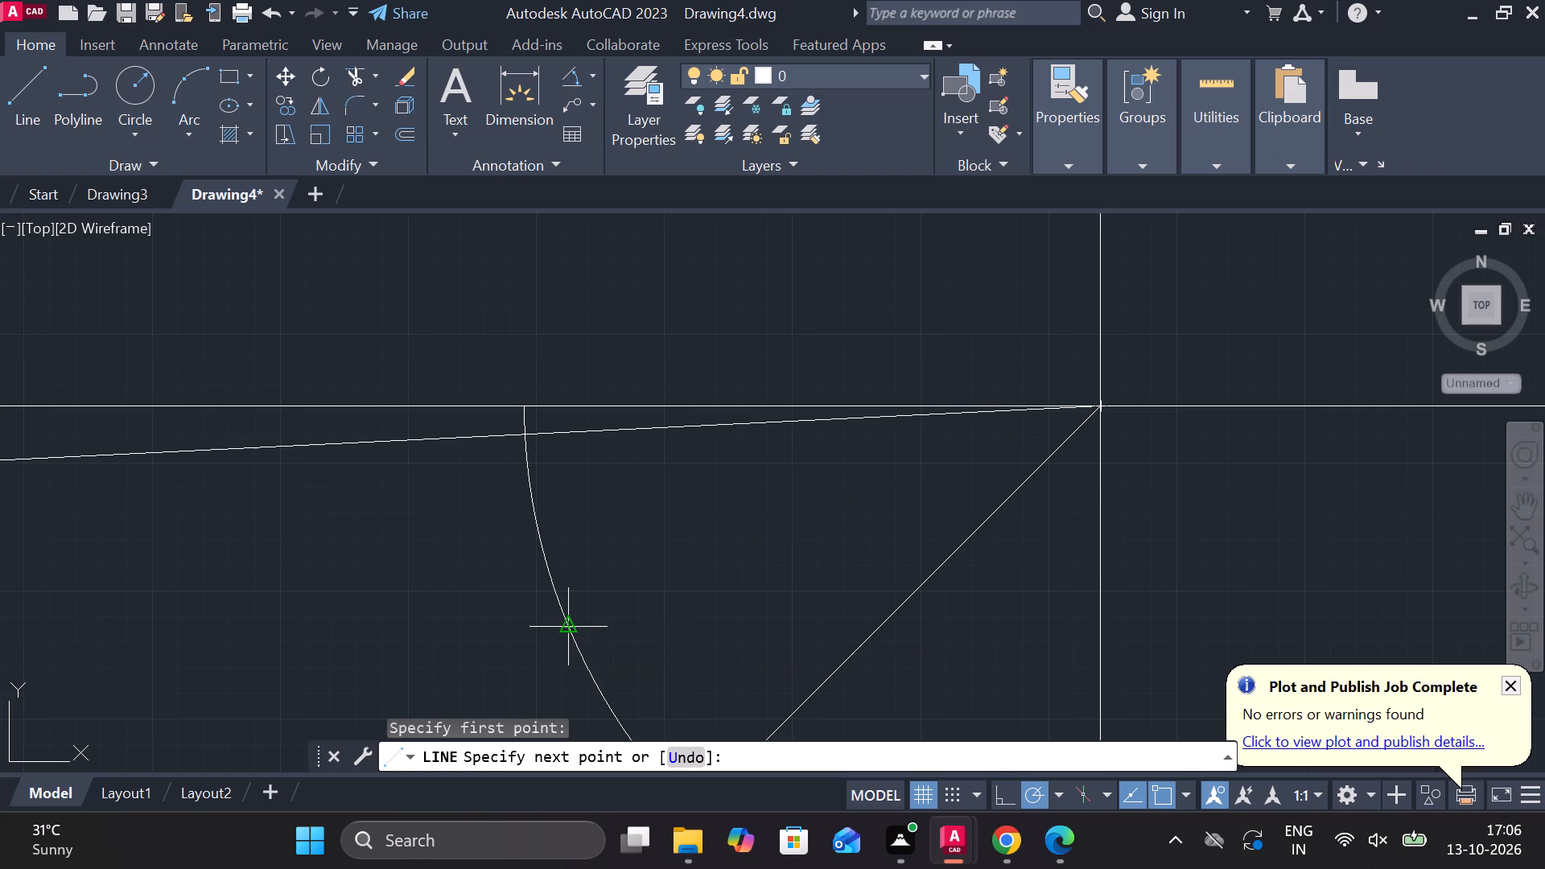
pyautogui.click(569, 630)
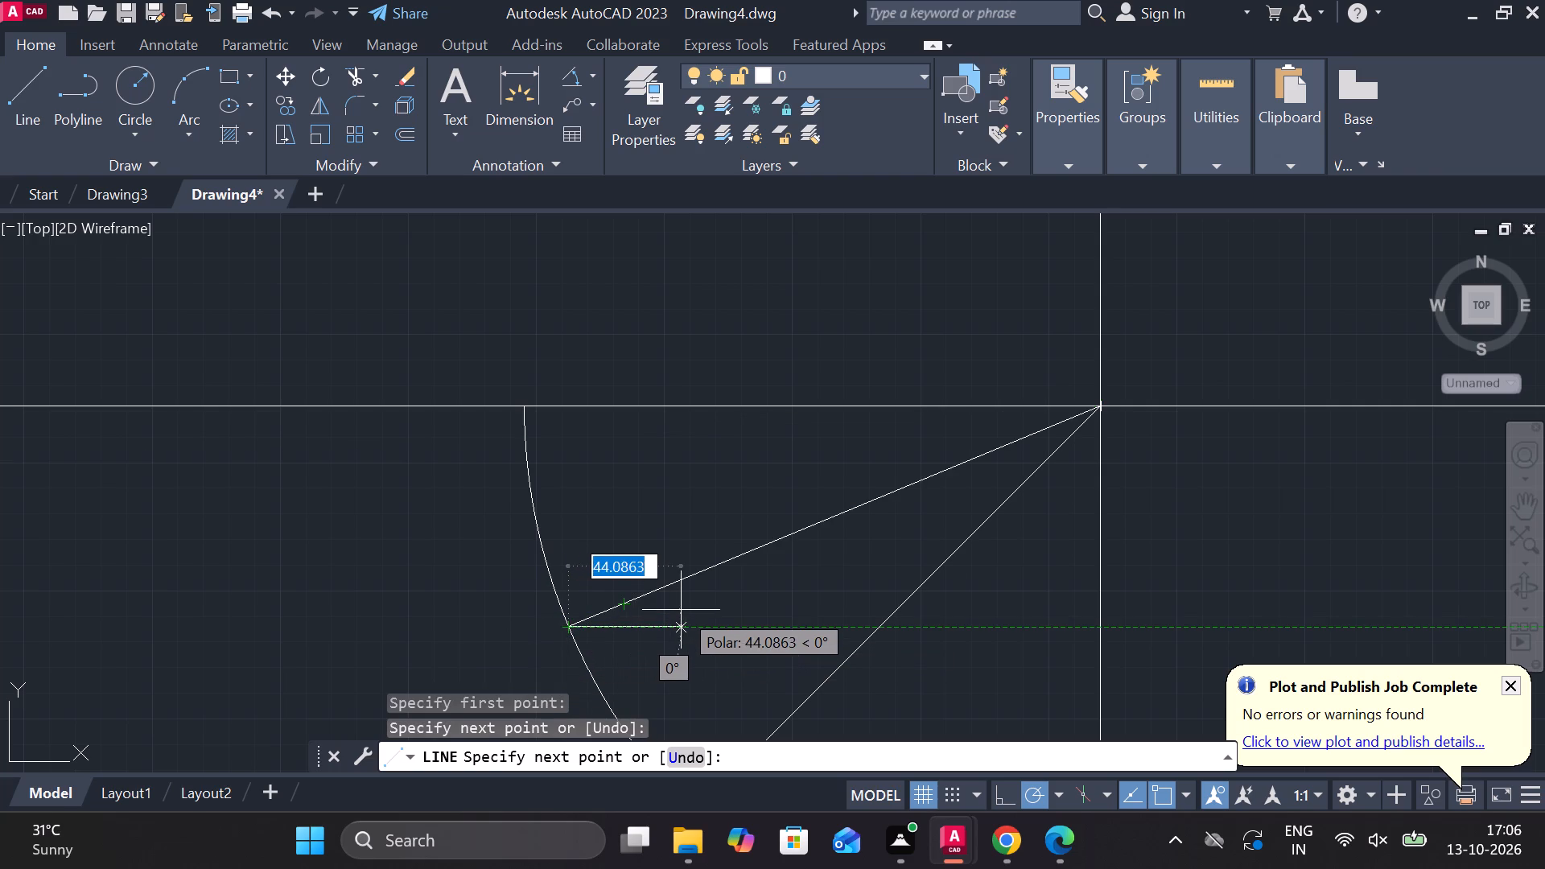
pyautogui.press('Escape')
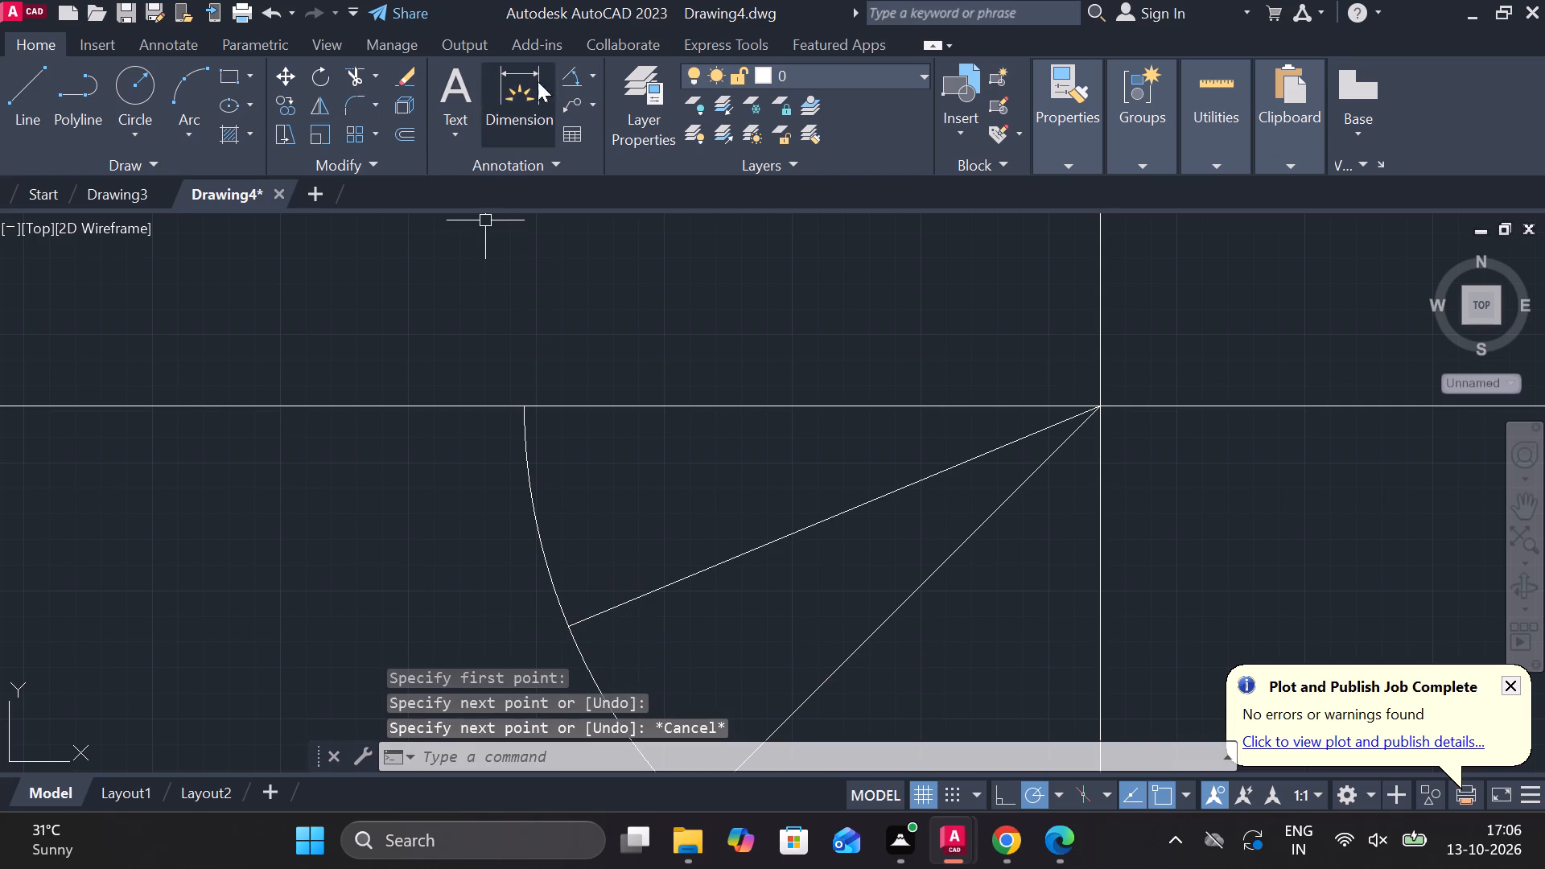
# Check the angle between the horizontal centre line and the intermediate line with an angular dimension, without placing it.
pyautogui.click(562, 79)
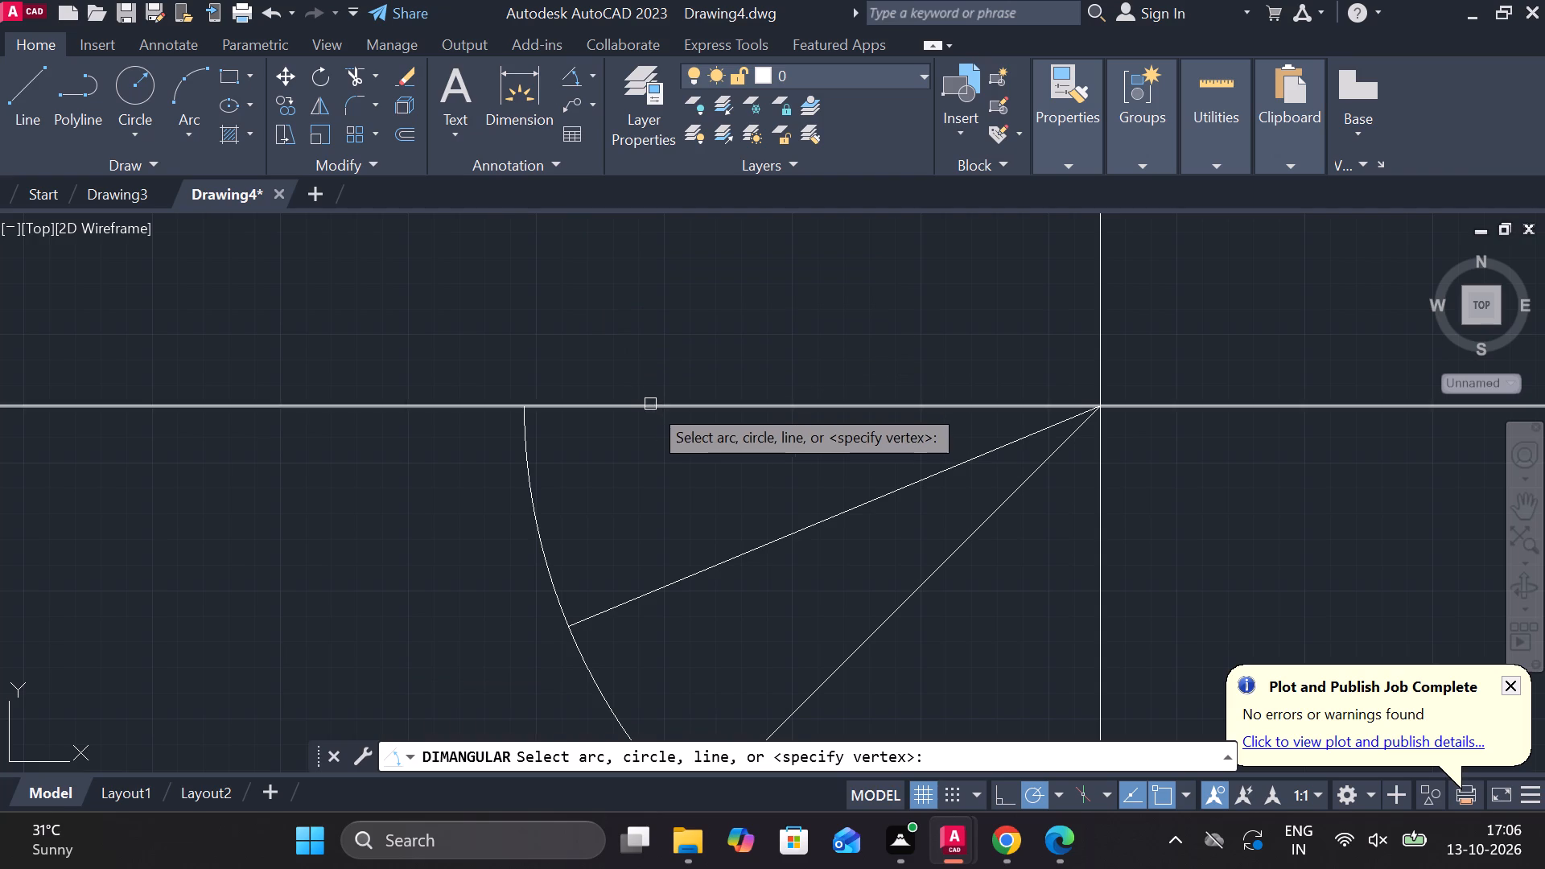
pyautogui.click(653, 407)
pyautogui.click(723, 554)
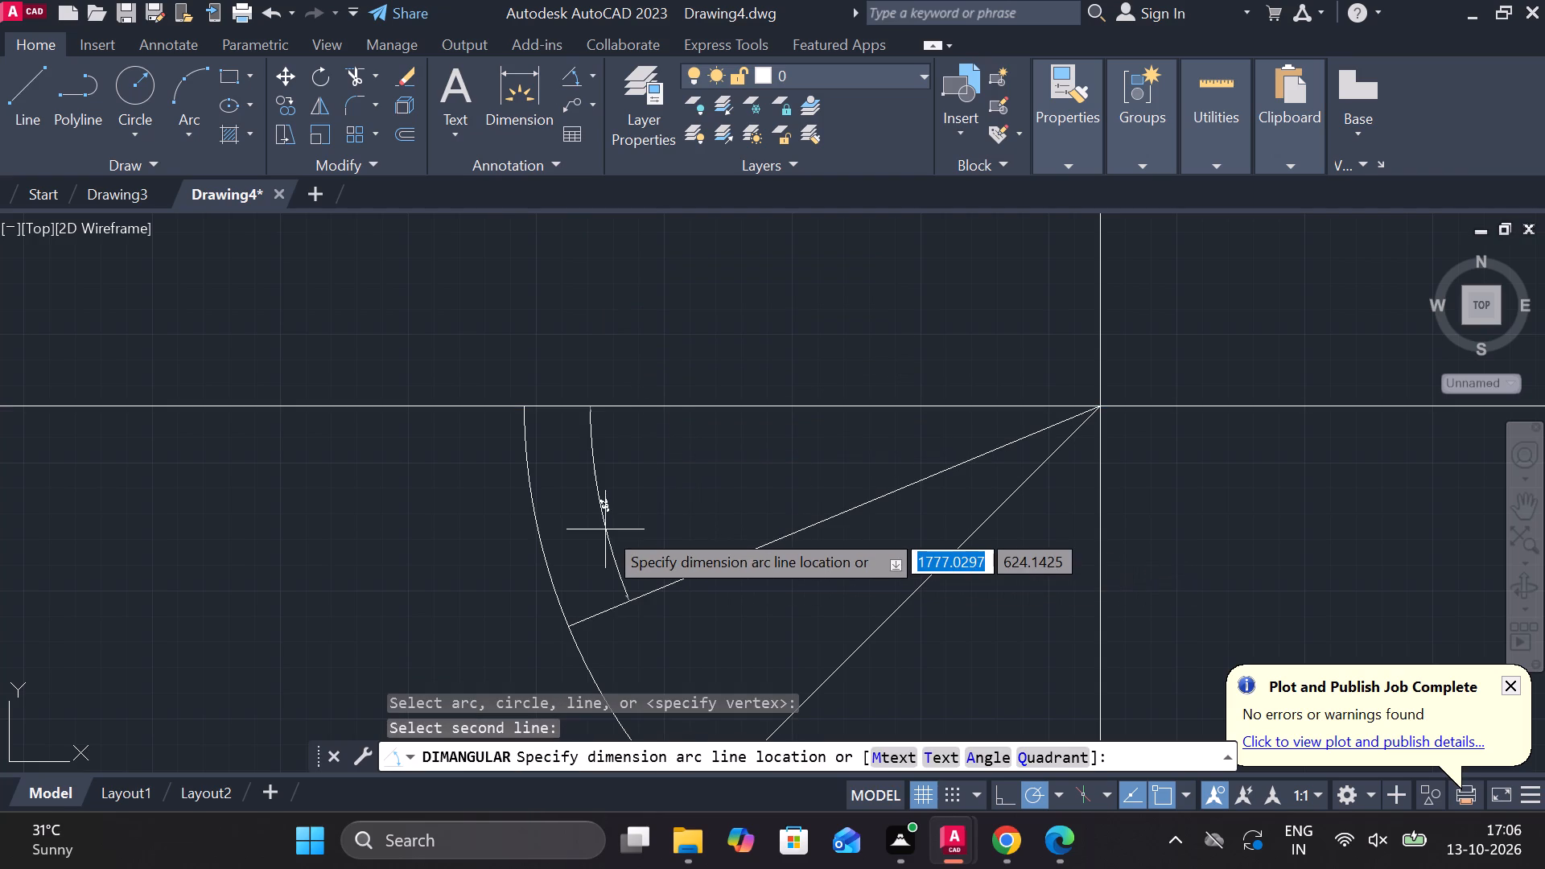
pyautogui.scroll(4, 605, 525)
pyautogui.scroll(-6, 605, 523)
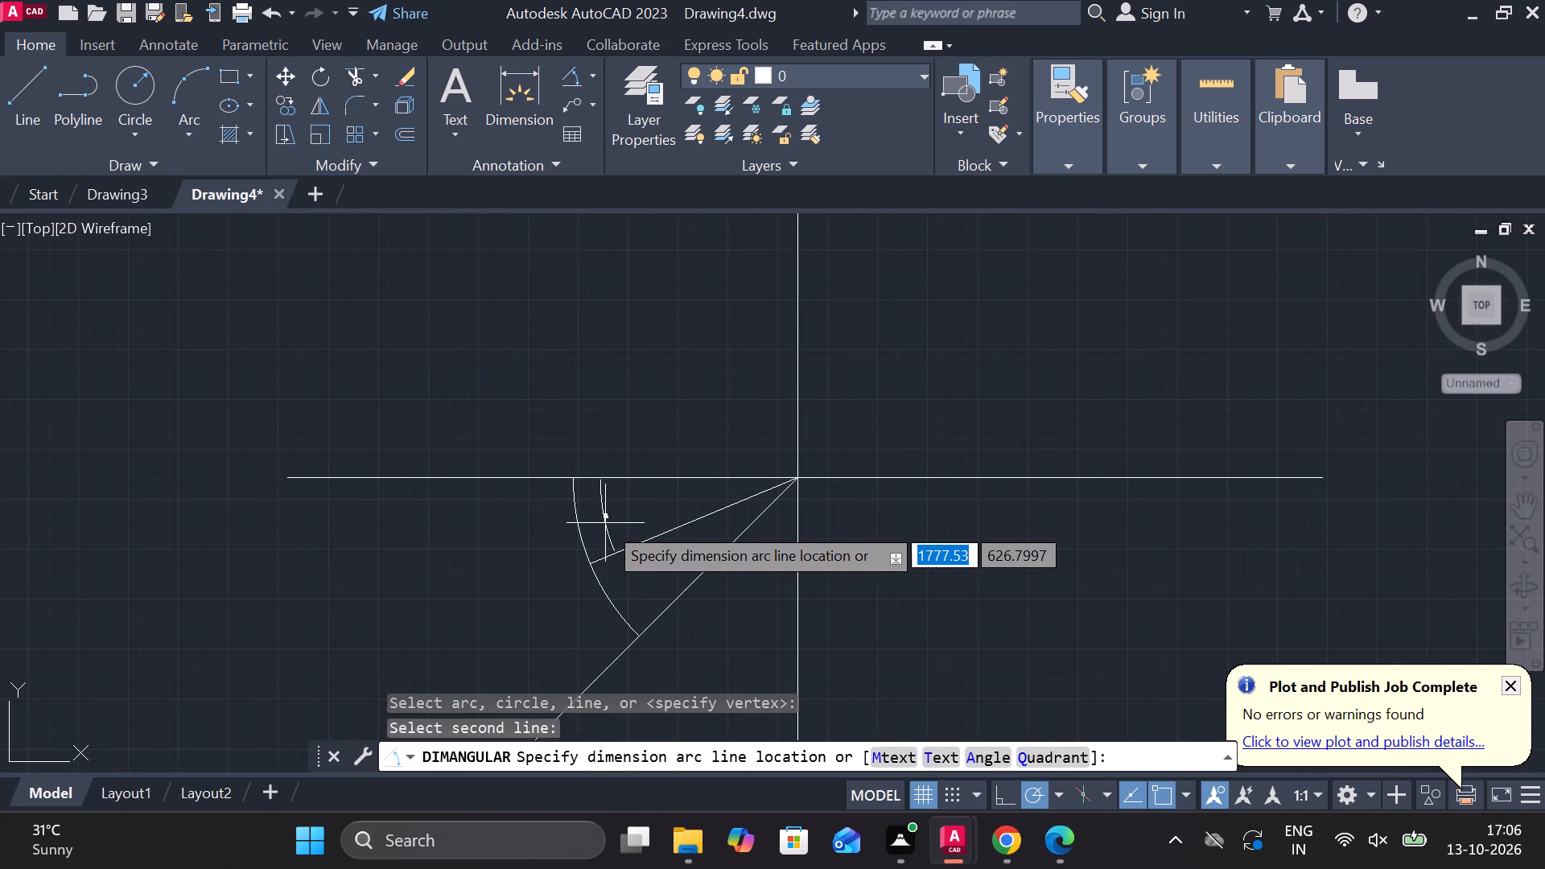
pyautogui.scroll(3, 605, 523)
pyautogui.scroll(-3, 605, 523)
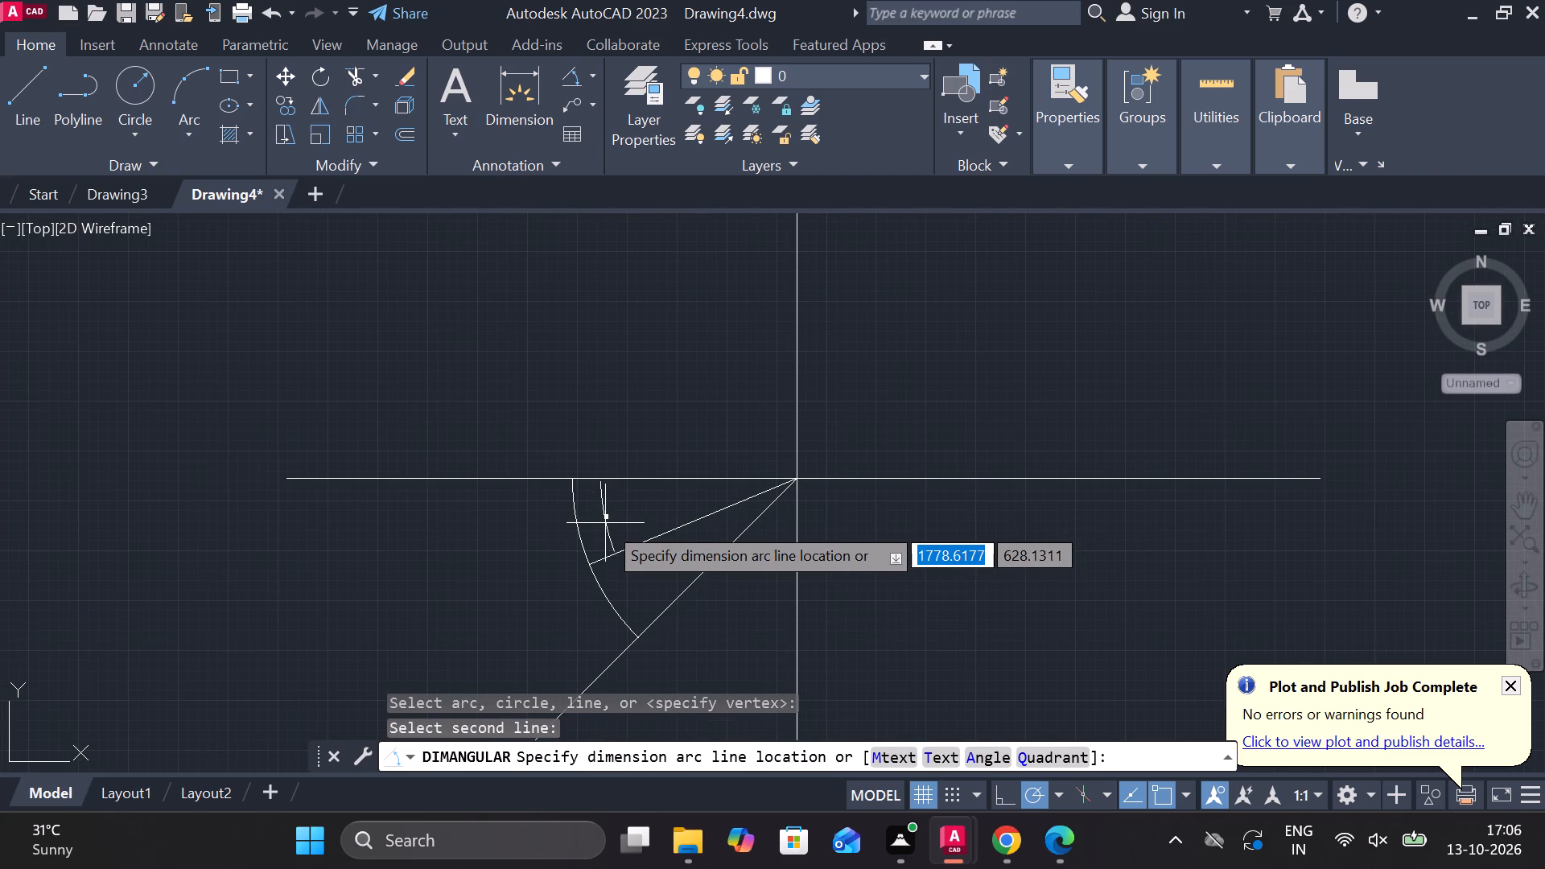
pyautogui.press('Escape')
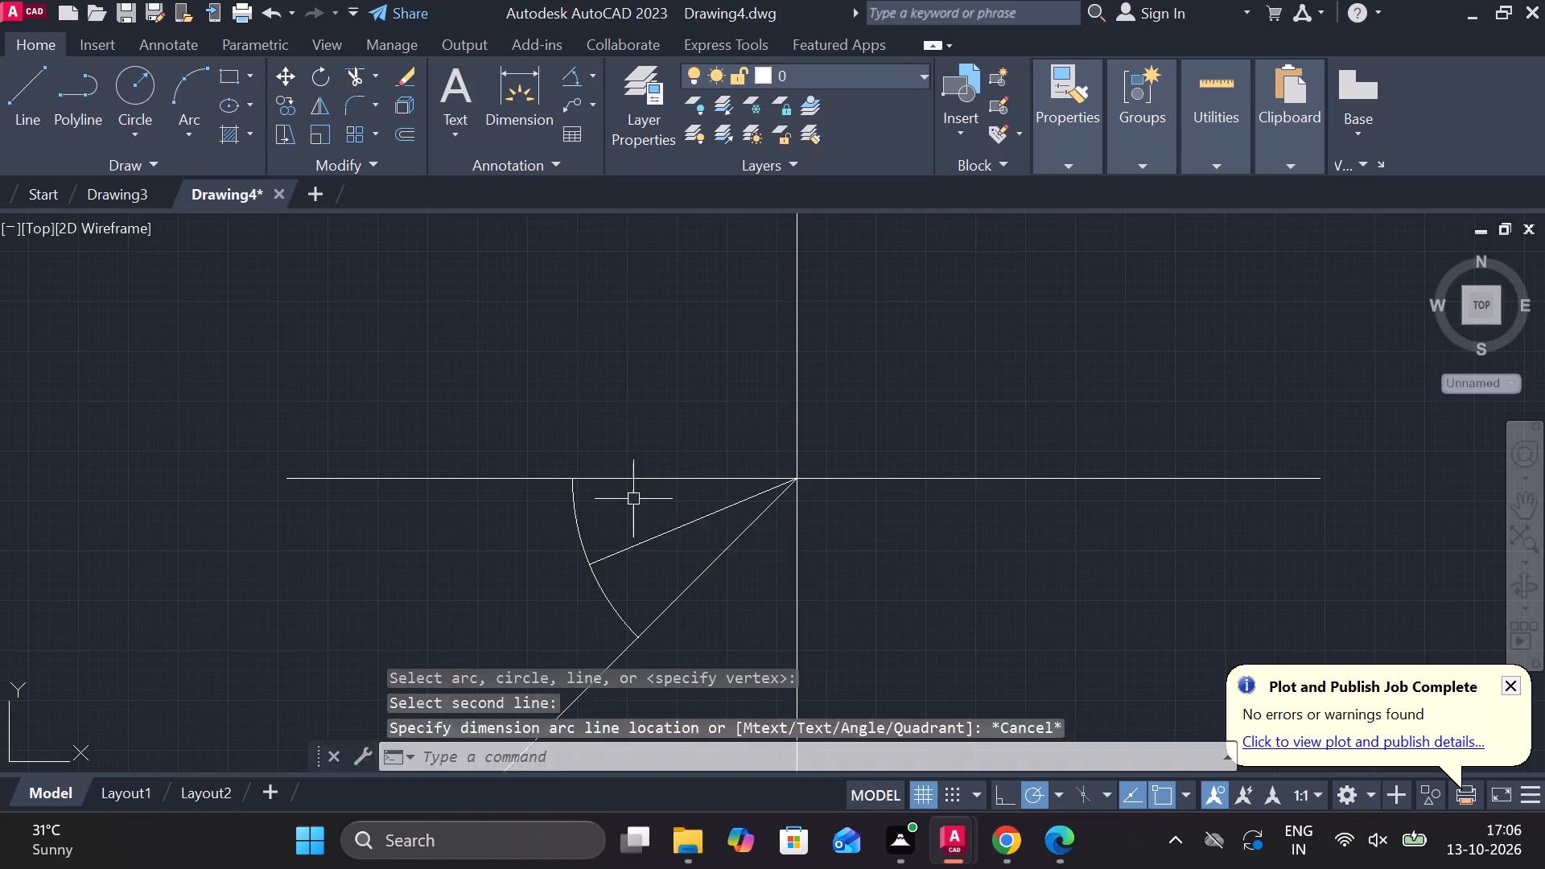
# Copy the arc from its midpoint along the intermediate line, 68.5 towards the centre-line intersection and 68.5 outward.
pyautogui.scroll(-2, 360, 360)
pyautogui.scroll(3, 366, 360)
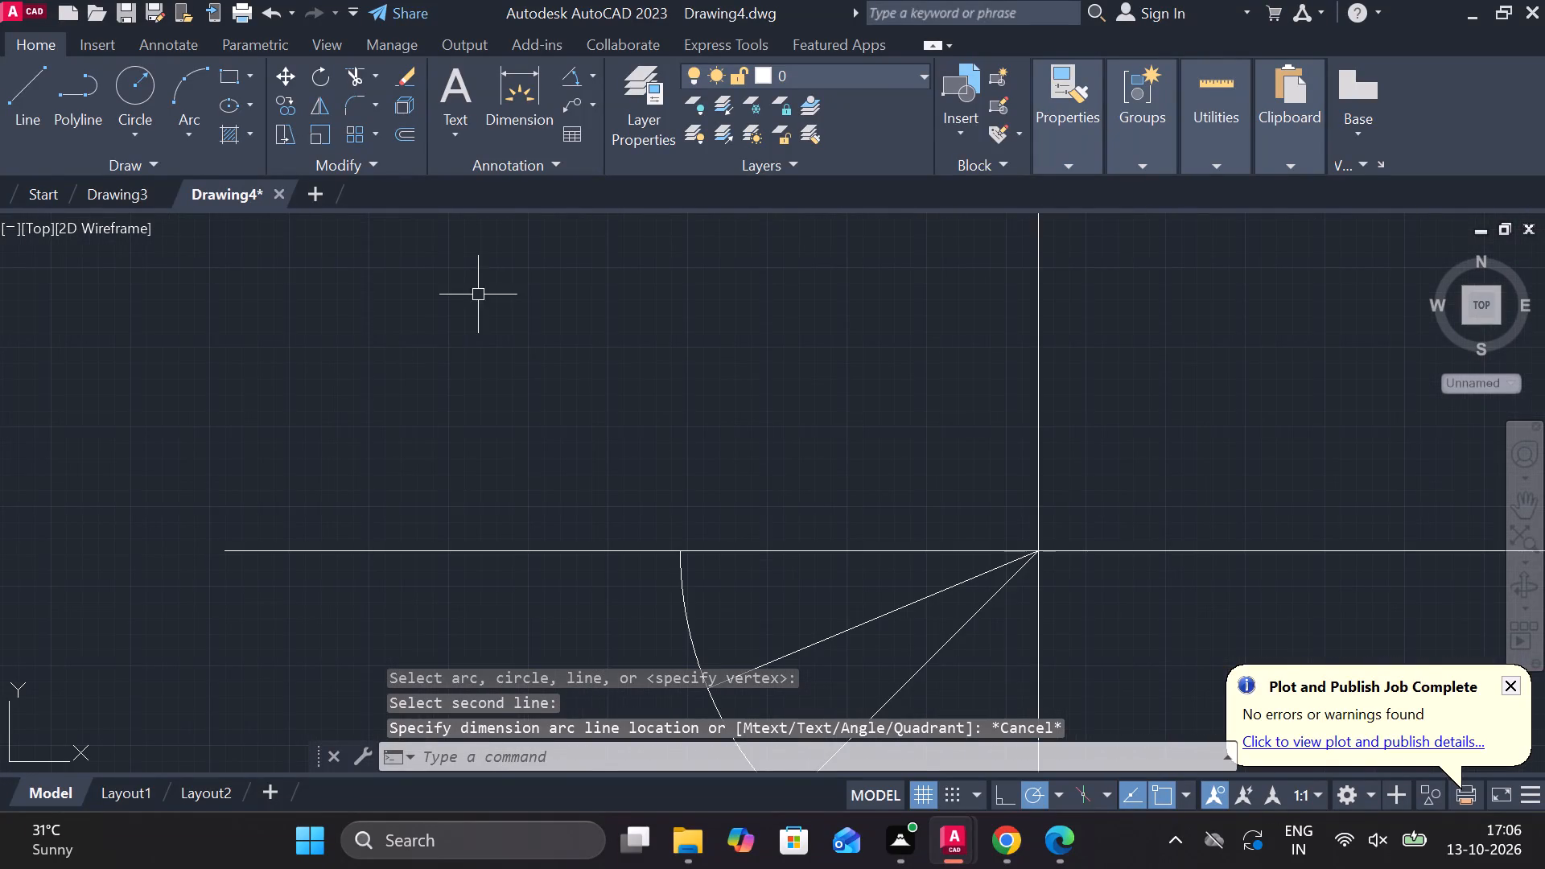
pyautogui.scroll(-2, 587, 486)
pyautogui.click(629, 543)
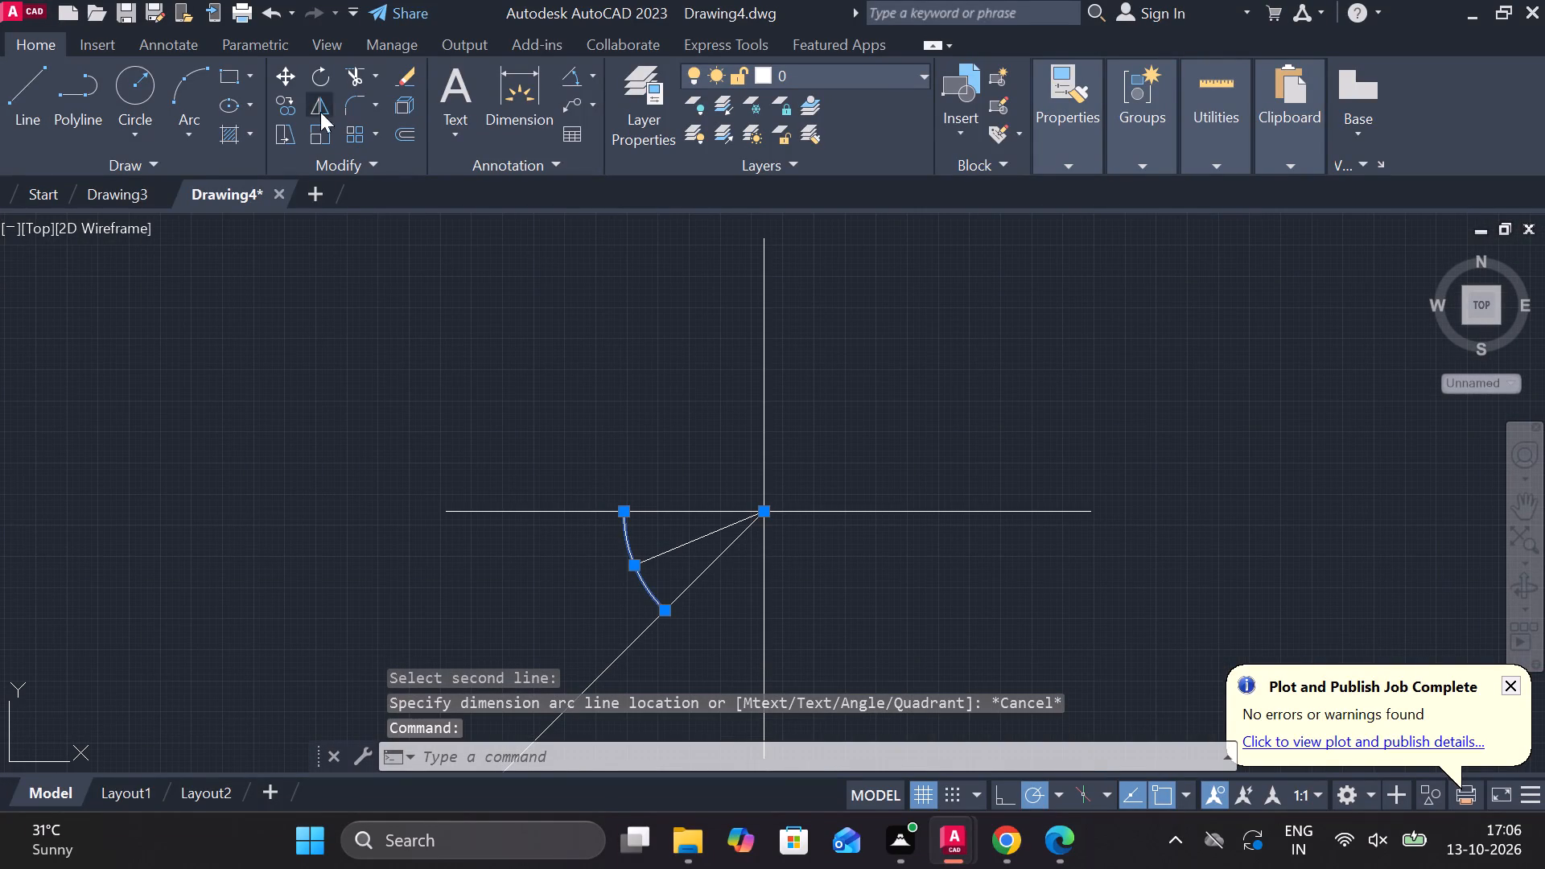
pyautogui.click(285, 110)
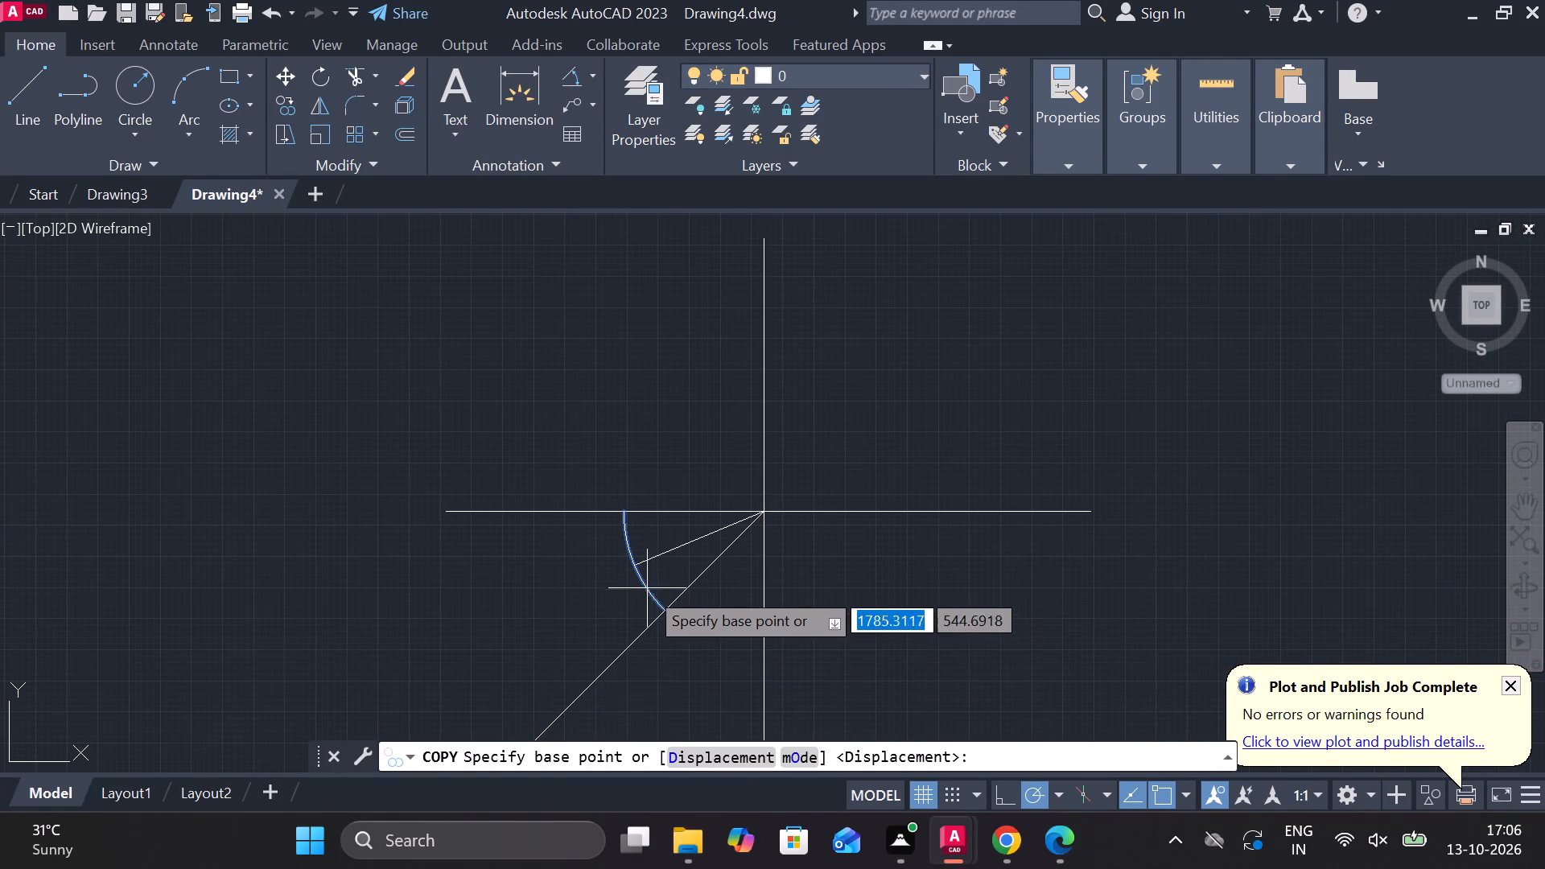
pyautogui.click(629, 568)
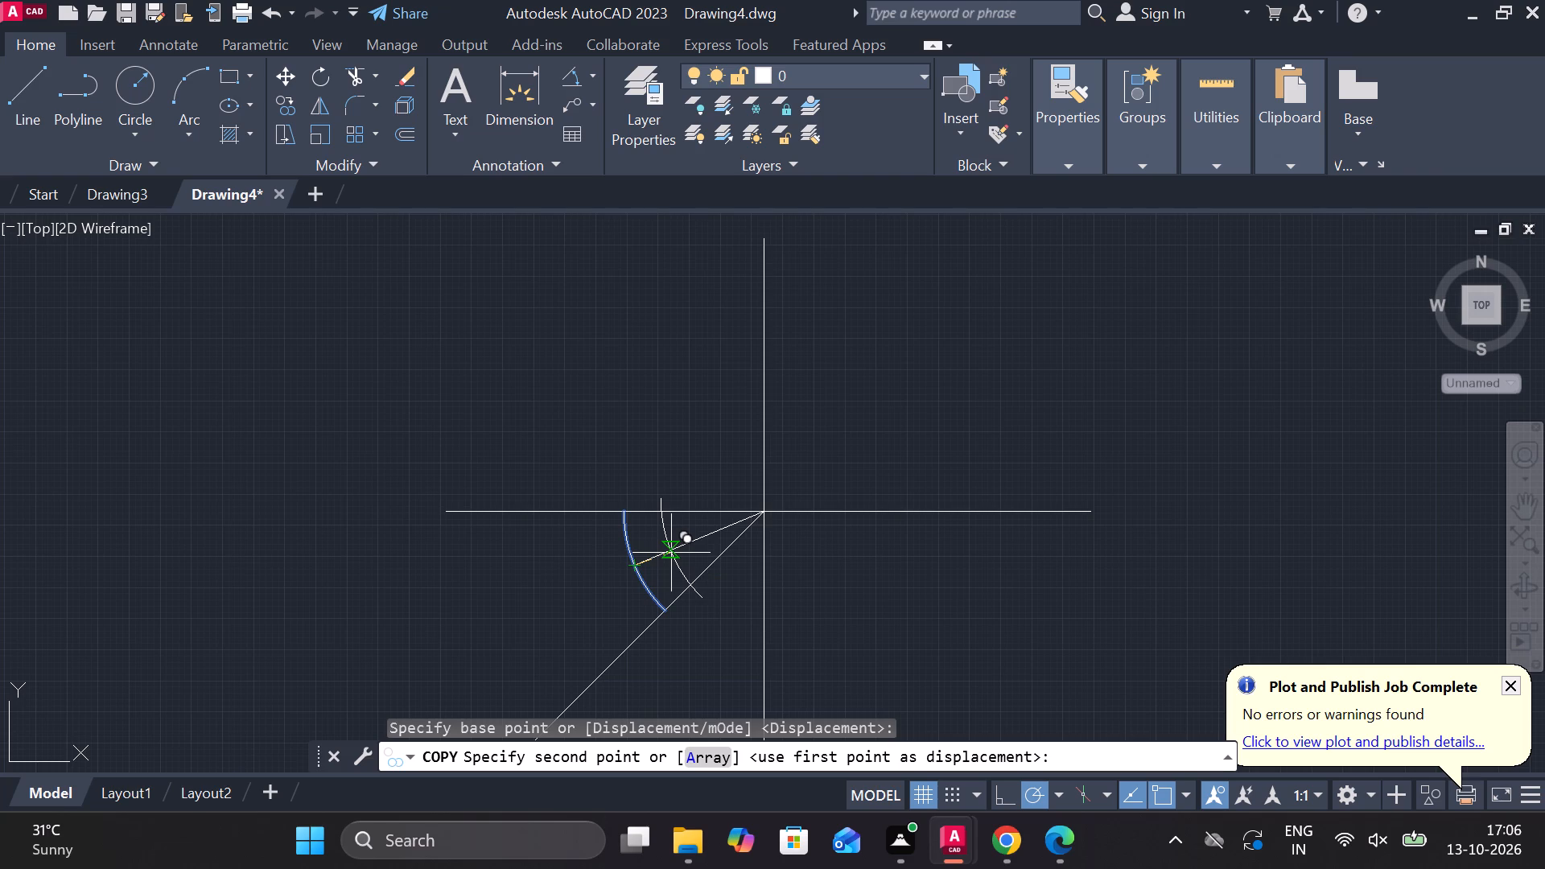
pyautogui.write('68')
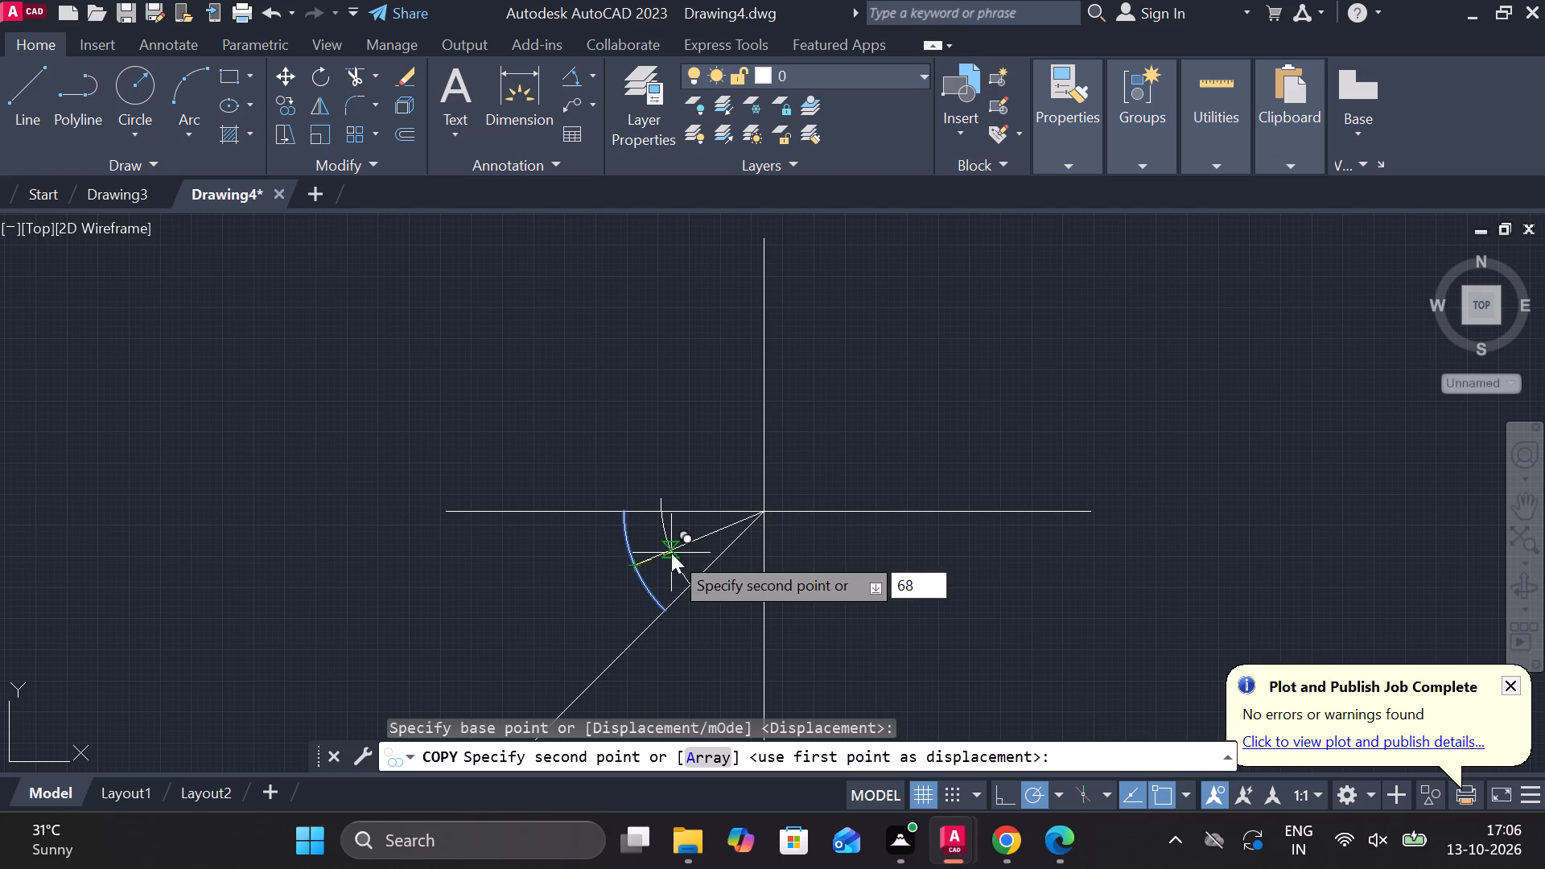
pyautogui.press('.')
pyautogui.press('5')
pyautogui.press('Return')
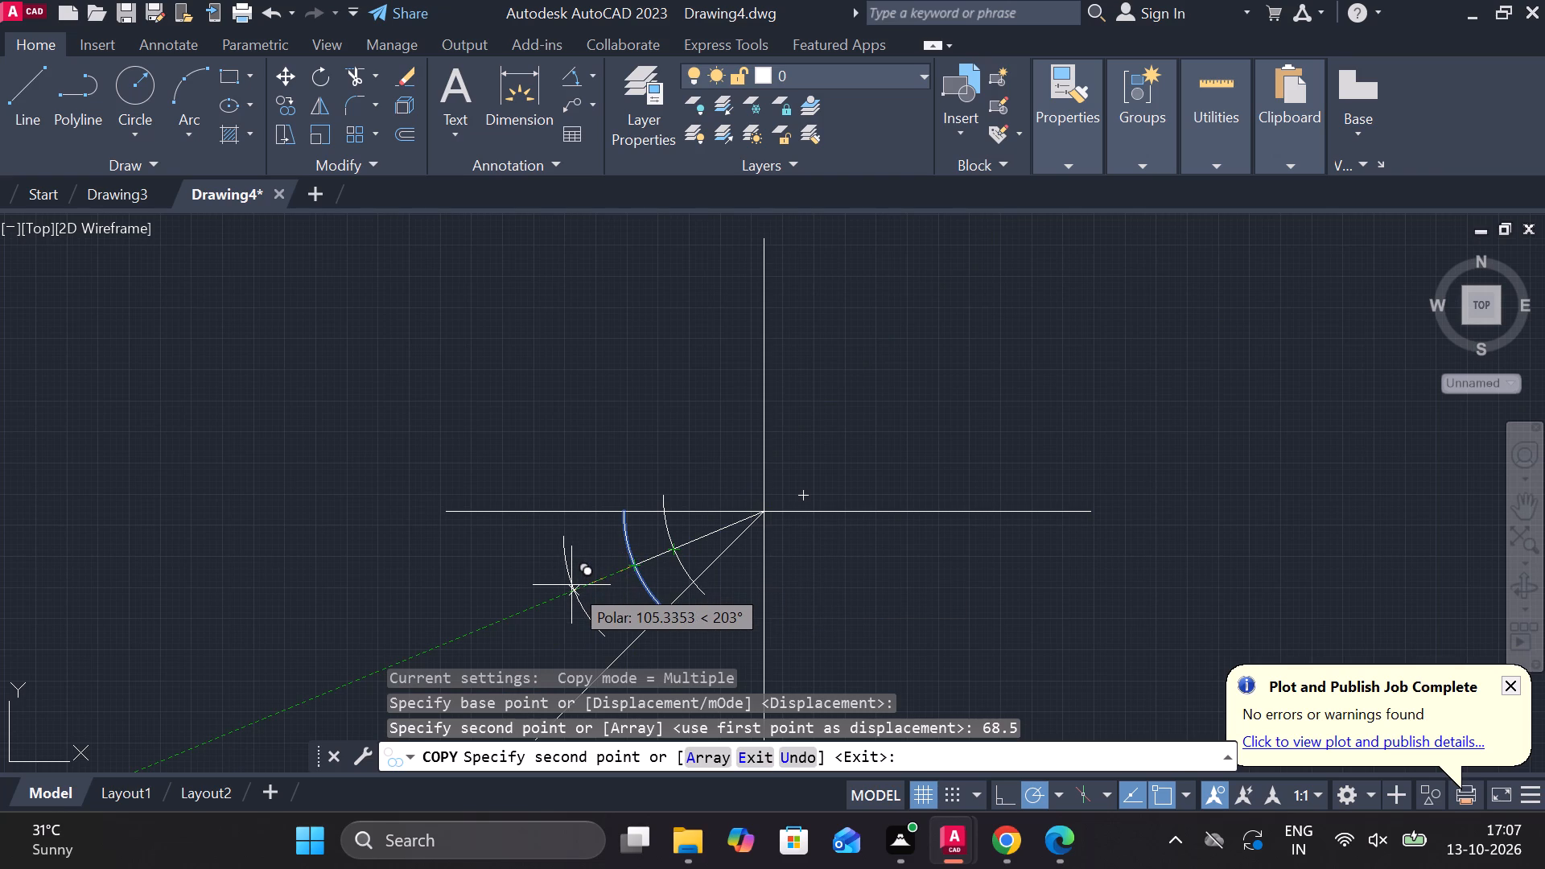
pyautogui.write('68')
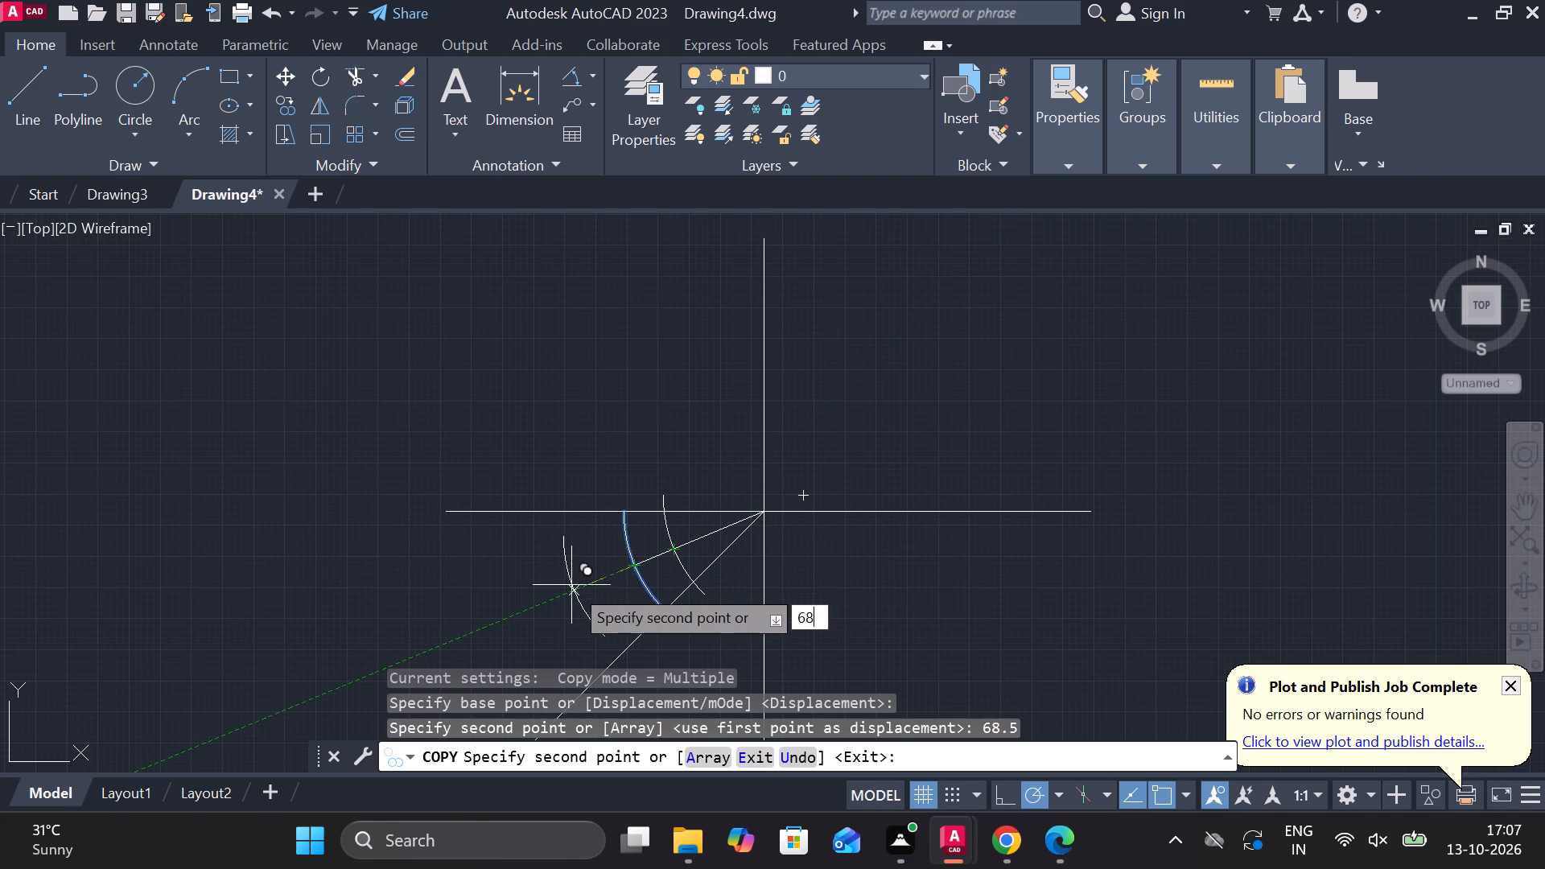
pyautogui.press('.')
pyautogui.press('5')
pyautogui.press('Return')
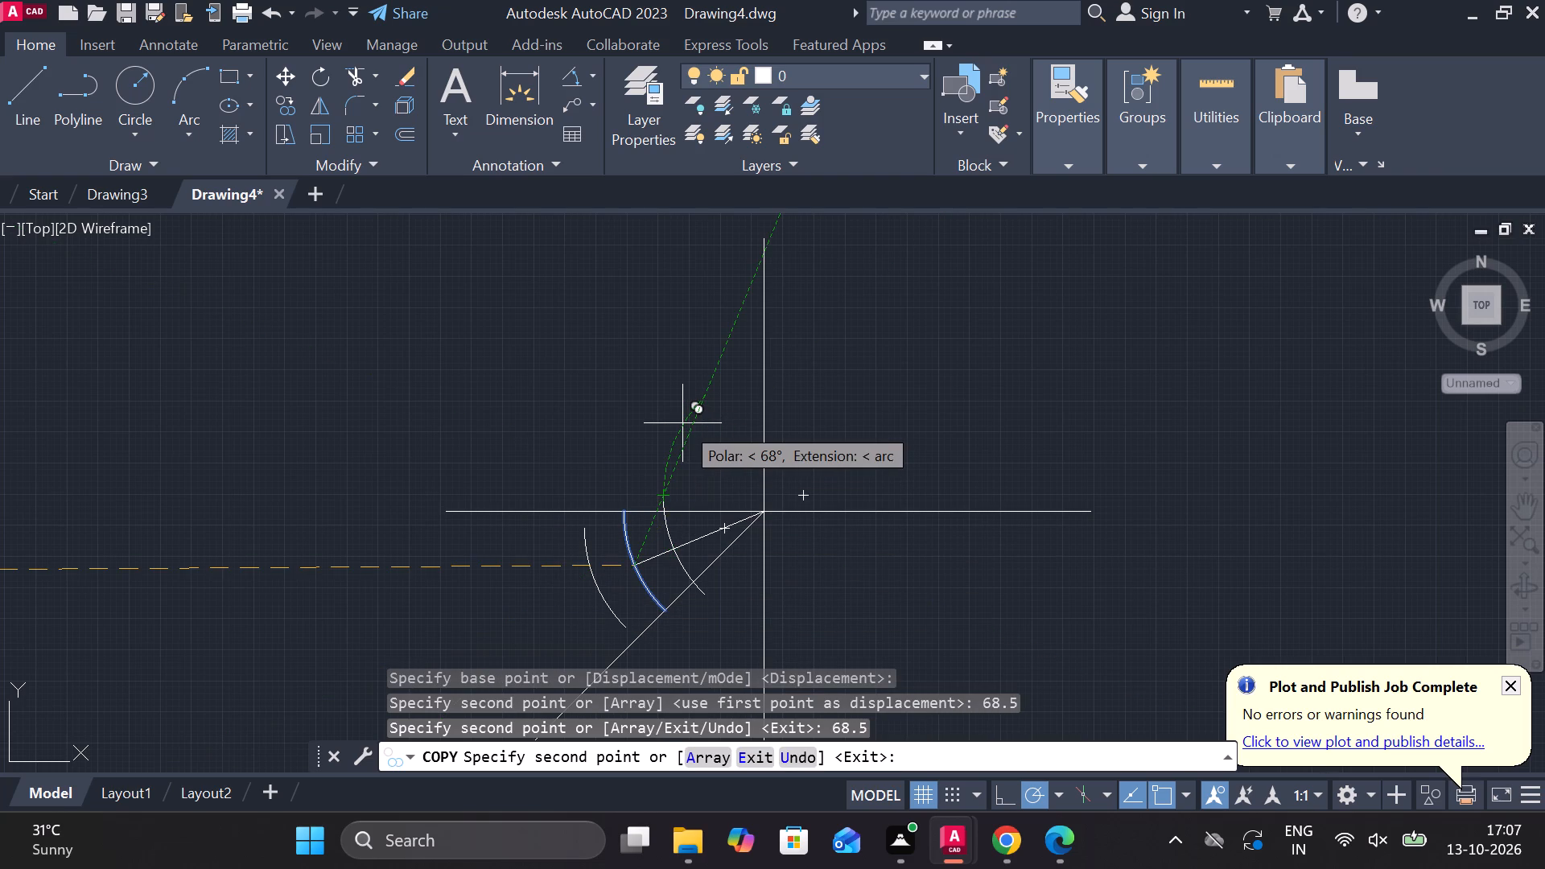
pyautogui.press('Escape')
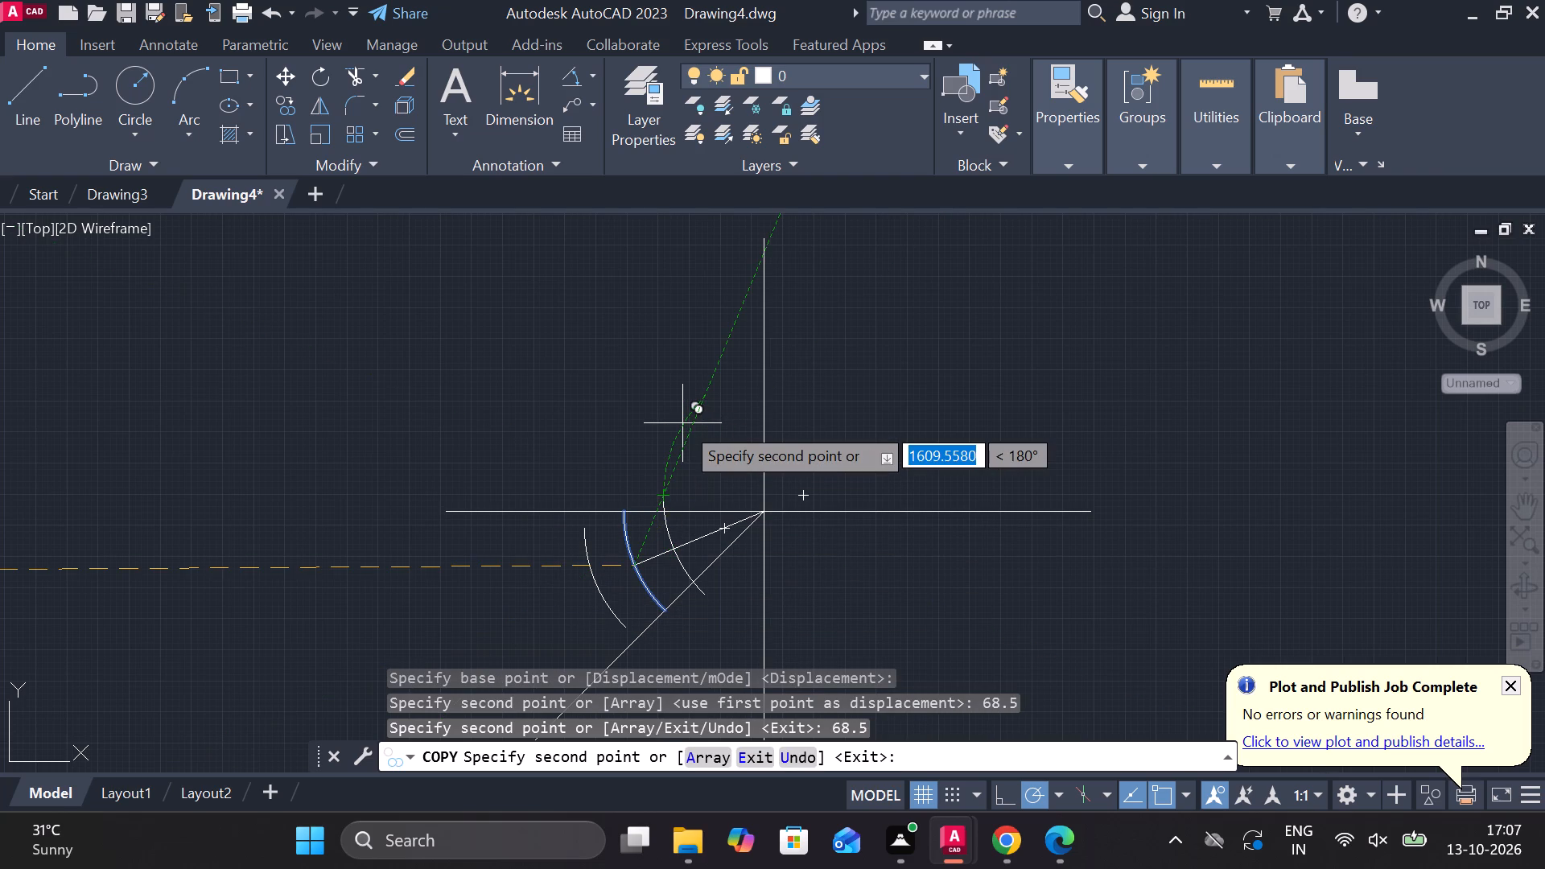
# Extend both ends of the outer arc copy to the horizontal centre line and the angled line.
pyautogui.write('ex')
pyautogui.press('Return')
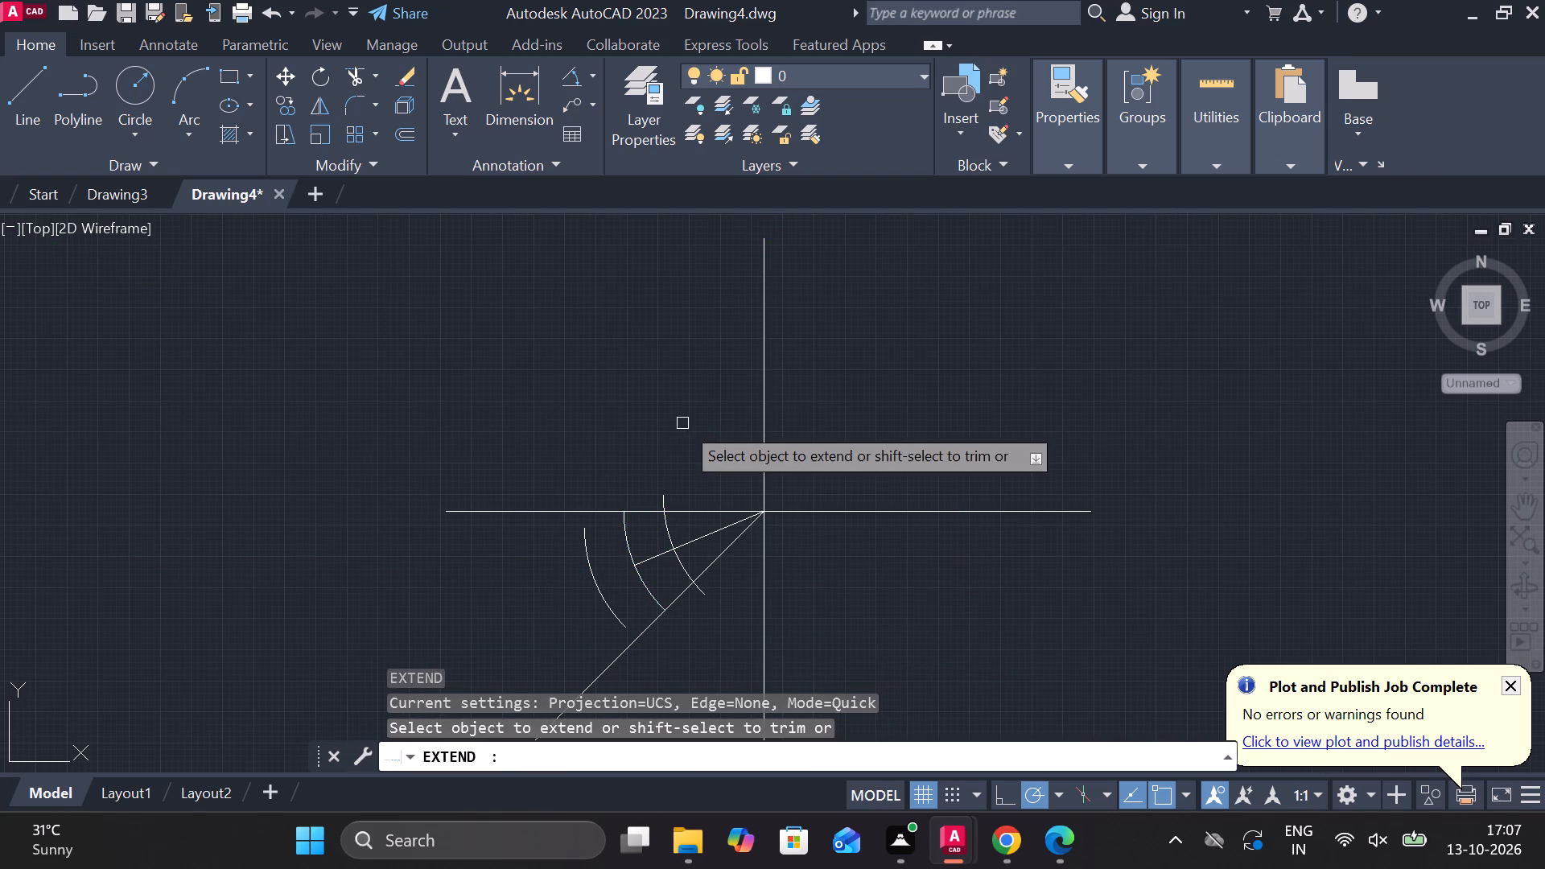
pyautogui.click(585, 560)
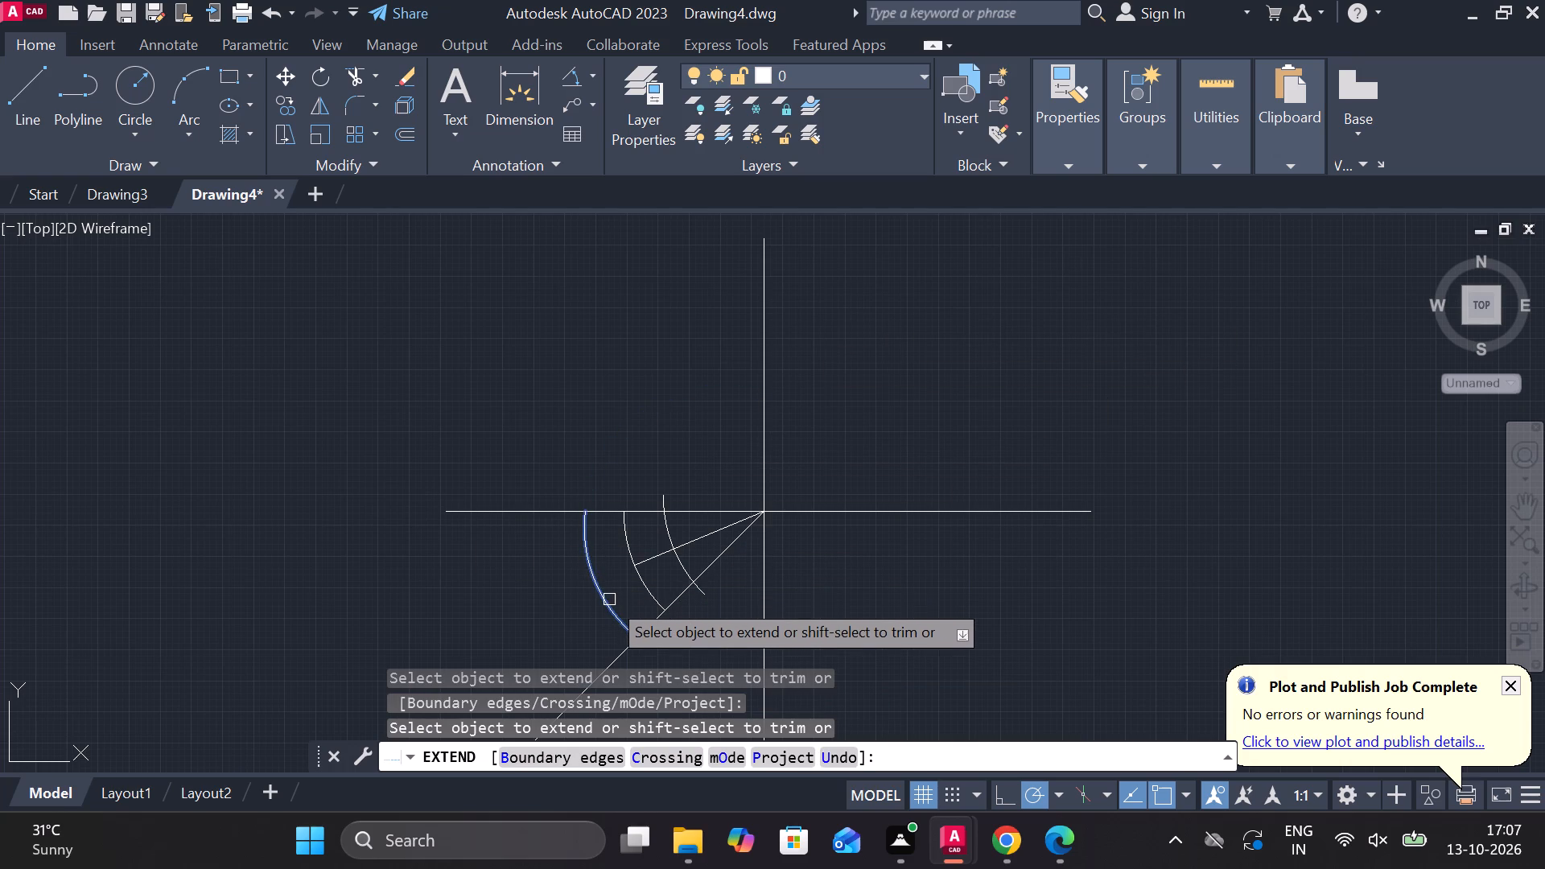
pyautogui.click(609, 599)
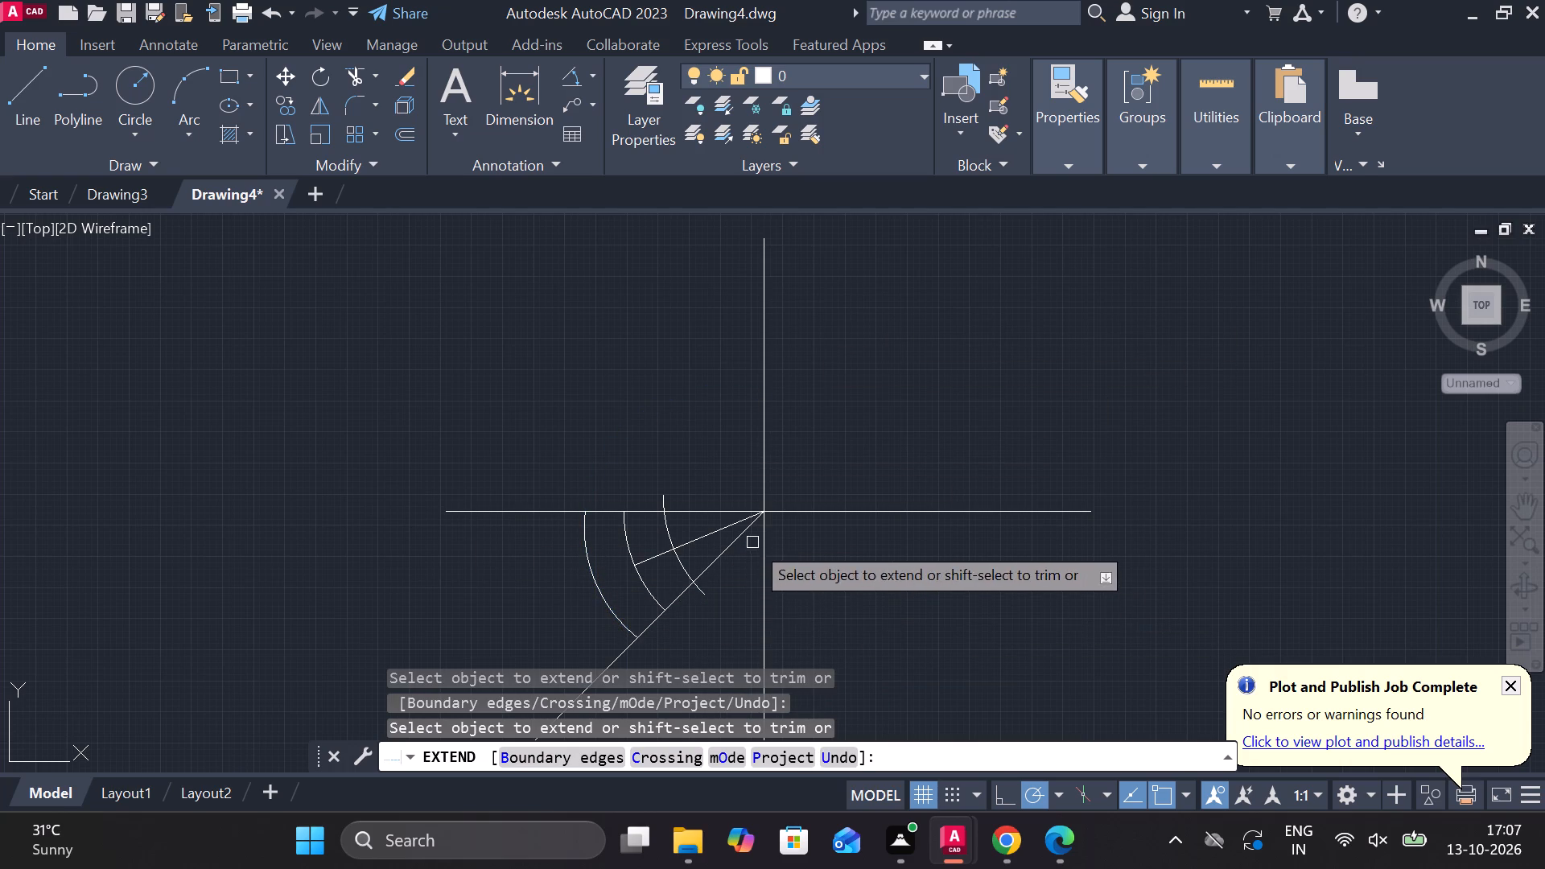
pyautogui.scroll(-1, 742, 526)
pyautogui.scroll(4, 713, 674)
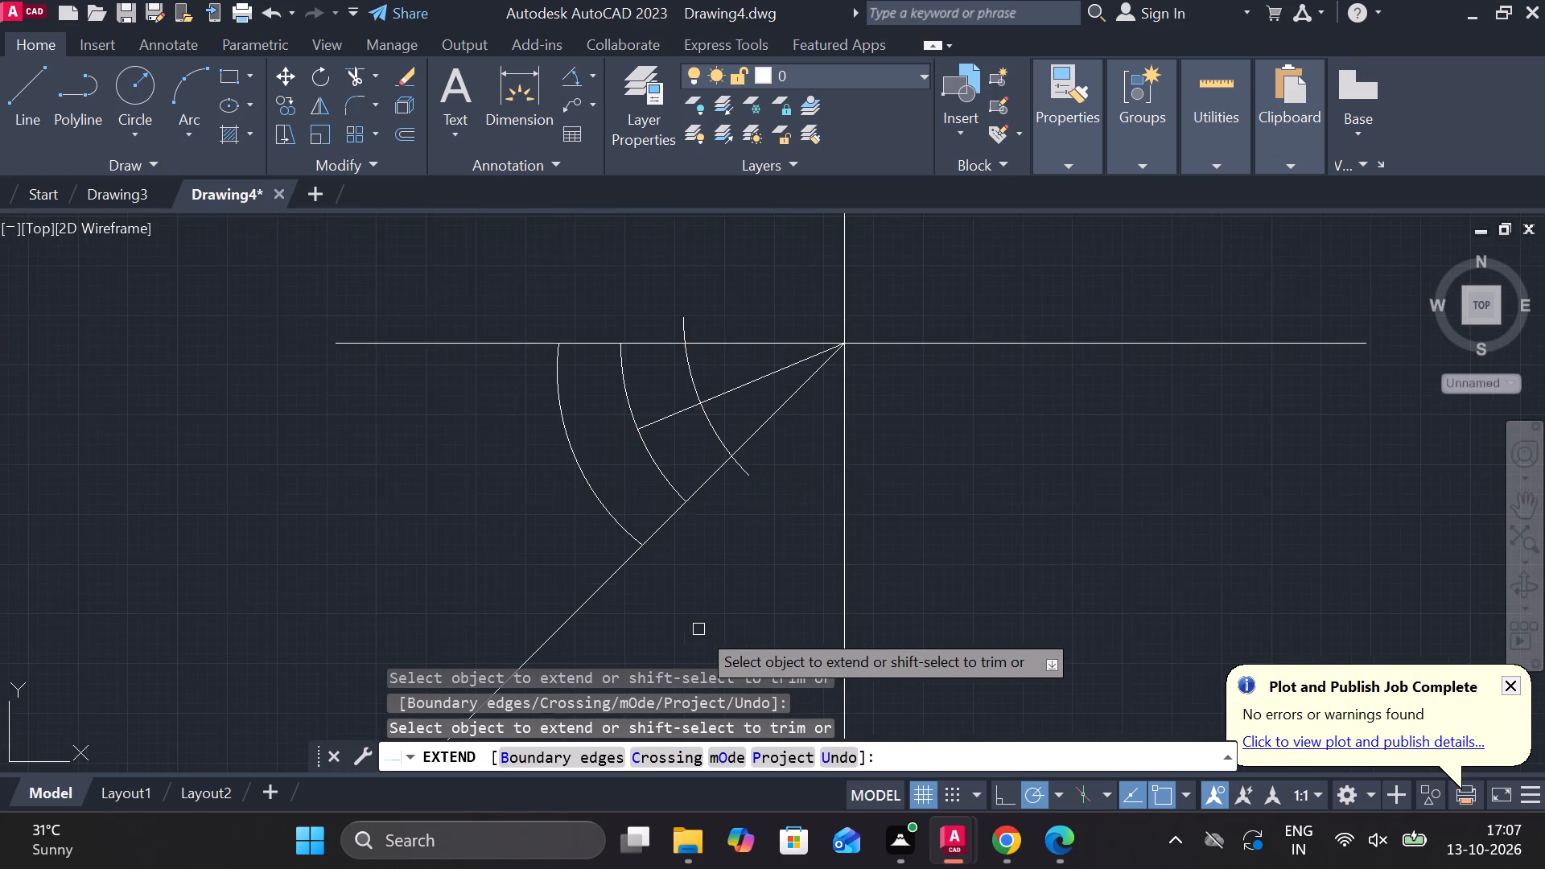
pyautogui.scroll(1, 698, 629)
pyautogui.scroll(-2, 698, 629)
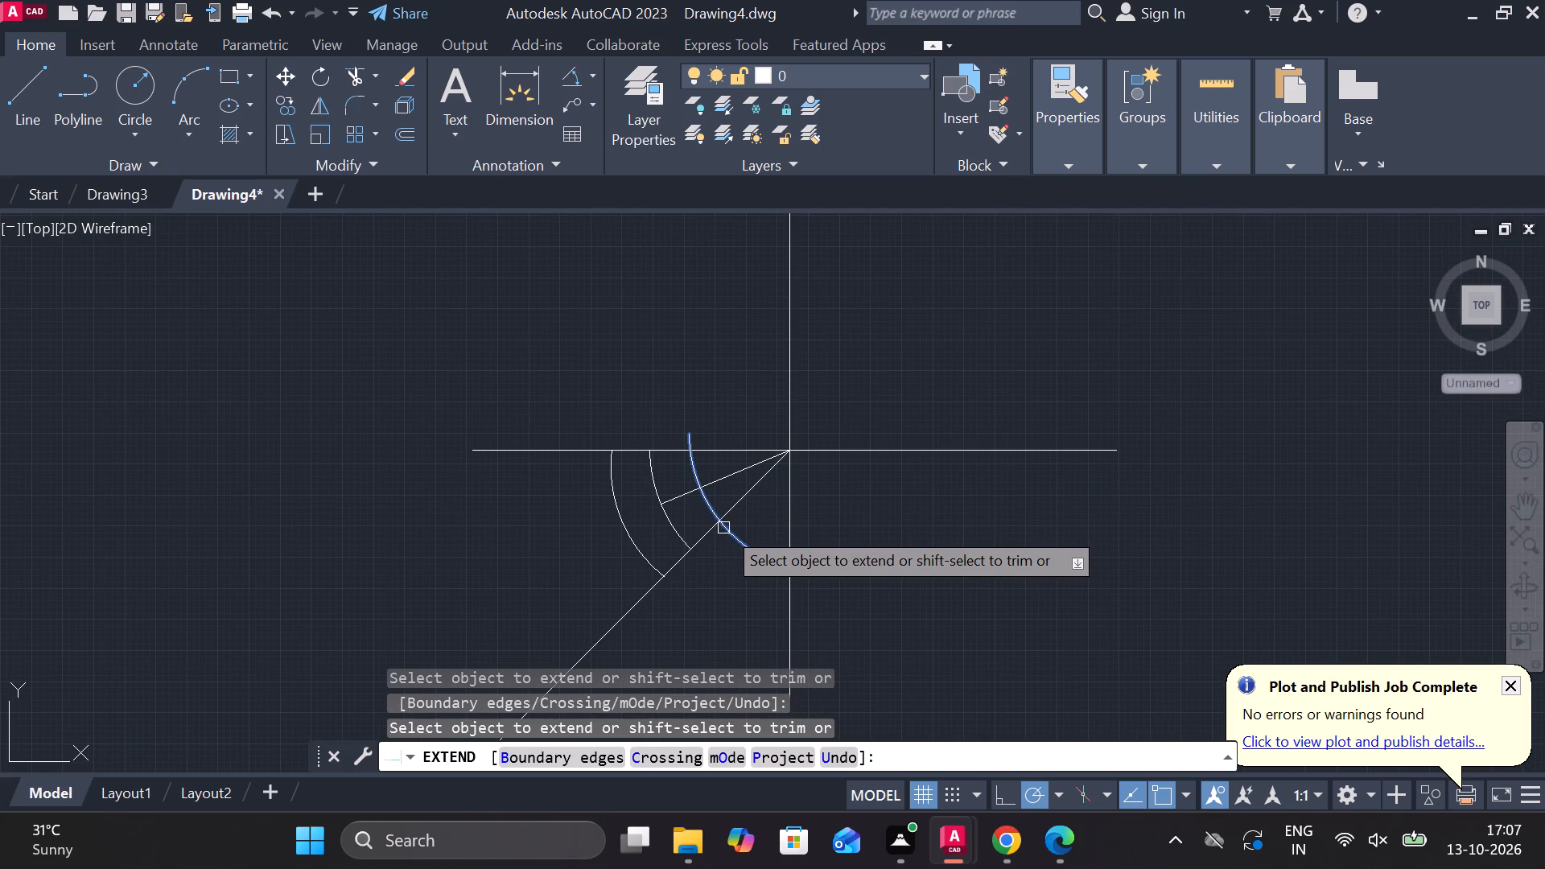
pyautogui.press('Escape')
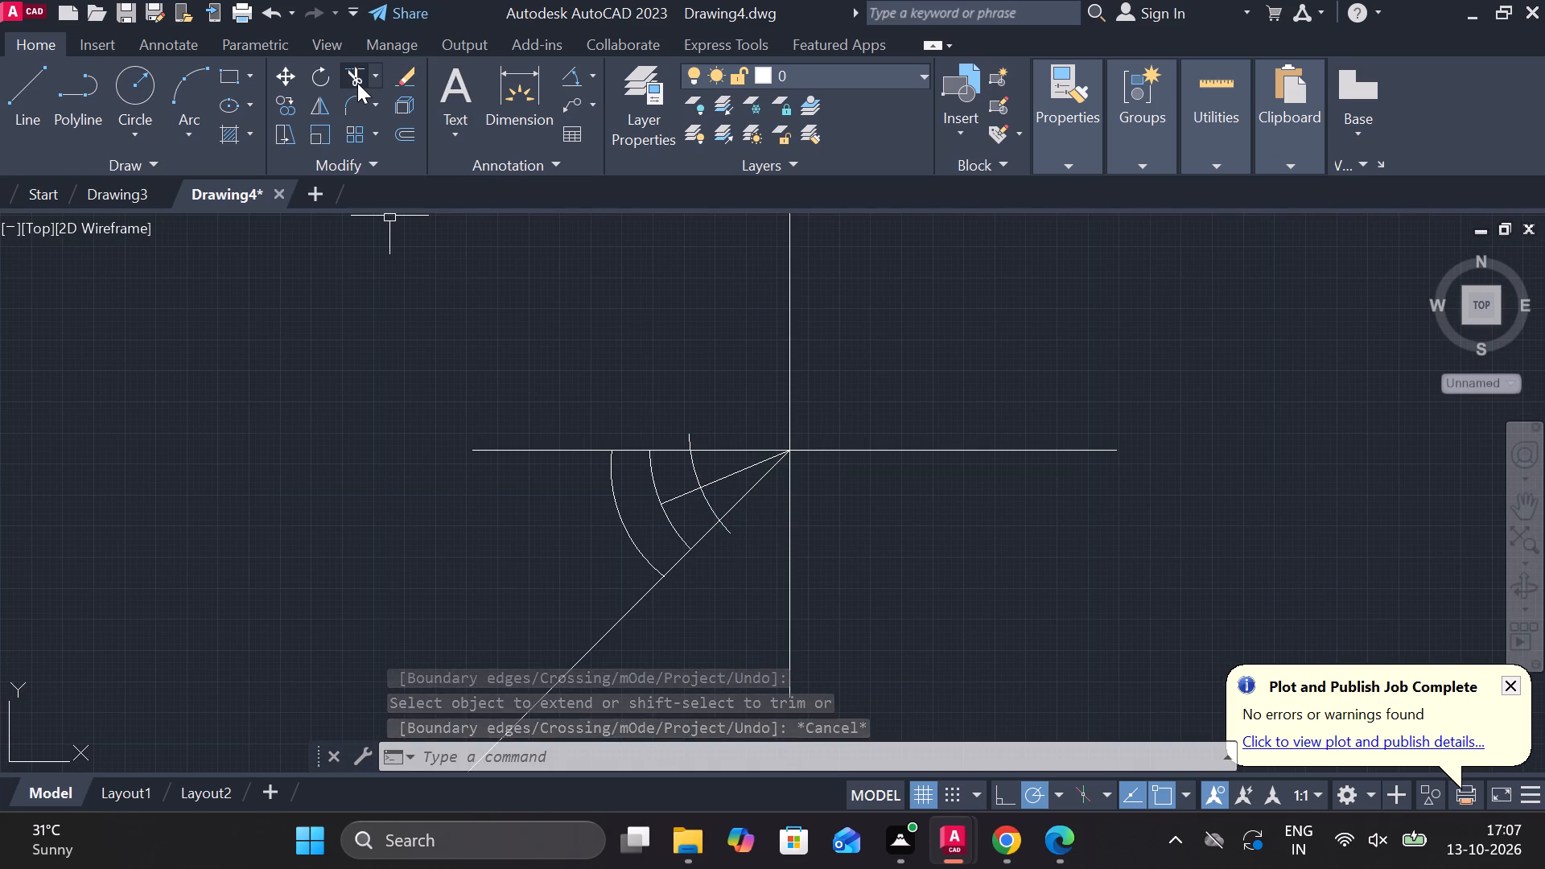
# Trim both ends of the inner arc copy where they overshoot the angled line and the horizontal centre line.
pyautogui.click(357, 83)
pyautogui.click(735, 533)
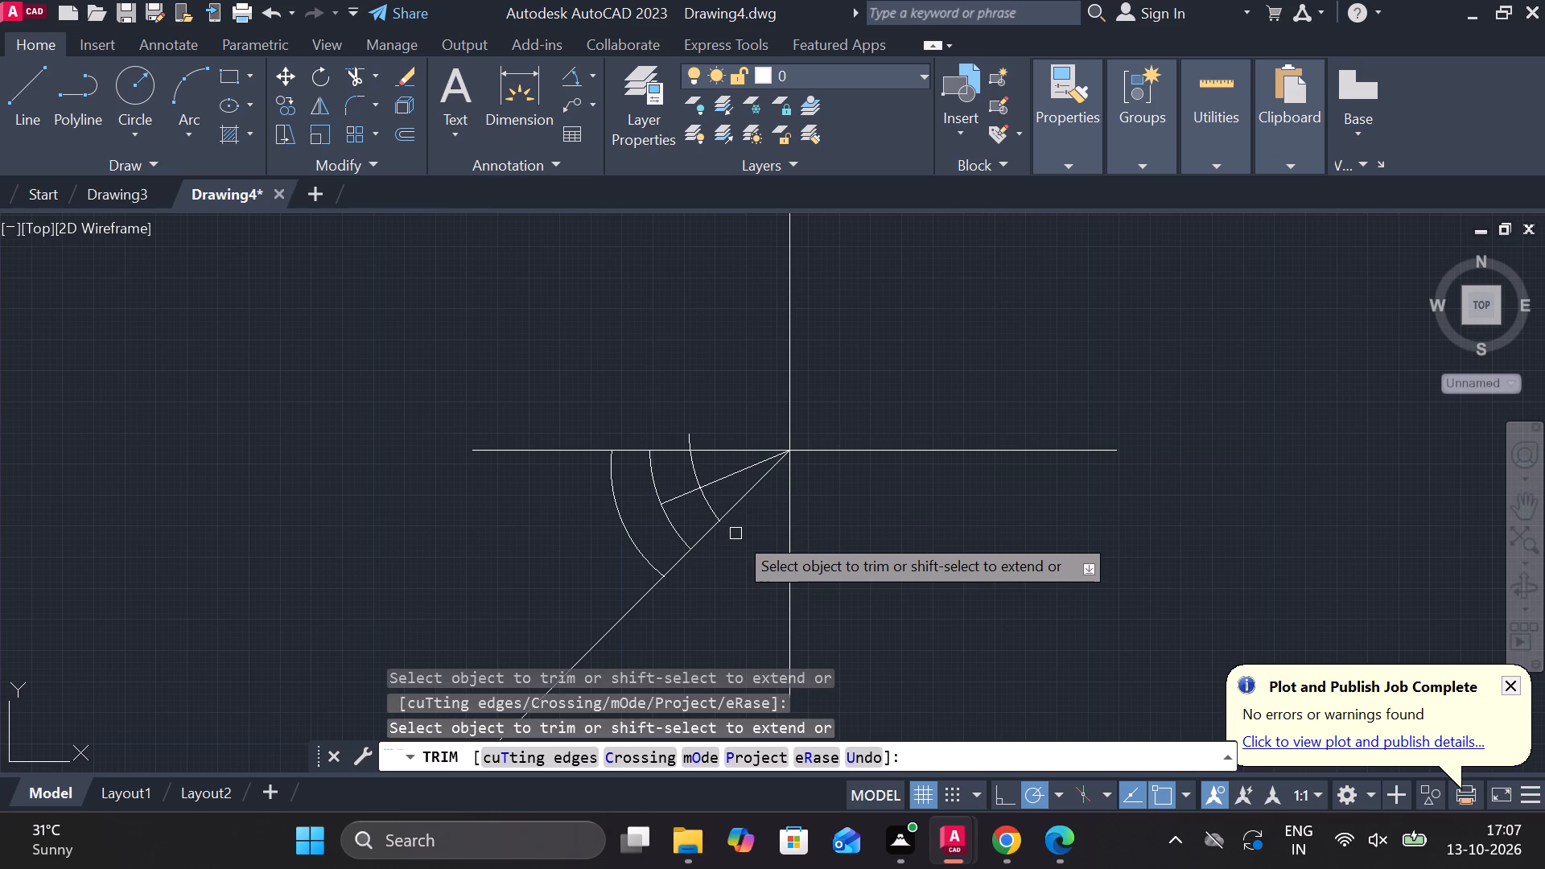
pyautogui.click(690, 431)
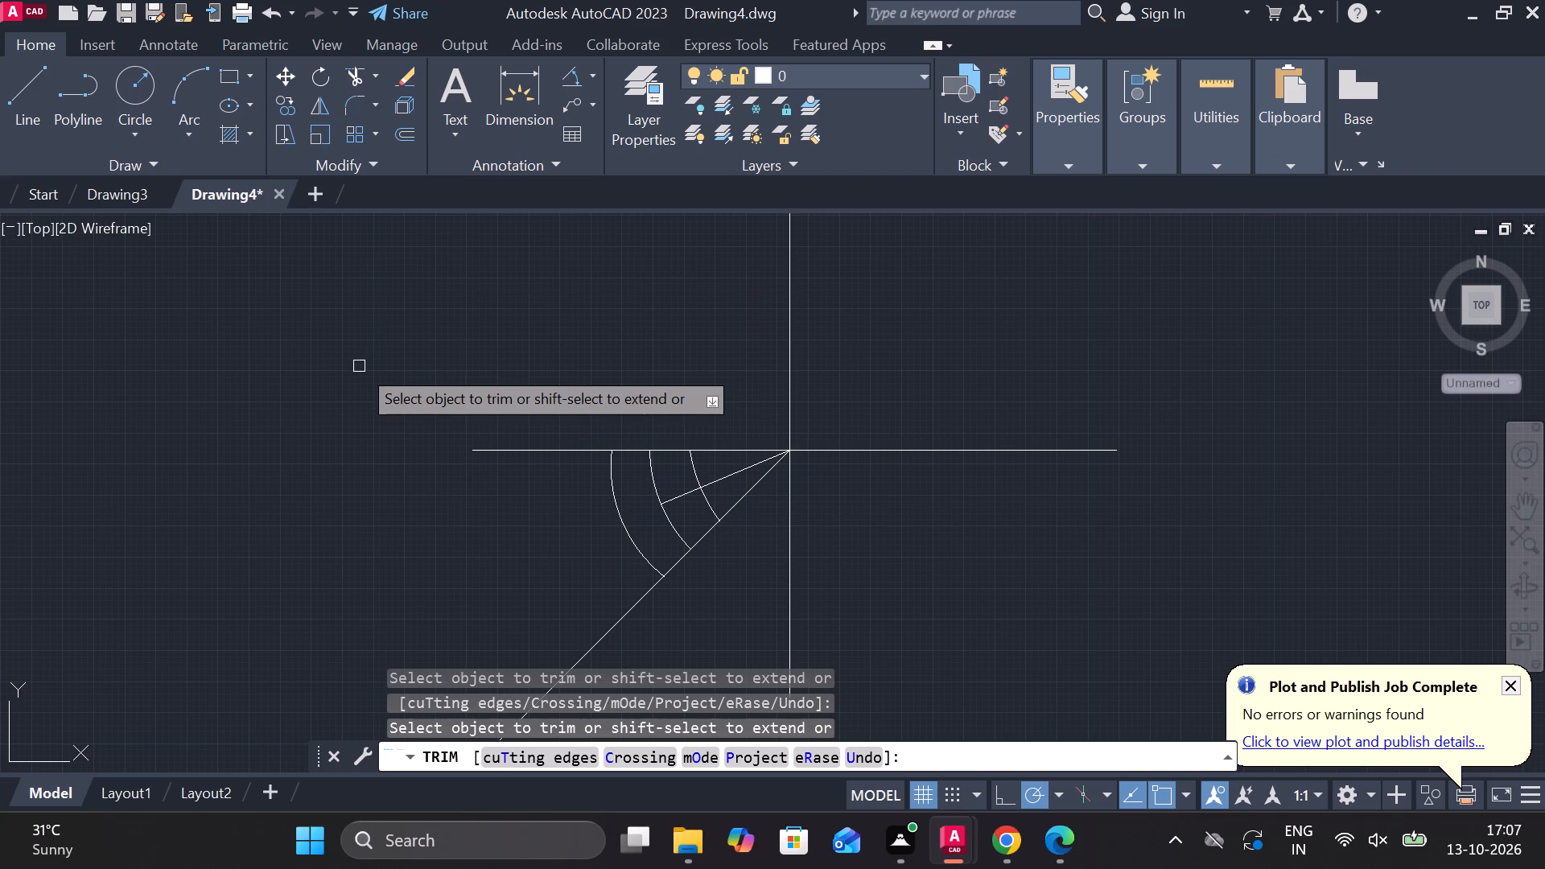
pyautogui.press('Escape')
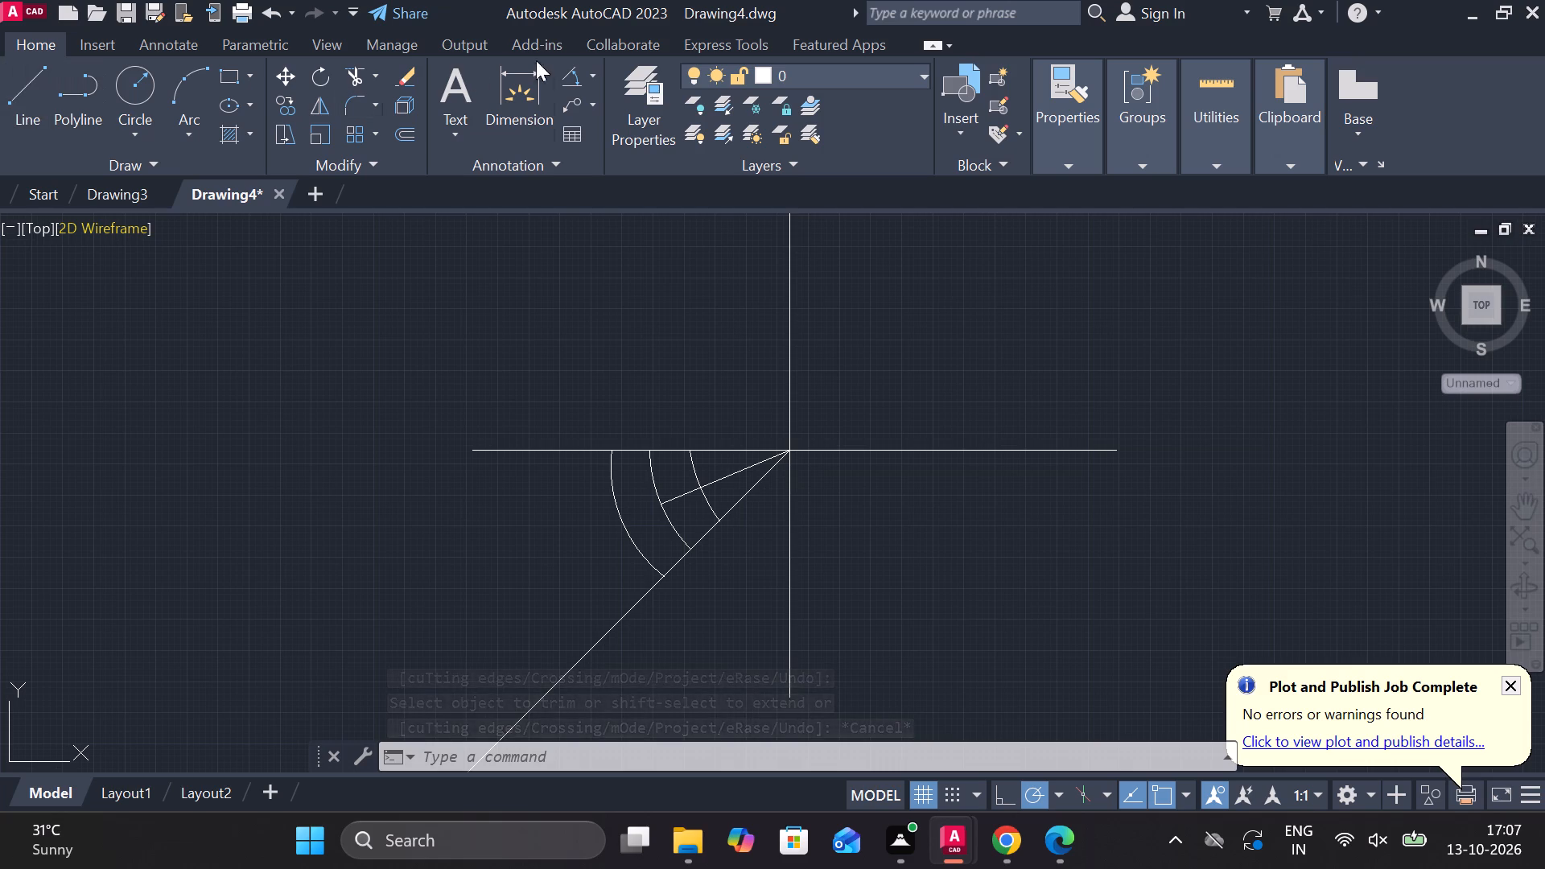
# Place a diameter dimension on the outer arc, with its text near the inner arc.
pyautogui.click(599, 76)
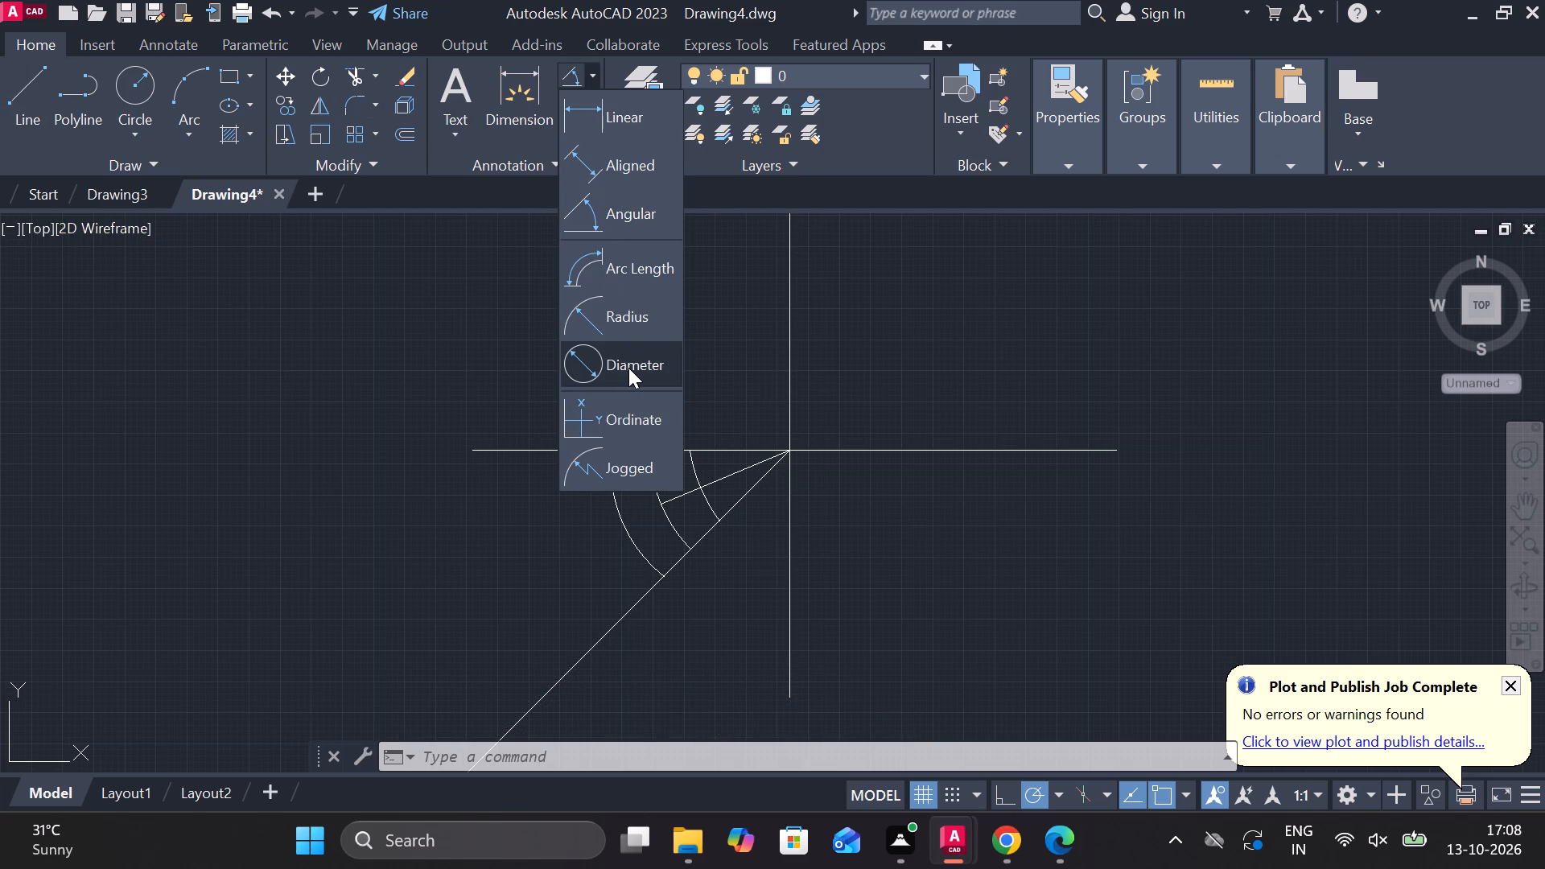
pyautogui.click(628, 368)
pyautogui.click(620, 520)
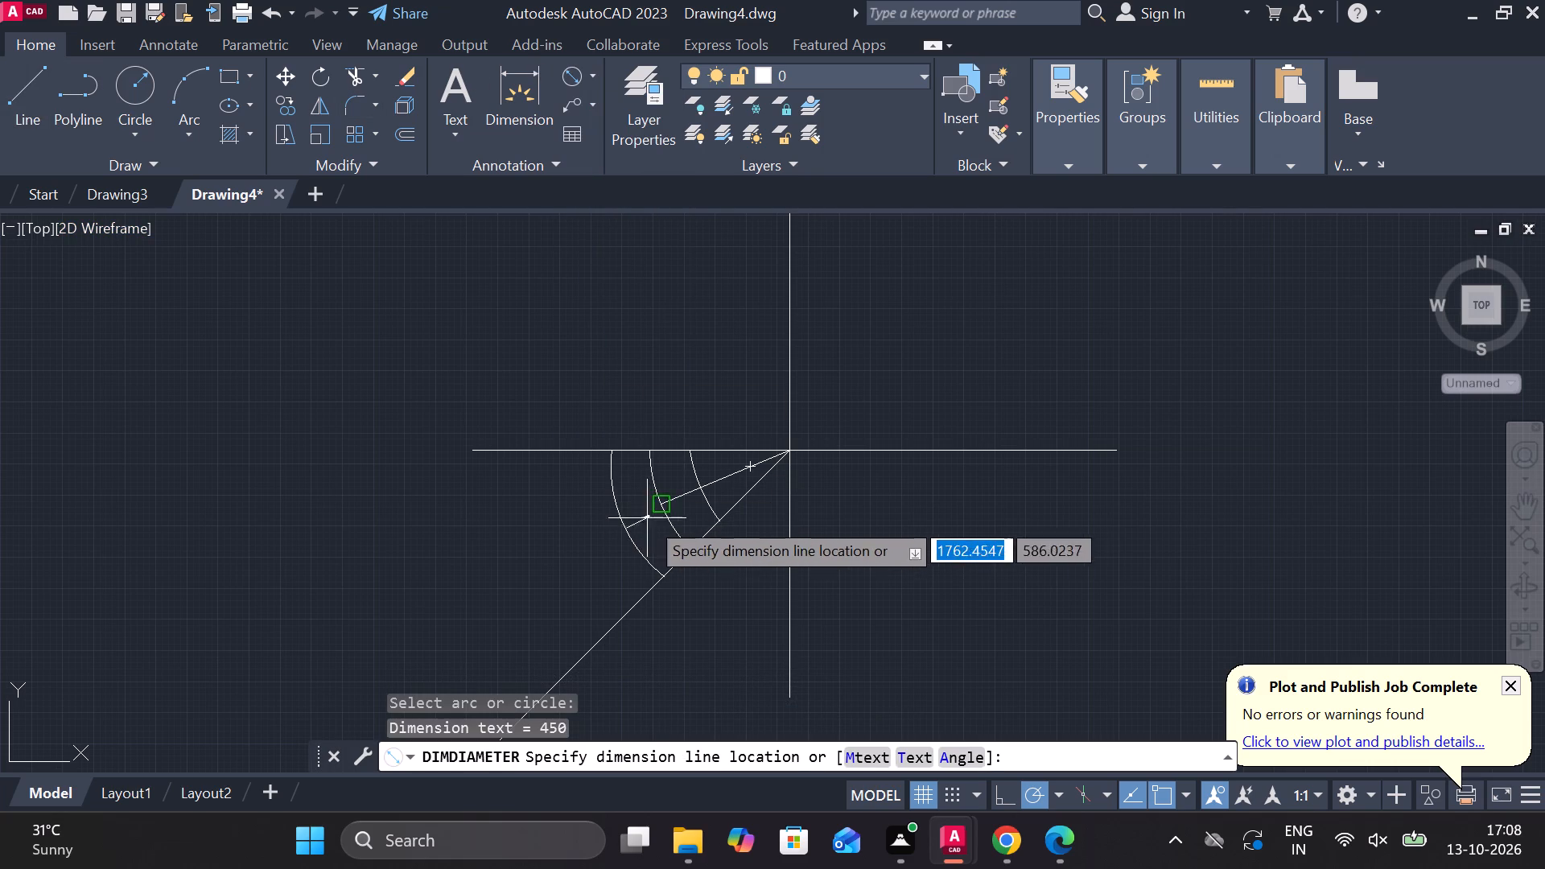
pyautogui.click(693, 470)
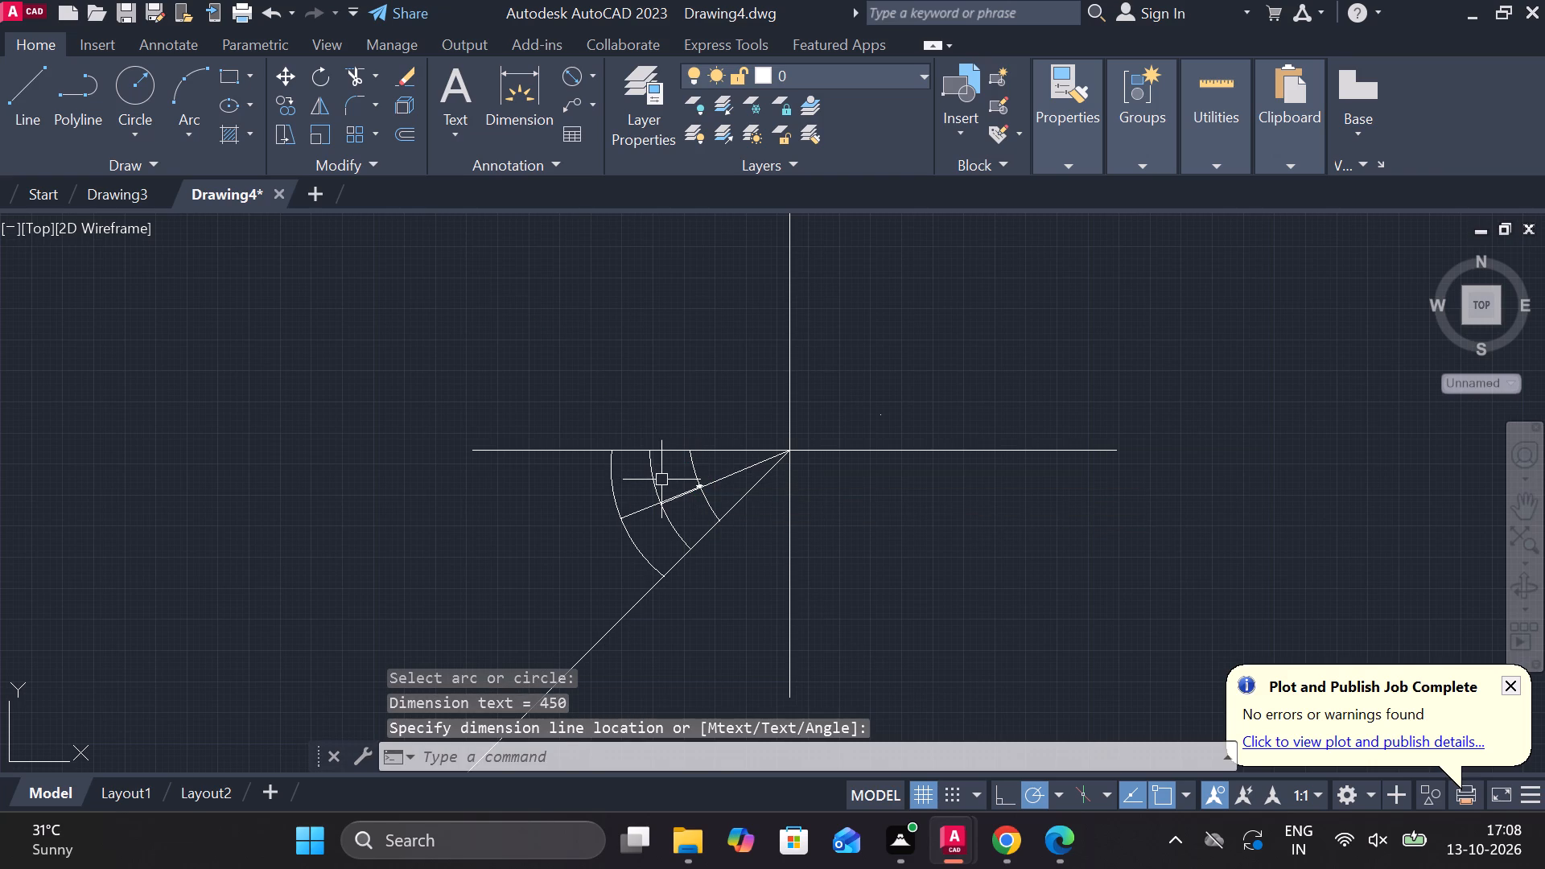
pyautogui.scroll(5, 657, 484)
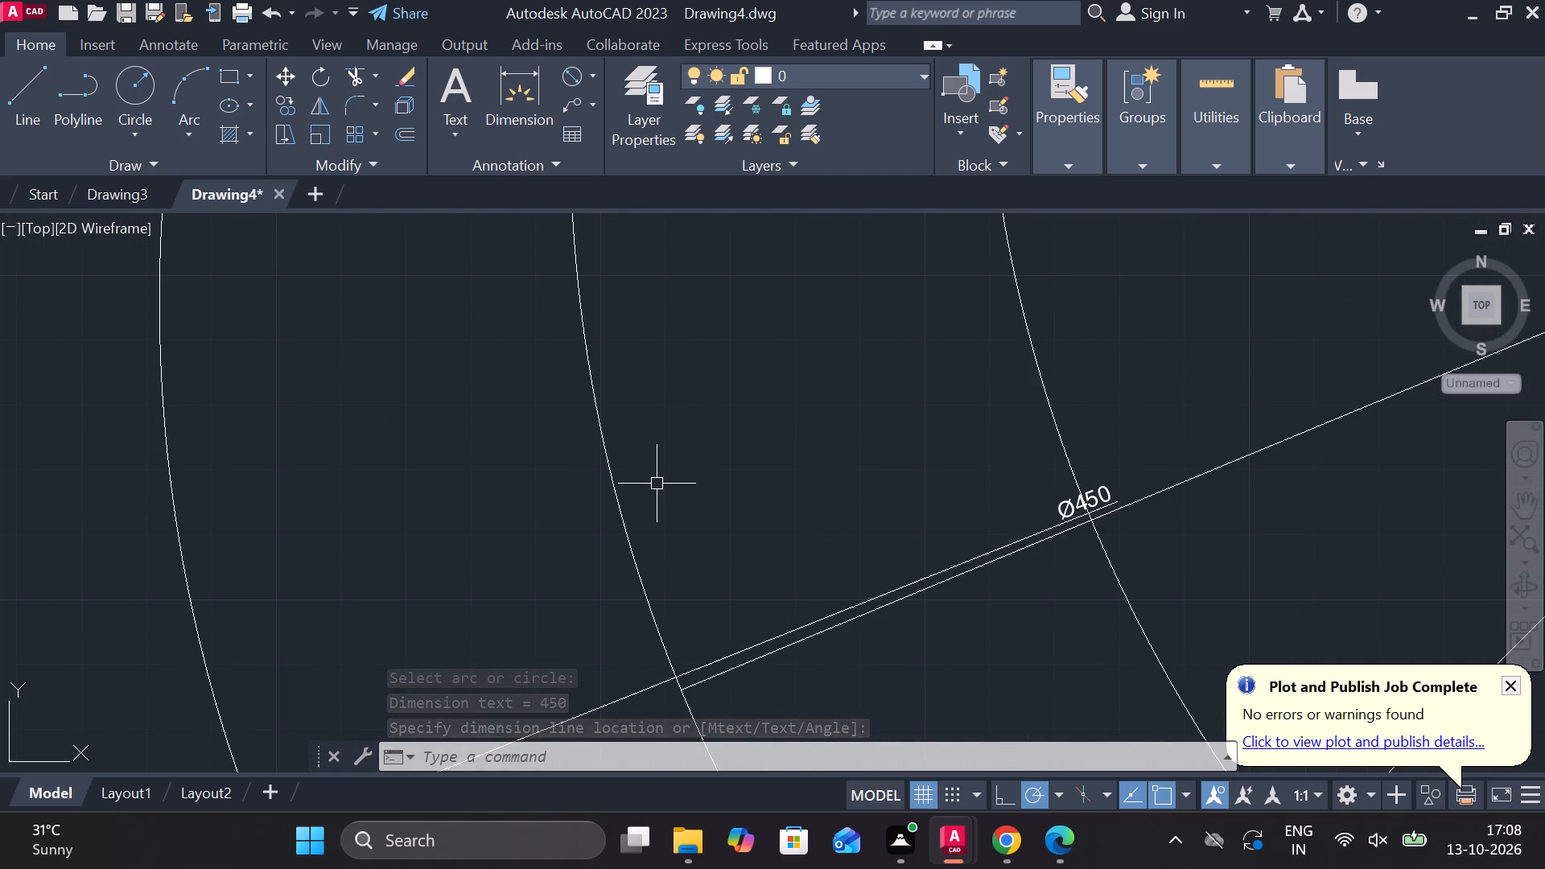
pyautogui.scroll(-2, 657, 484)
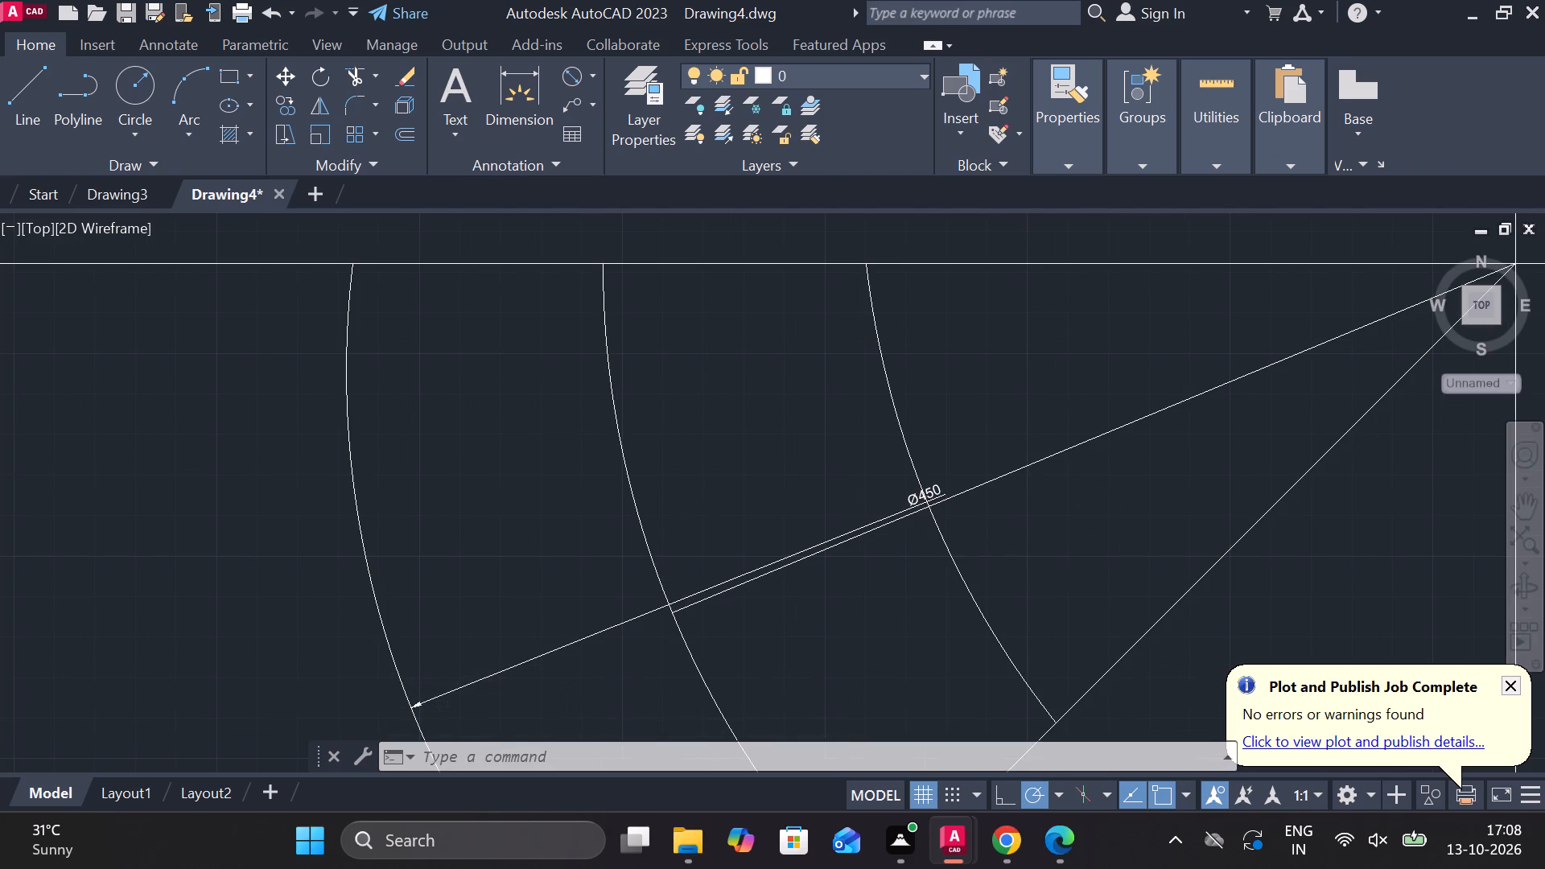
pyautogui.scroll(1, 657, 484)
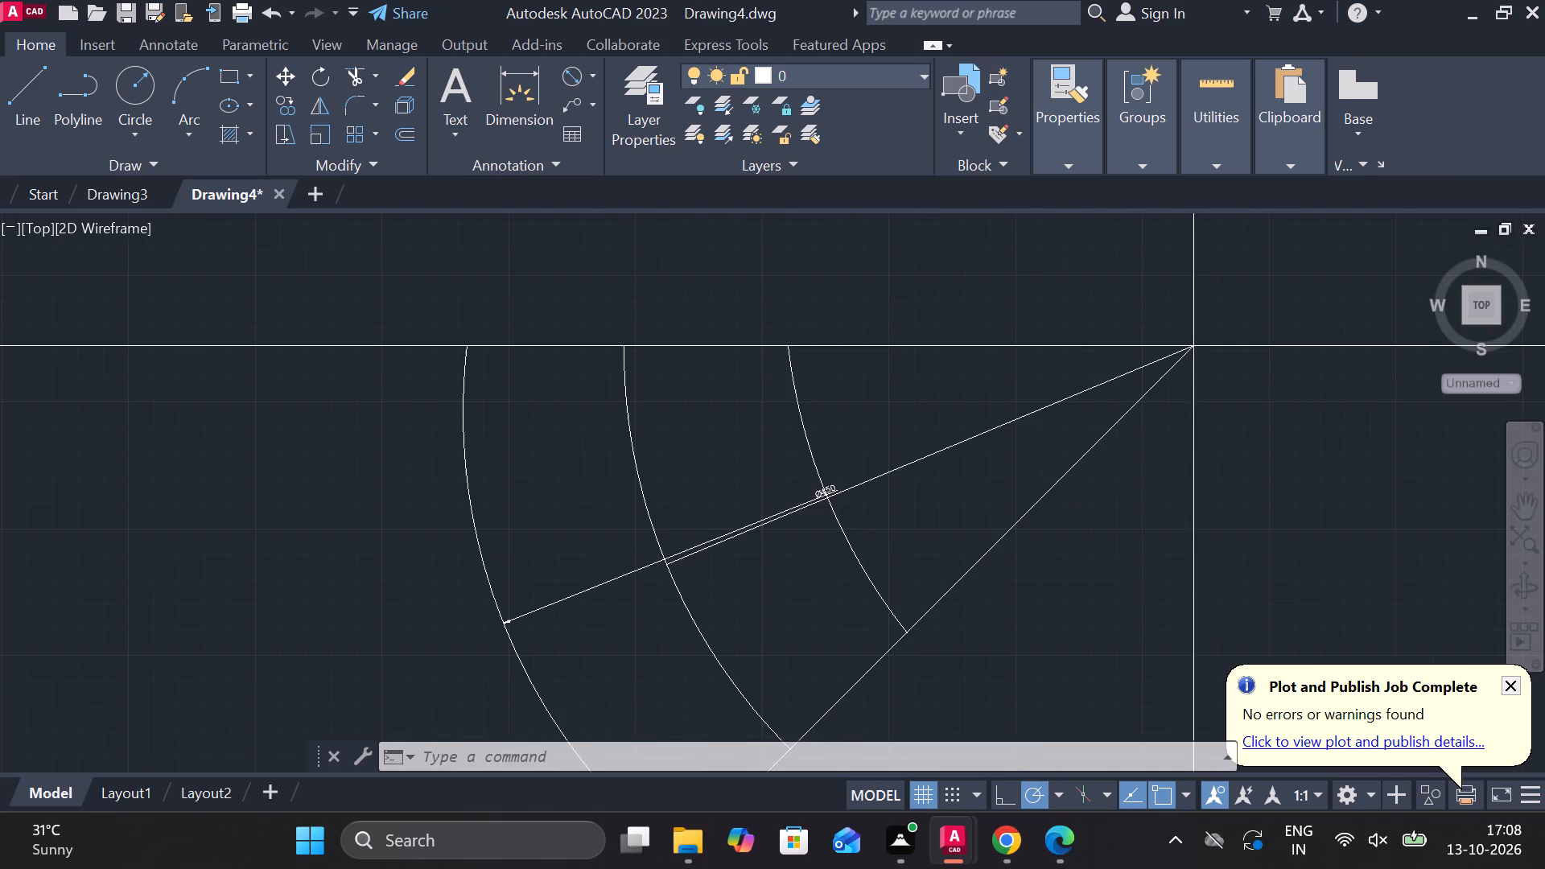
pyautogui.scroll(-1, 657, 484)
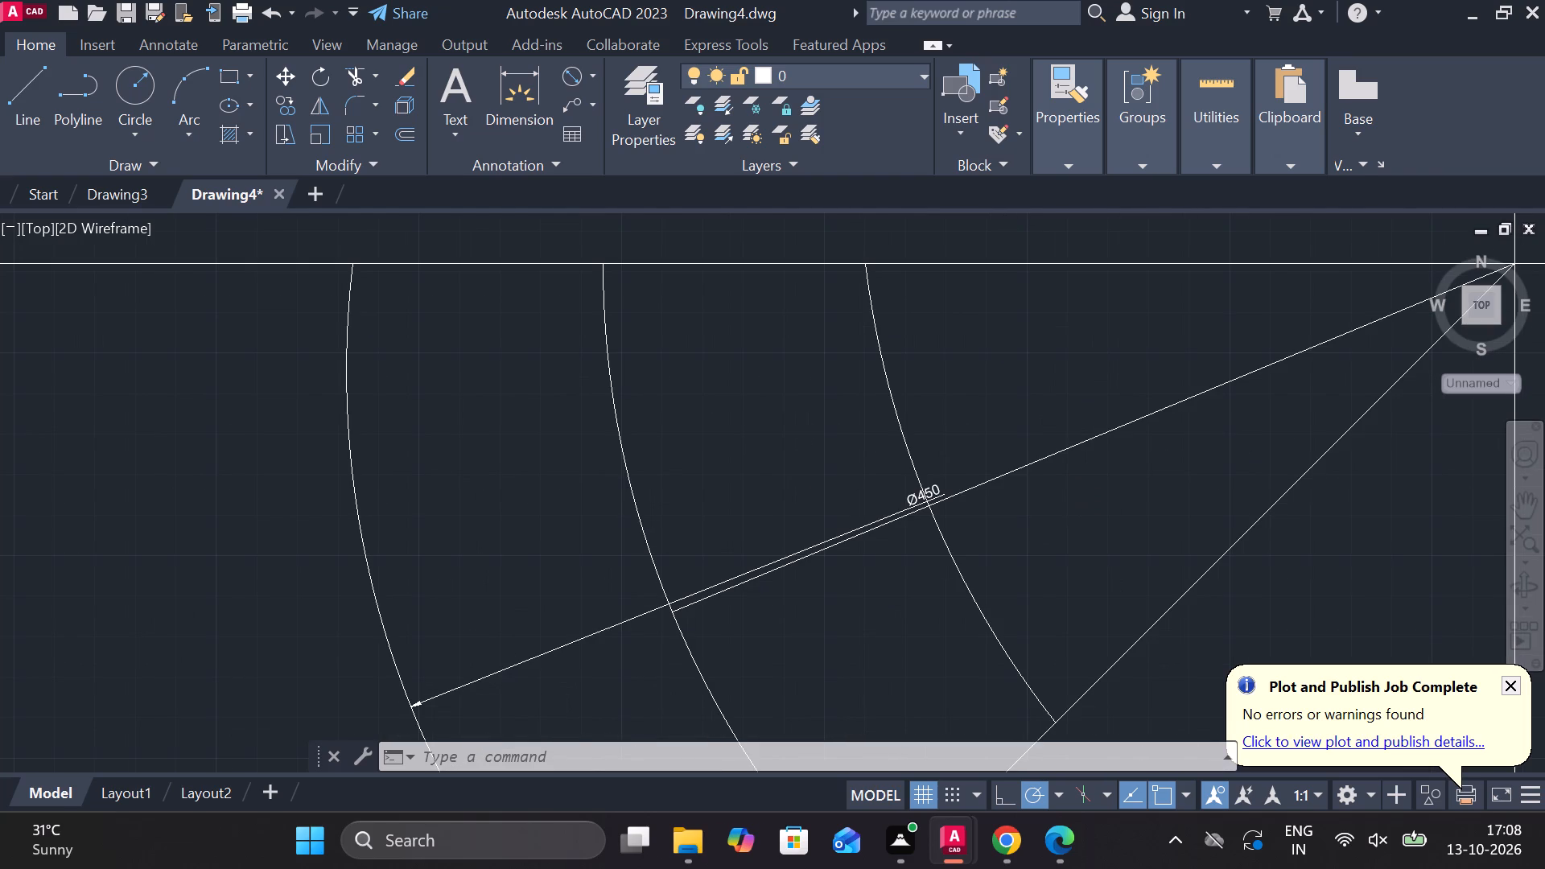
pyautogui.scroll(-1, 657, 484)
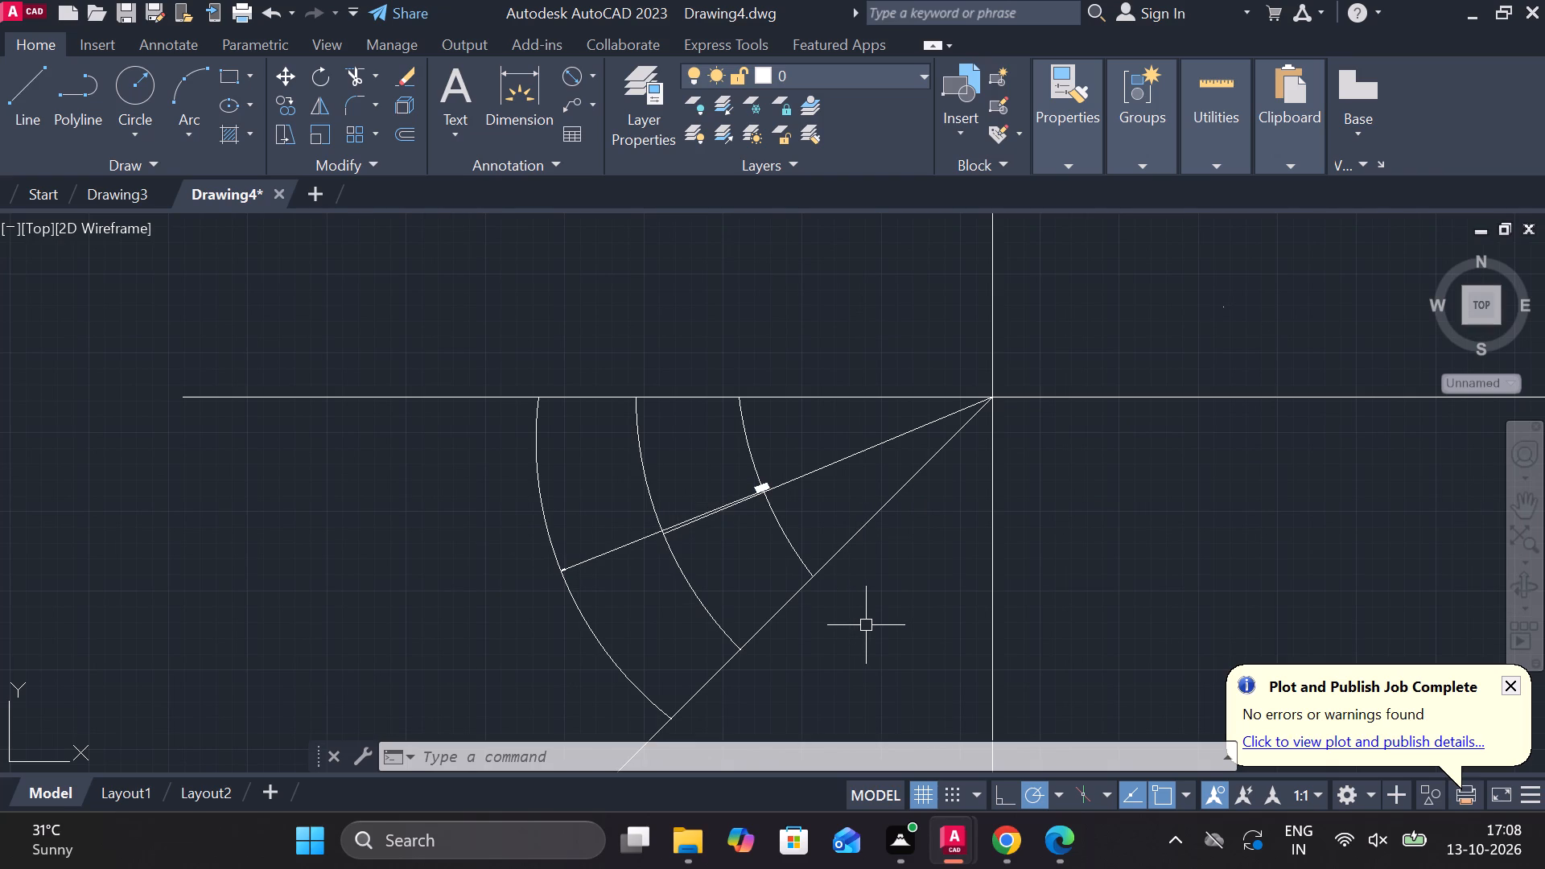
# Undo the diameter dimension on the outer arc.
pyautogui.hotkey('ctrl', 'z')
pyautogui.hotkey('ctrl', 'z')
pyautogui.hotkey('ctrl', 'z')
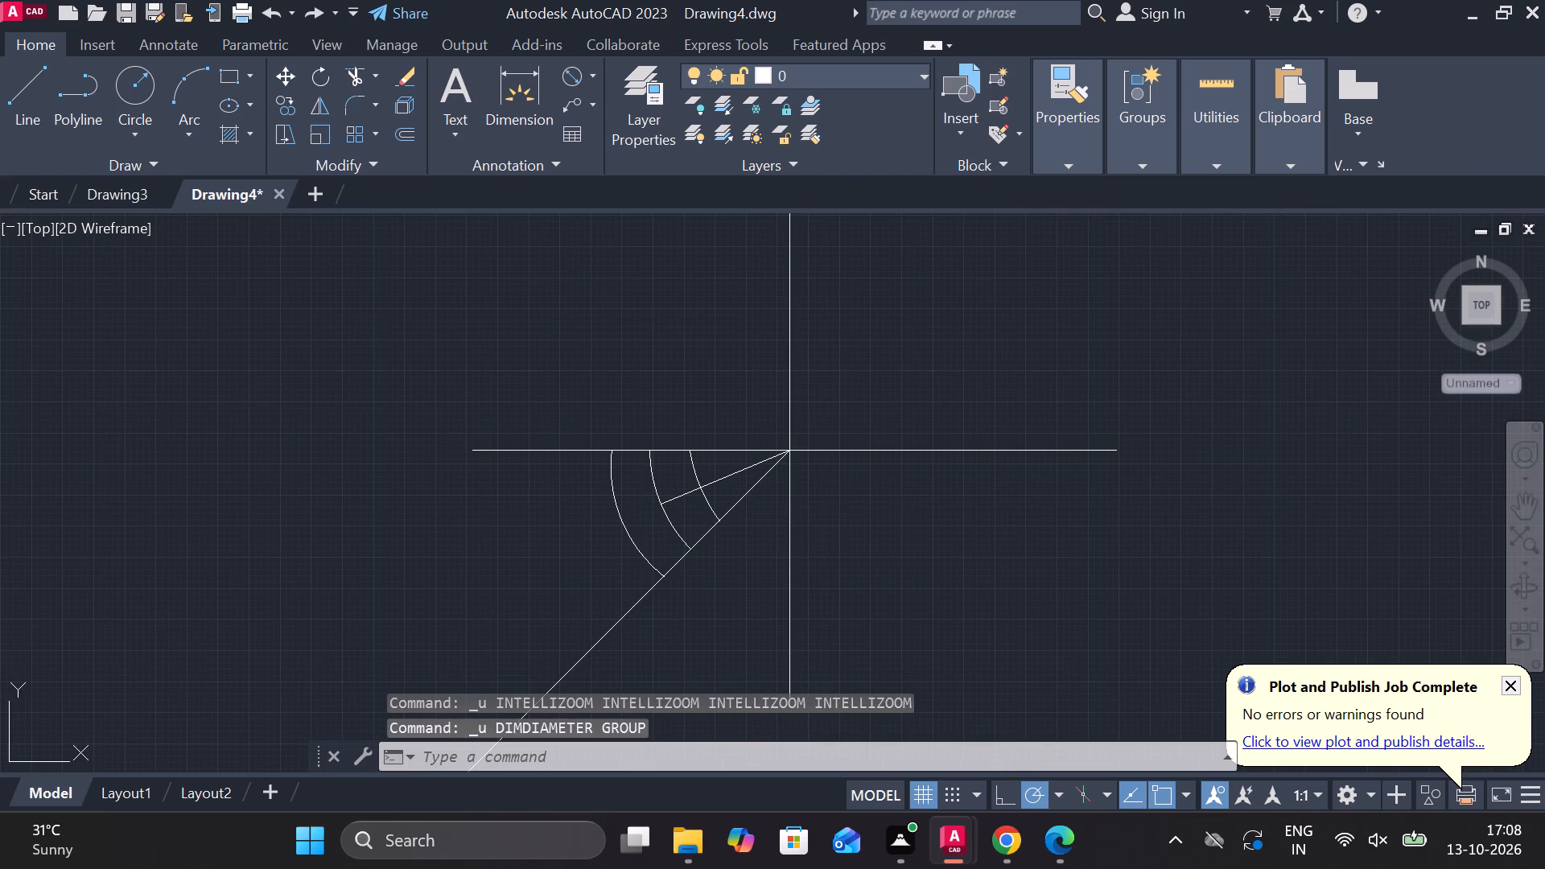
# Undo the arcs, arc copies, and angled and intermediate lines, back to the two crossing centre lines.
pyautogui.hotkey('ctrl', 'z')
pyautogui.hotkey('ctrl', 'z')
pyautogui.hotkey('ctrl', 'z')
pyautogui.hotkey('ctrl', 'z')
pyautogui.hotkey('ctrl', 'z')
pyautogui.hotkey('ctrl', 'z')
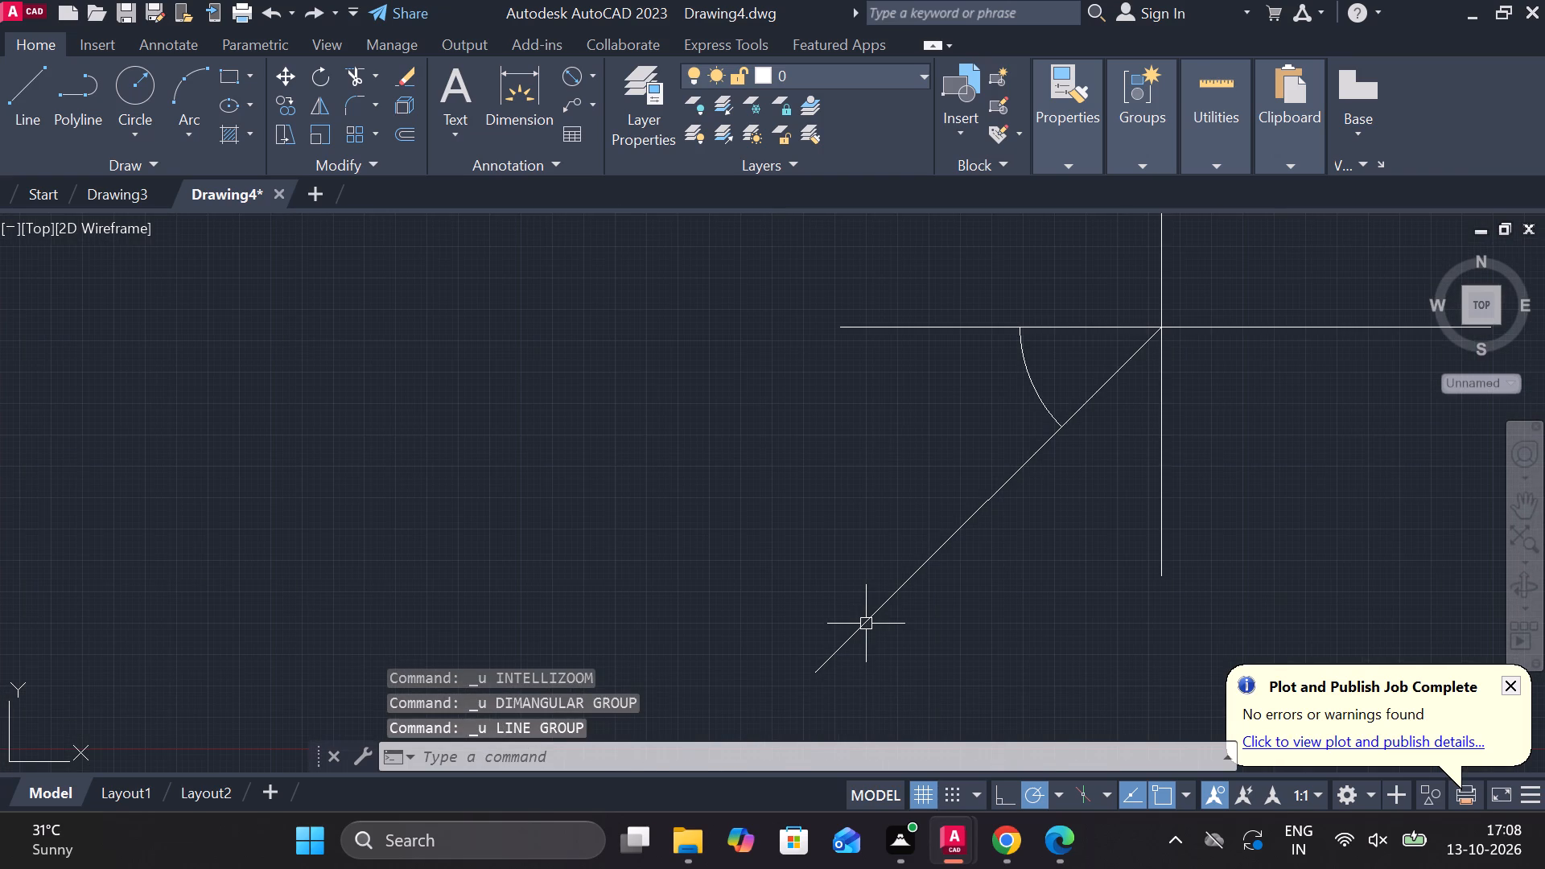
pyautogui.hotkey('ctrl', 'z')
pyautogui.hotkey('ctrl', 'z')
pyautogui.hotkey('ctrl', 'z')
pyautogui.hotkey('ctrl', 'z')
pyautogui.hotkey('ctrl', 'z')
pyautogui.hotkey('ctrl', 'z')
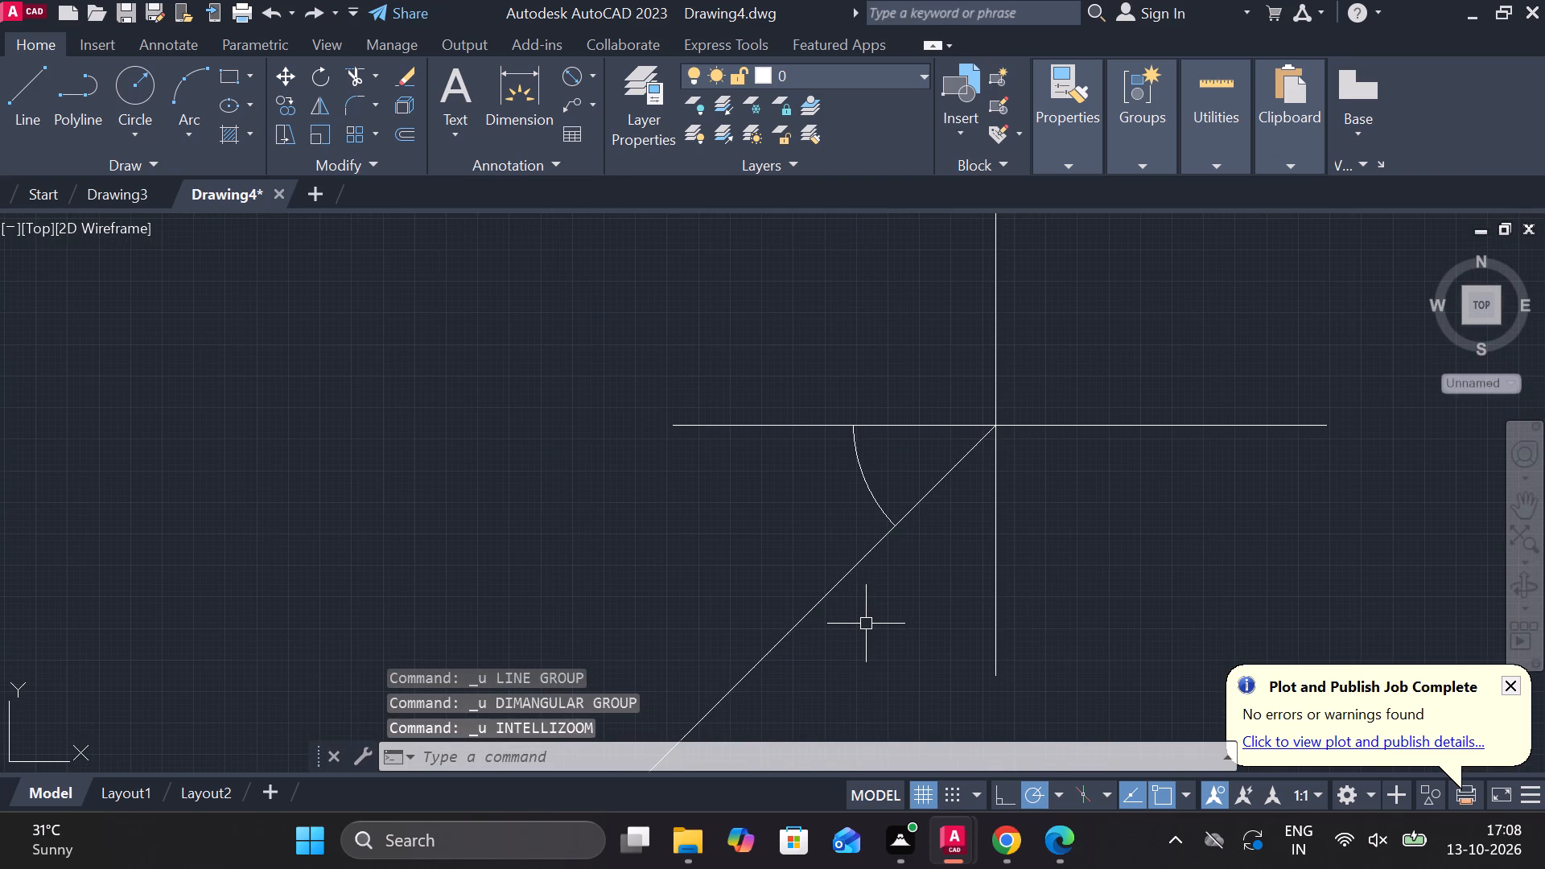
pyautogui.hotkey('ctrl', 'z')
pyautogui.hotkey('ctrl', 'z')
pyautogui.hotkey('ctrl', 'z')
pyautogui.hotkey('ctrl', 'z')
pyautogui.hotkey('ctrl', 'z')
pyautogui.hotkey('ctrl', 'z')
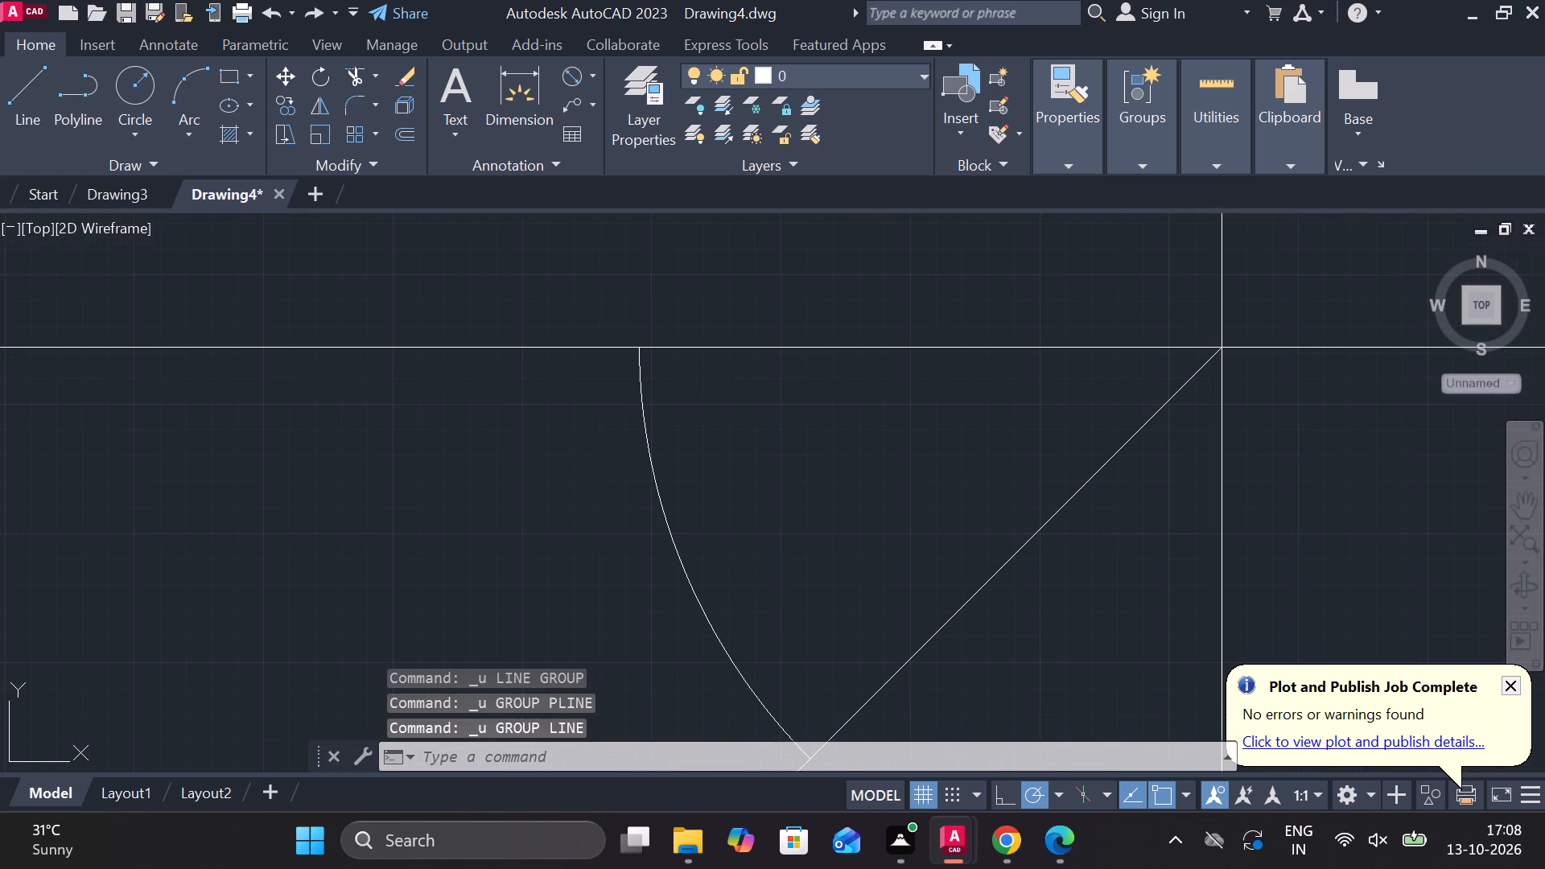
pyautogui.hotkey('ctrl', 'z')
pyautogui.hotkey('ctrl', 'z')
pyautogui.hotkey('ctrl', 'z')
pyautogui.hotkey('ctrl', 'z')
pyautogui.hotkey('ctrl', 'z')
pyautogui.hotkey('ctrl', 'z')
pyautogui.hotkey('ctrl', 'z')
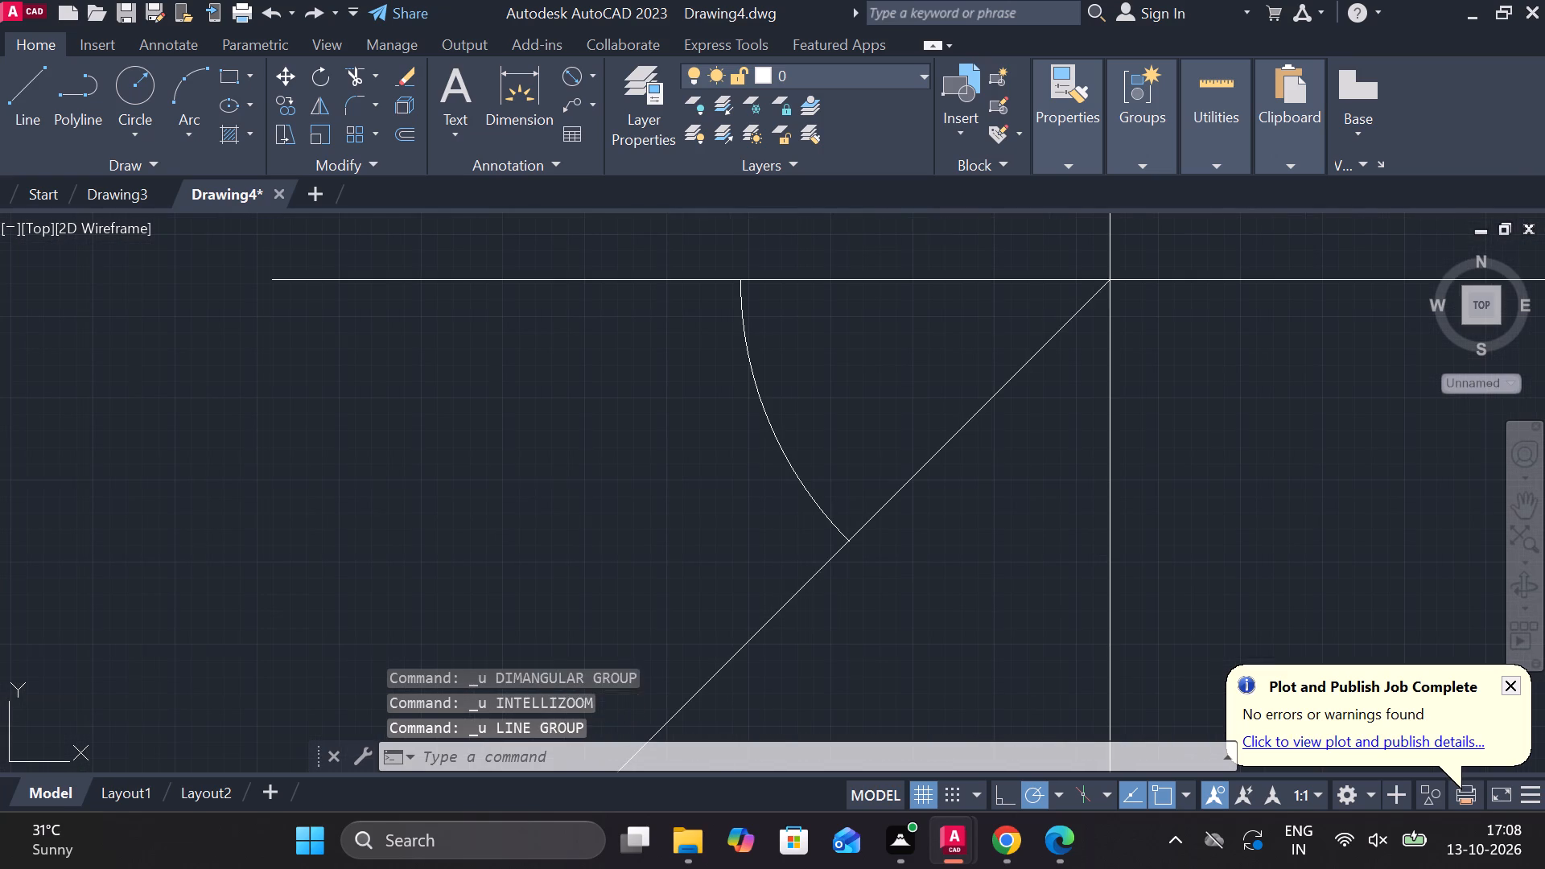
pyautogui.hotkey('ctrl', 'z')
pyautogui.hotkey('ctrl', 'z')
pyautogui.hotkey('ctrl', 'z')
pyautogui.hotkey('ctrl', 'z')
pyautogui.hotkey('ctrl', 'z')
pyautogui.hotkey('ctrl', 'z')
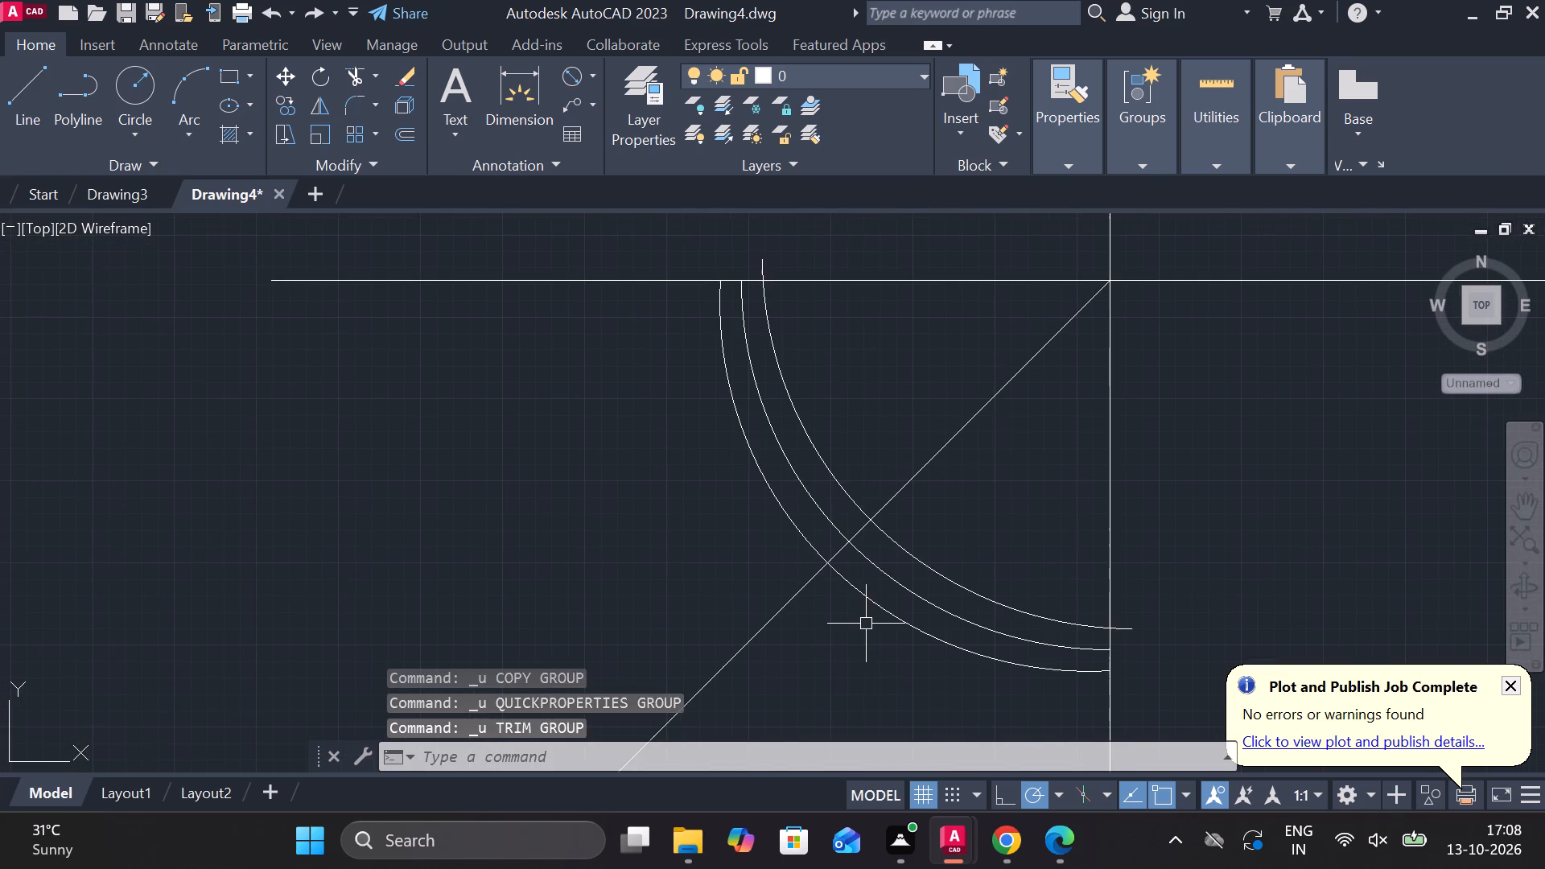
pyautogui.hotkey('ctrl', 'z')
pyautogui.hotkey('ctrl', 'z')
pyautogui.hotkey('ctrl', 'z')
pyautogui.hotkey('ctrl', 'z')
pyautogui.hotkey('ctrl', 'z')
pyautogui.hotkey('ctrl', 'z')
pyautogui.hotkey('ctrl', 'z')
pyautogui.hotkey('ctrl', 'z')
pyautogui.hotkey('ctrl', 'z')
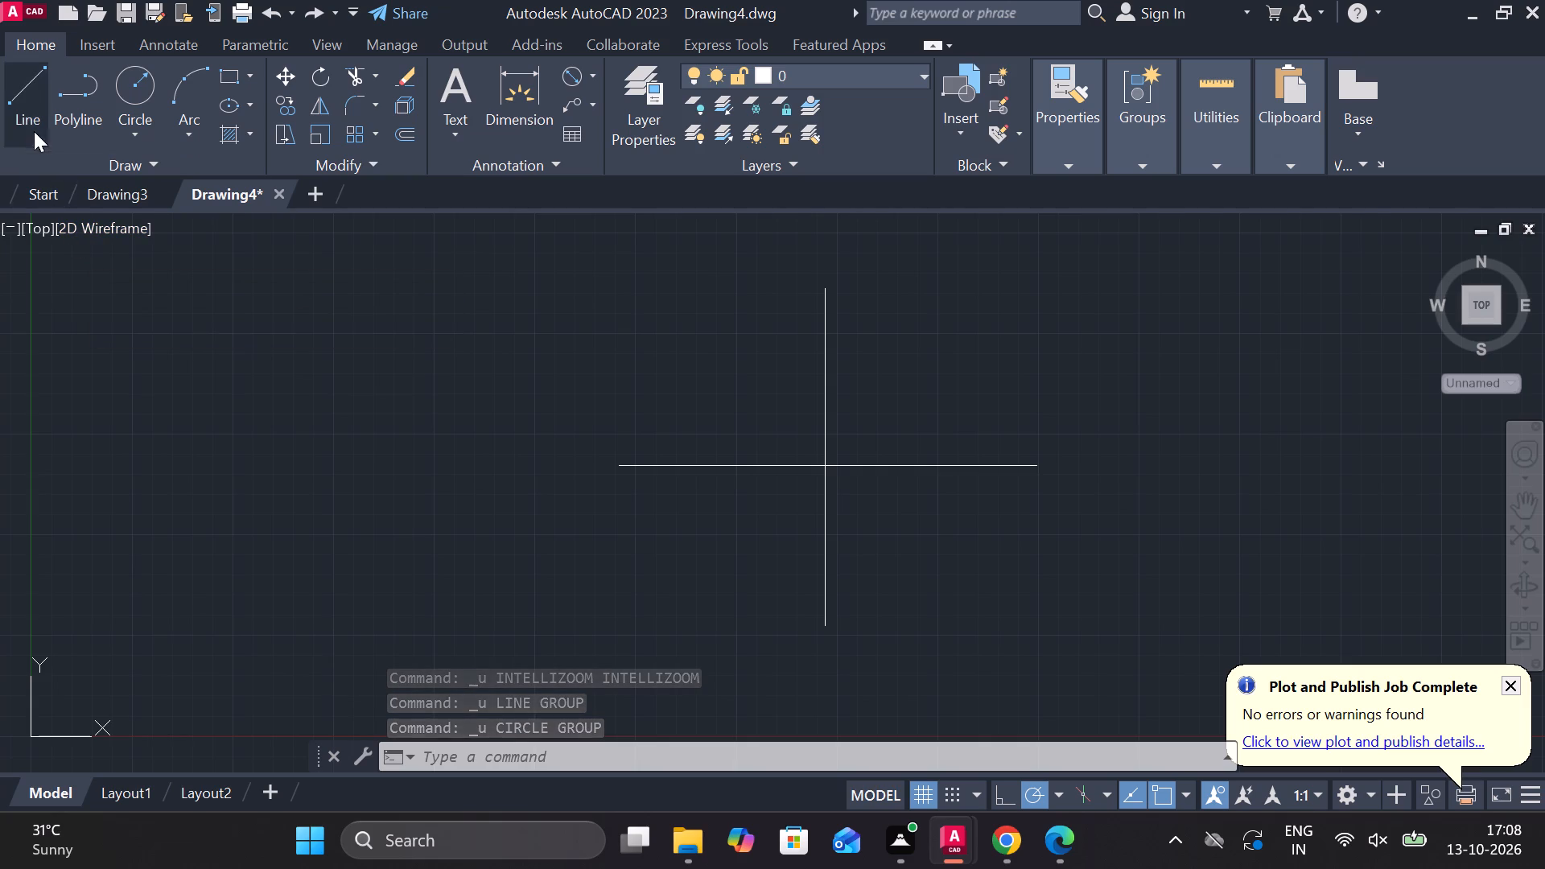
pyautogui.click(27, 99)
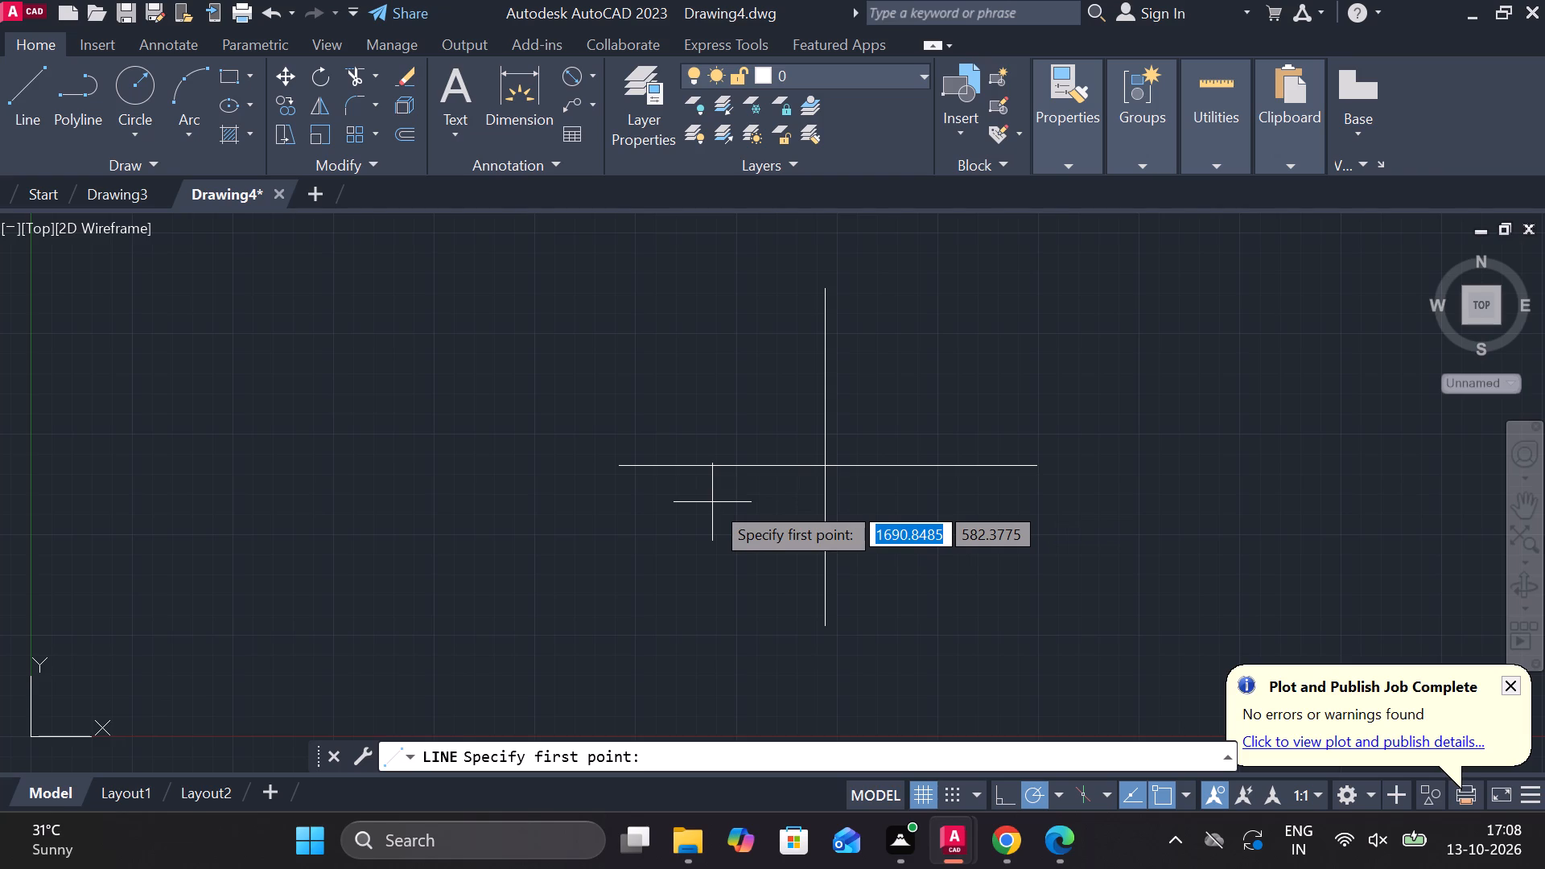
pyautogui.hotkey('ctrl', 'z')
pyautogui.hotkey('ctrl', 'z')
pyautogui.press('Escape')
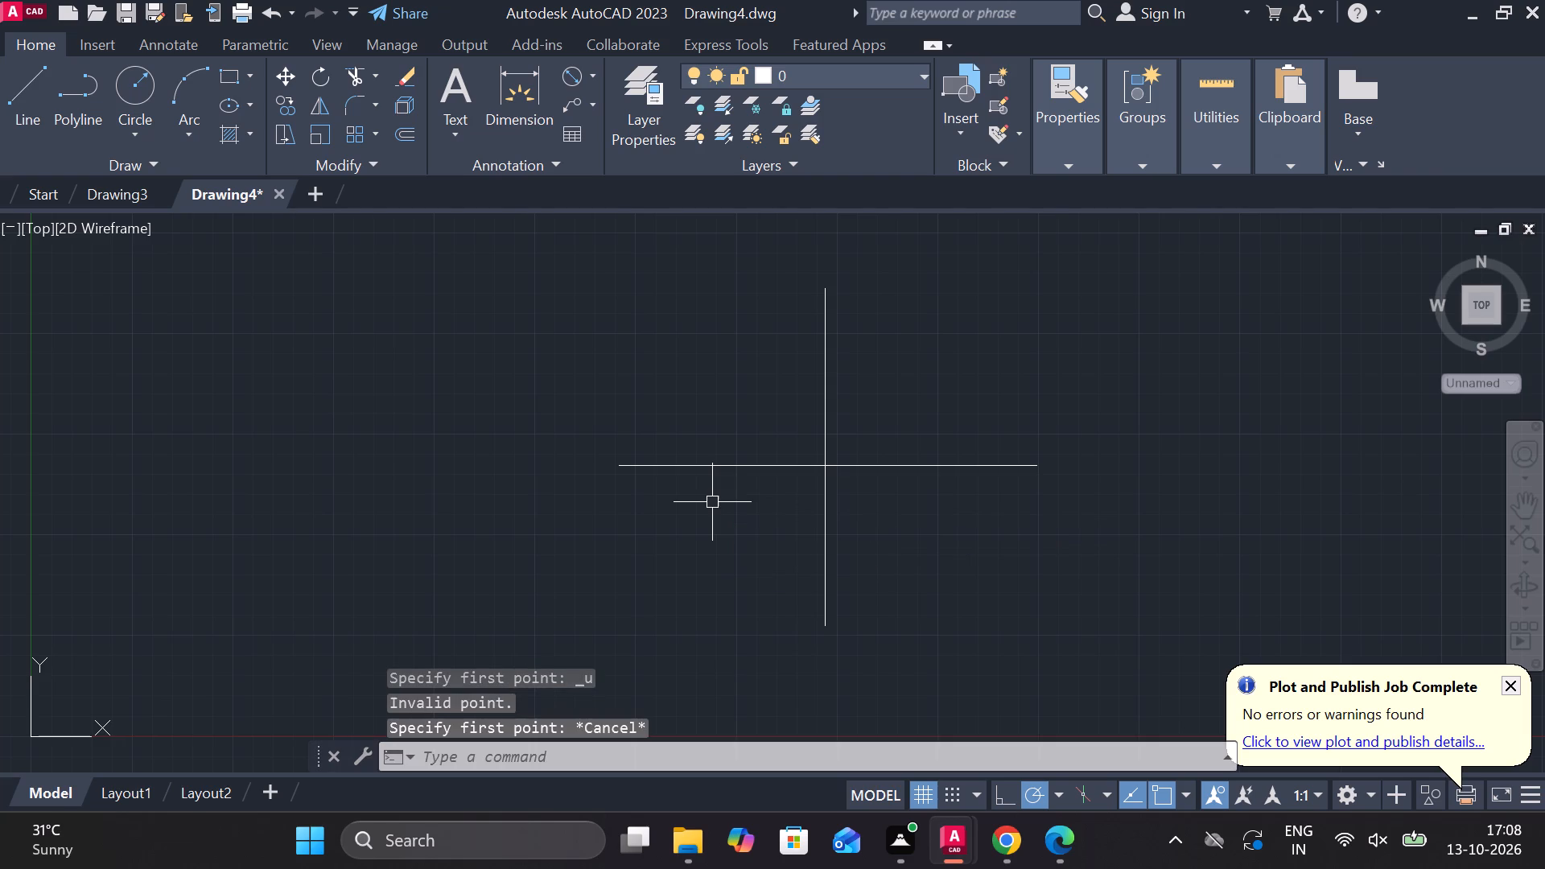
# Undo the horizontal and vertical centre lines to clear the drawing area.
pyautogui.hotkey('ctrl', 'z')
pyautogui.hotkey('ctrl', 'z')
pyautogui.hotkey('ctrl', 'z')
pyautogui.hotkey('ctrl', 'z')
pyautogui.hotkey('ctrl', 'z')
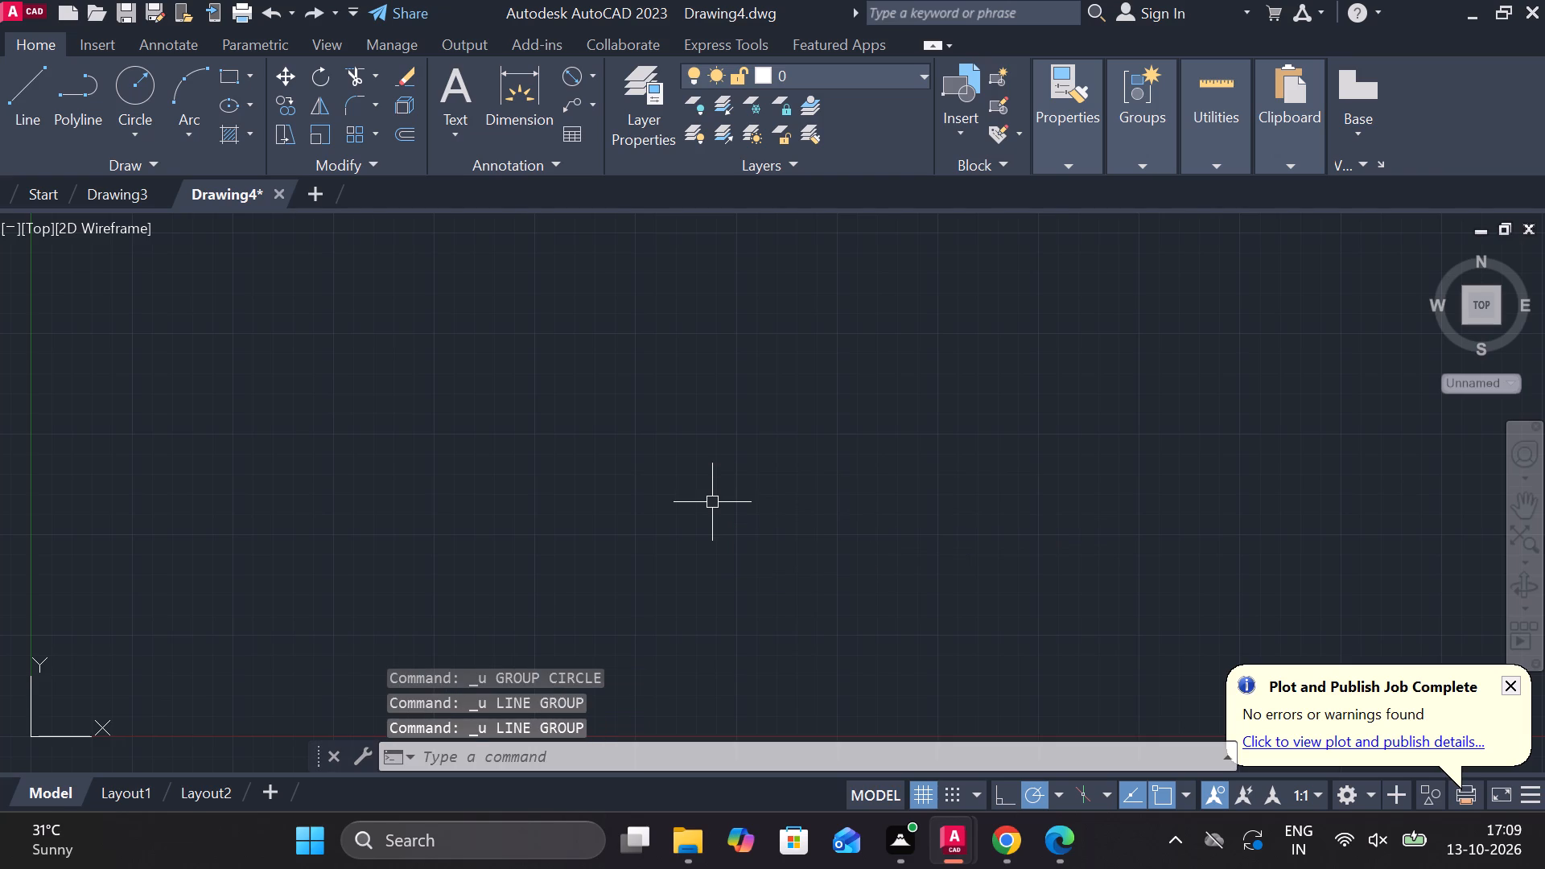
# Draw a closed rectangle of lines, 225 wide and 37 high, starting at its lower-left corner.
pyautogui.click(19, 140)
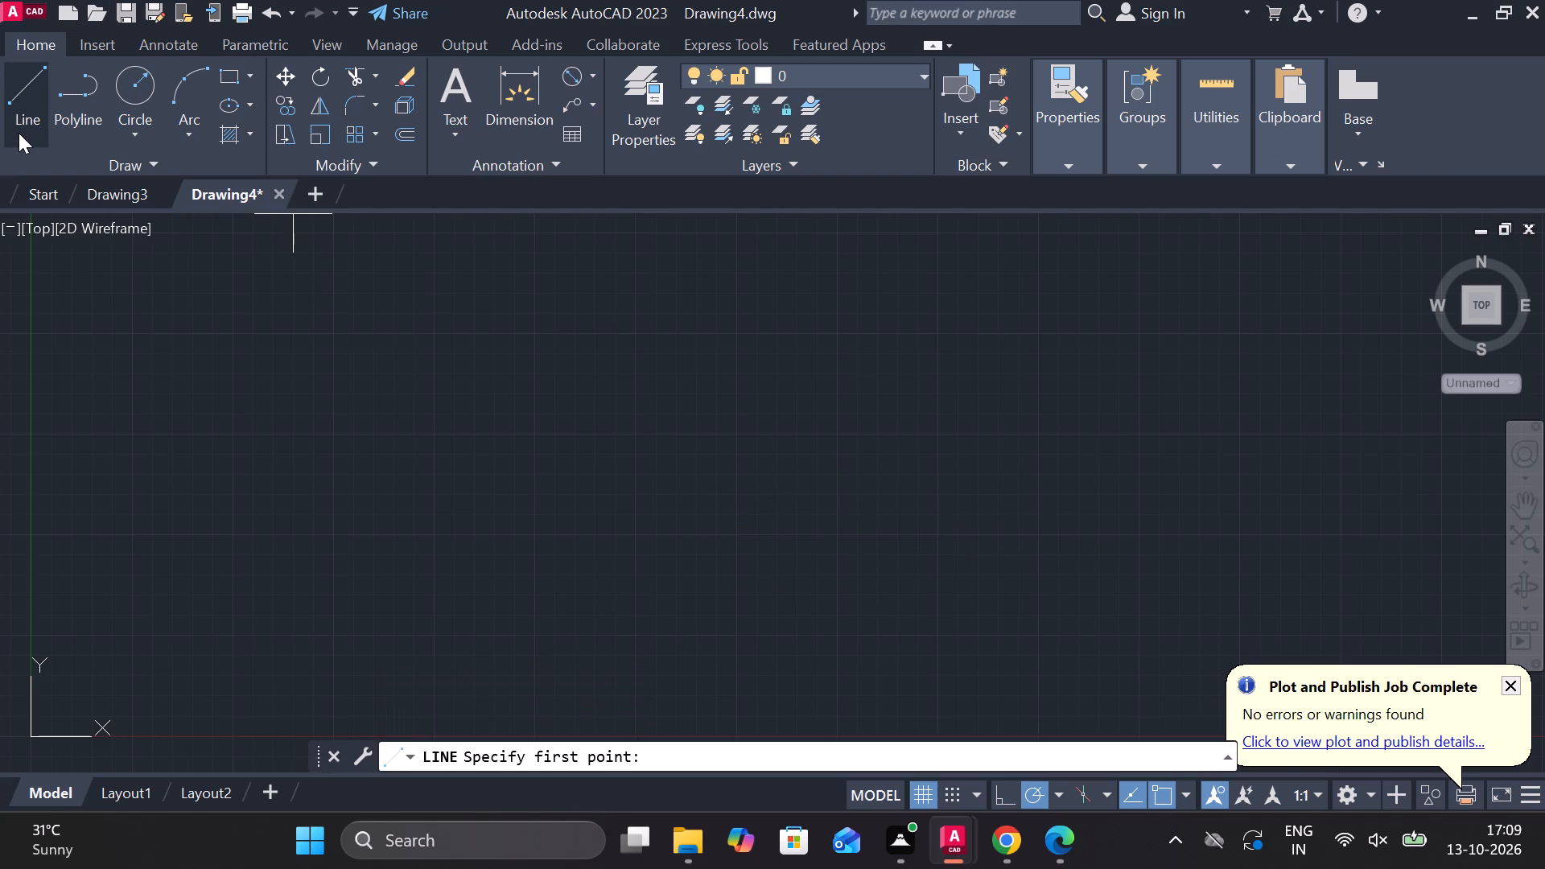
pyautogui.click(662, 533)
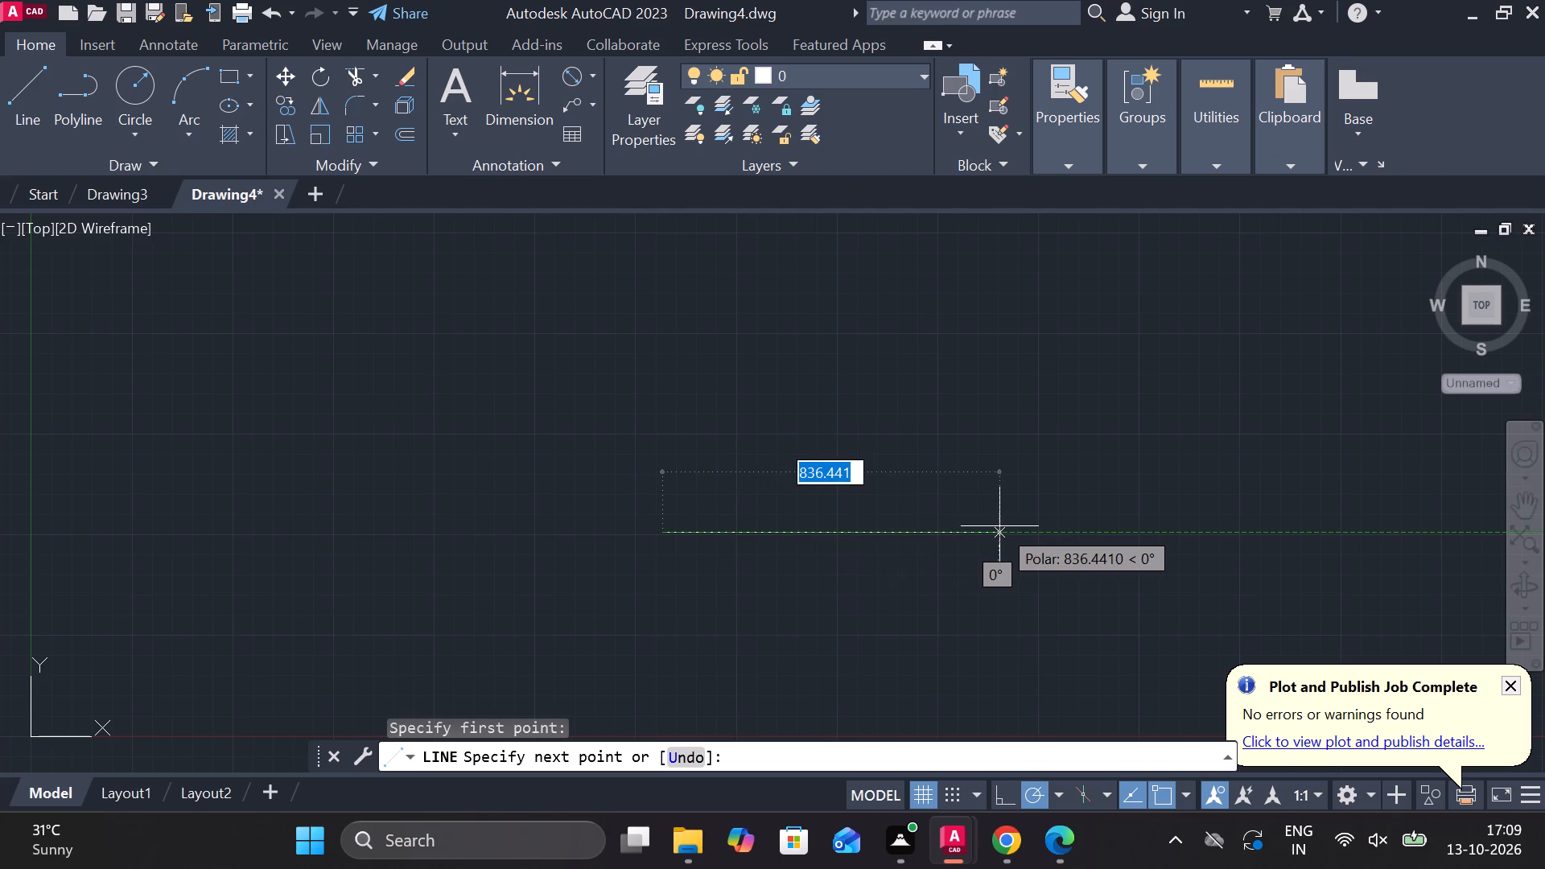
pyautogui.write('22')
pyautogui.press('5')
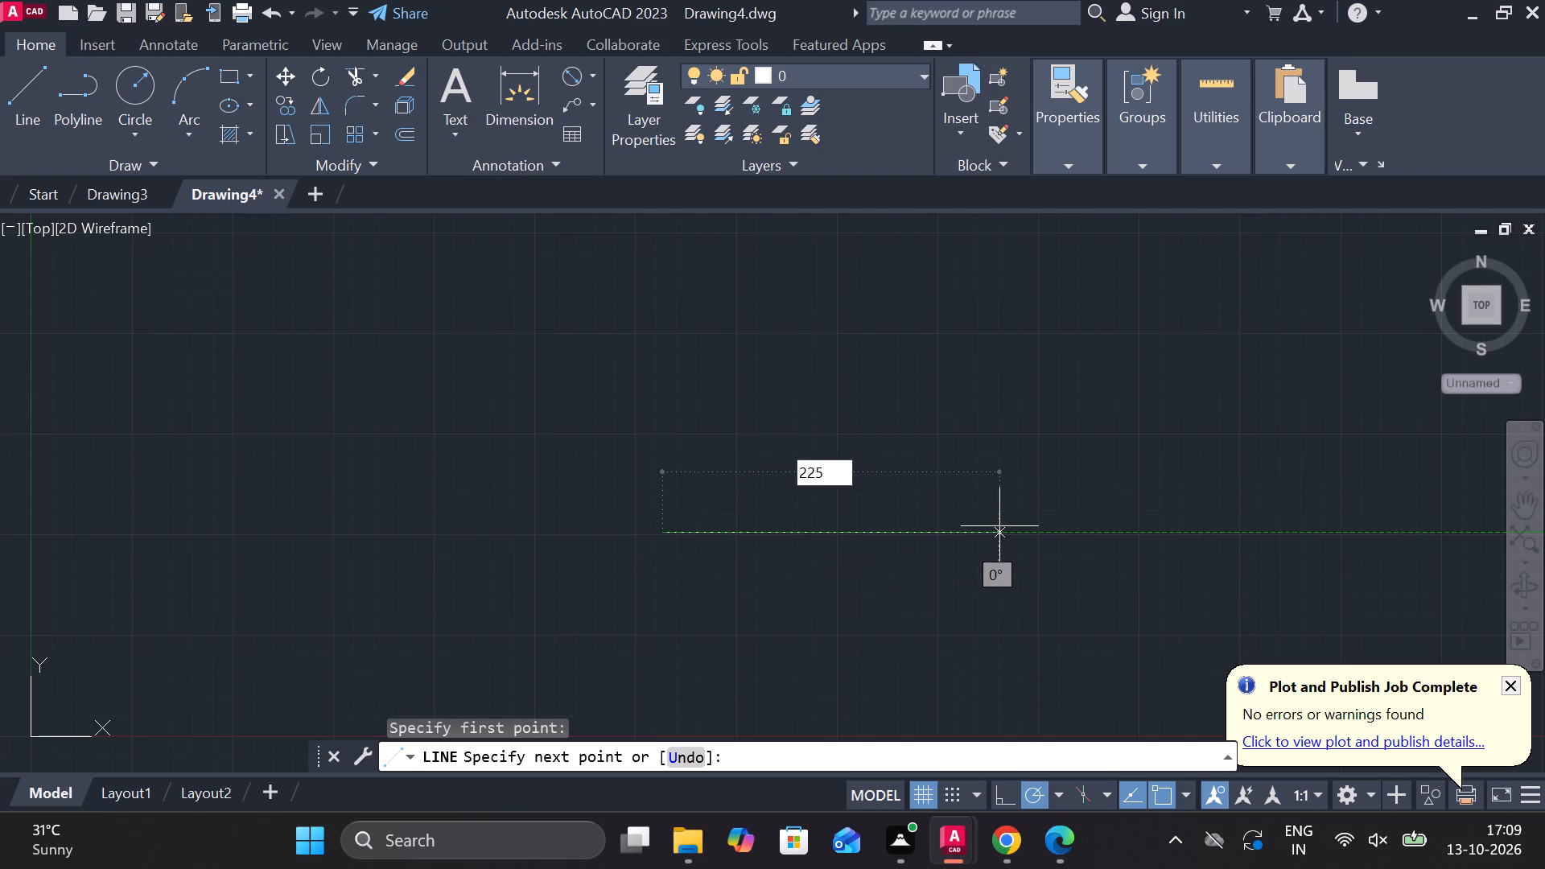
pyautogui.press('Return')
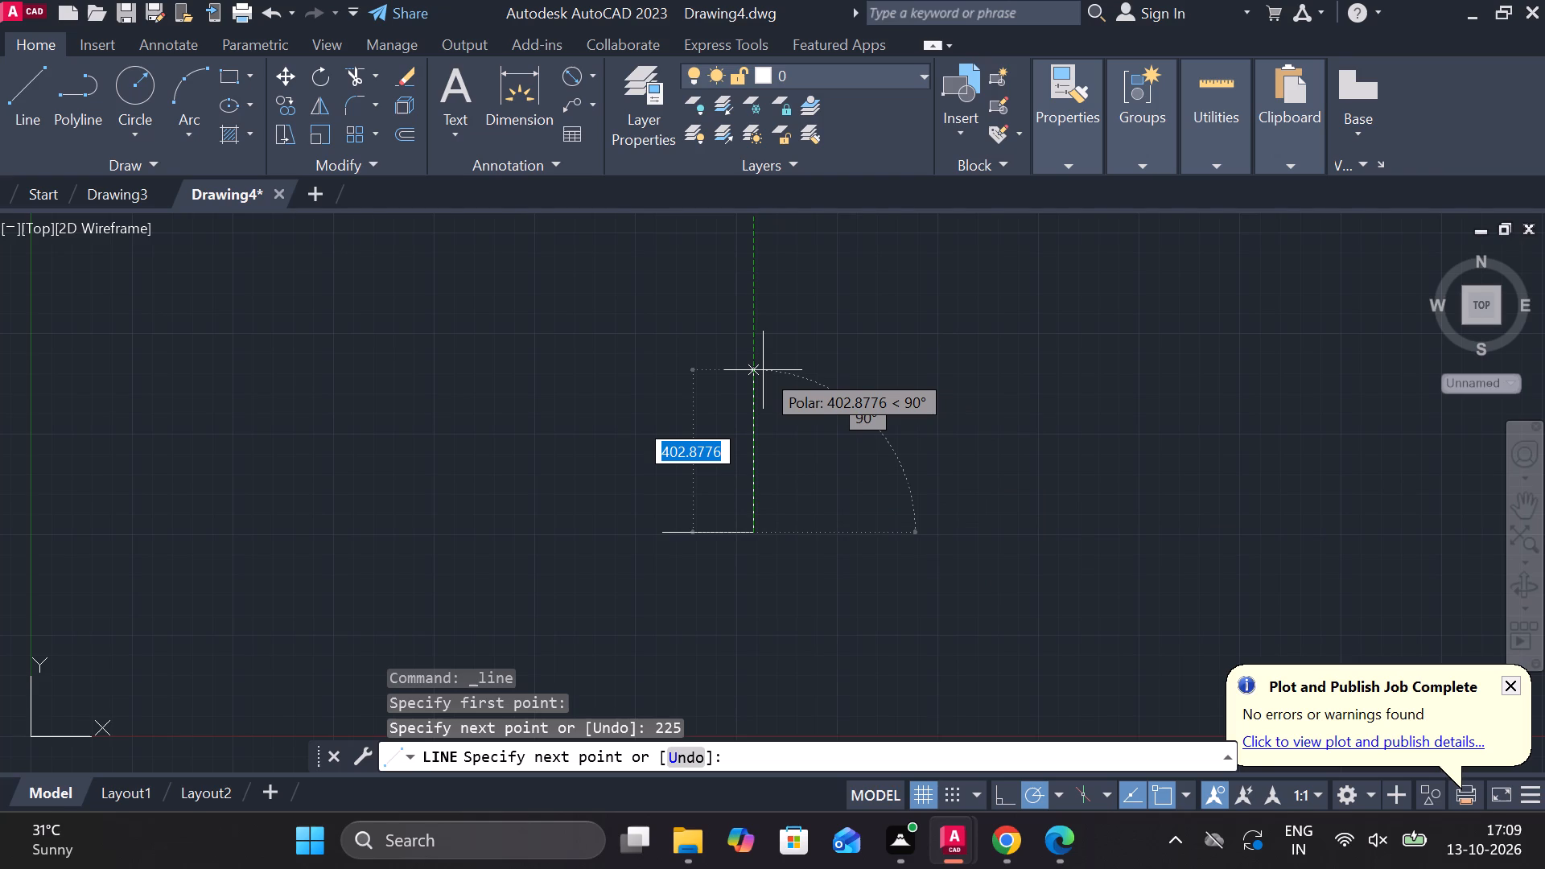
pyautogui.press('3')
pyautogui.press('7')
pyautogui.press('Return')
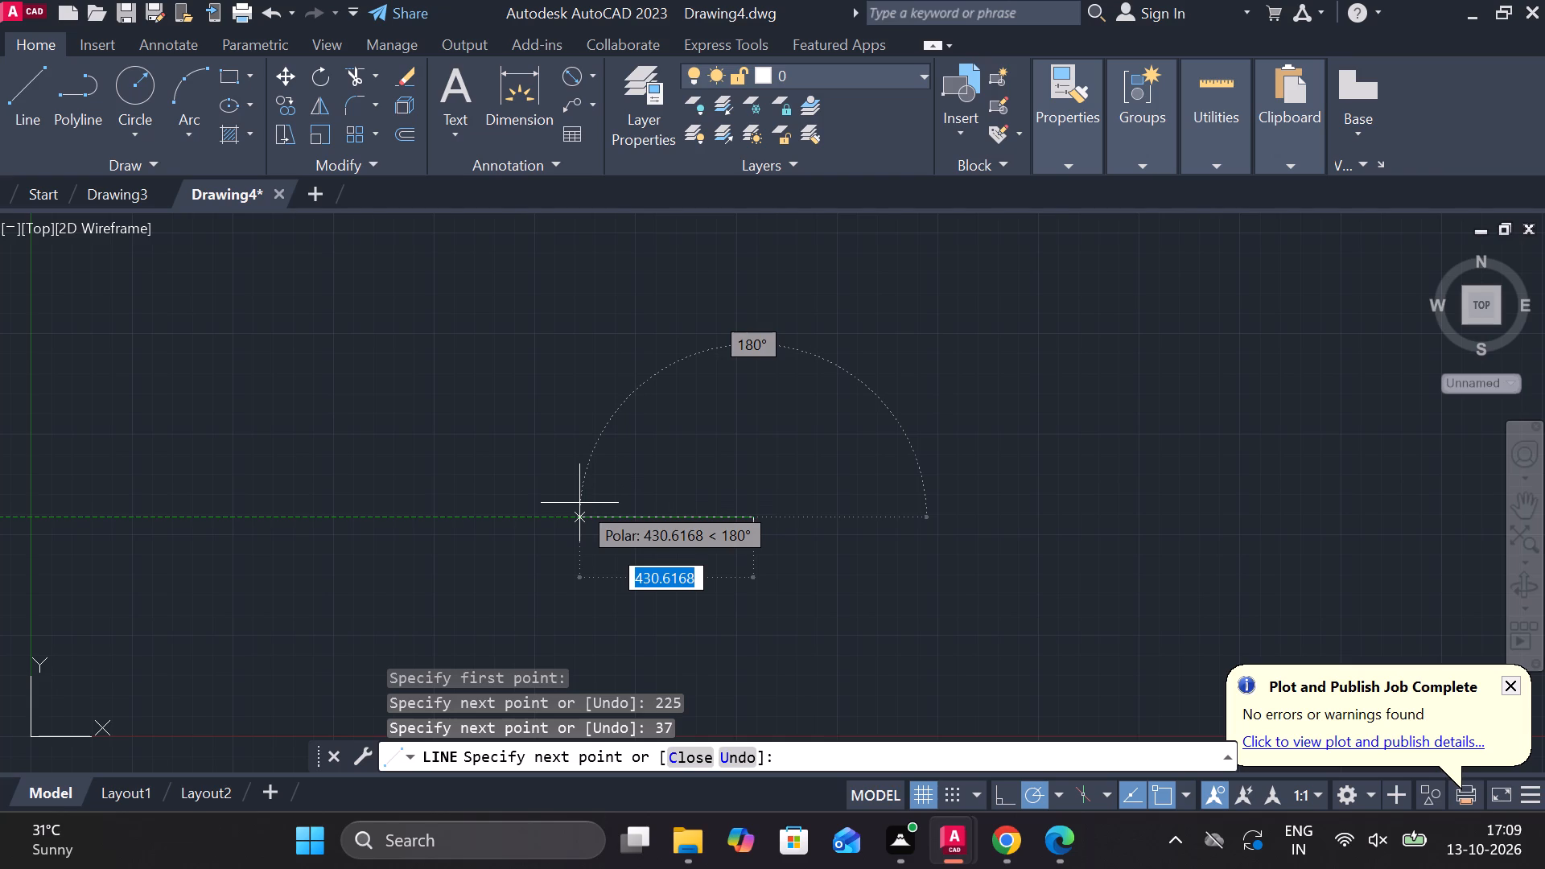
pyautogui.write('225')
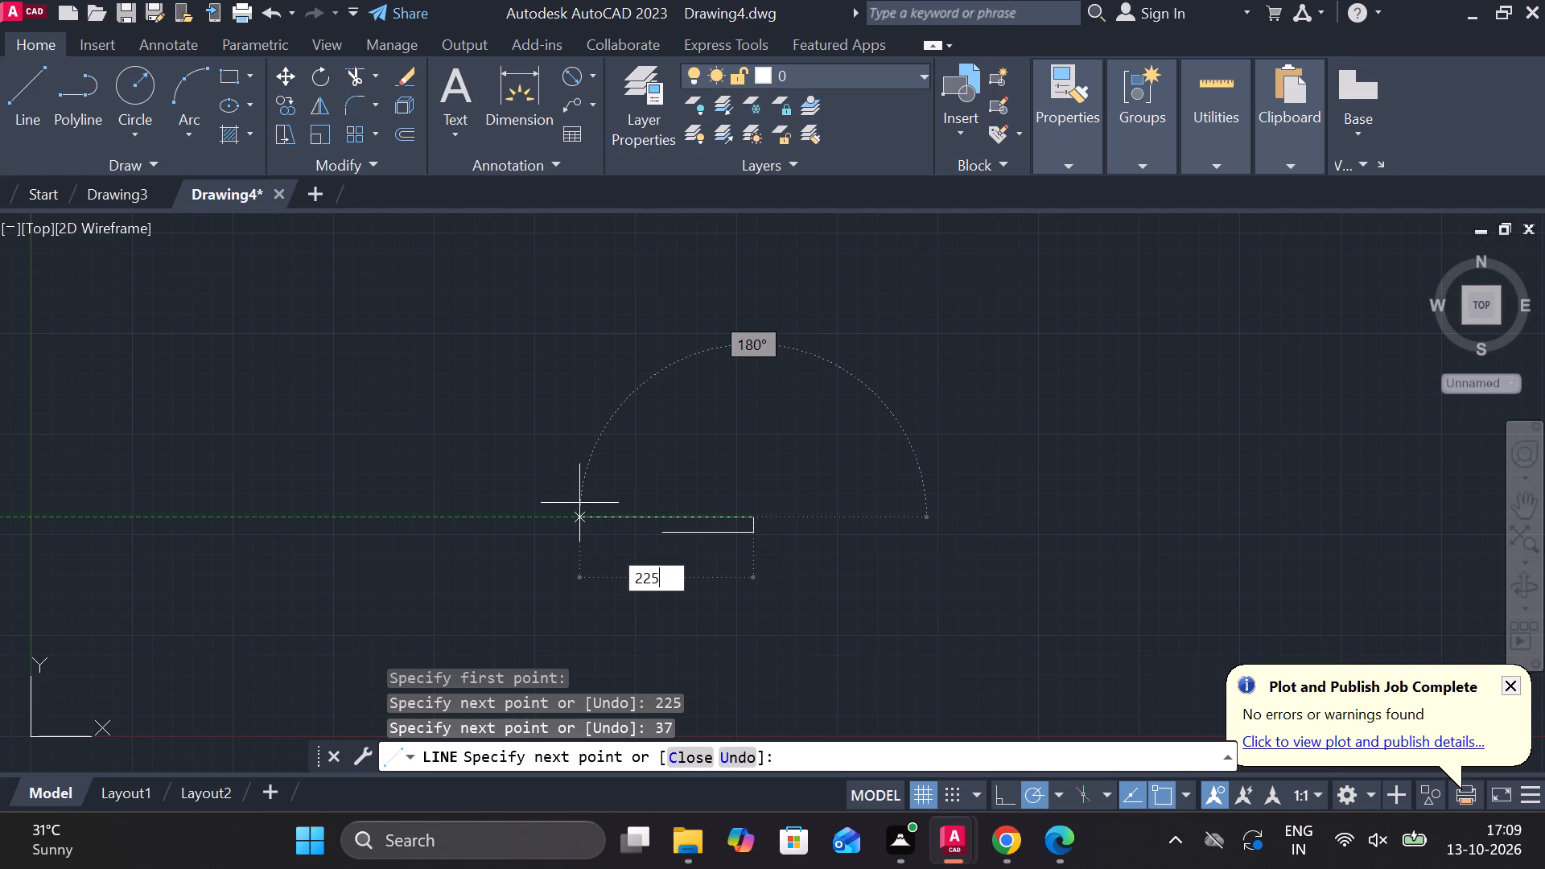
pyautogui.press('Return')
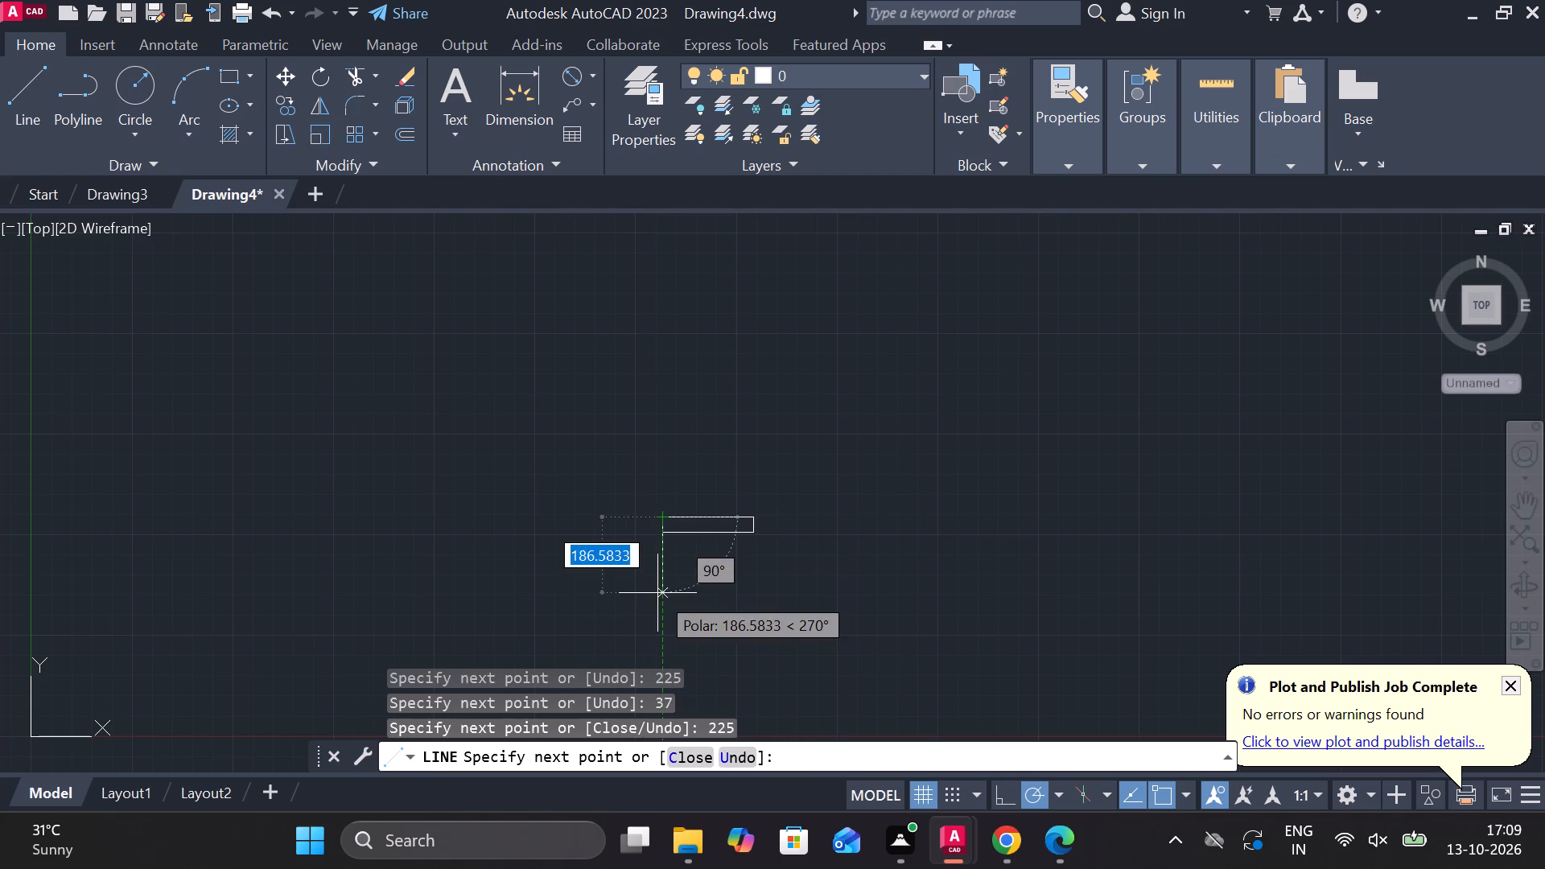
pyautogui.scroll(4, 657, 593)
pyautogui.scroll(-2, 688, 505)
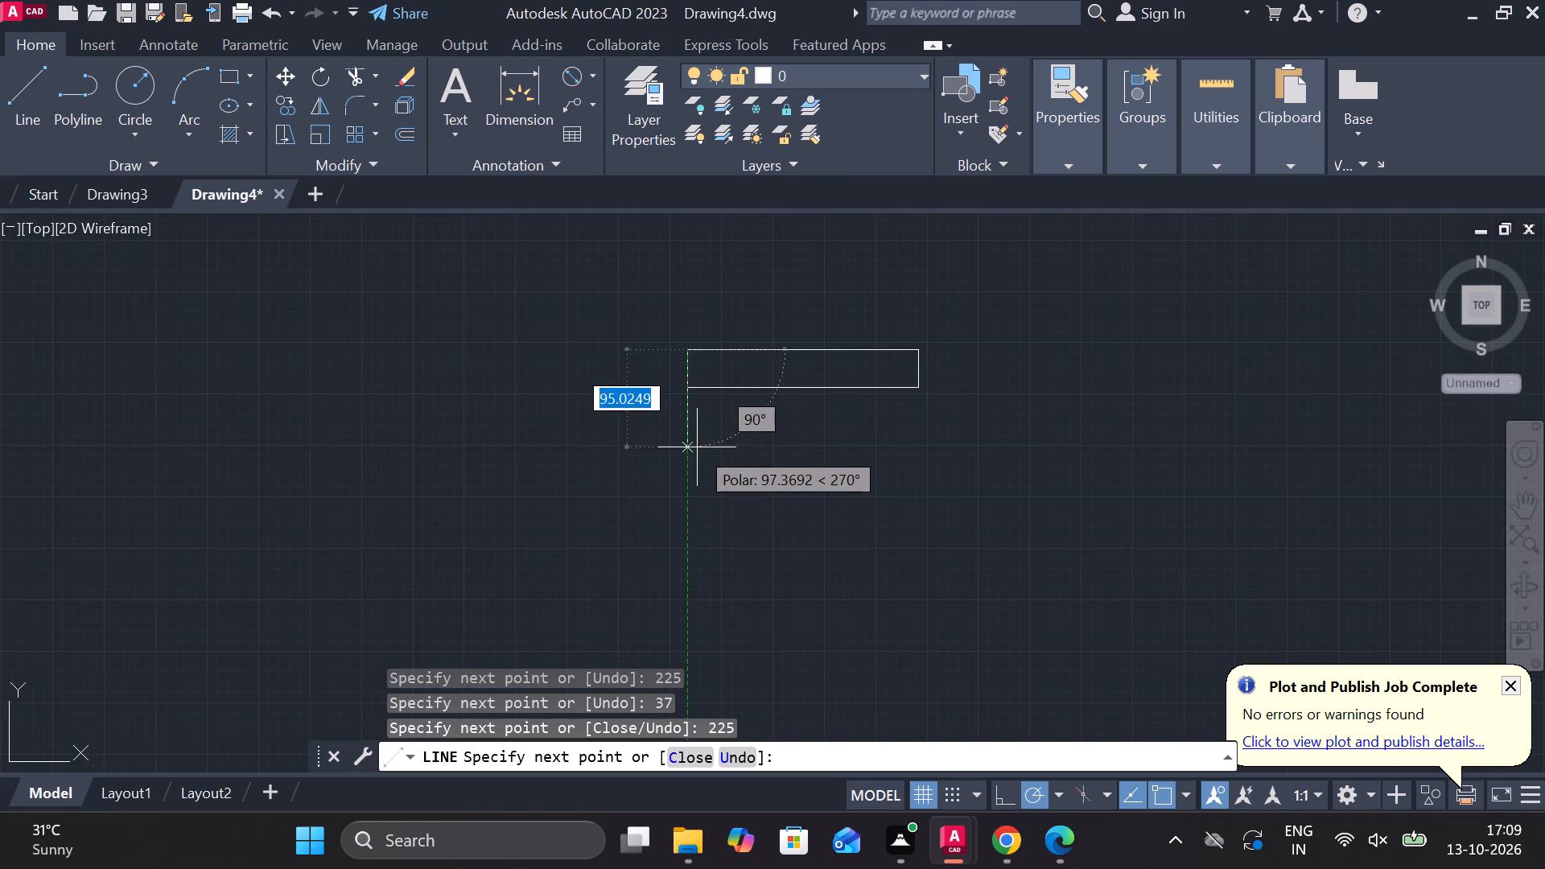
pyautogui.scroll(3, 697, 422)
pyautogui.scroll(-1, 704, 400)
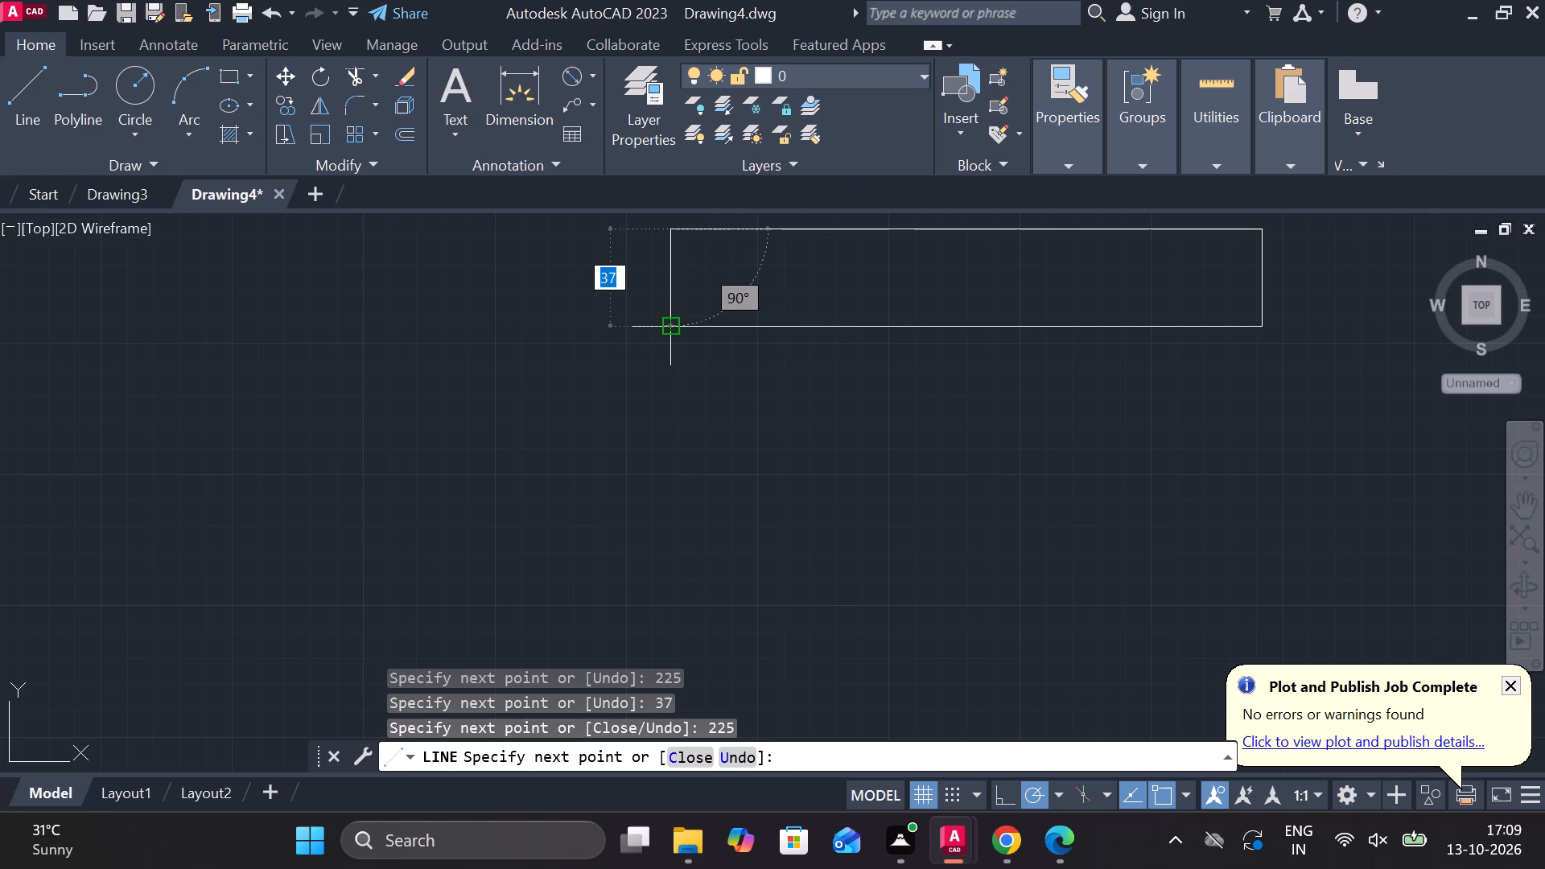
pyautogui.click(666, 318)
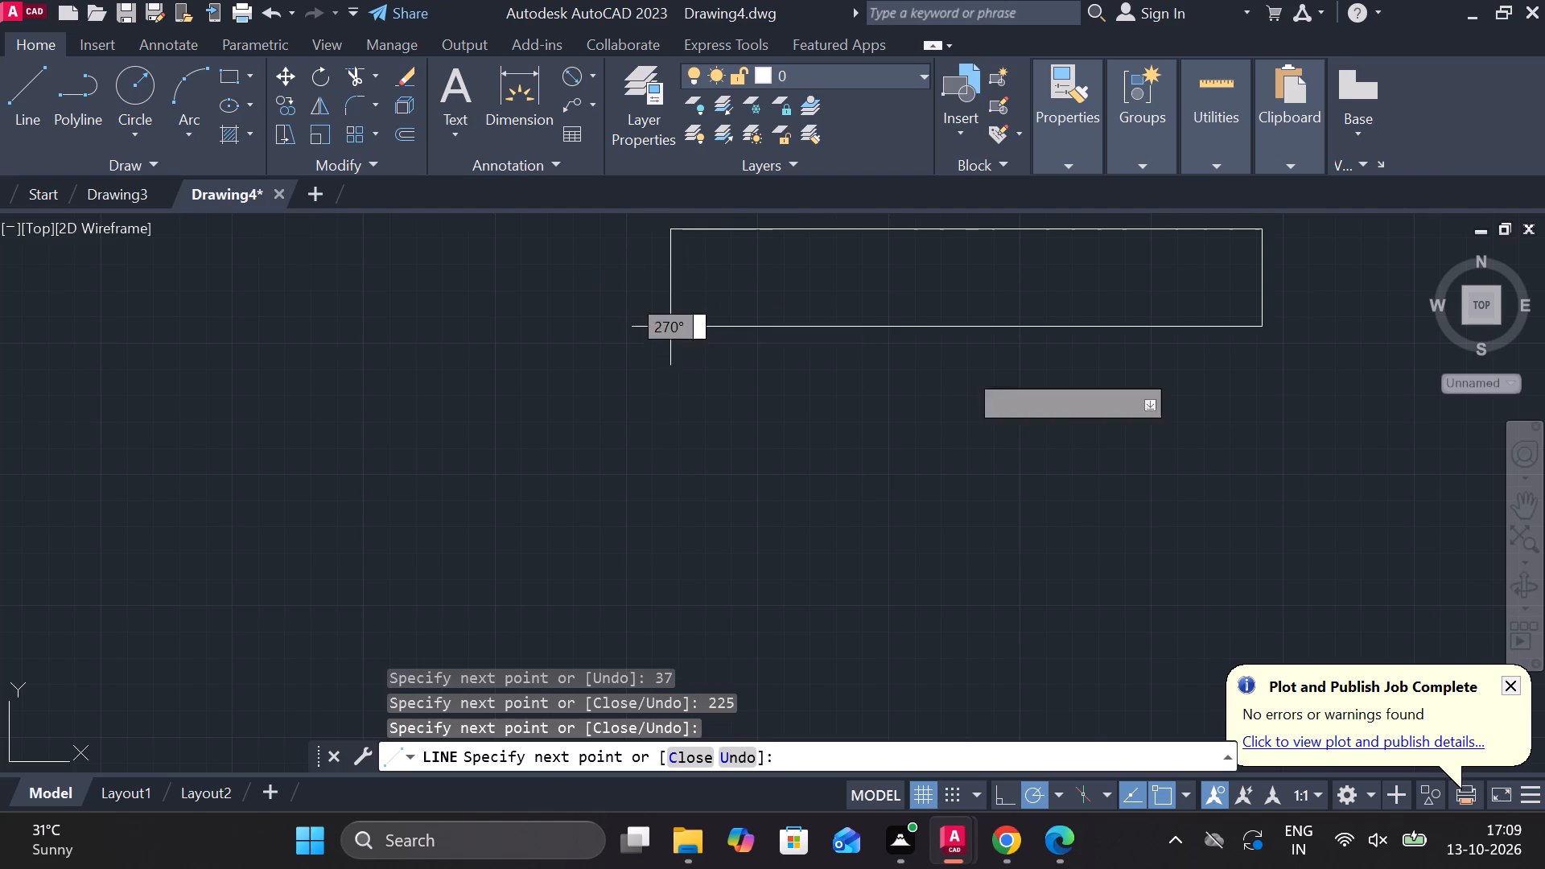
pyautogui.press('Escape')
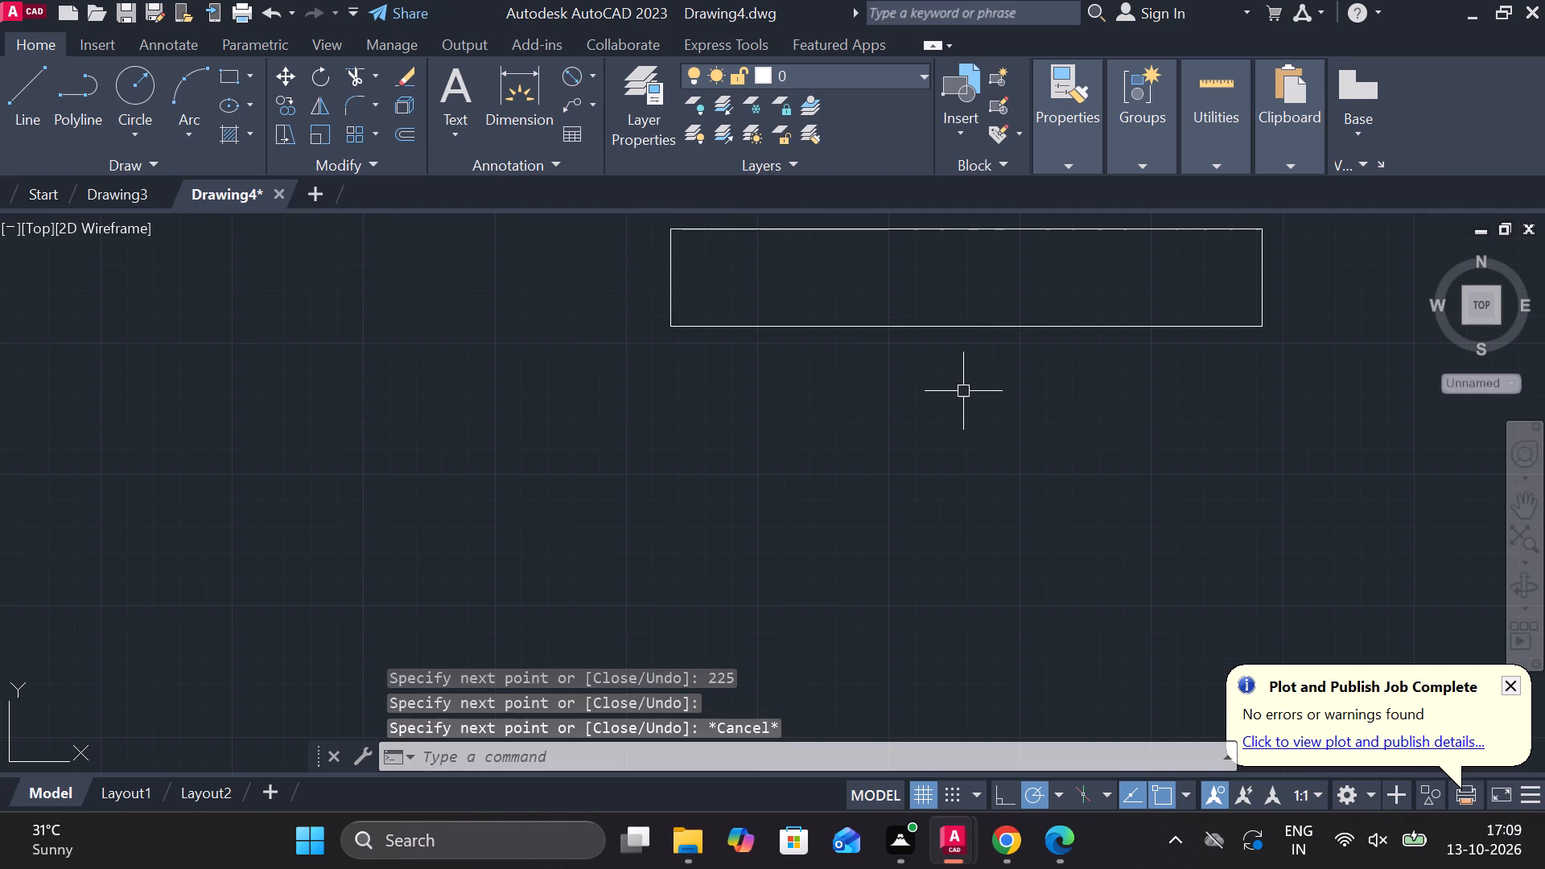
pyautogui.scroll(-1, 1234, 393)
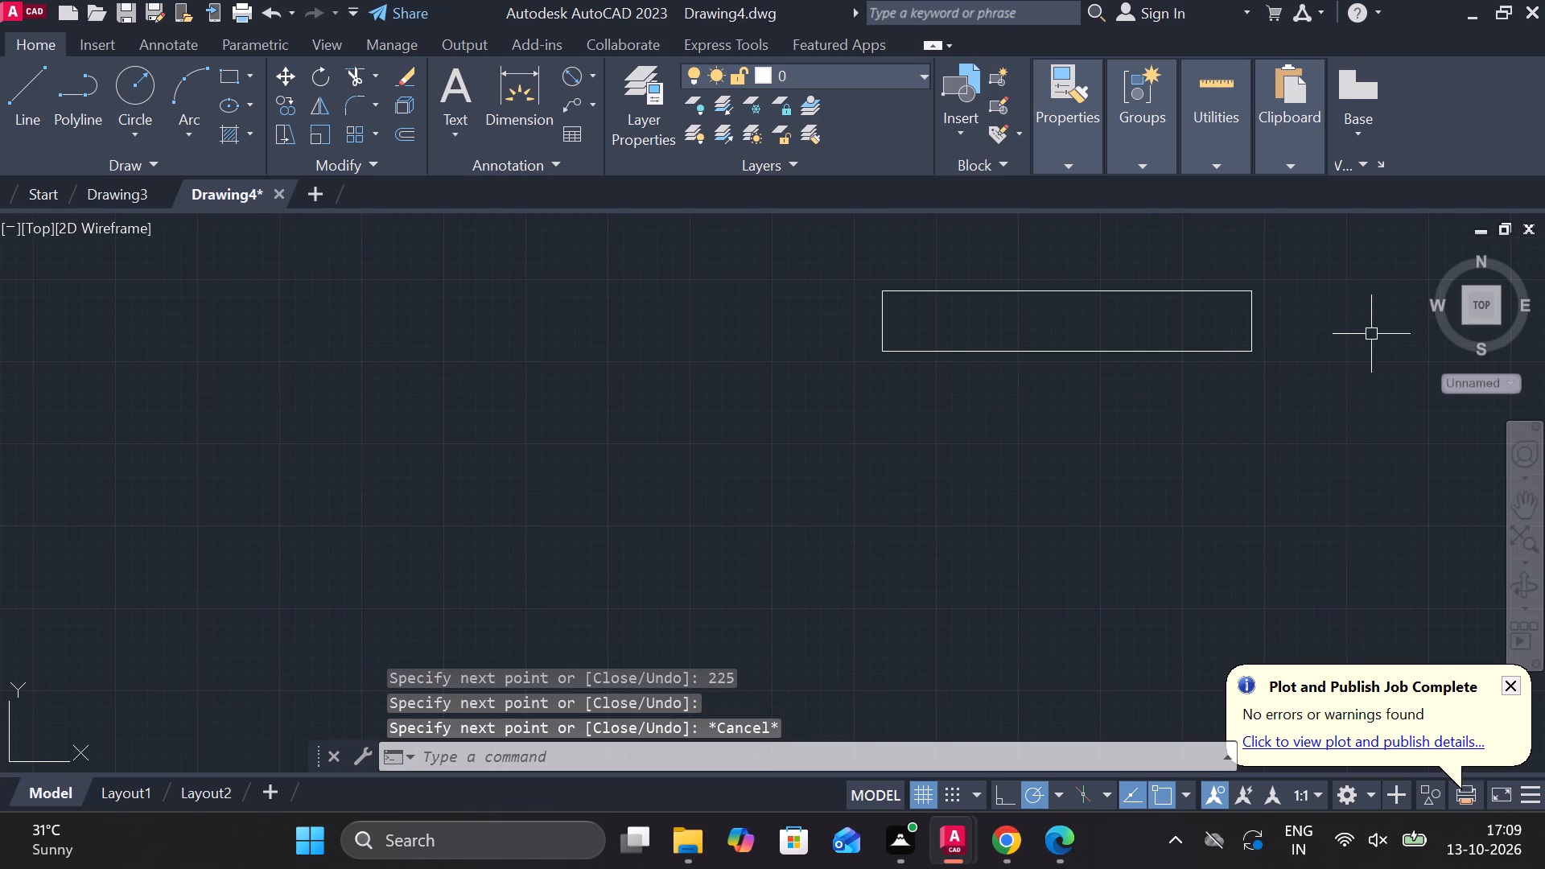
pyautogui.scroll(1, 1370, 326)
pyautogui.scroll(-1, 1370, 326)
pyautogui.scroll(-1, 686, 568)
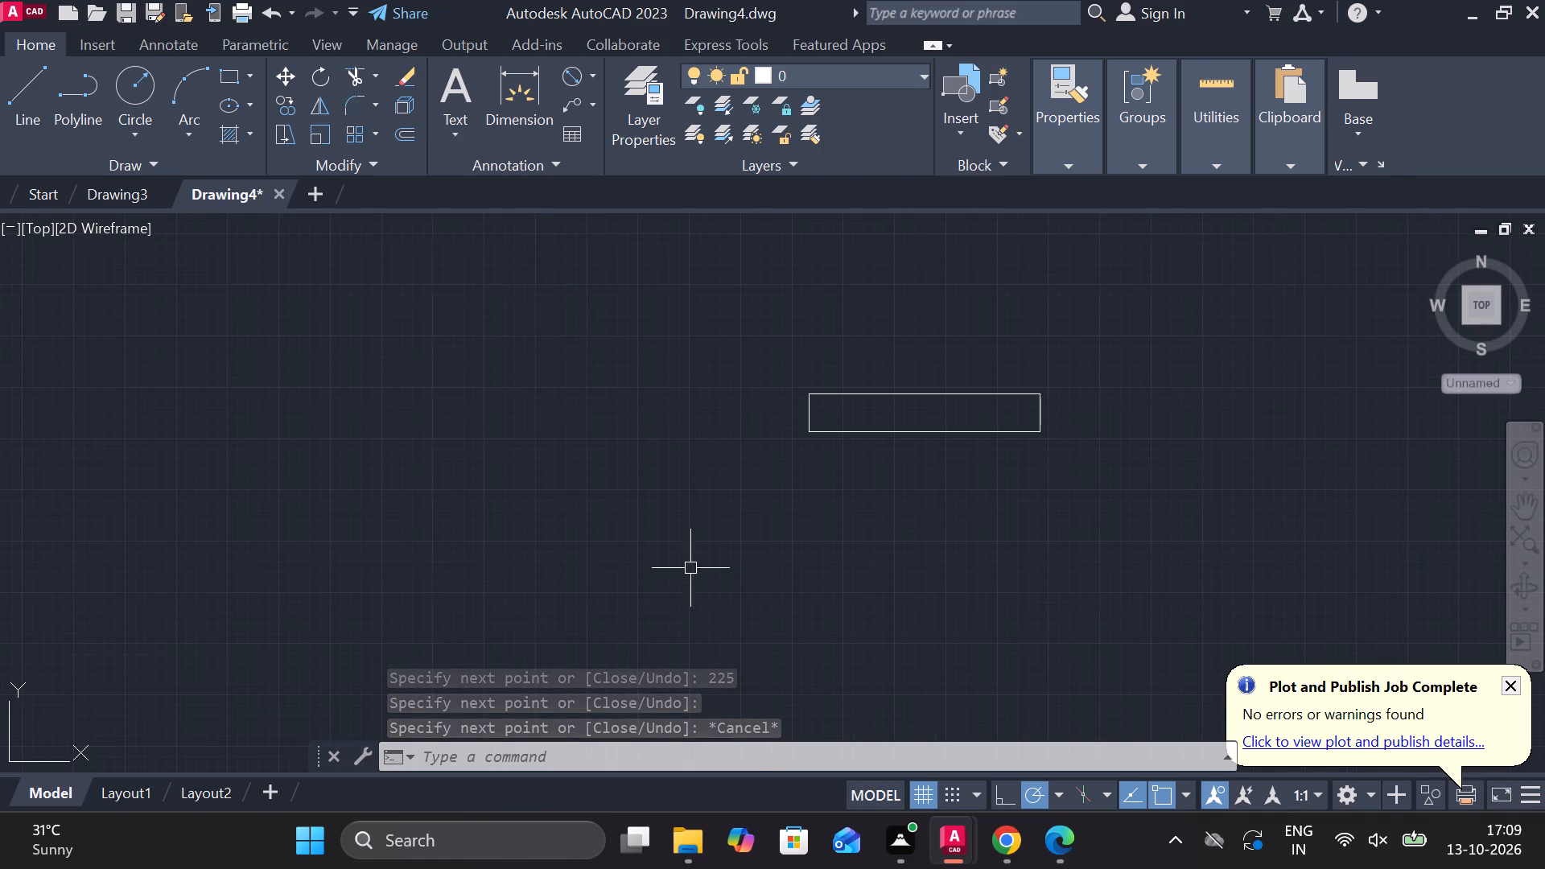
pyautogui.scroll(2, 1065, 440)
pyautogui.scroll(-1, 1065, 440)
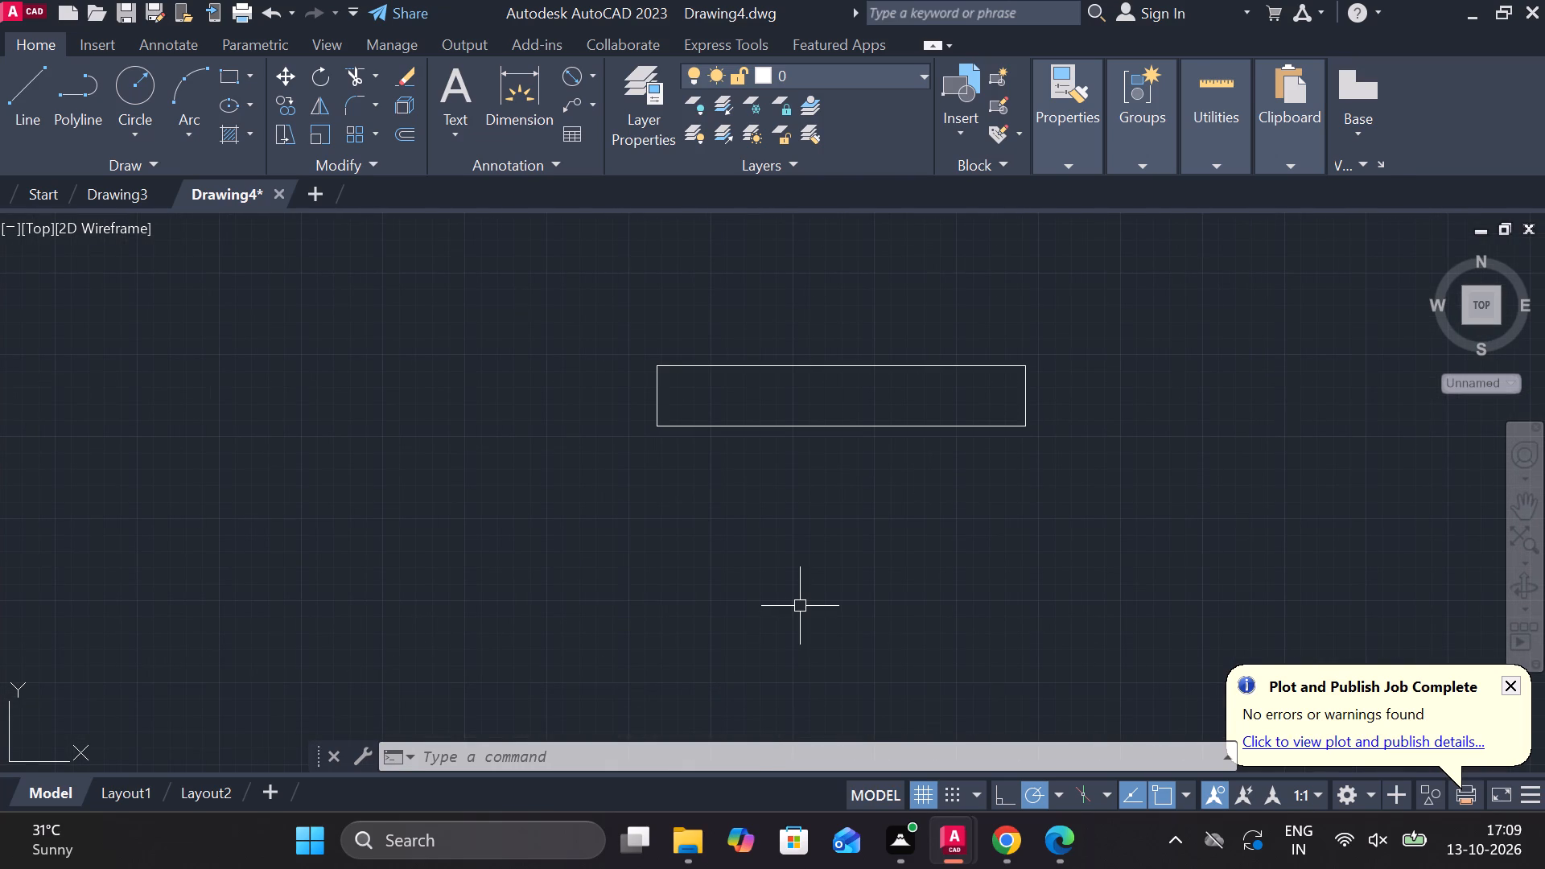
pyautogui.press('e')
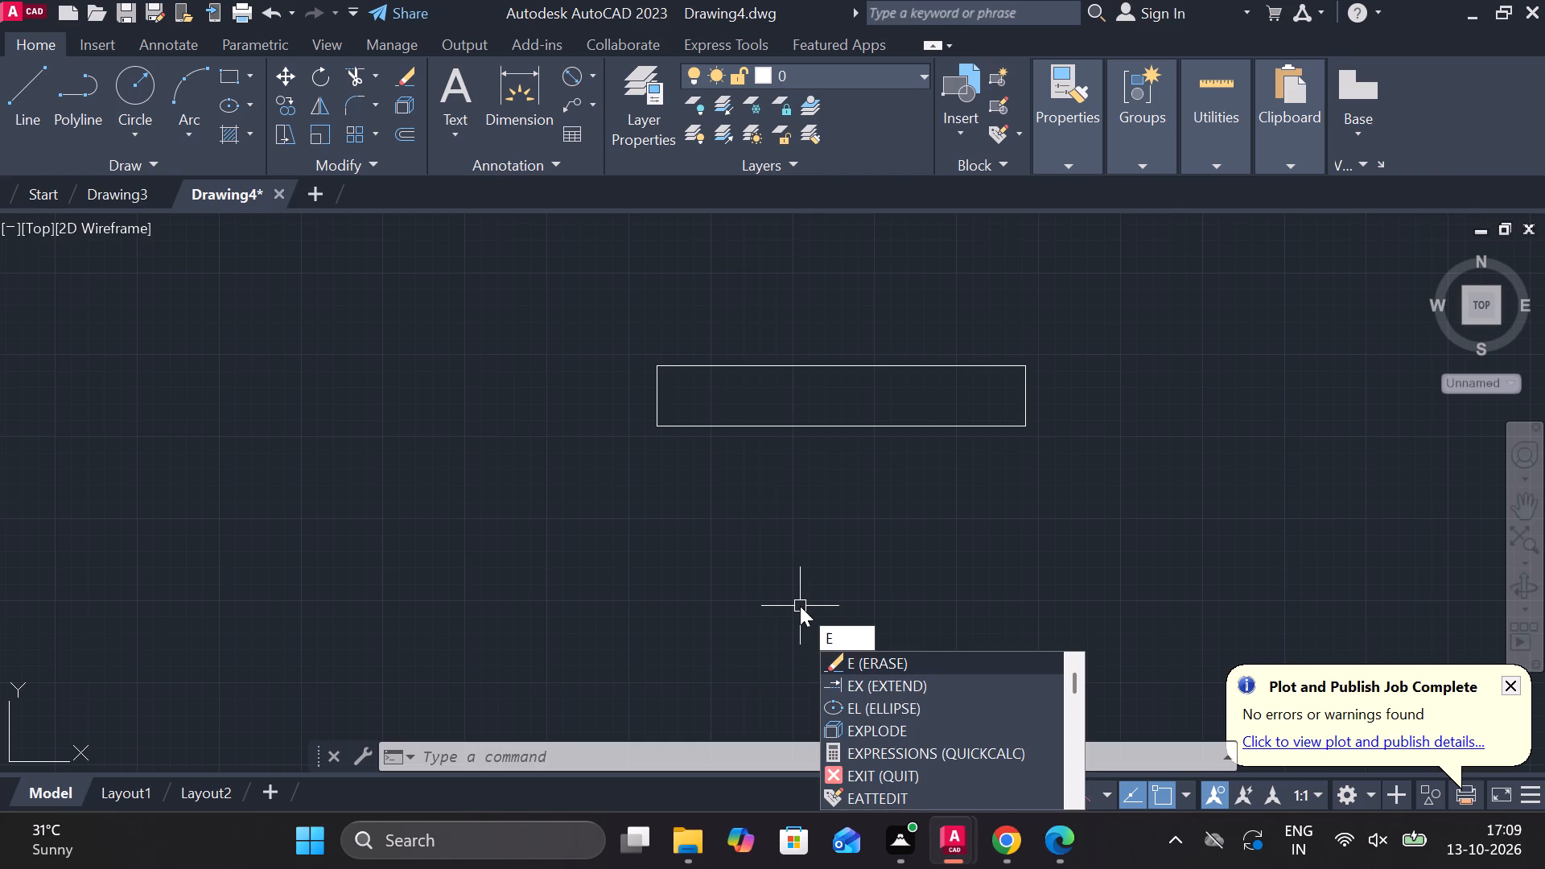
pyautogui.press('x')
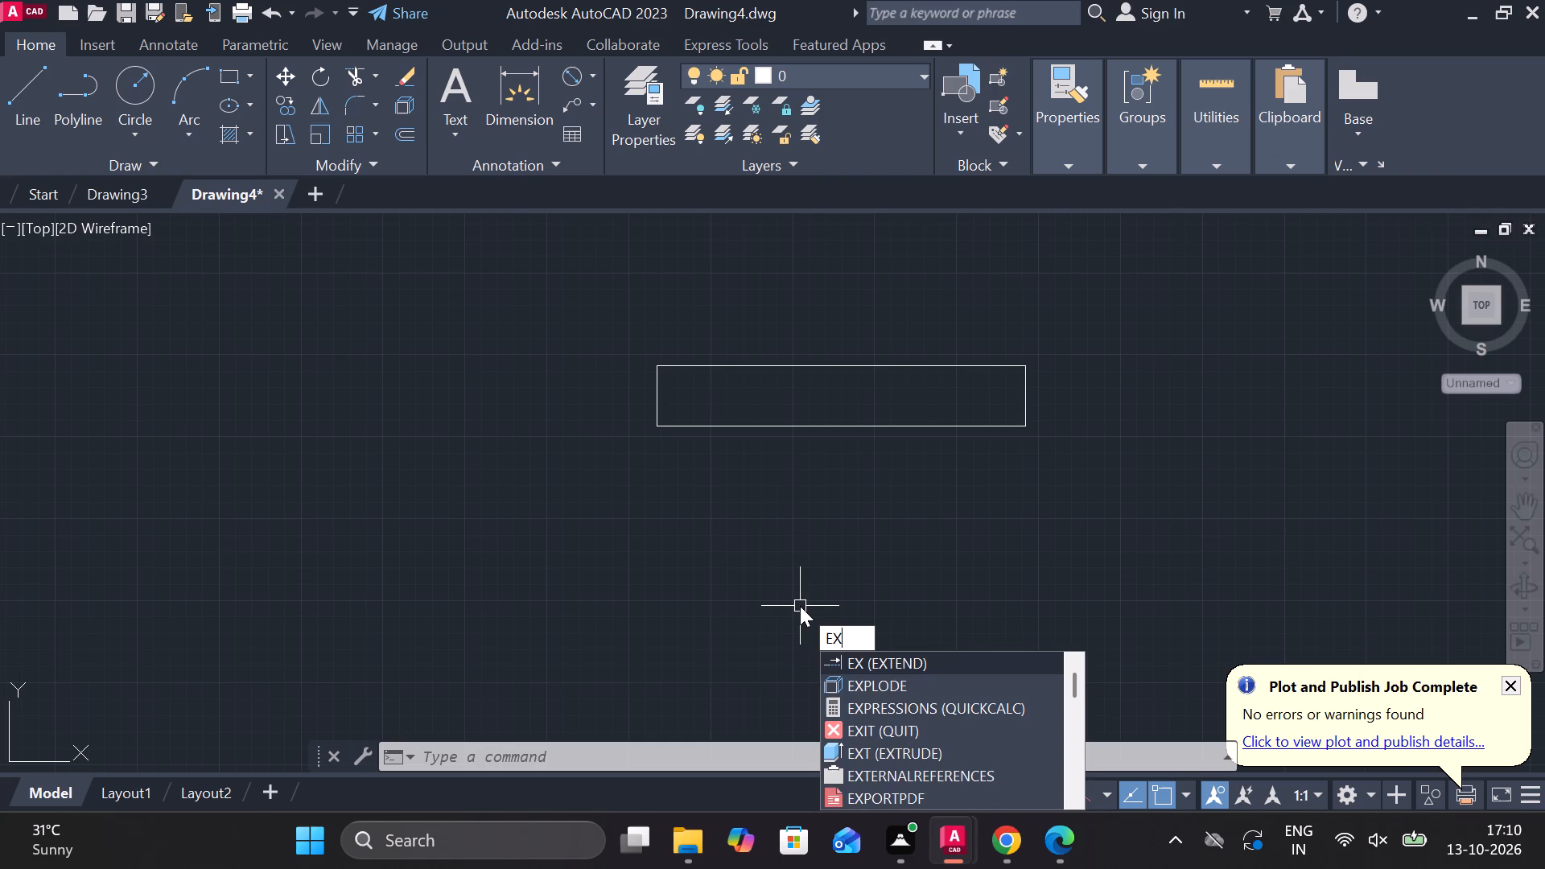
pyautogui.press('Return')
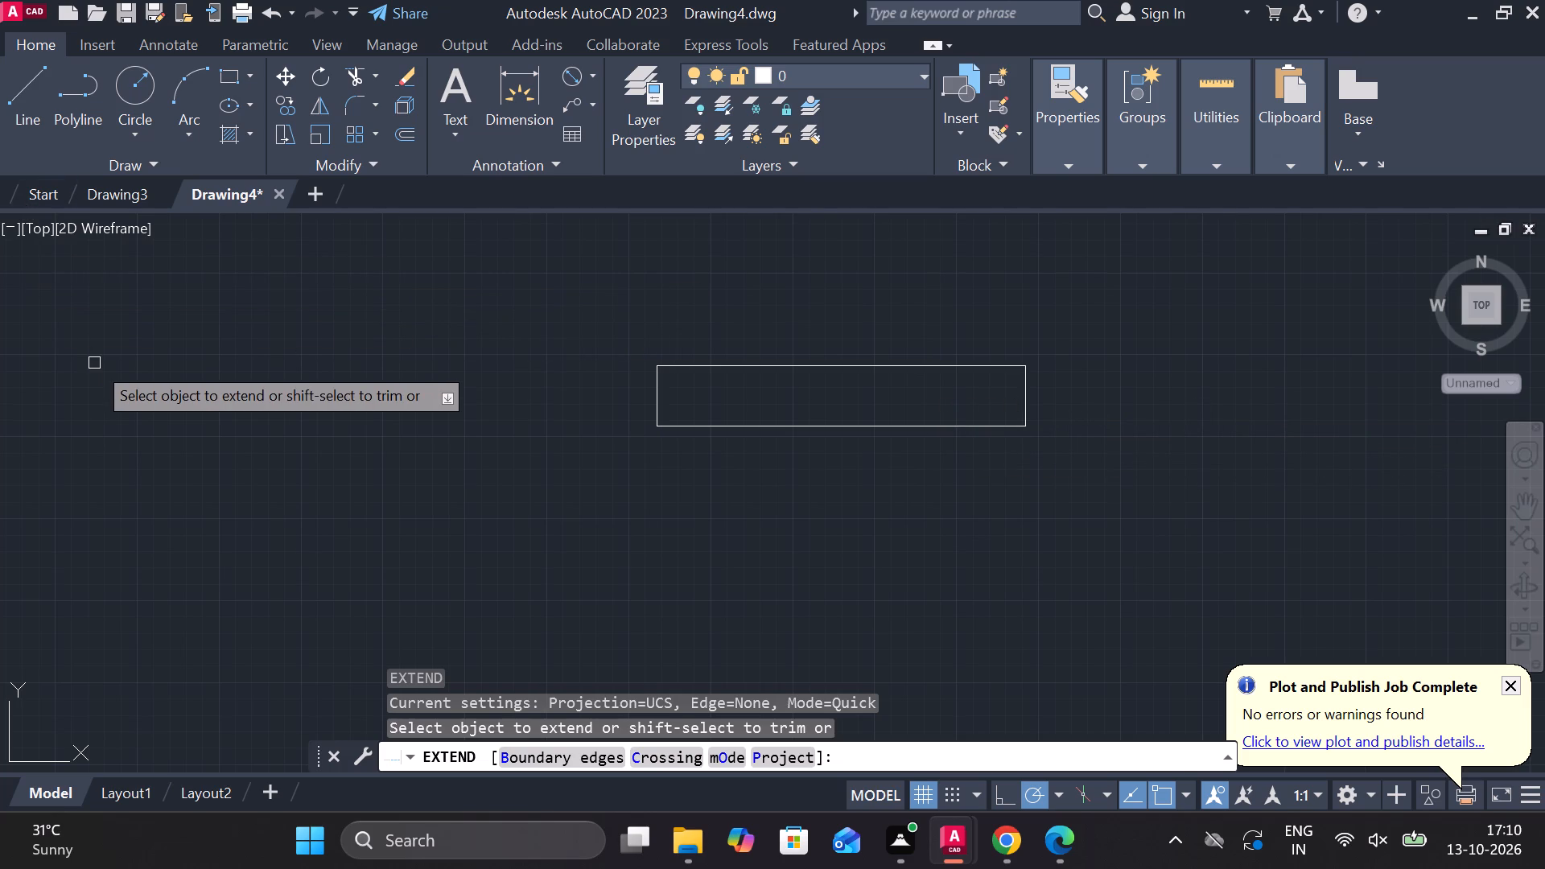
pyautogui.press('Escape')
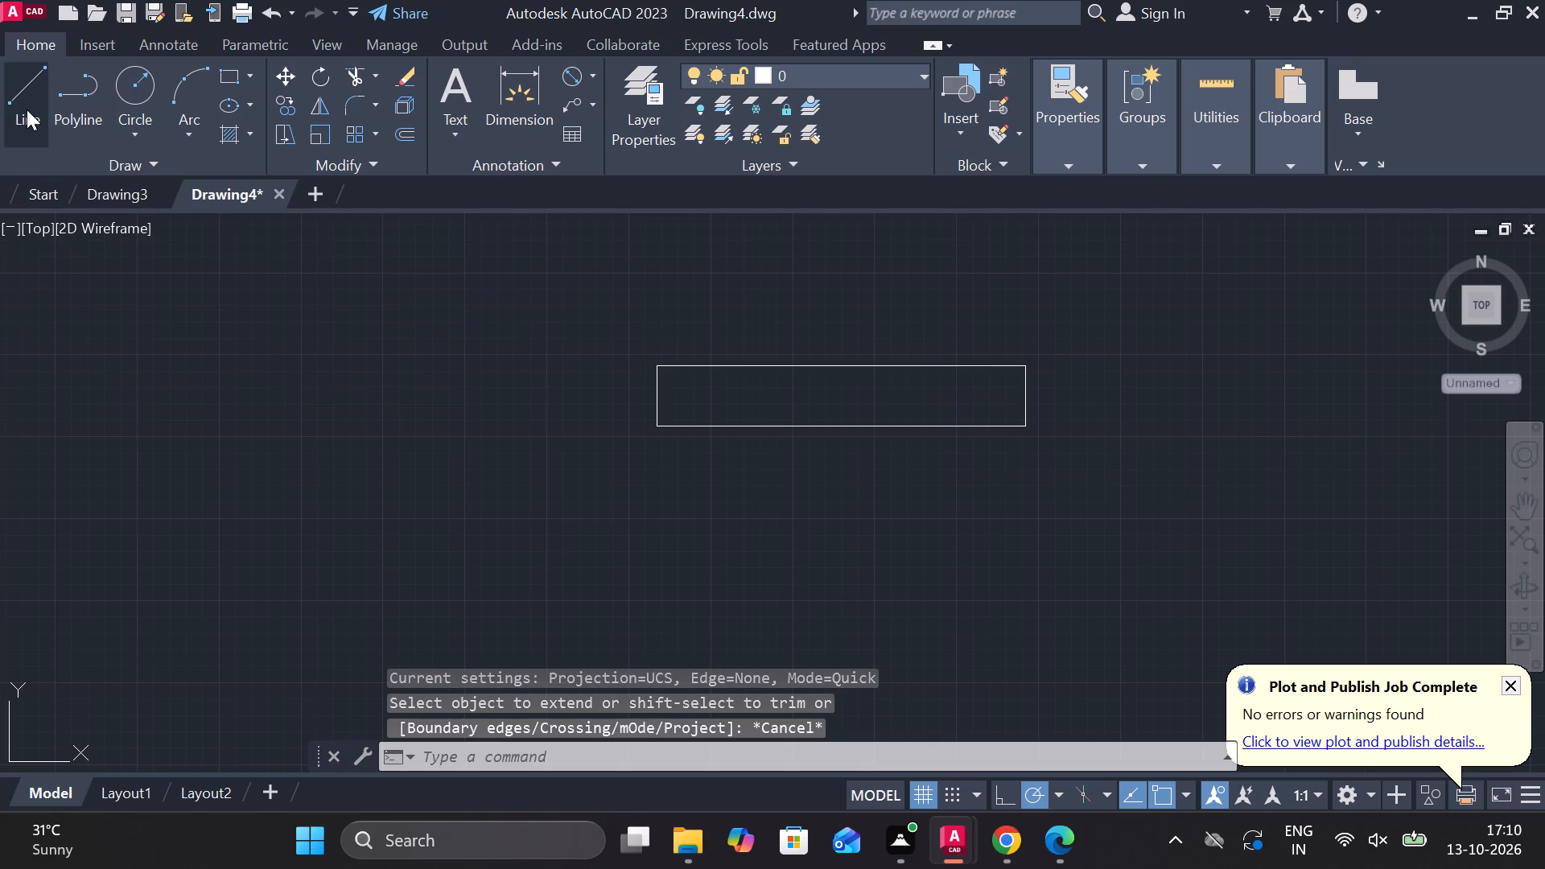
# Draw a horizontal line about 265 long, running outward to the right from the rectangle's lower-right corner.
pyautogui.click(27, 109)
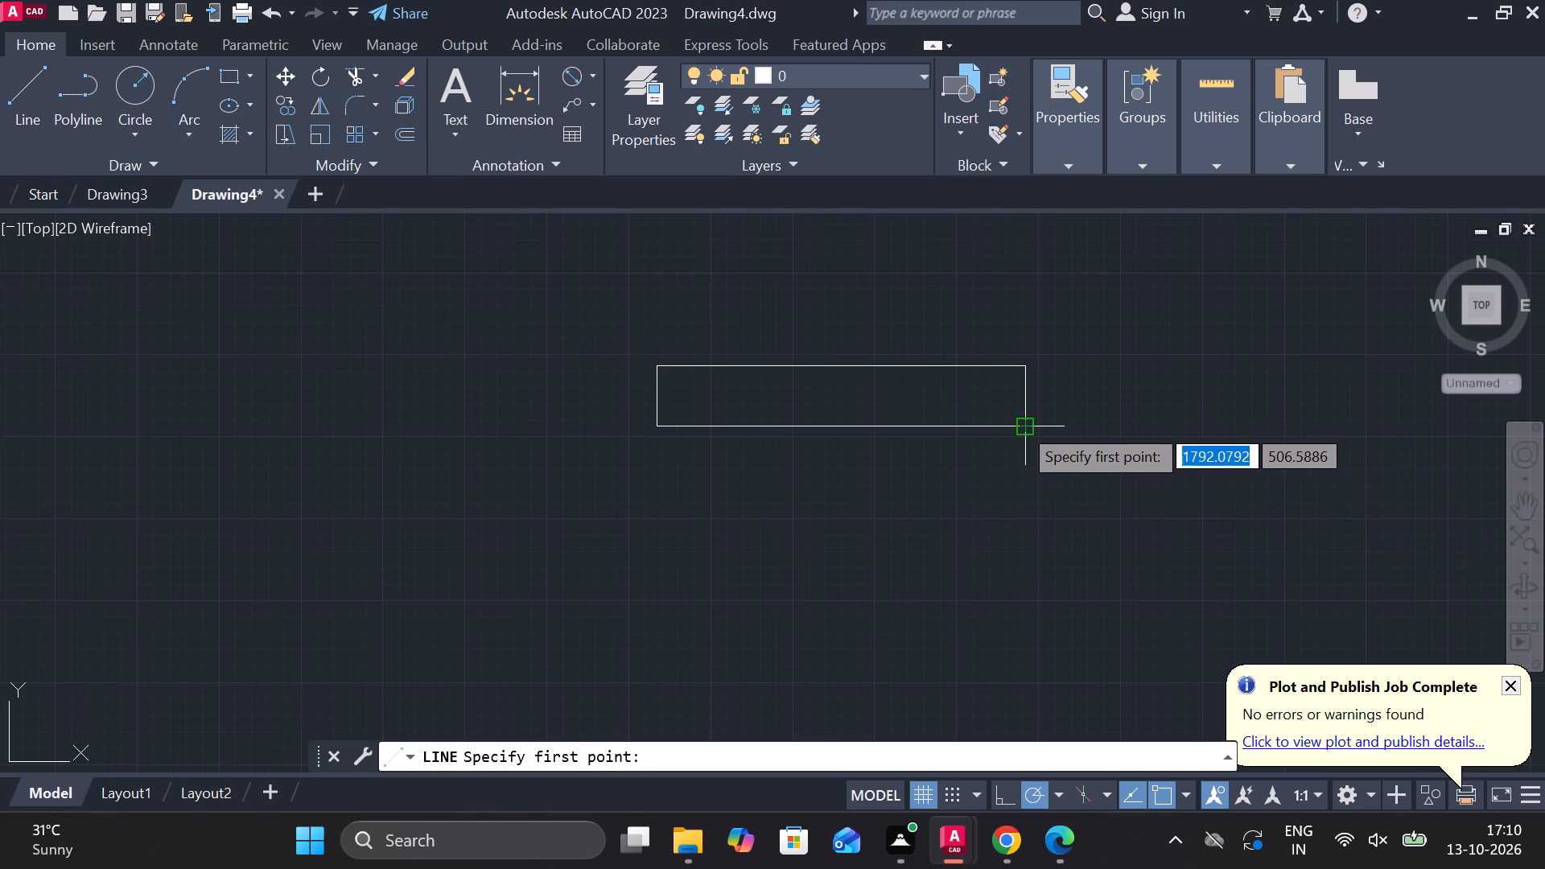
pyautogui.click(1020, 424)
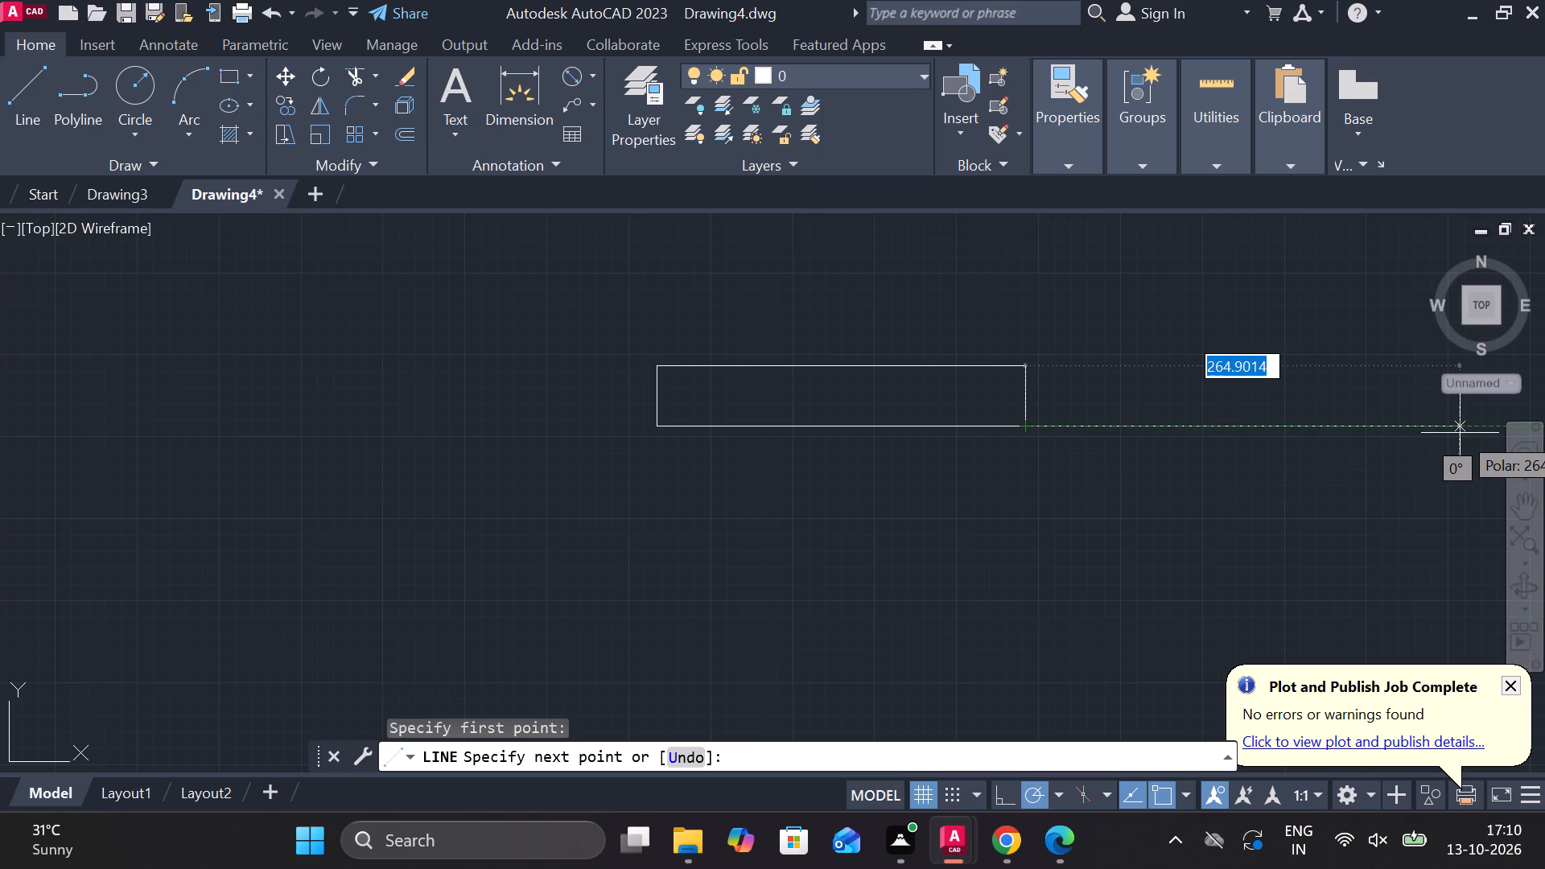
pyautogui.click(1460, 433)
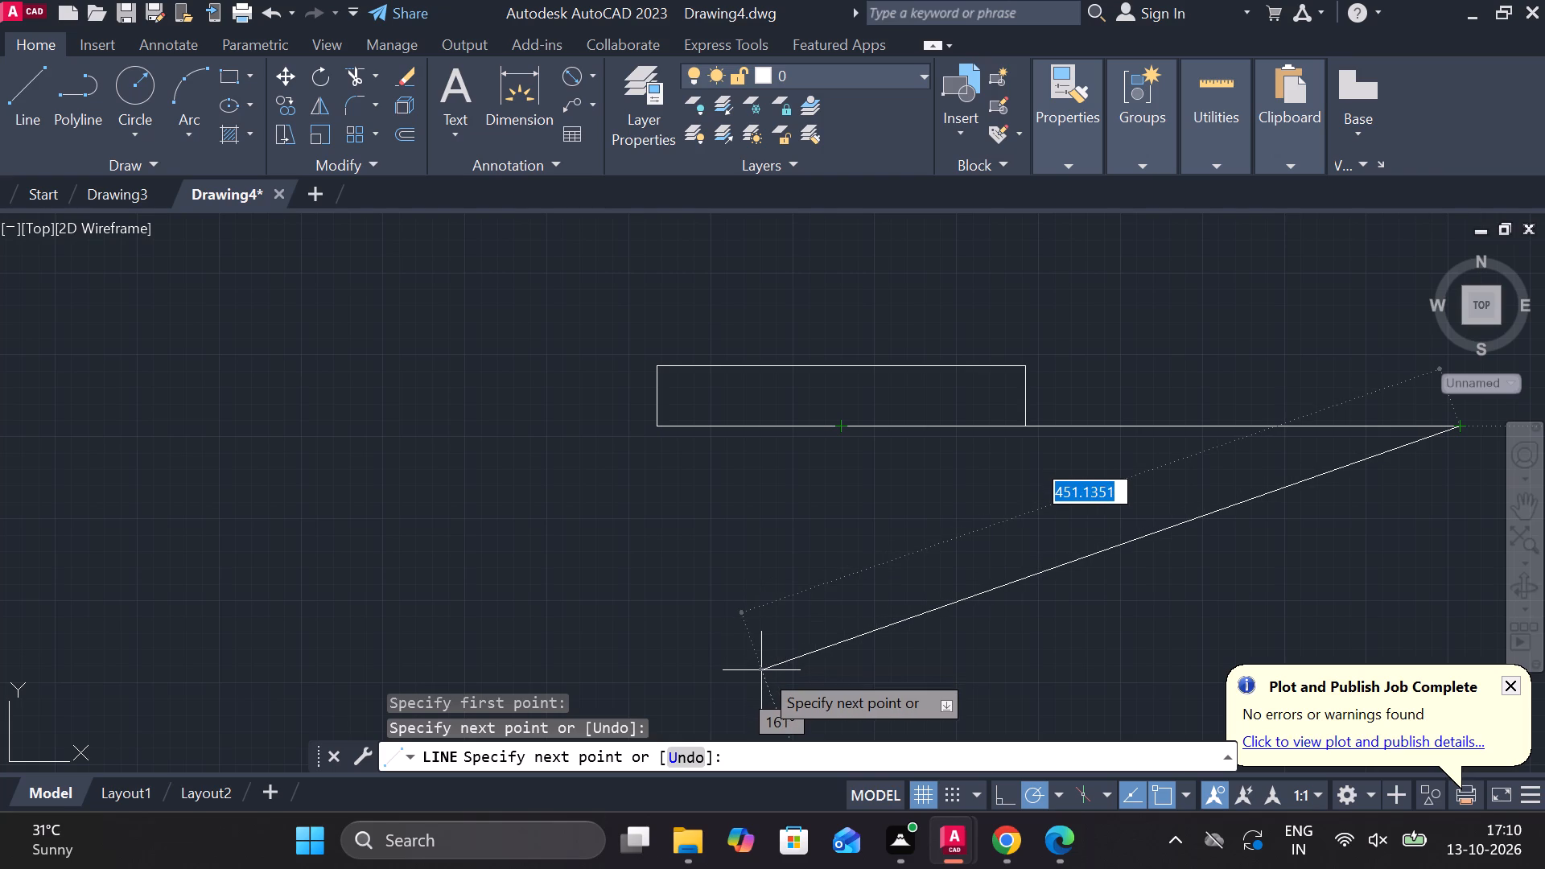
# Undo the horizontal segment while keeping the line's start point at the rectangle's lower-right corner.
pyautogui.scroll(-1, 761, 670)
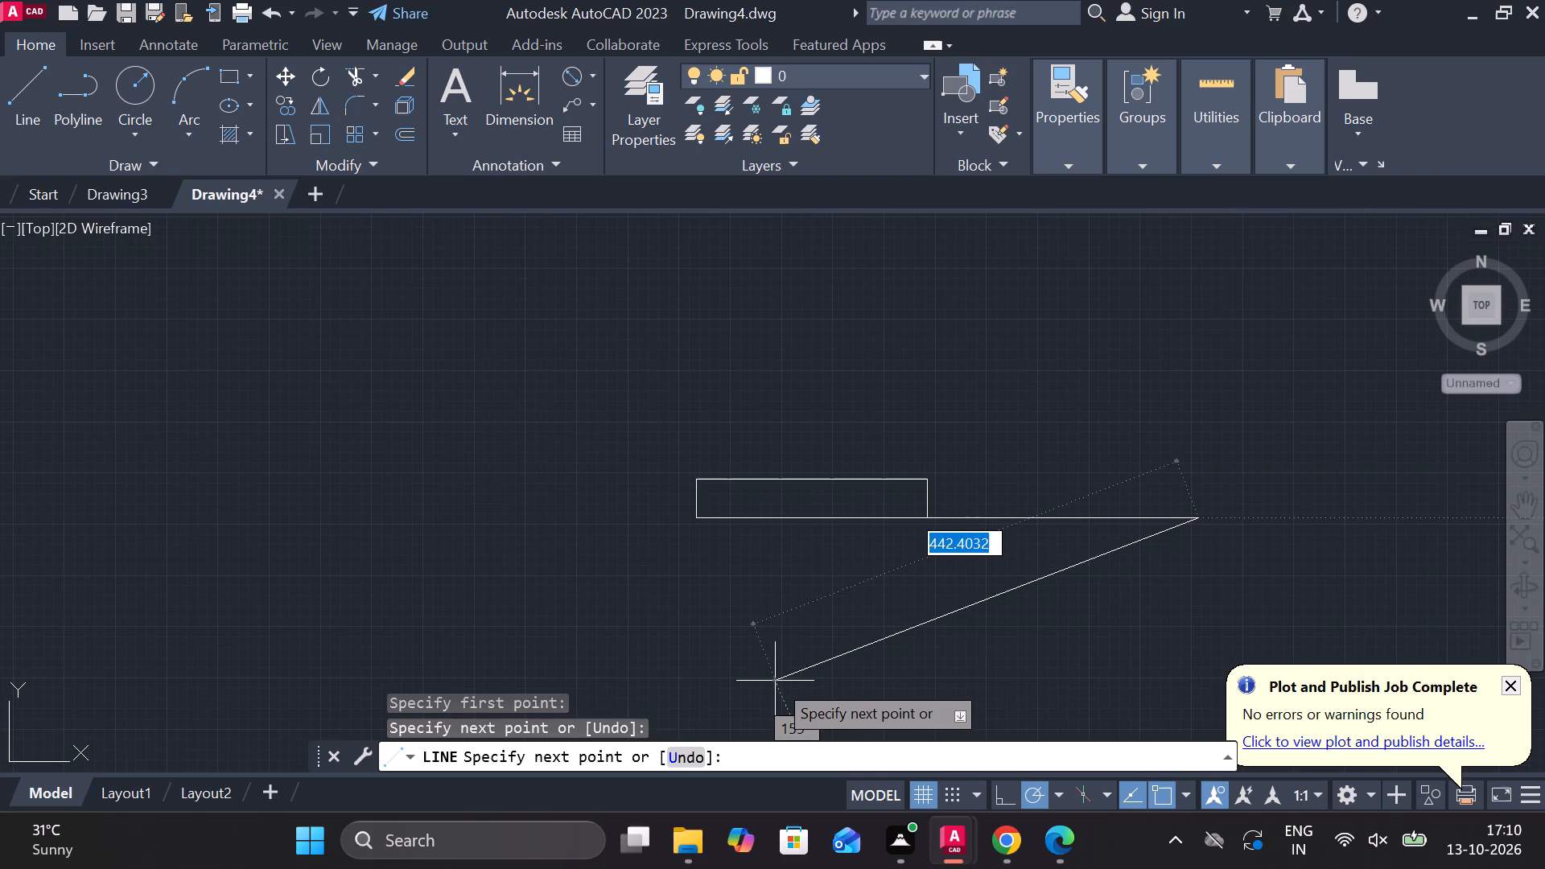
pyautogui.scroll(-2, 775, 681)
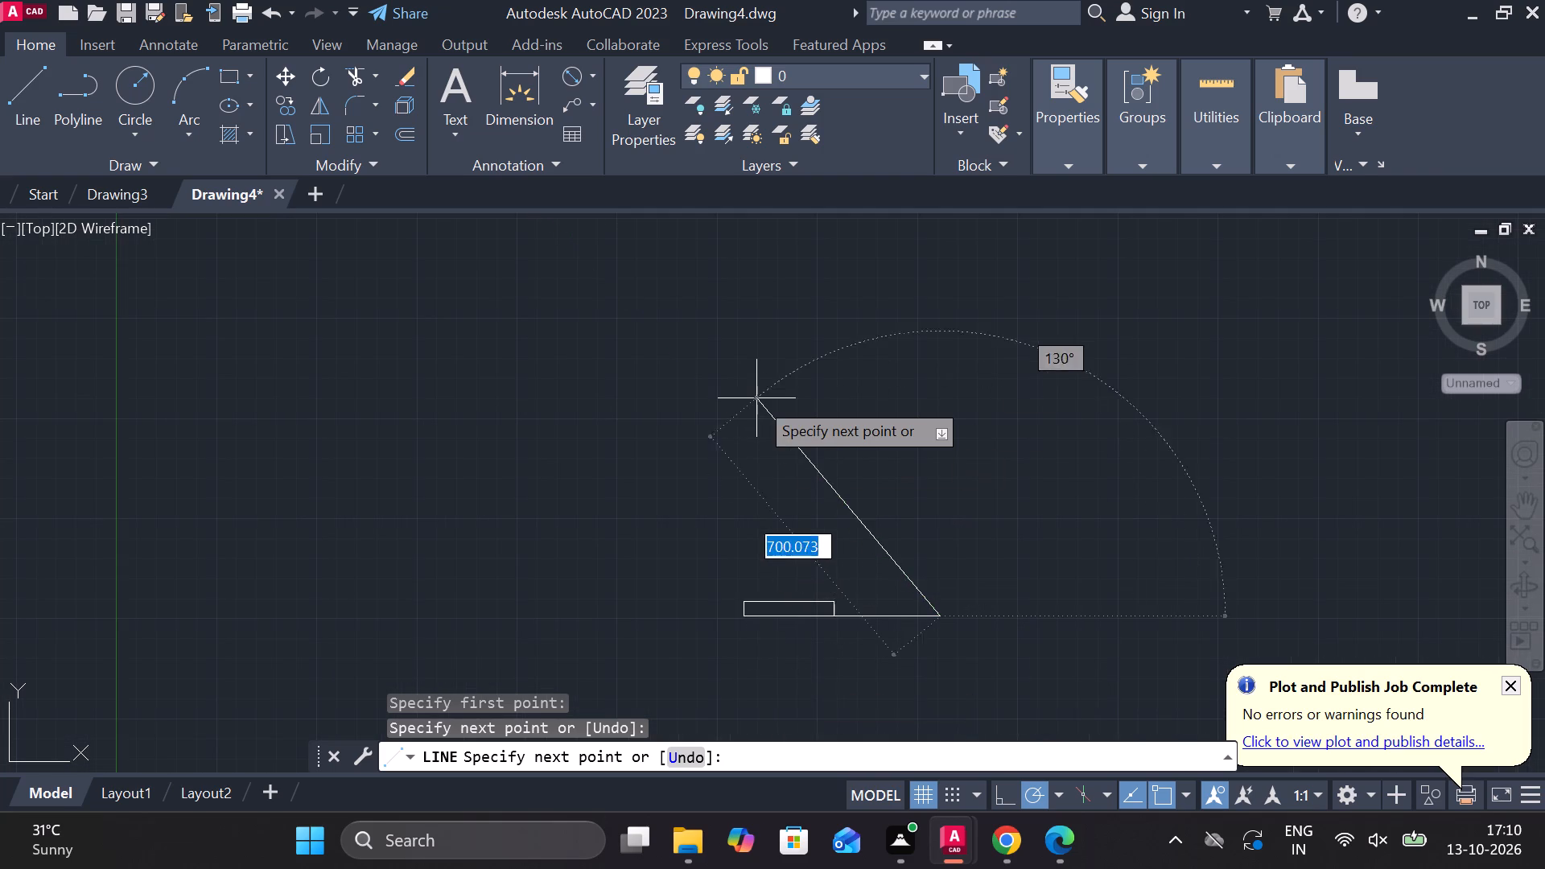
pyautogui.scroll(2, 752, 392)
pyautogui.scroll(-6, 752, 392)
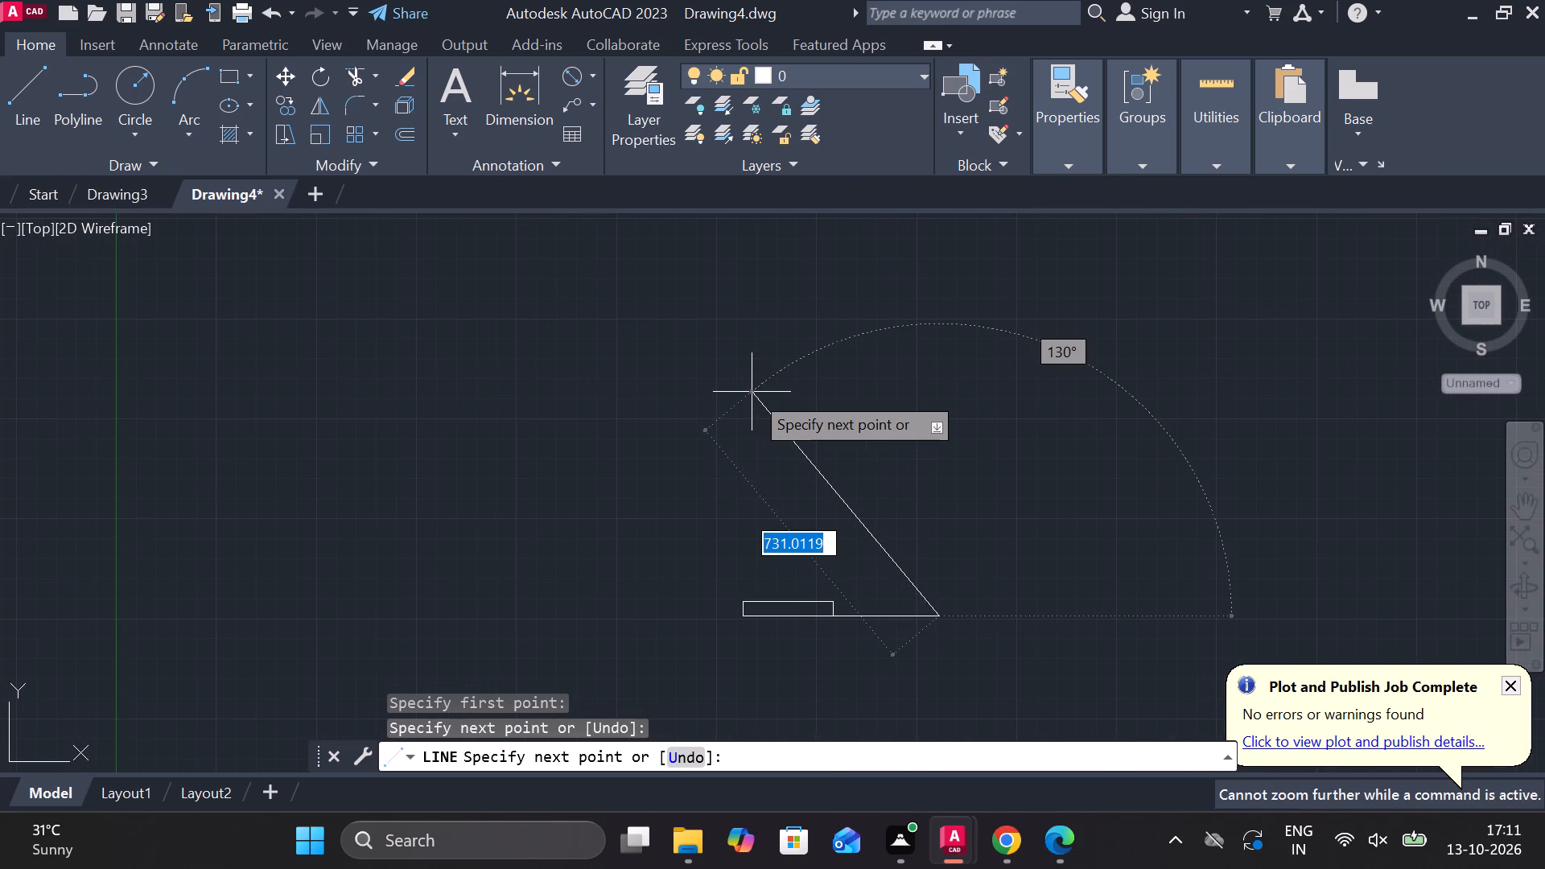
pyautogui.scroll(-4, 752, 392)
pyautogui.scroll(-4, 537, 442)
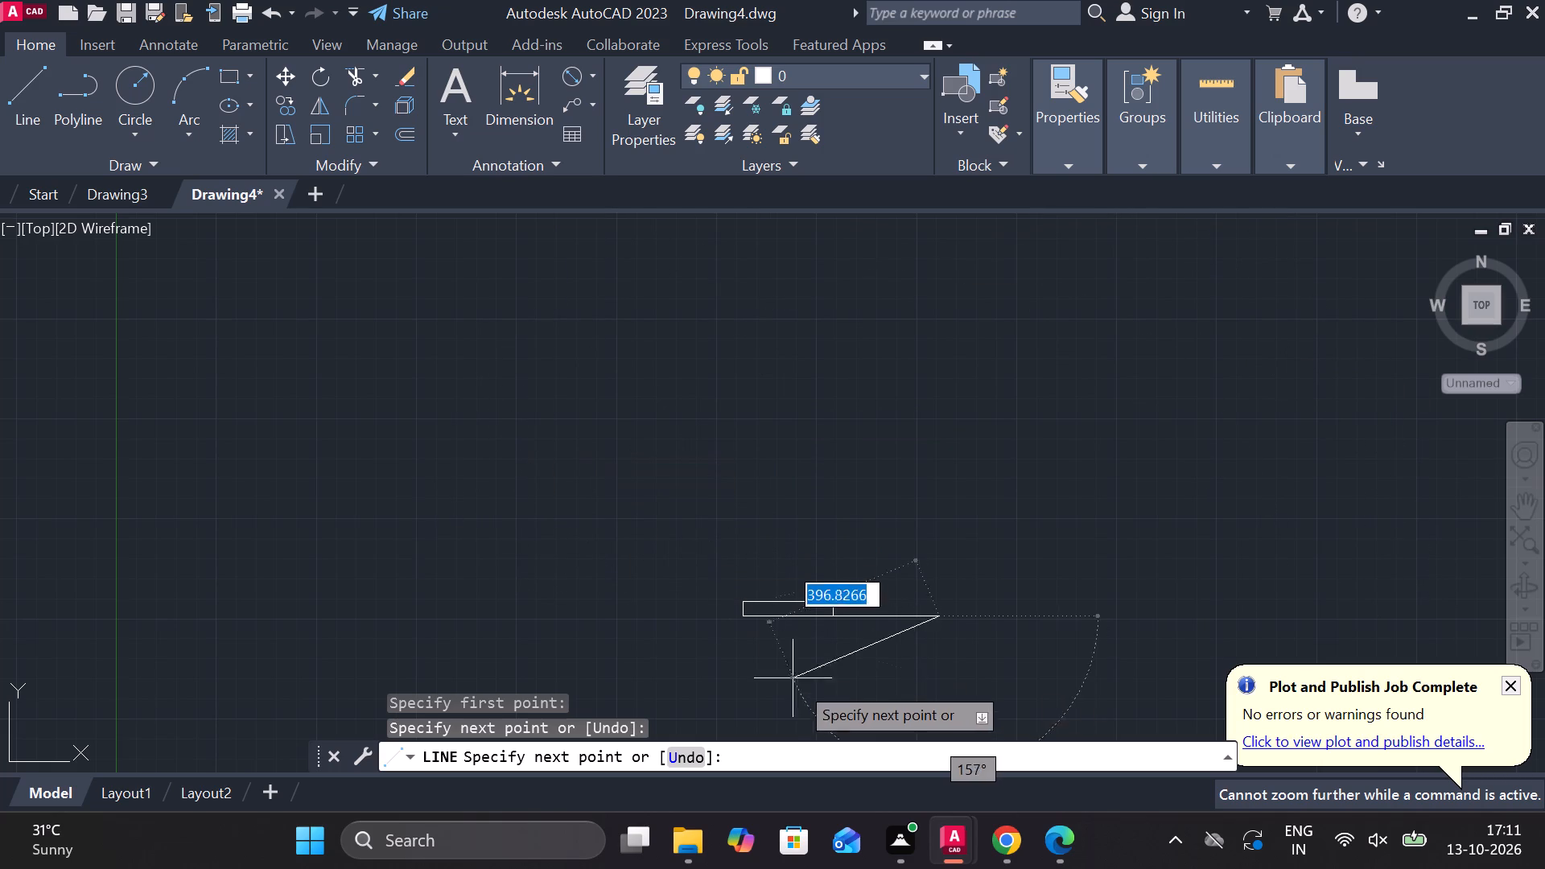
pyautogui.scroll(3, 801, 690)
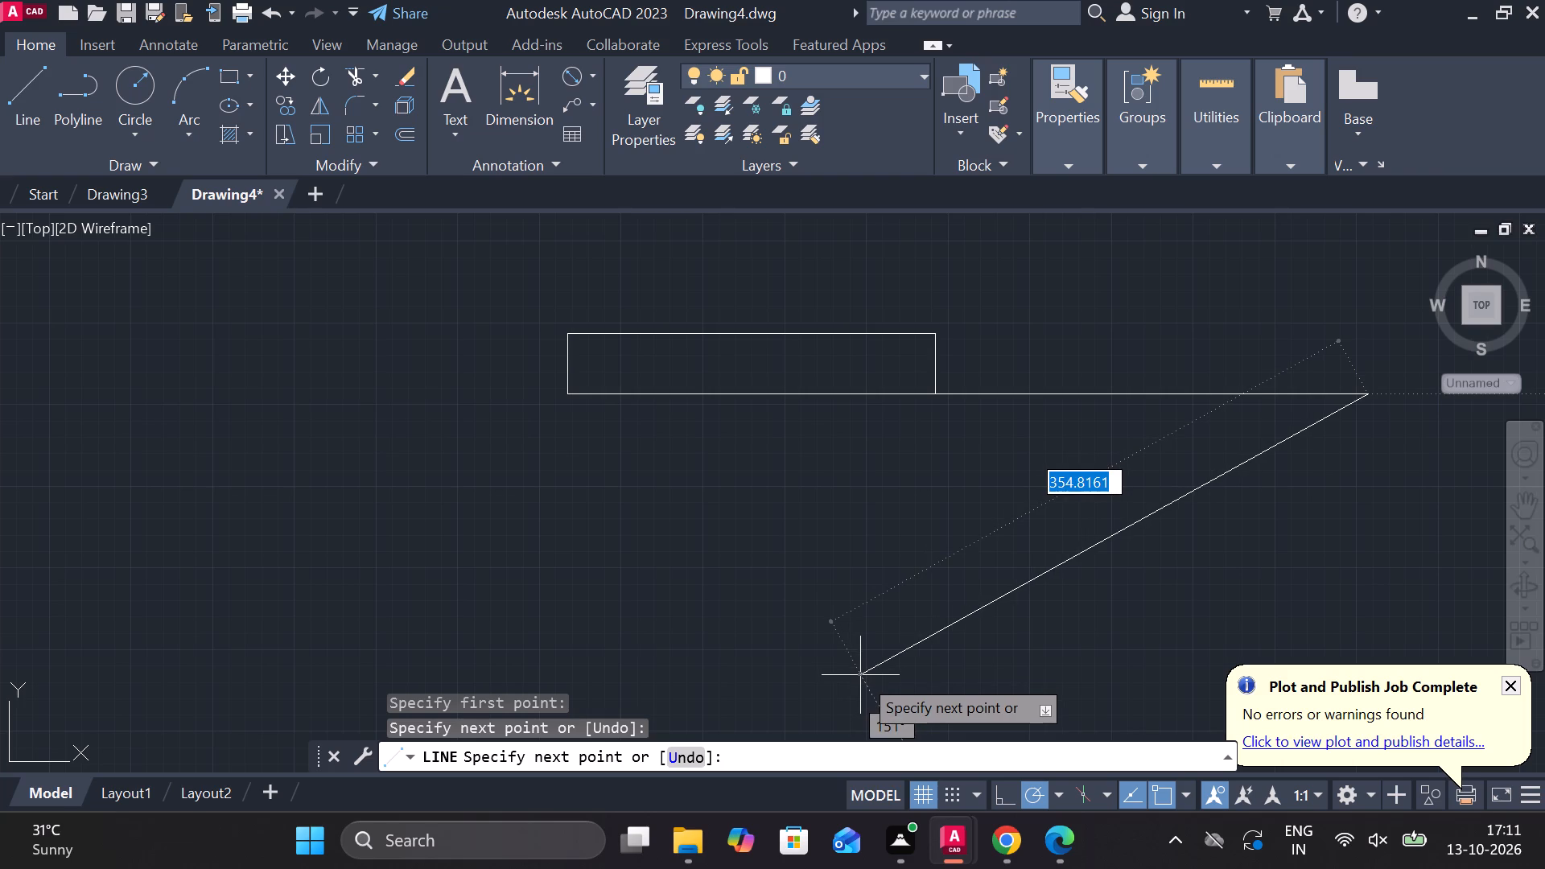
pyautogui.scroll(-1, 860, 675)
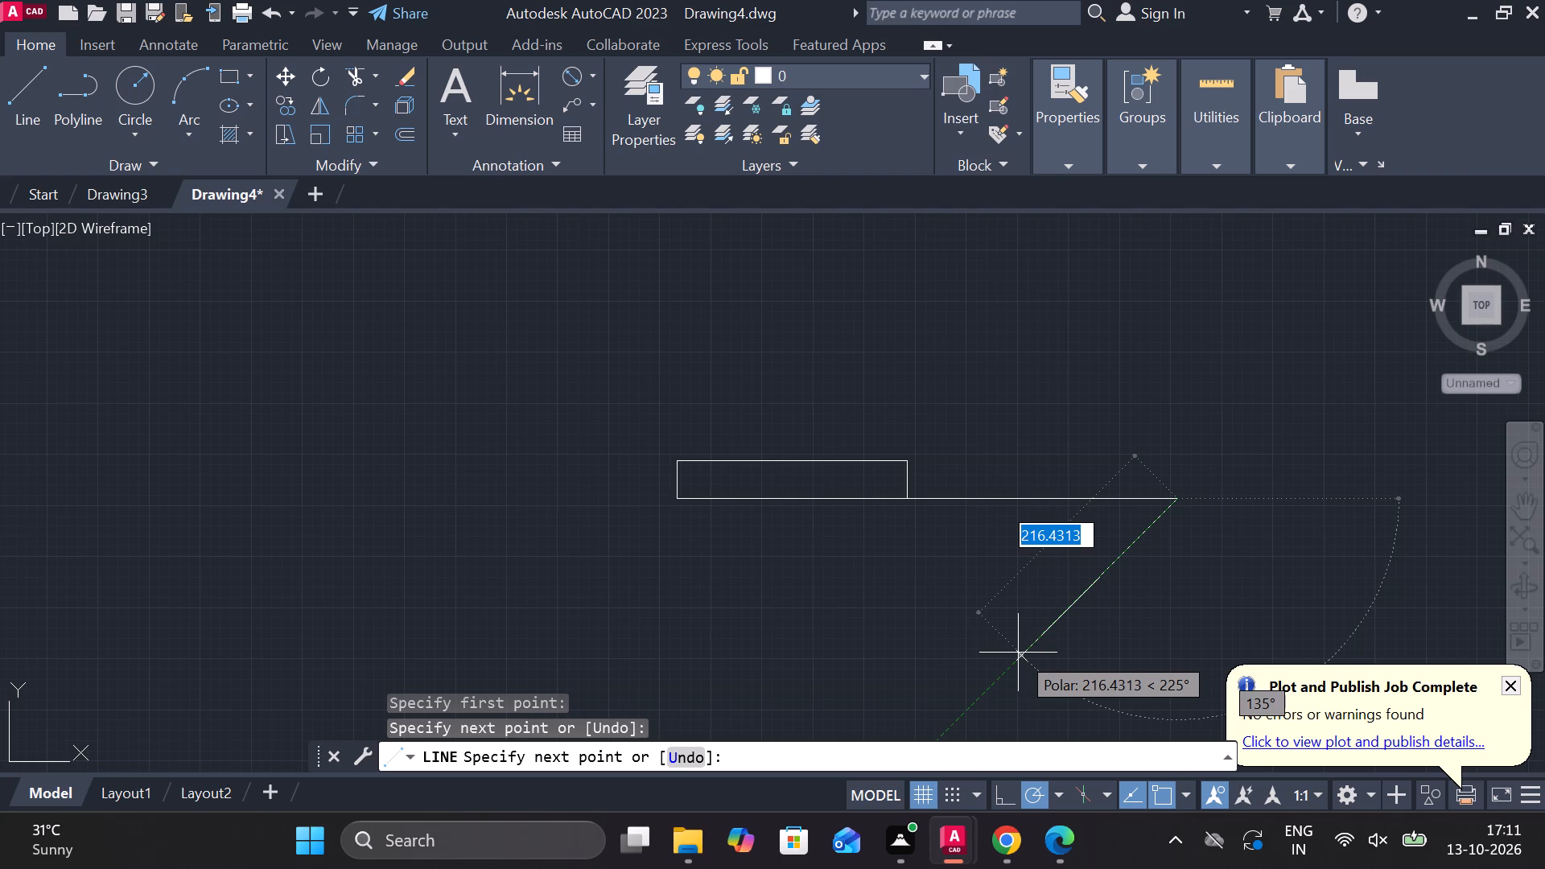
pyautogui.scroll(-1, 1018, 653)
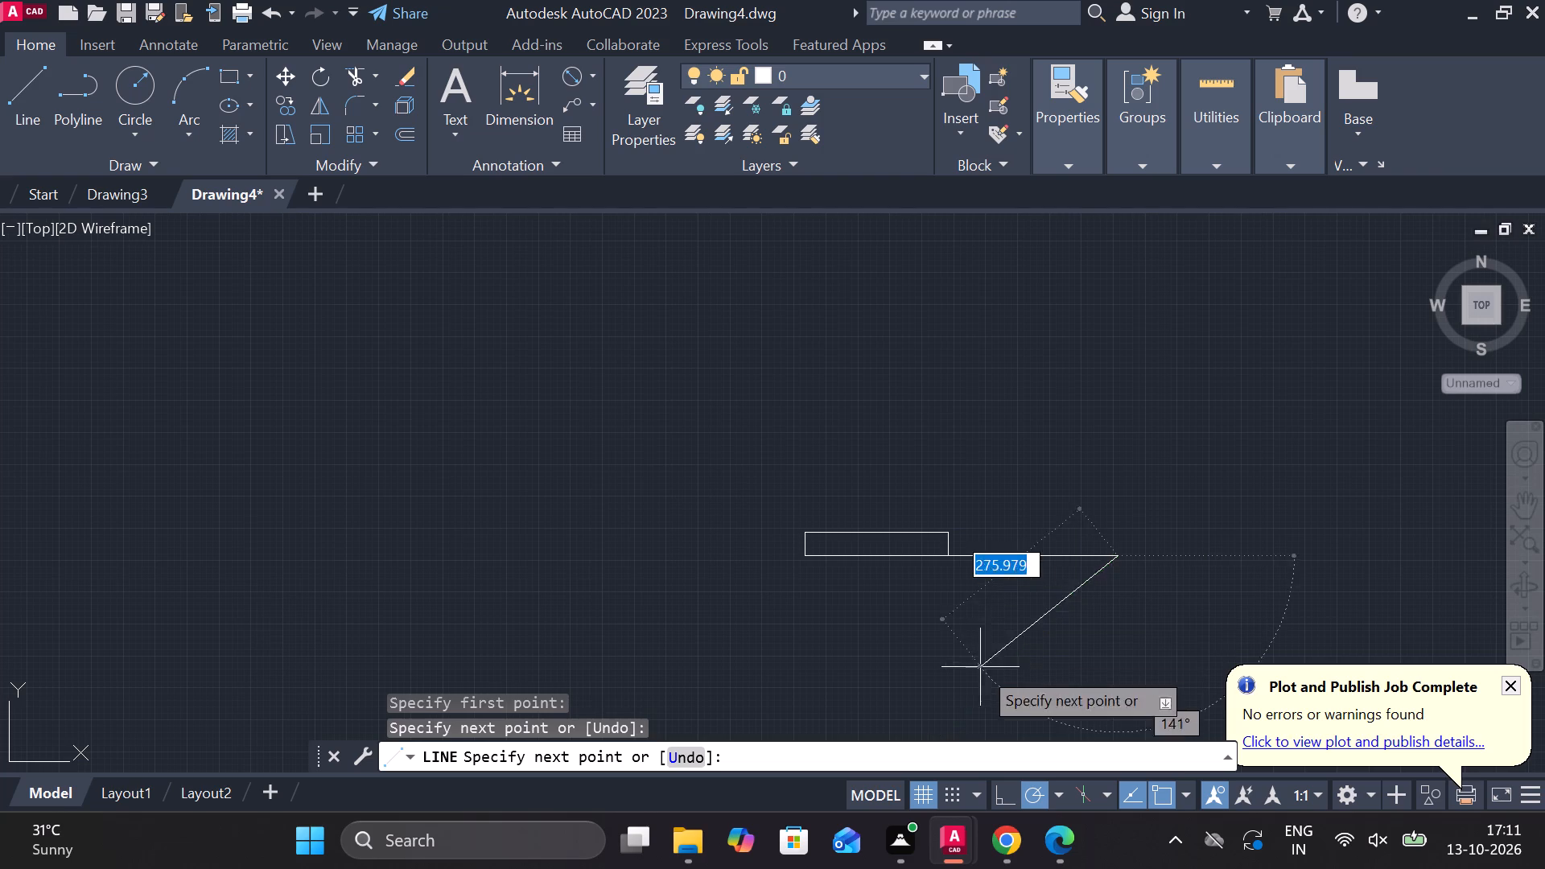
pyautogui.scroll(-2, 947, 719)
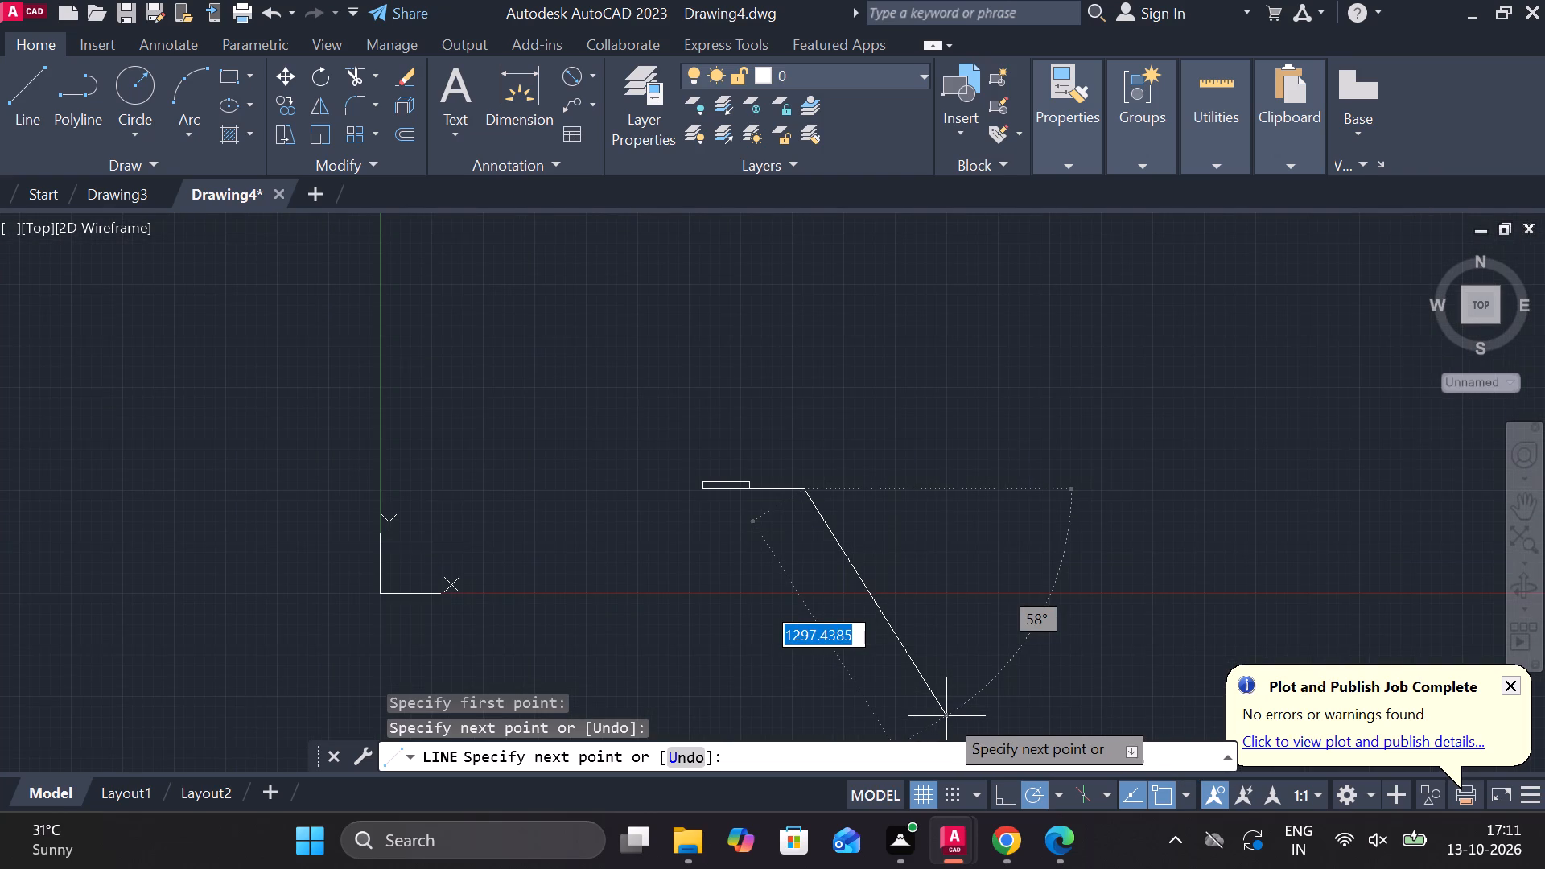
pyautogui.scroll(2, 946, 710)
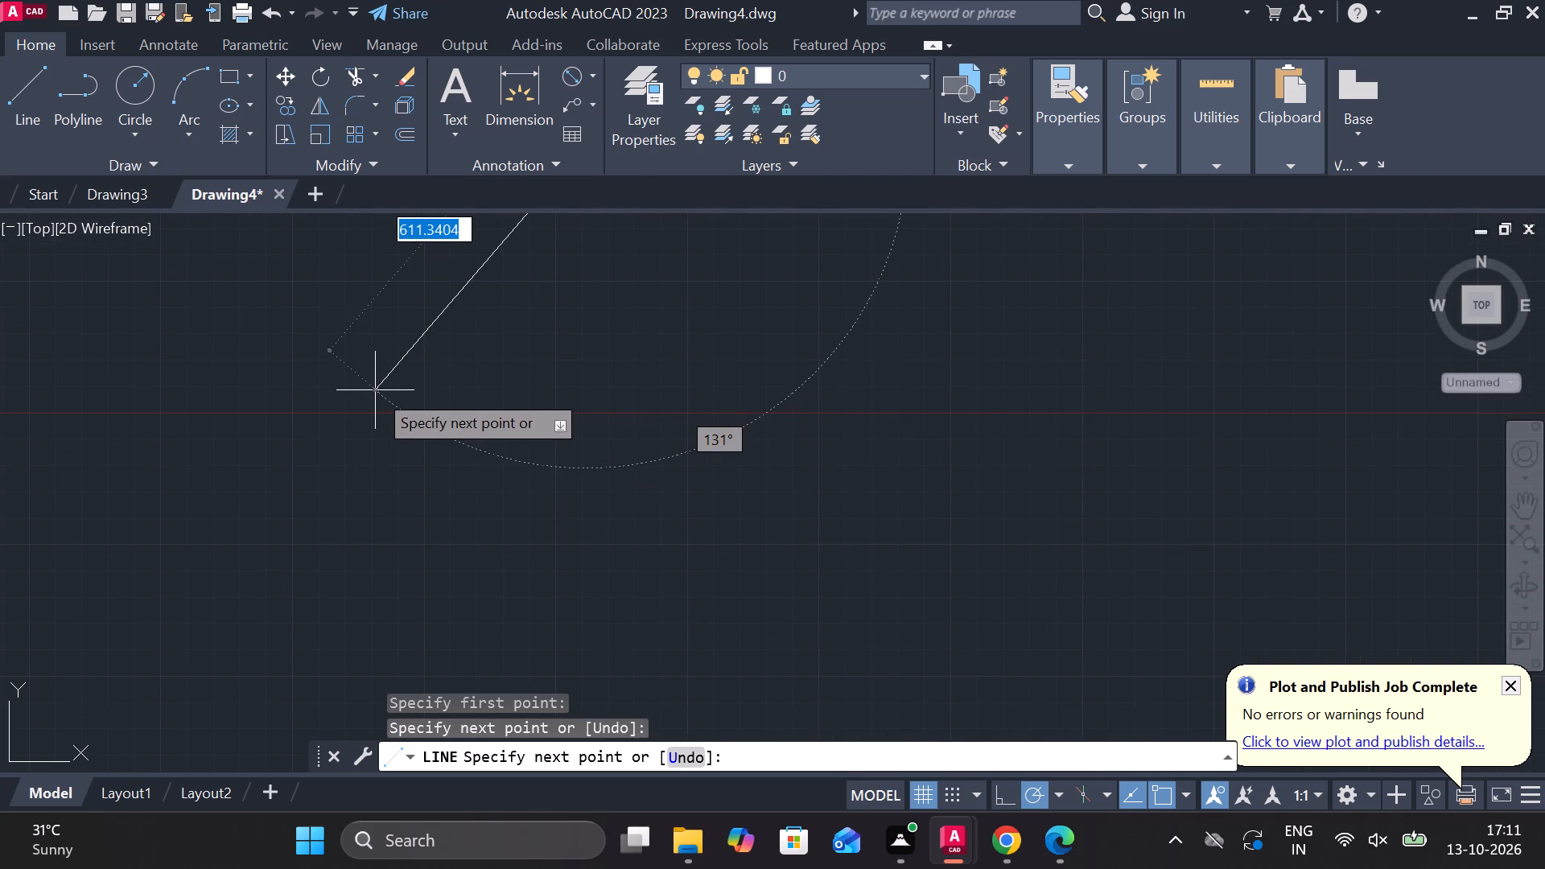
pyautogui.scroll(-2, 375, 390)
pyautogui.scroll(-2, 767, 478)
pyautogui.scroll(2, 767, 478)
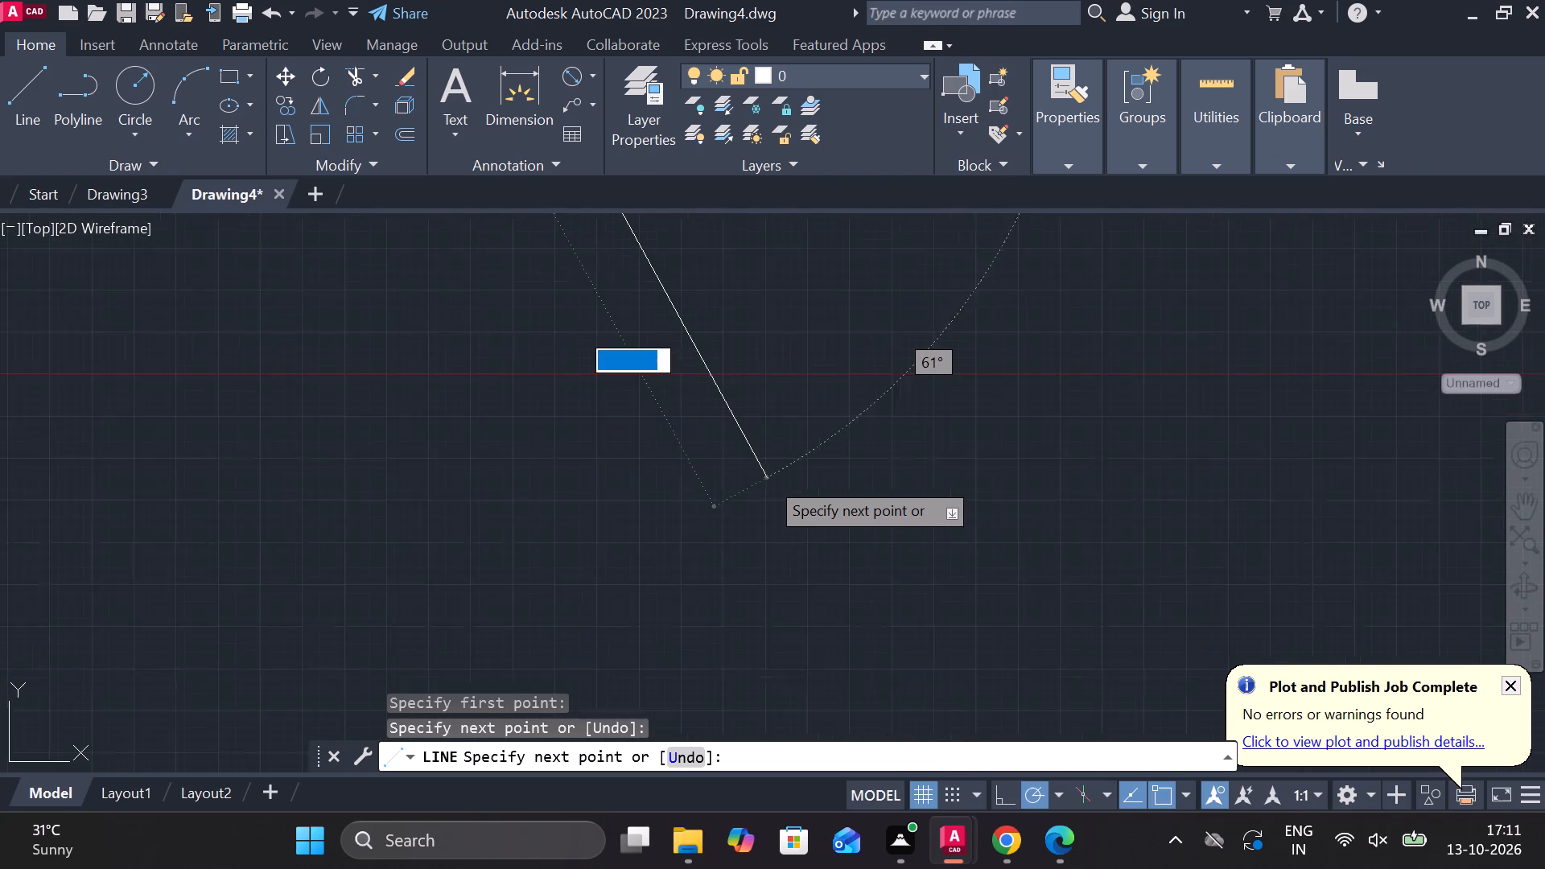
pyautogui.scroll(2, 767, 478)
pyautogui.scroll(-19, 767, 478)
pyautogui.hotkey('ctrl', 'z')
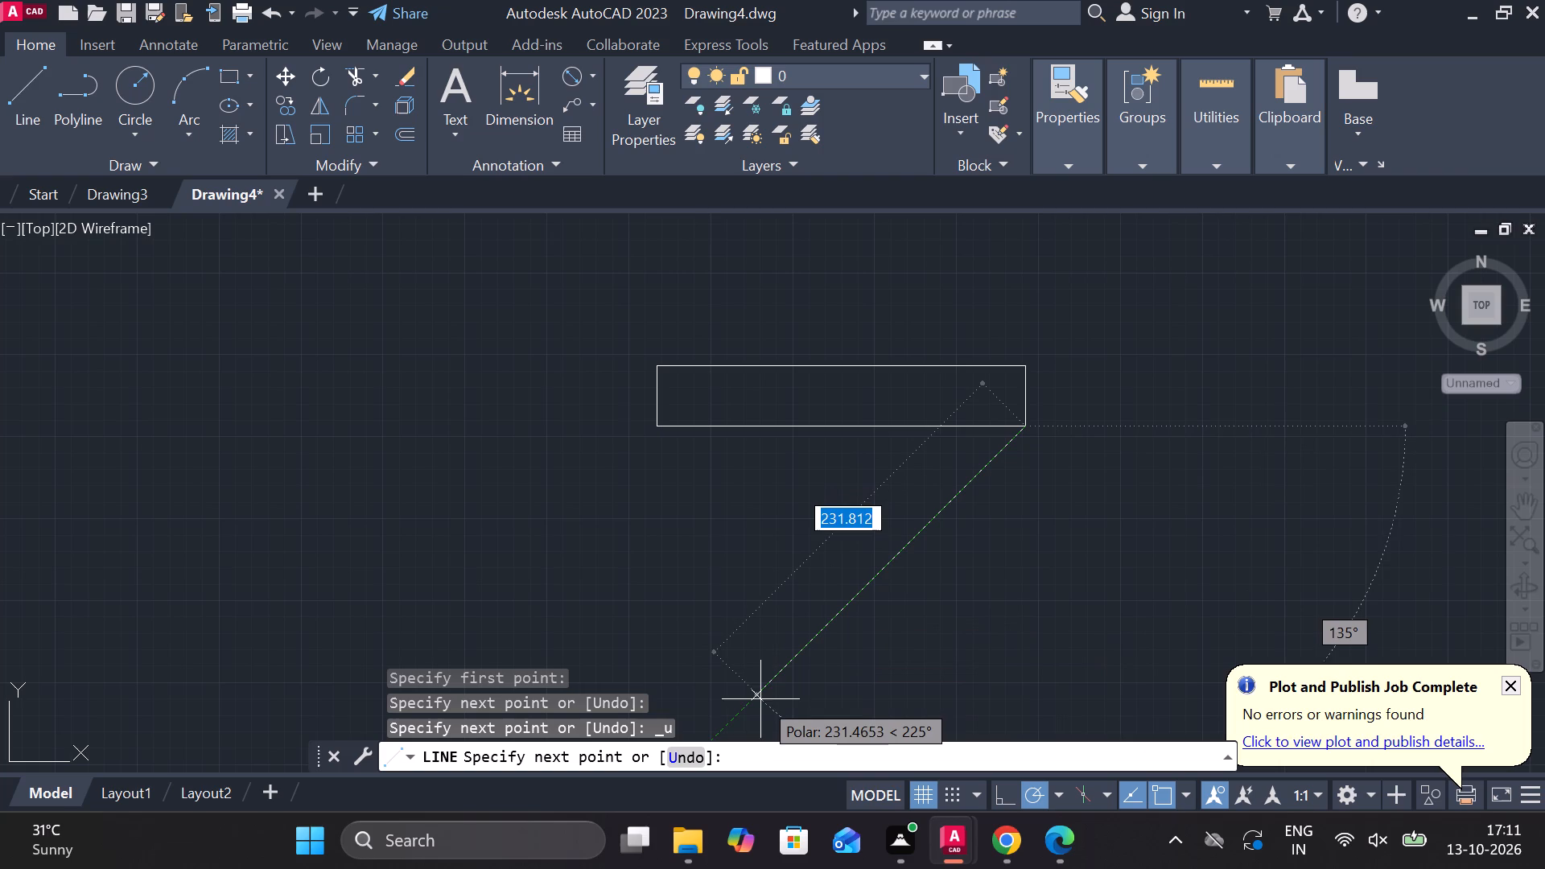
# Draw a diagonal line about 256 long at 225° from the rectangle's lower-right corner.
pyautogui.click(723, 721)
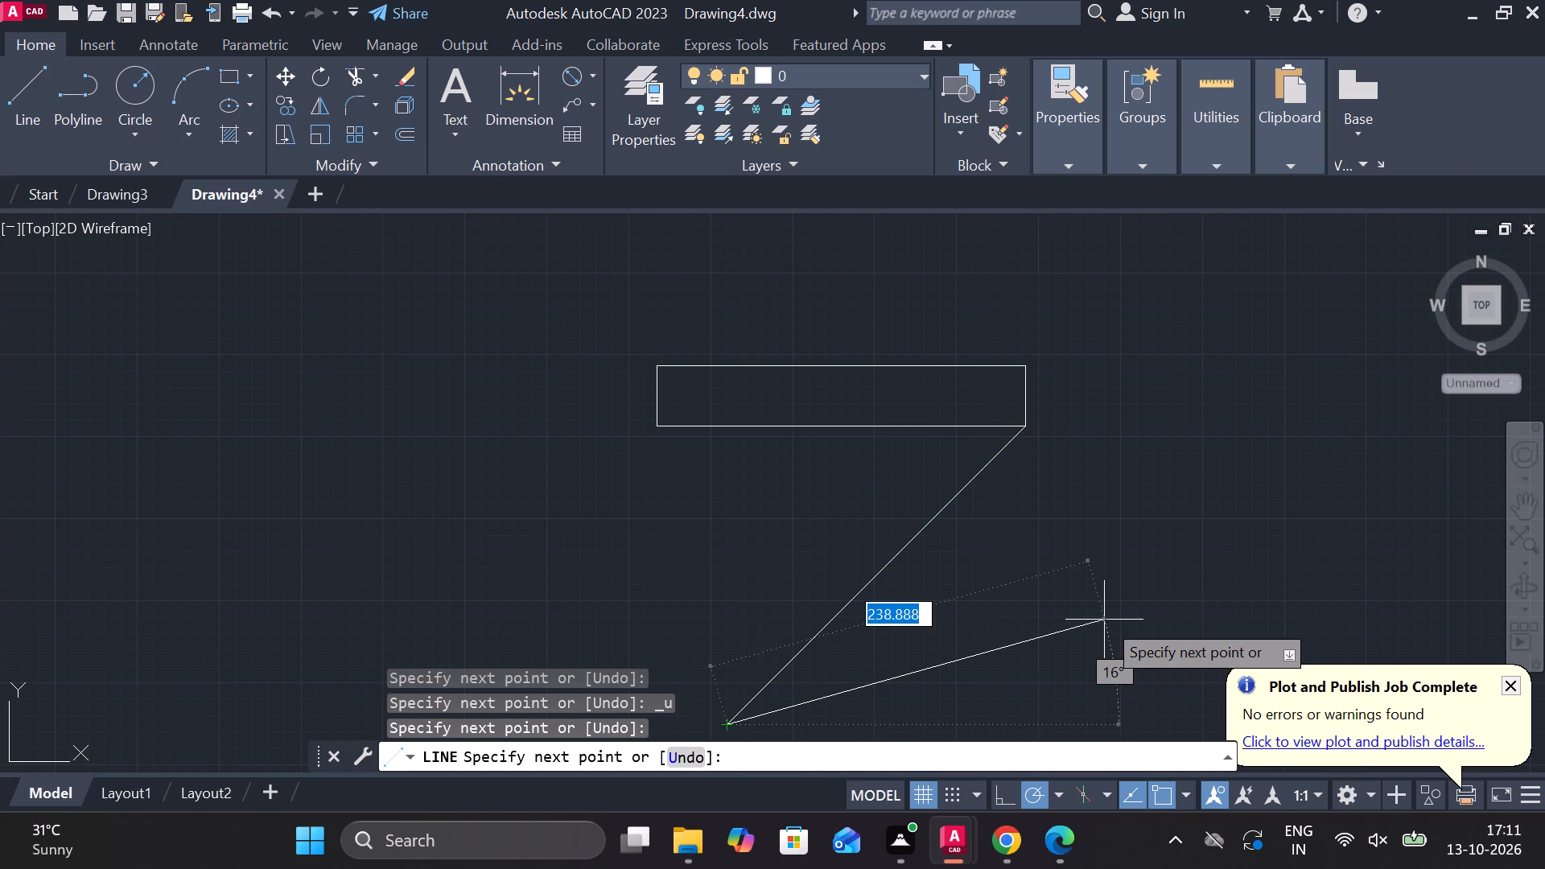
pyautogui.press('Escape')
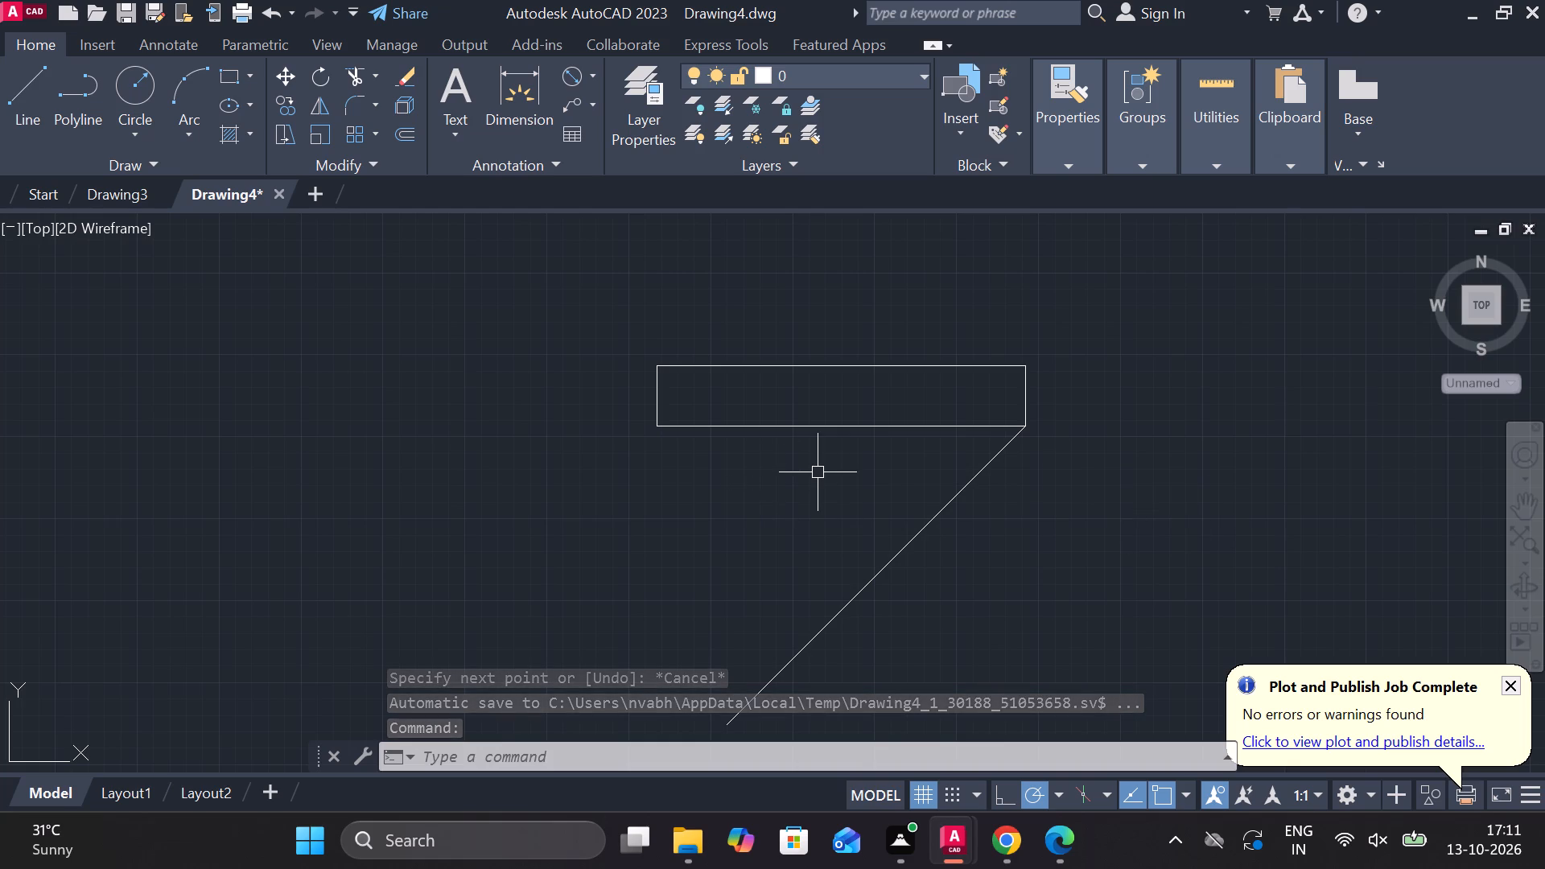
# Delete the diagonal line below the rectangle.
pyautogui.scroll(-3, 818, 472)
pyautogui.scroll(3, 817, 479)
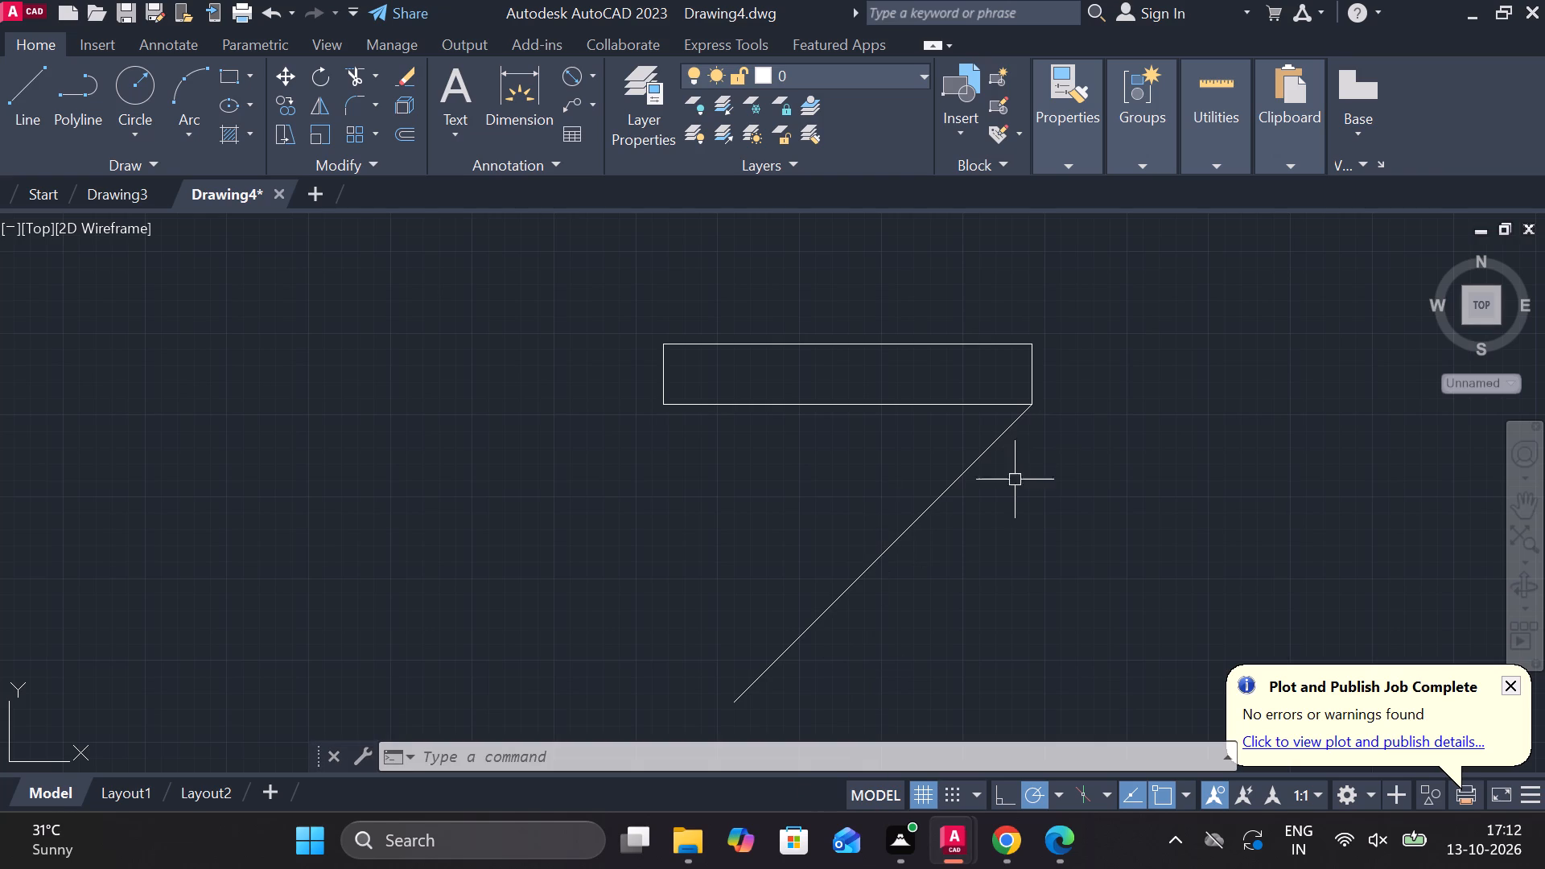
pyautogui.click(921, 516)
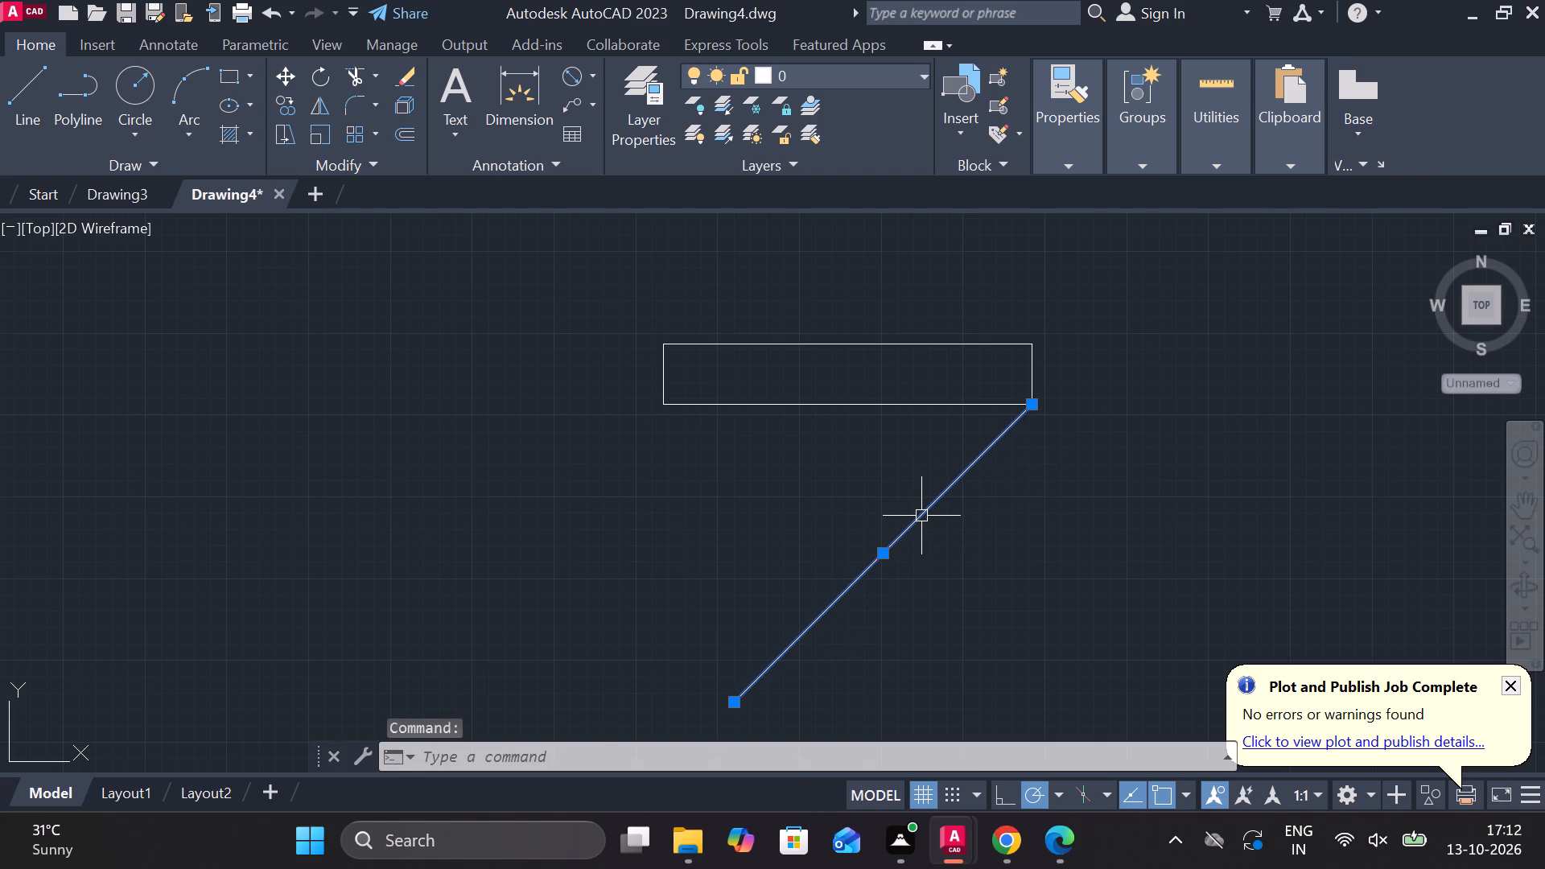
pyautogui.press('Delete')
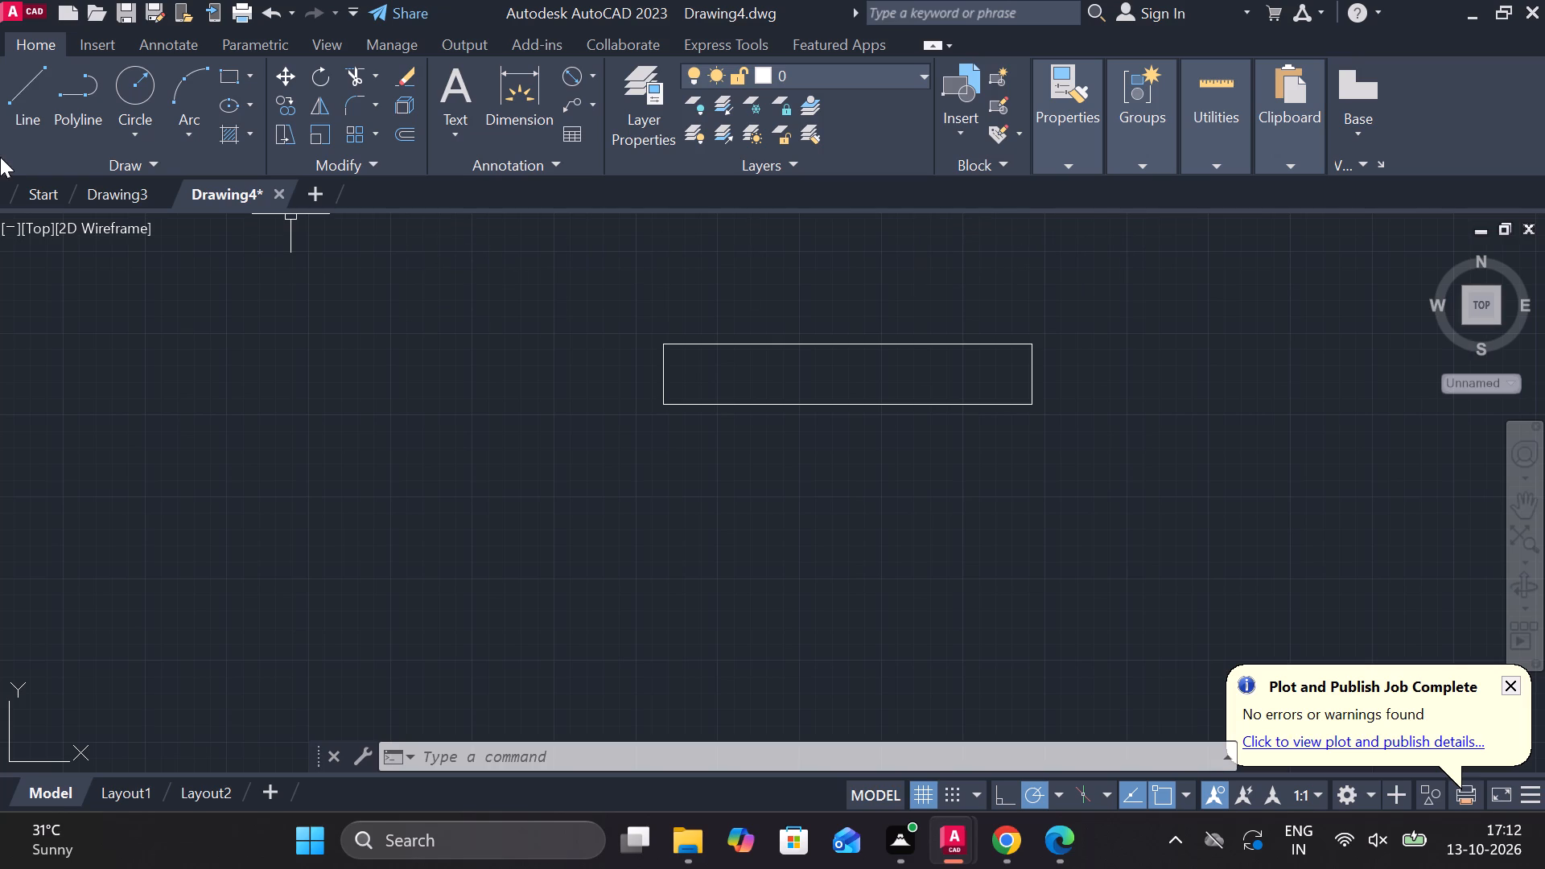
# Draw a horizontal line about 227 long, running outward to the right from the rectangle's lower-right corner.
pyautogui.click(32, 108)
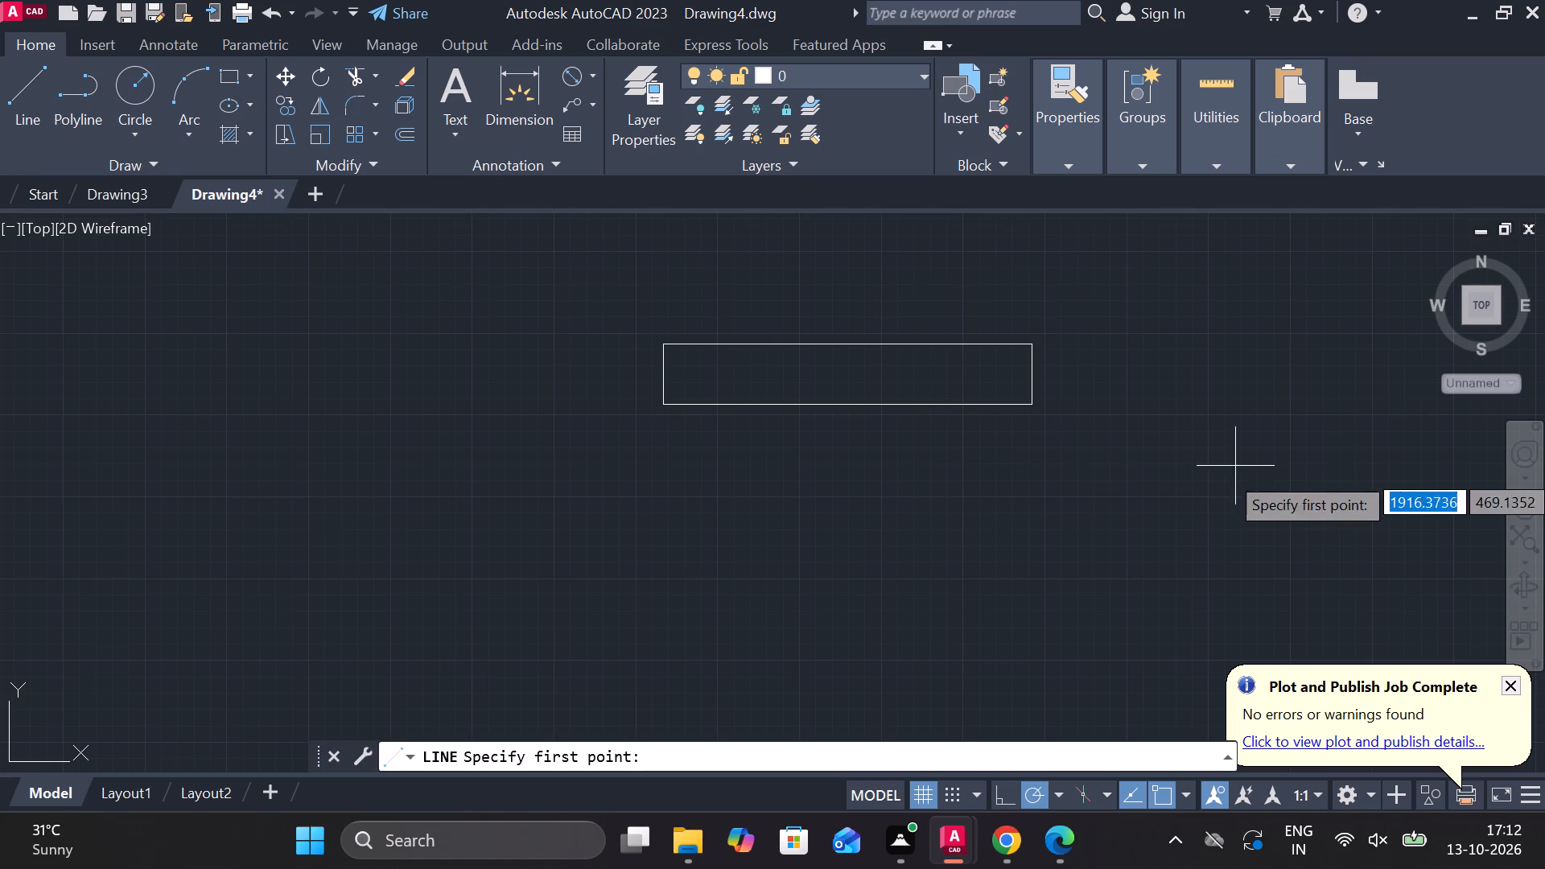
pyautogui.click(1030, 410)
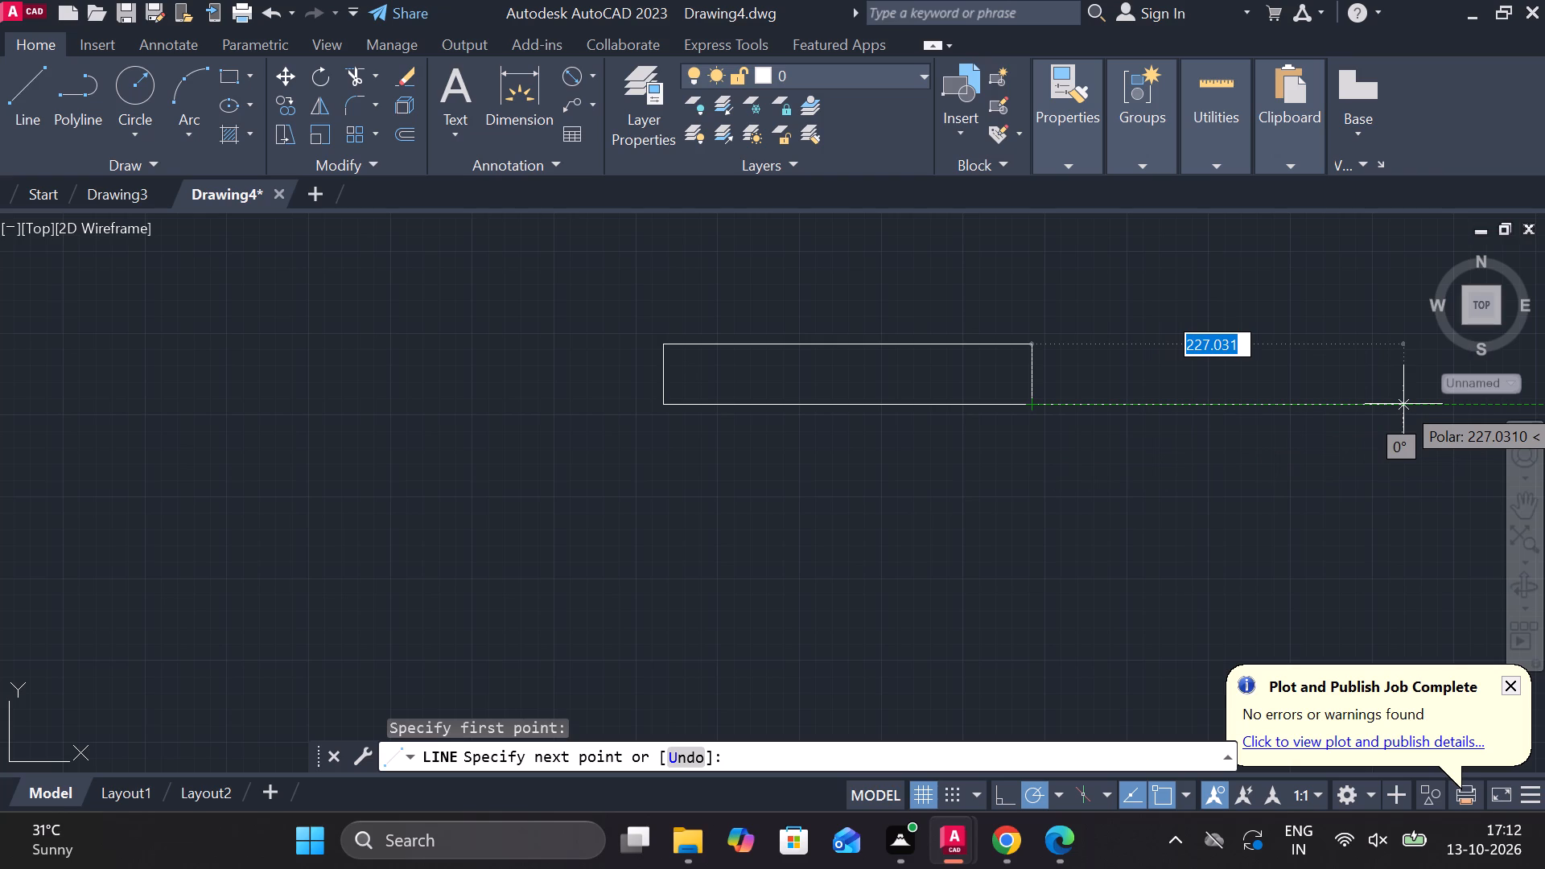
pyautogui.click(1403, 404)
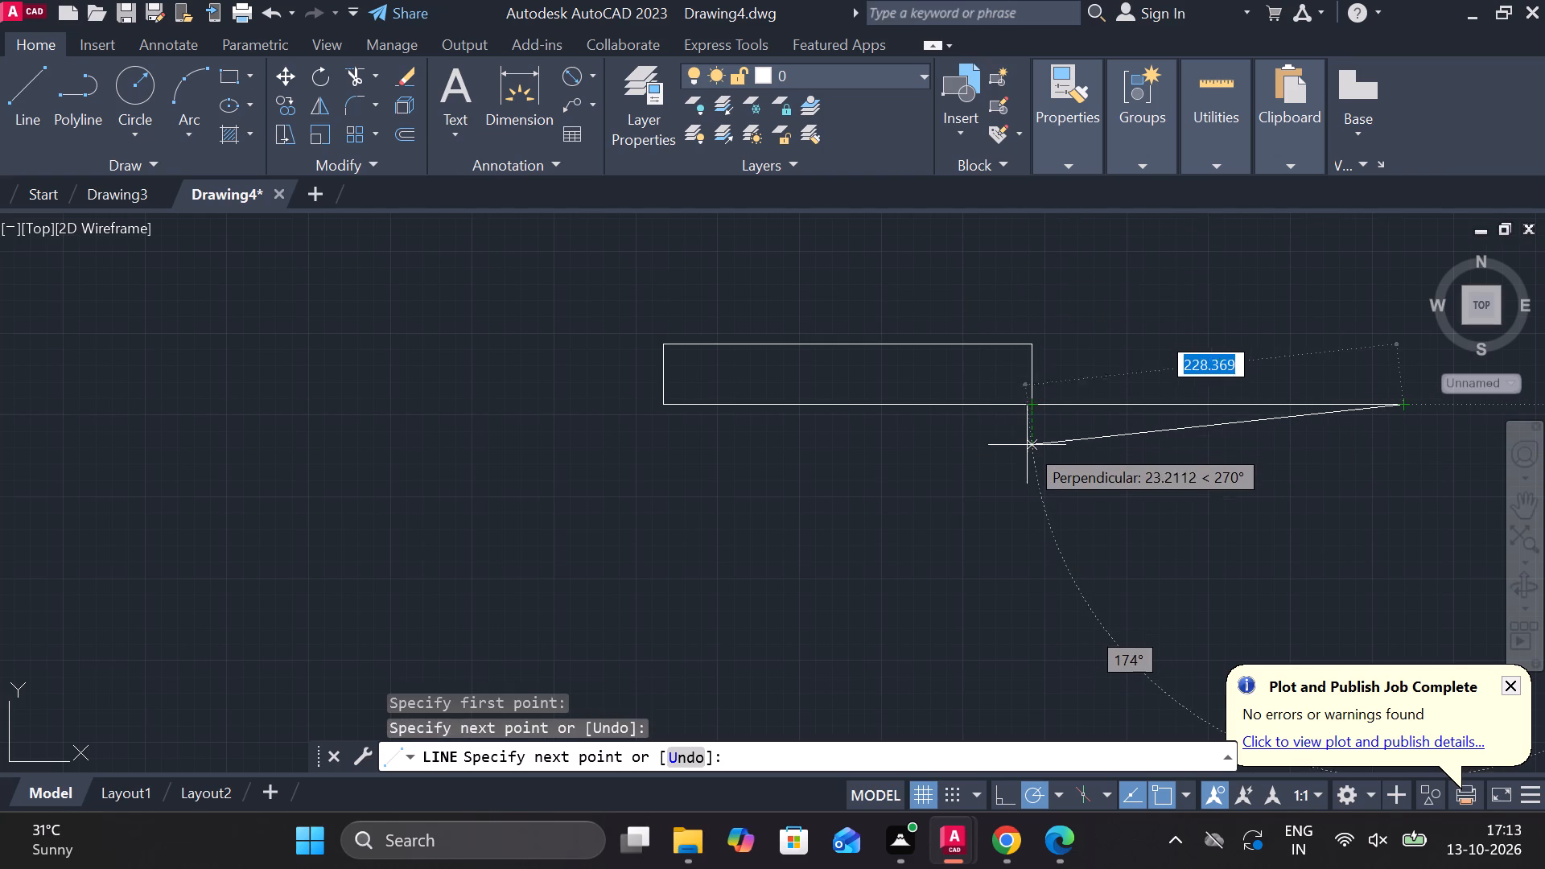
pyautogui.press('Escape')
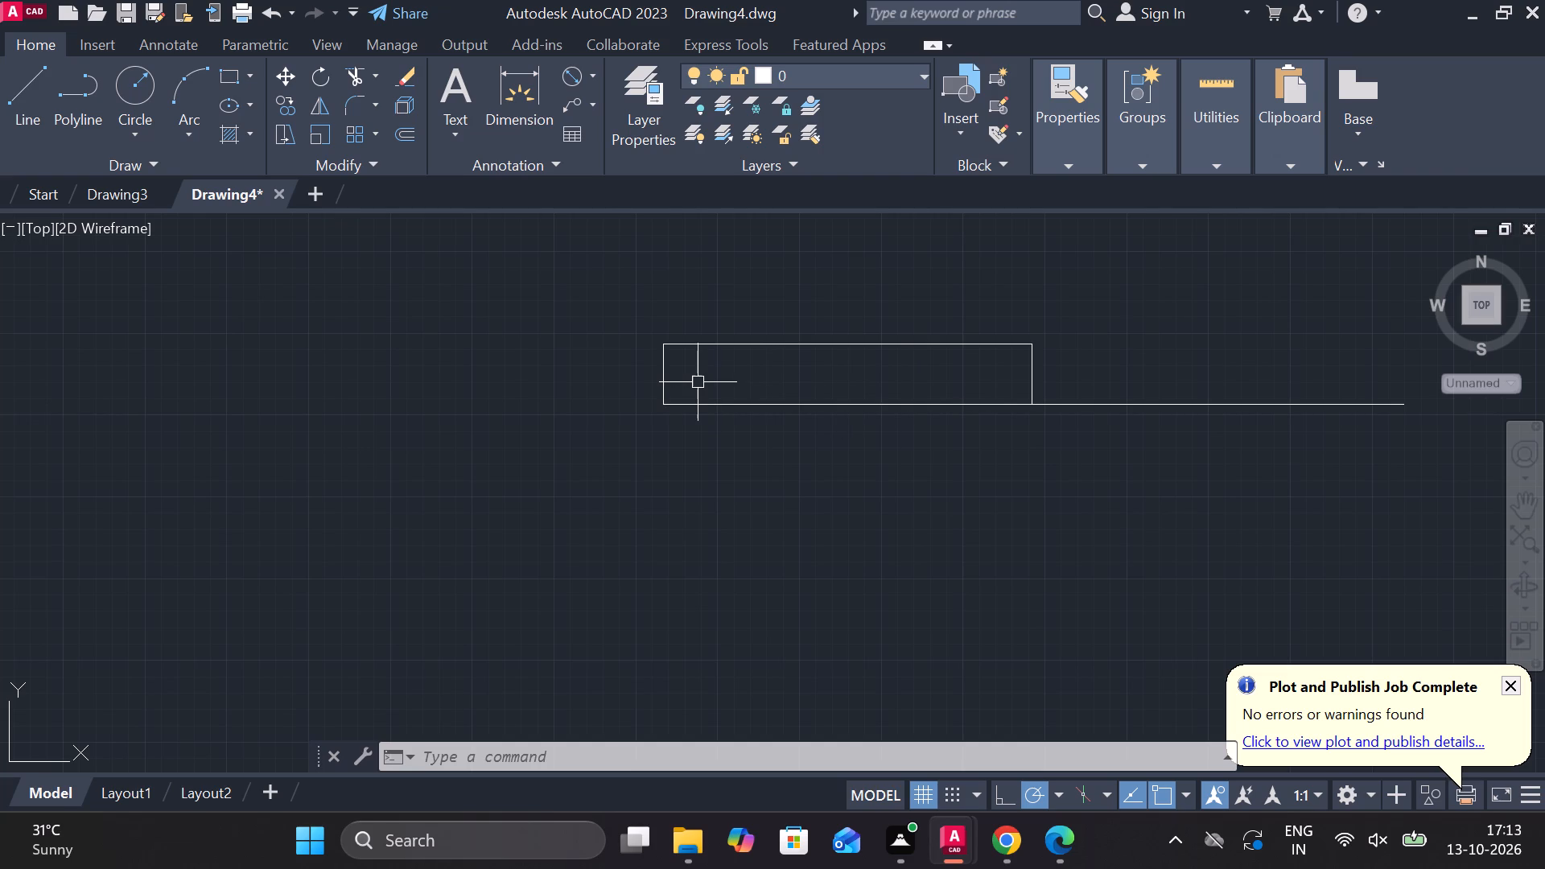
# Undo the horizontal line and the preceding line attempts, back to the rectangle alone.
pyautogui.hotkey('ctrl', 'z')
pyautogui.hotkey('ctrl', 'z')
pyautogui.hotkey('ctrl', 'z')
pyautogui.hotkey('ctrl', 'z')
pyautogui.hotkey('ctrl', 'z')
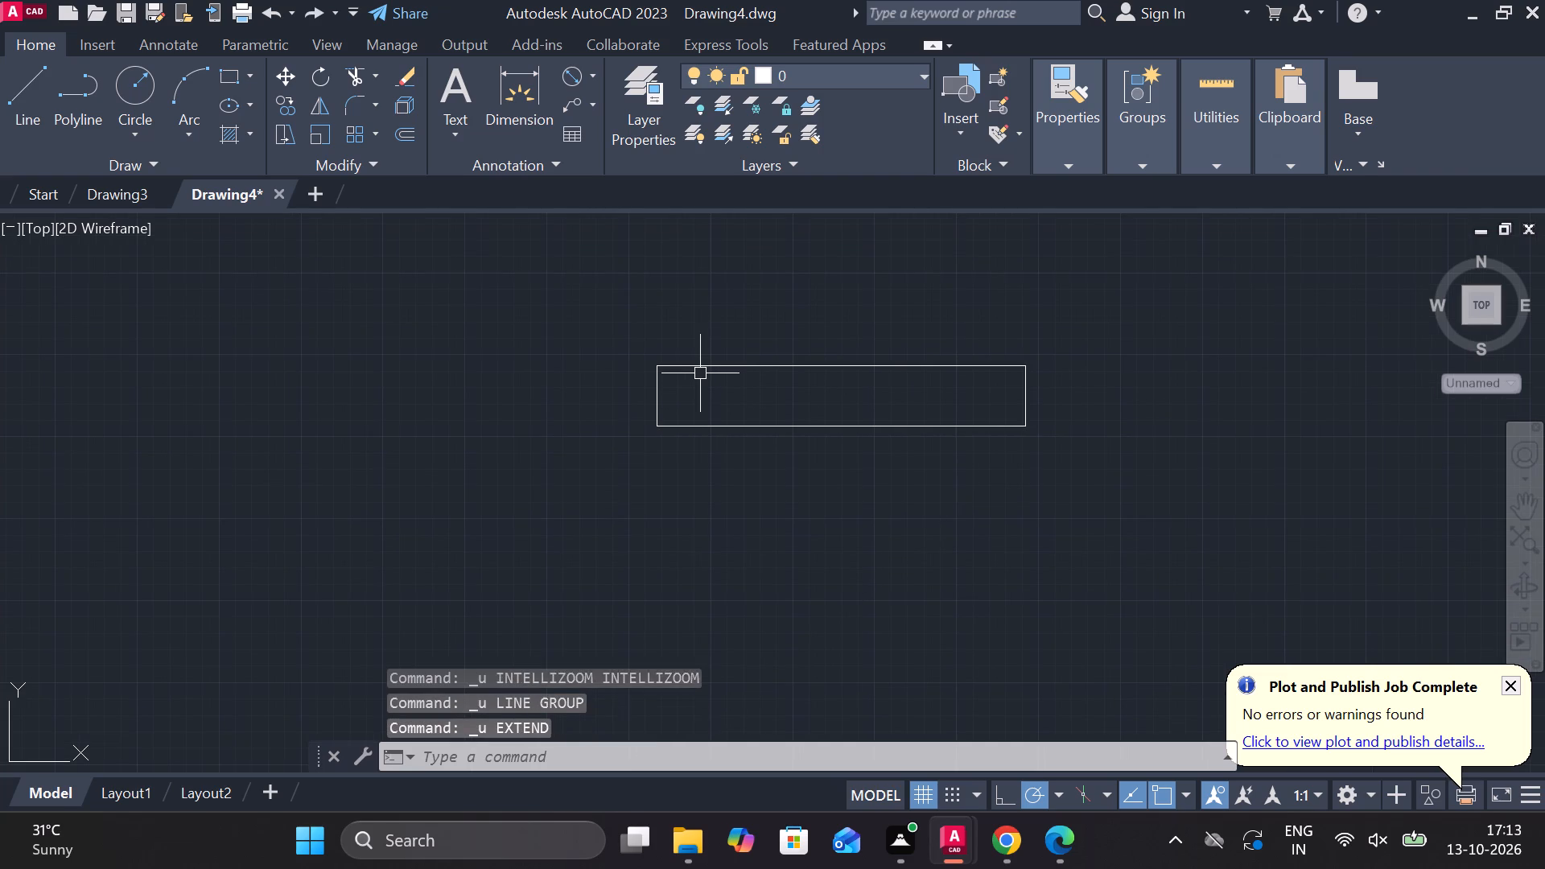
# Undo the 225 by 37 rectangle to clear the drawing area.
pyautogui.hotkey('ctrl', 'z')
pyautogui.hotkey('ctrl', 'z')
pyautogui.hotkey('ctrl', 'z')
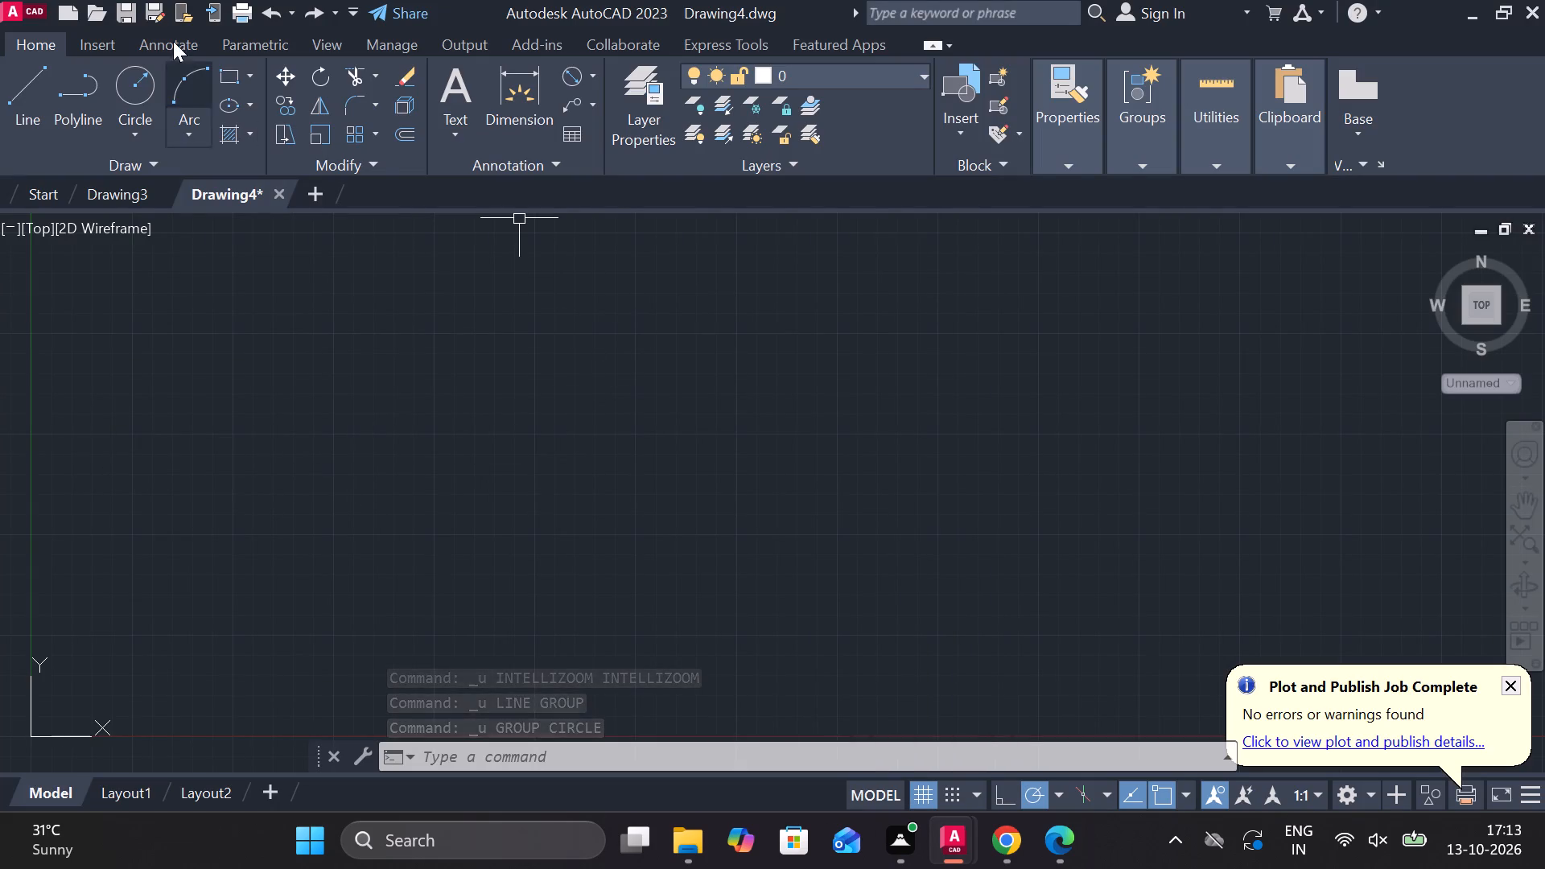
# Draw a horizontal line about 1601 long across the middle of the empty drawing area.
pyautogui.click(24, 98)
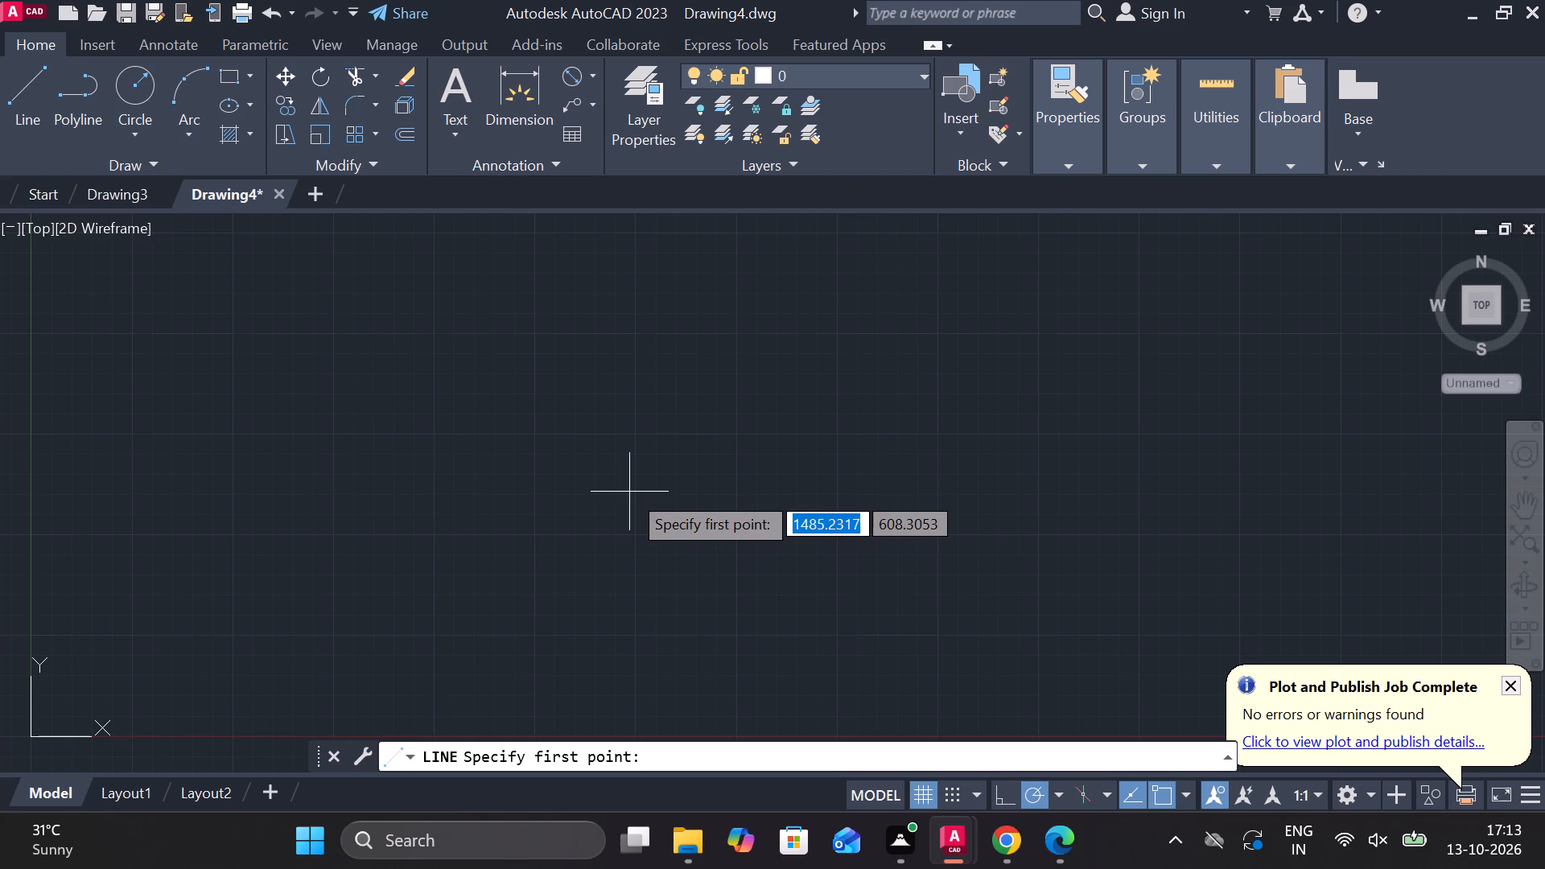
pyautogui.click(562, 520)
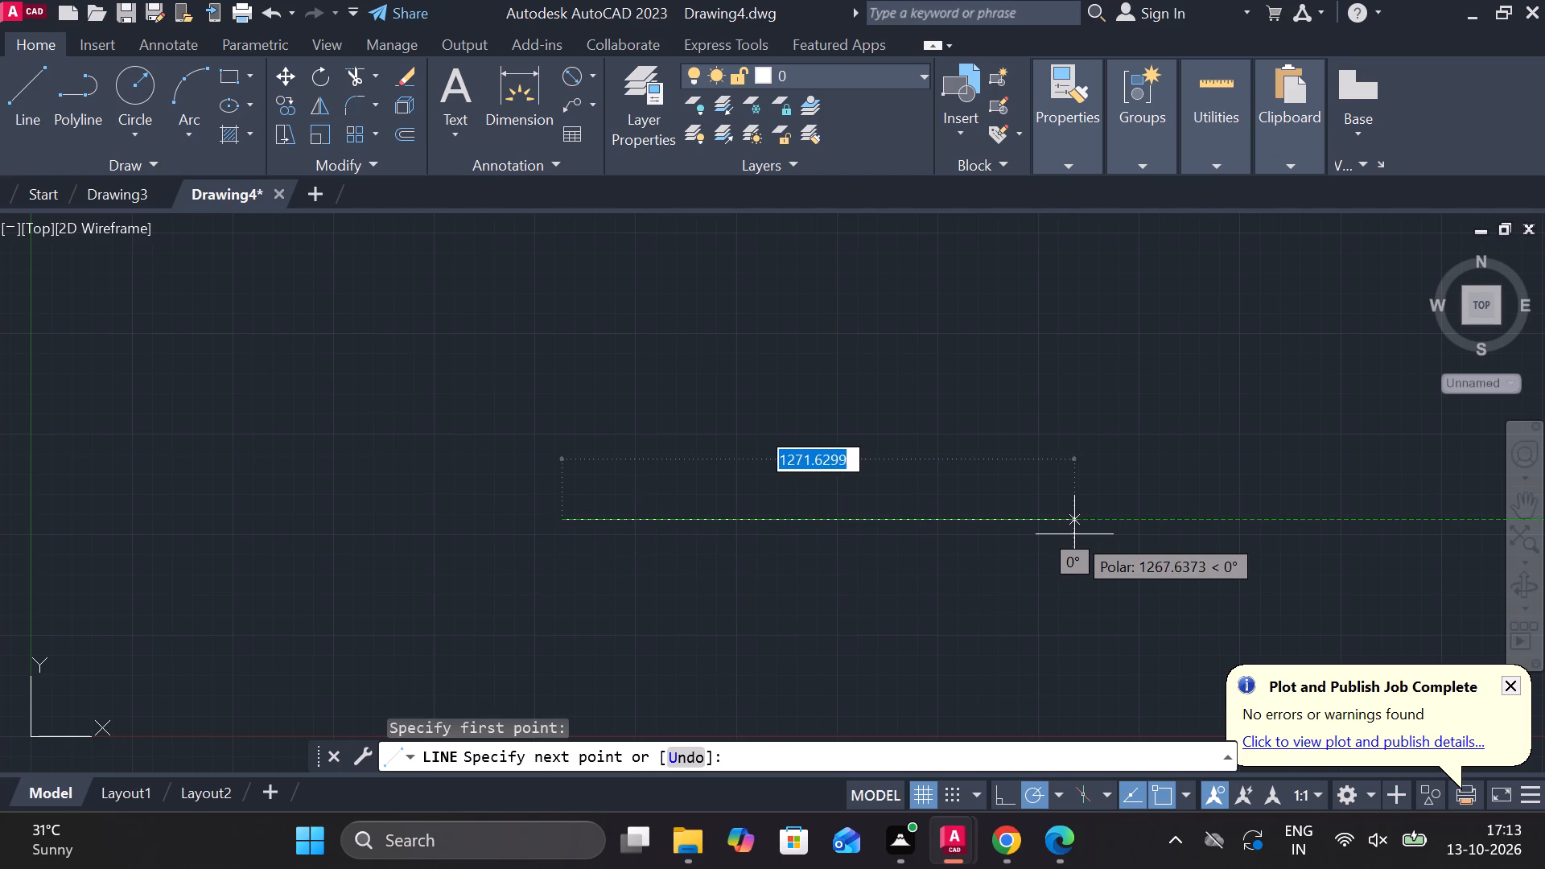
pyautogui.click(1207, 530)
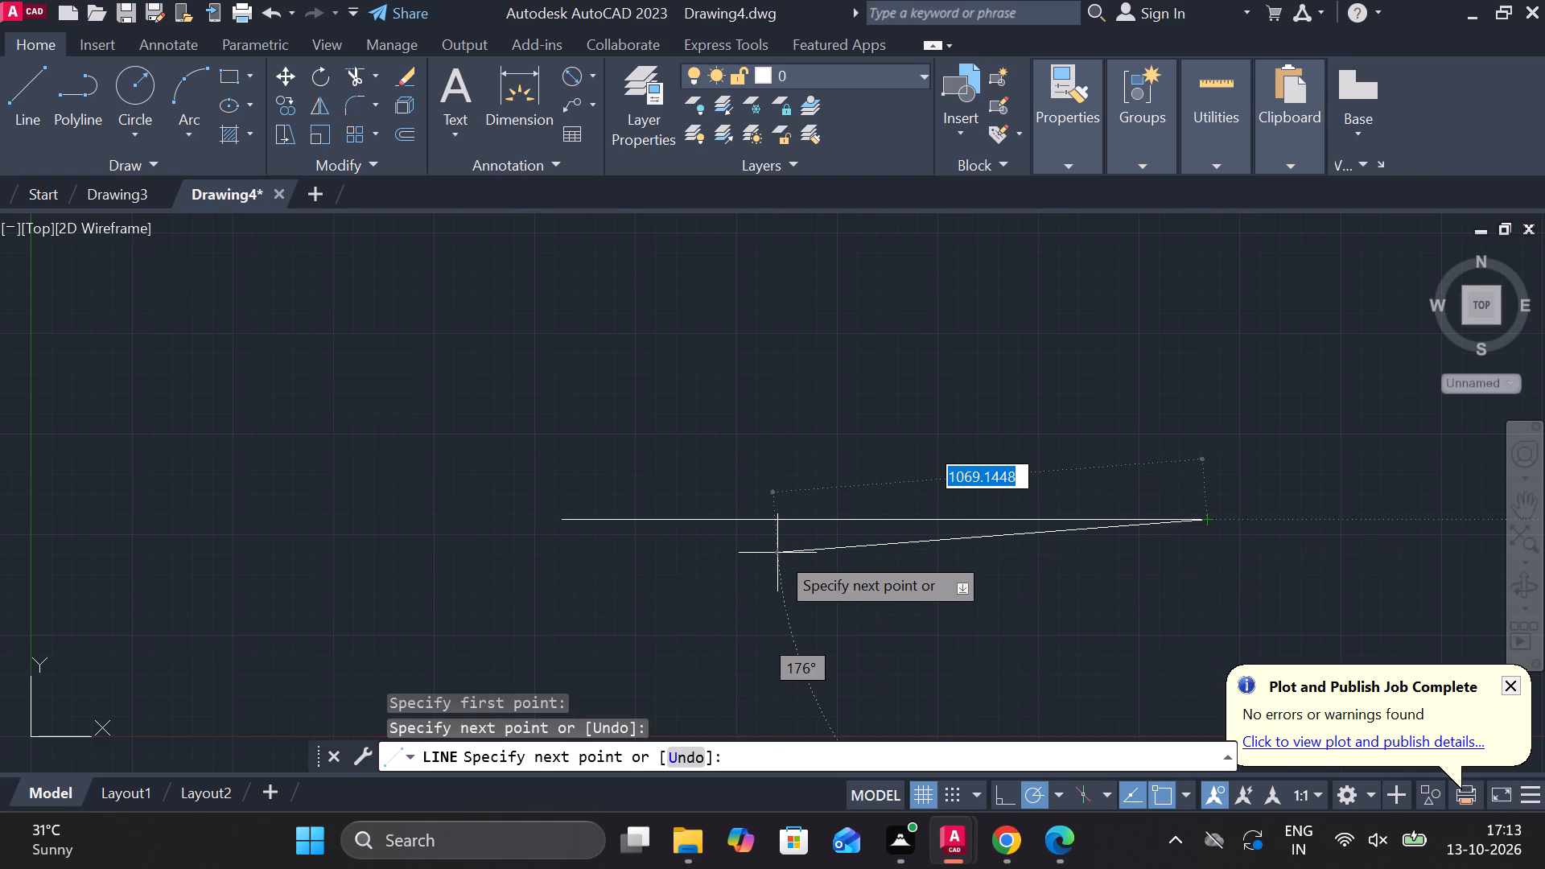
pyautogui.press('Escape')
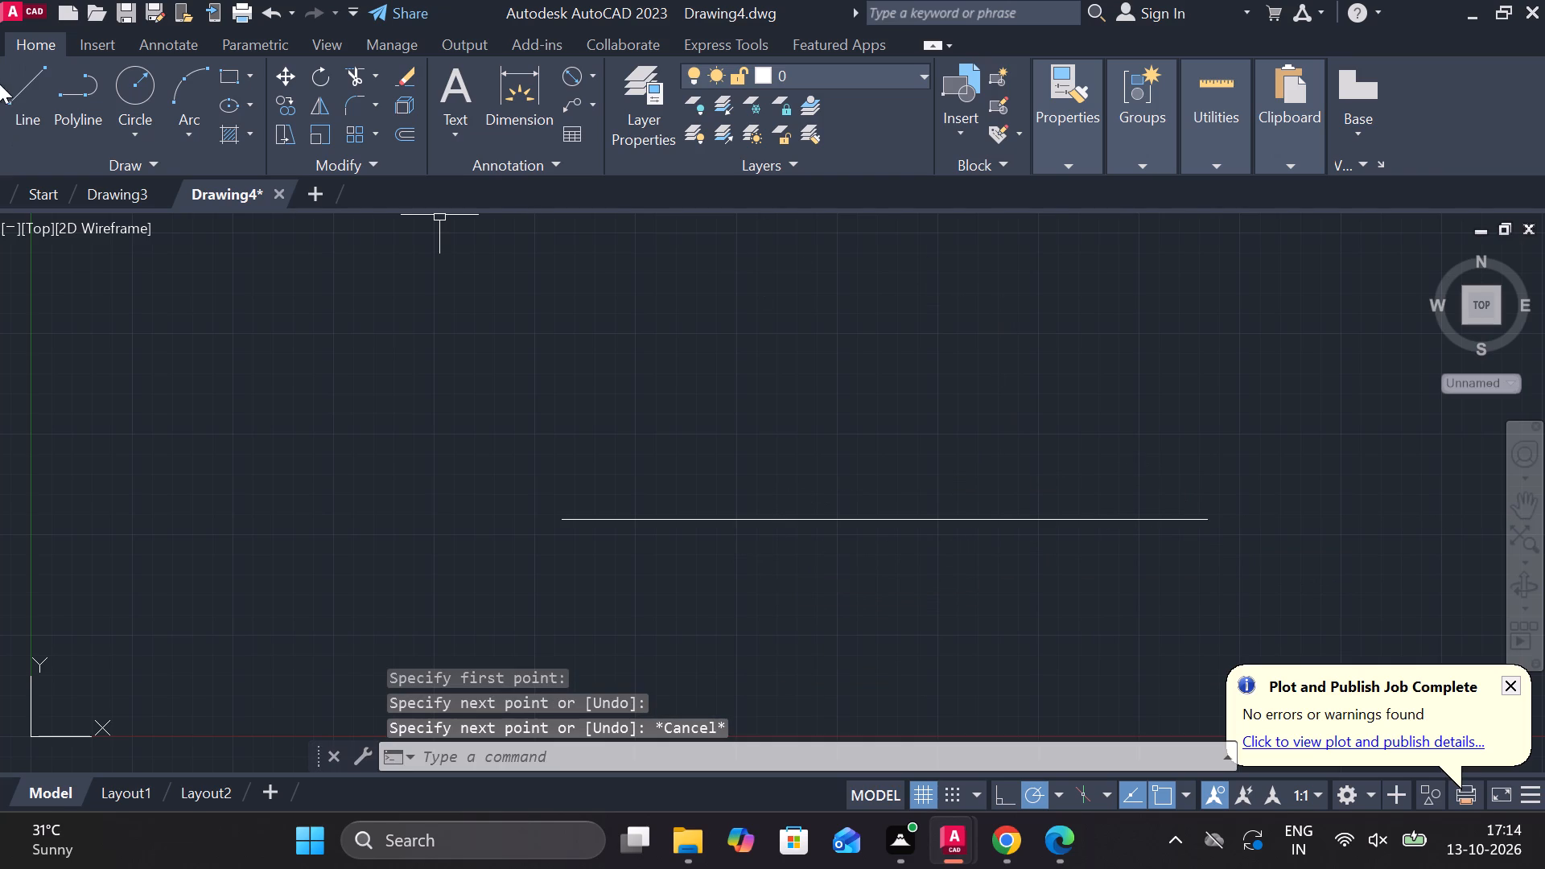
# Draw a vertical line crossing the horizontal line at its midpoint, extending above and below it.
pyautogui.click(12, 93)
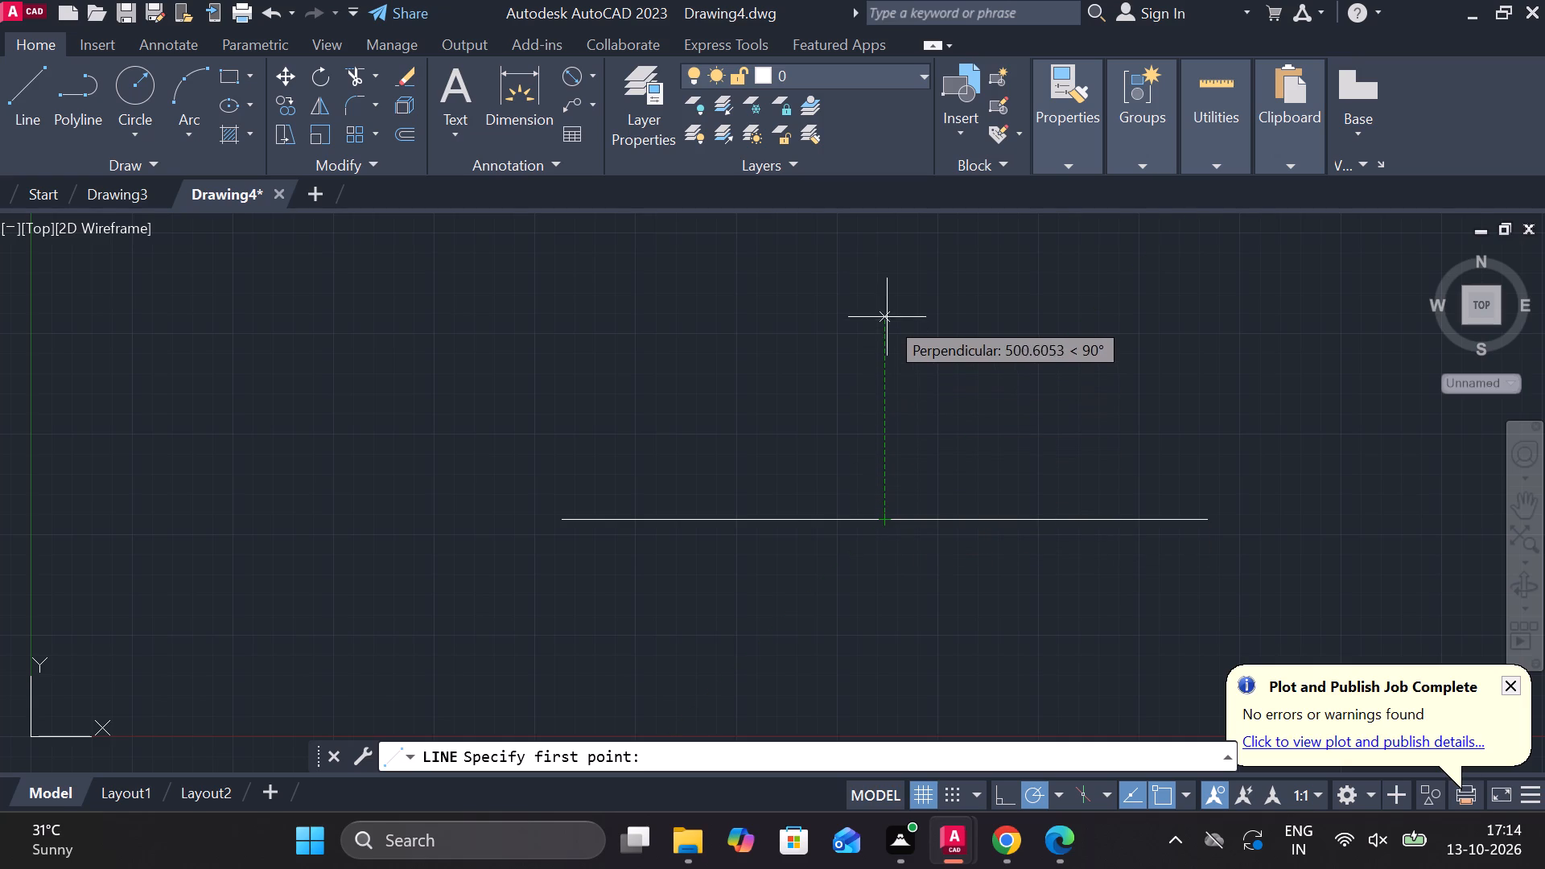
pyautogui.click(885, 268)
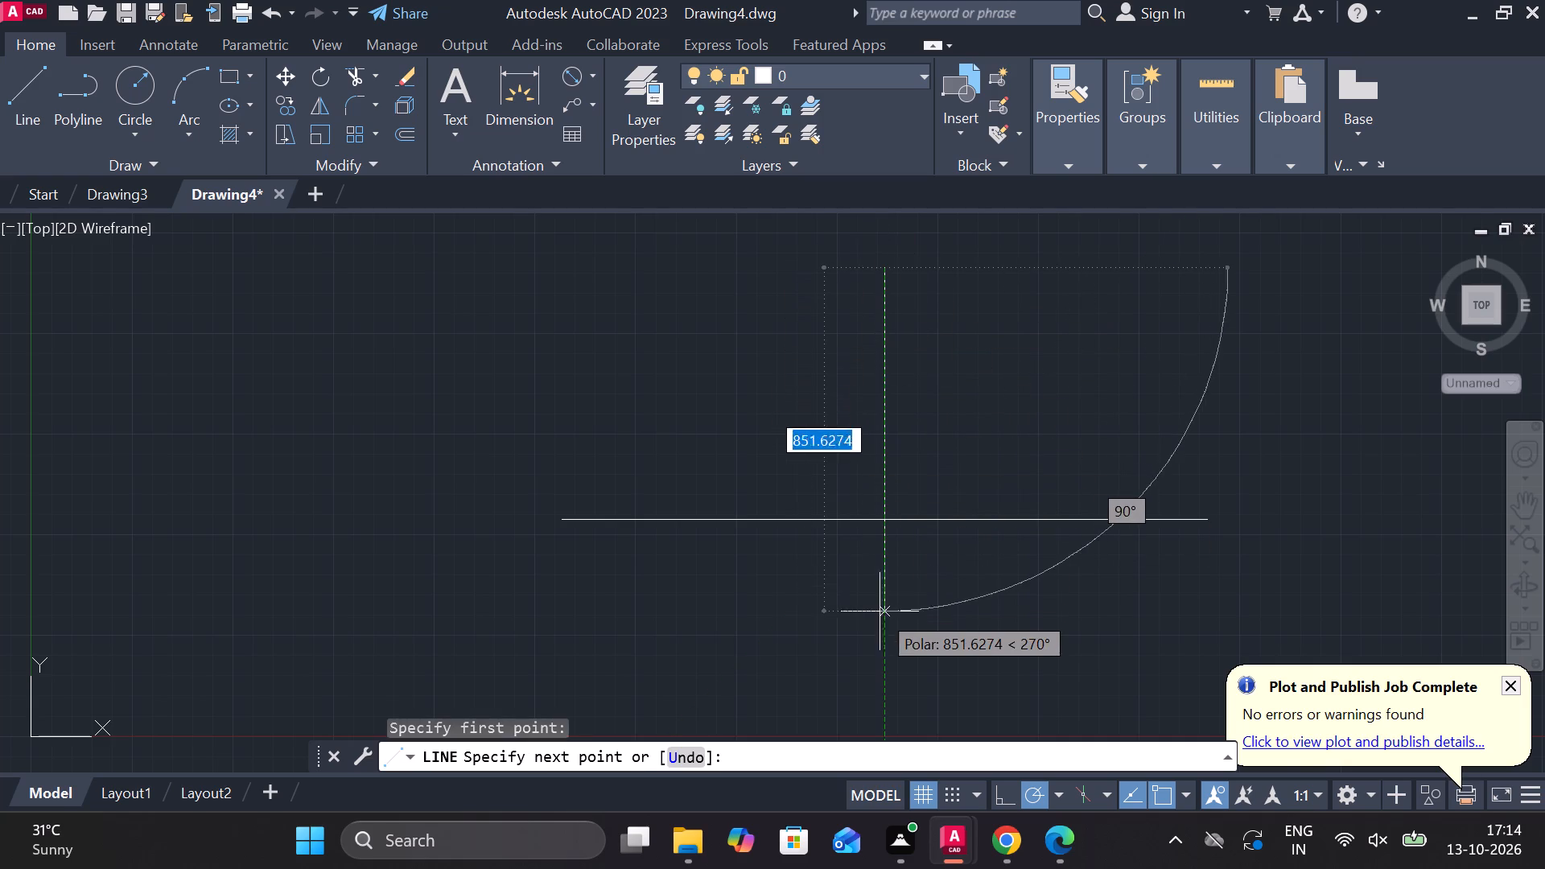
pyautogui.scroll(-1, 882, 695)
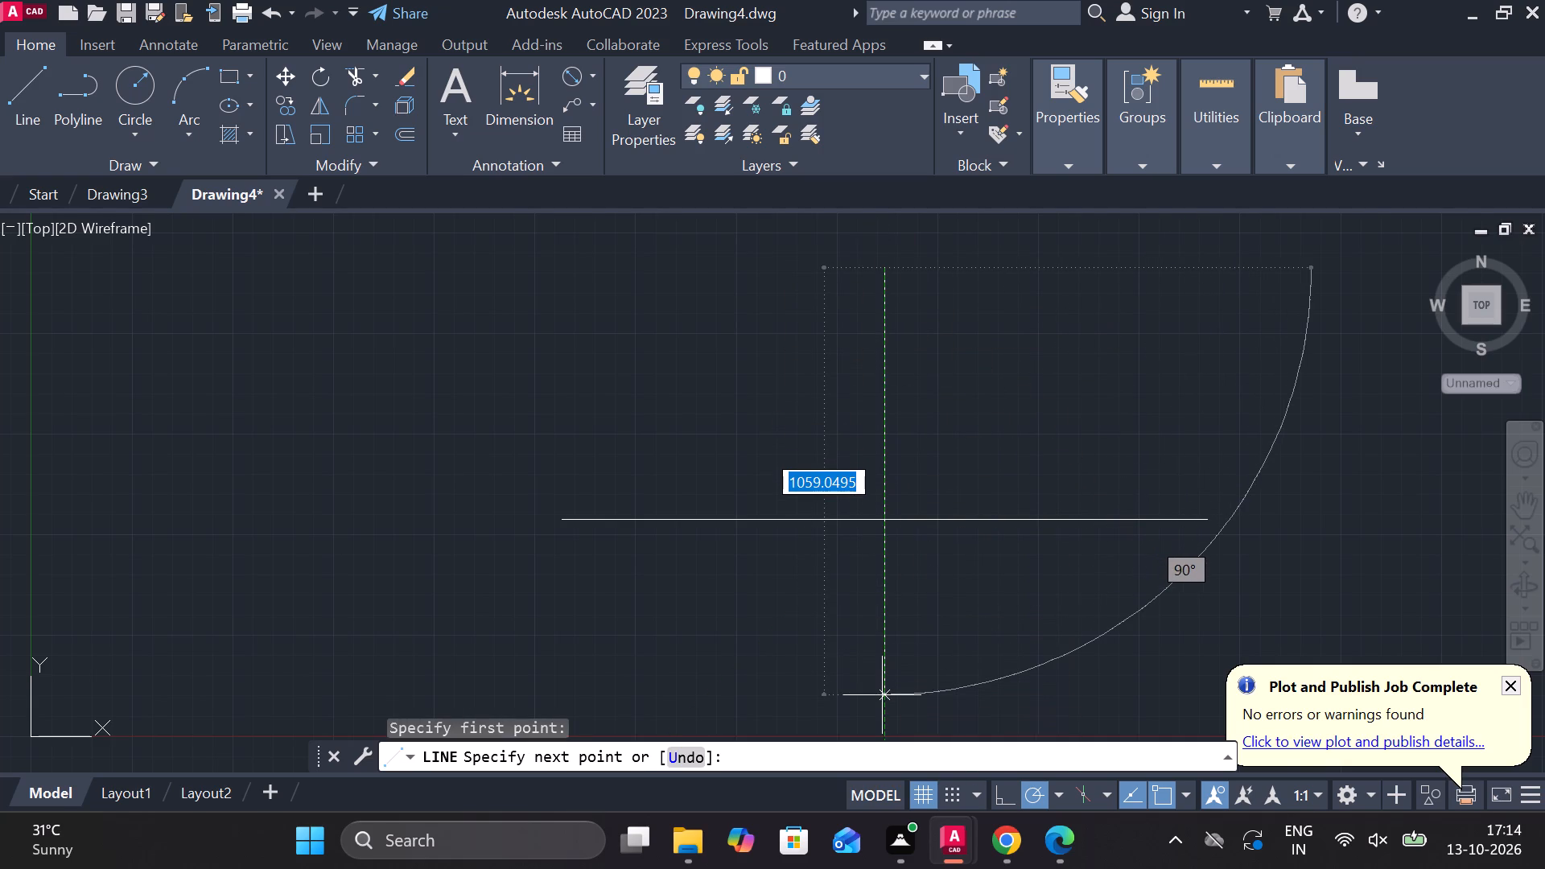
pyautogui.click(880, 730)
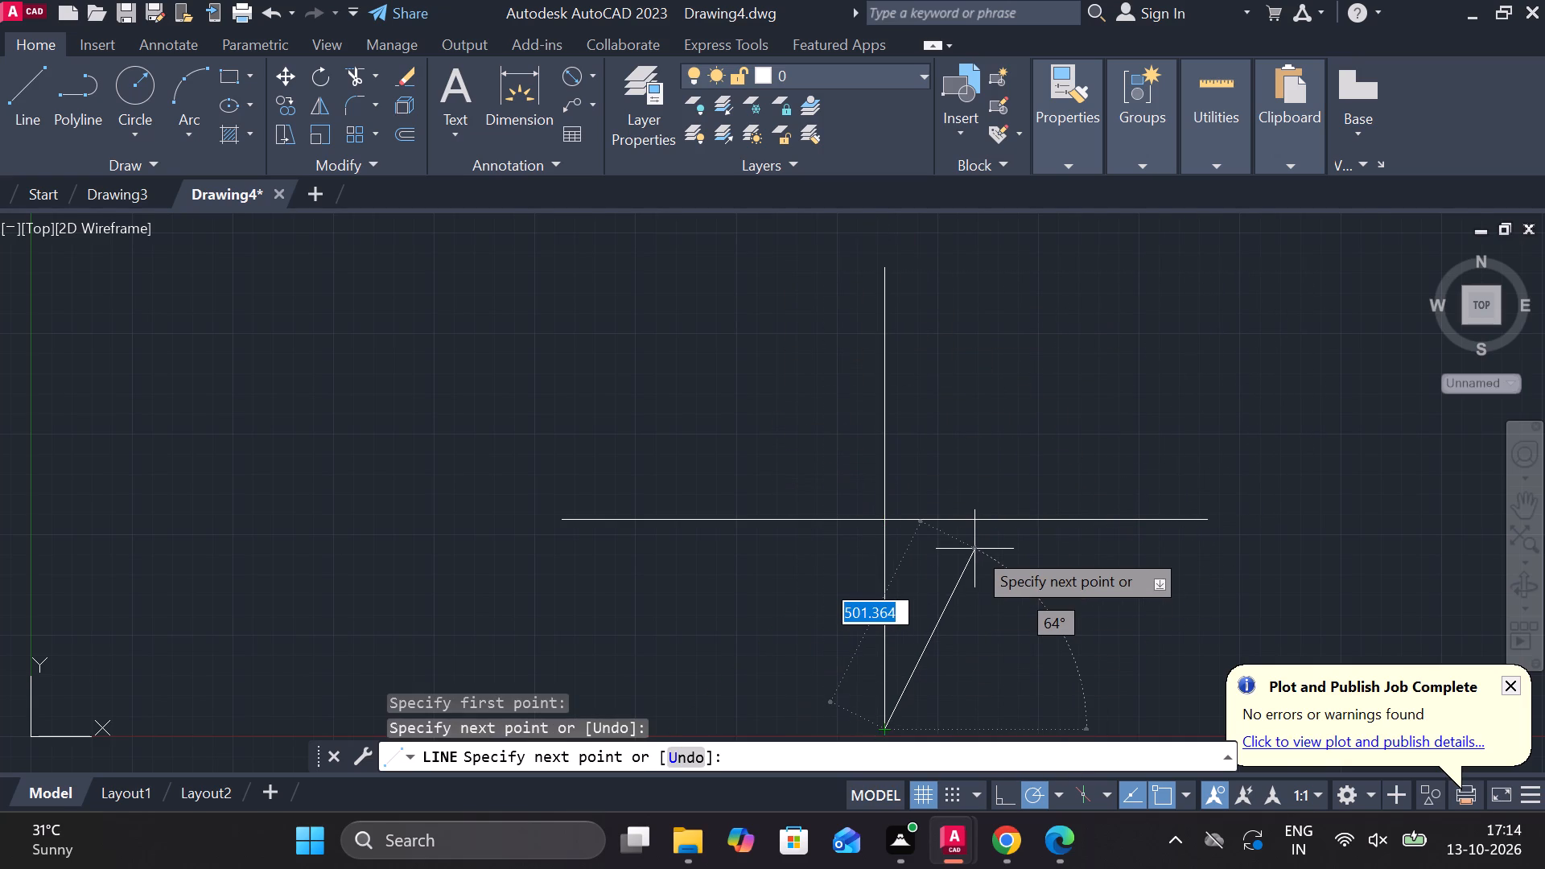
pyautogui.press('Escape')
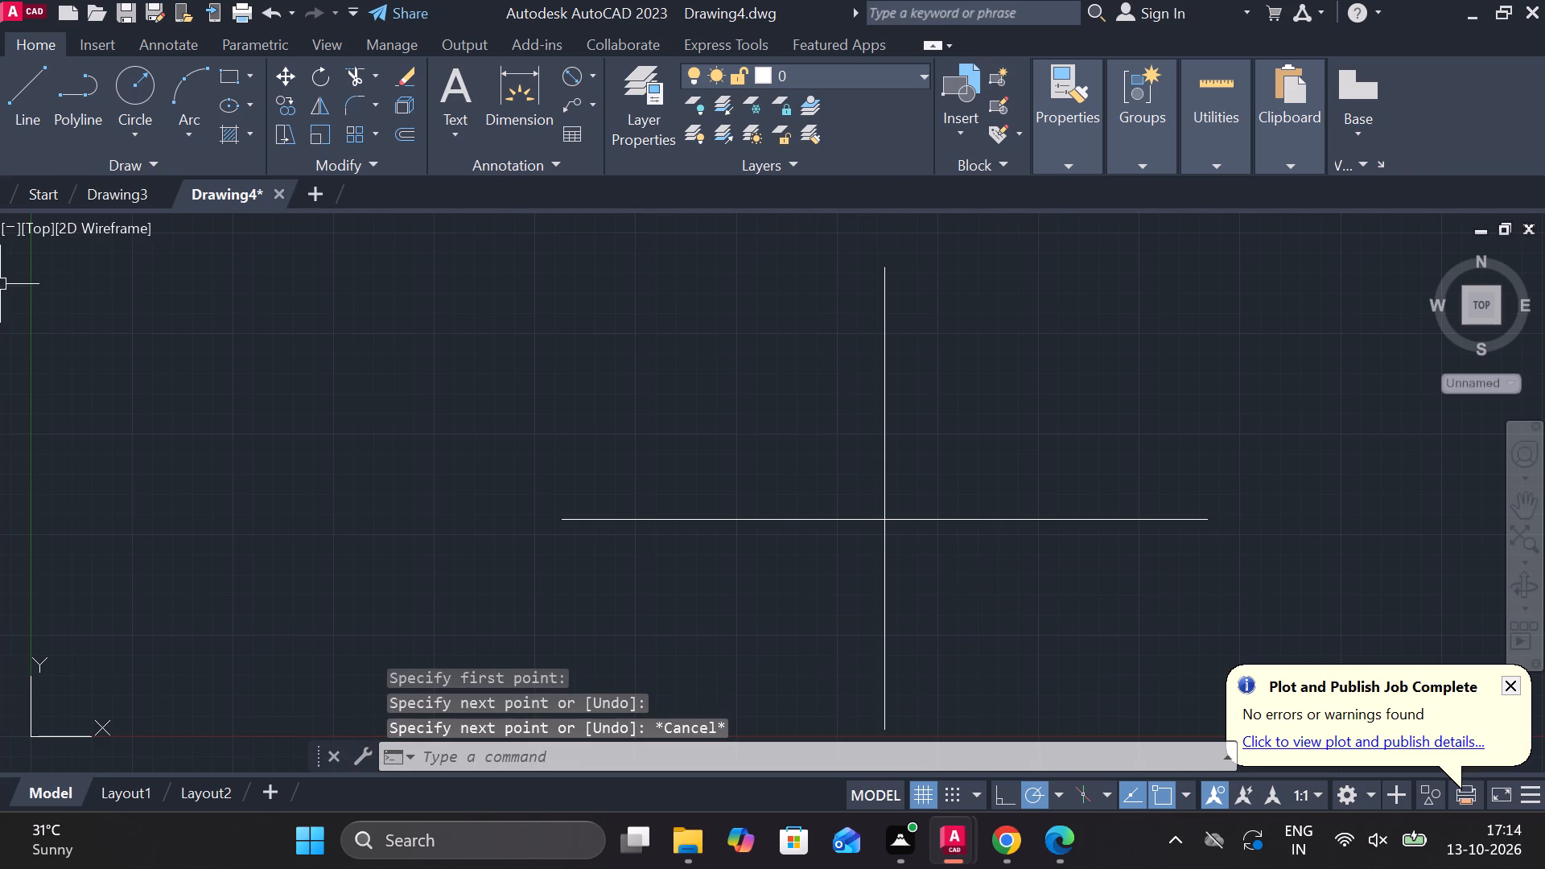
# Draw a circle of radius 225 centred on the intersection of the horizontal and vertical lines.
pyautogui.click(142, 83)
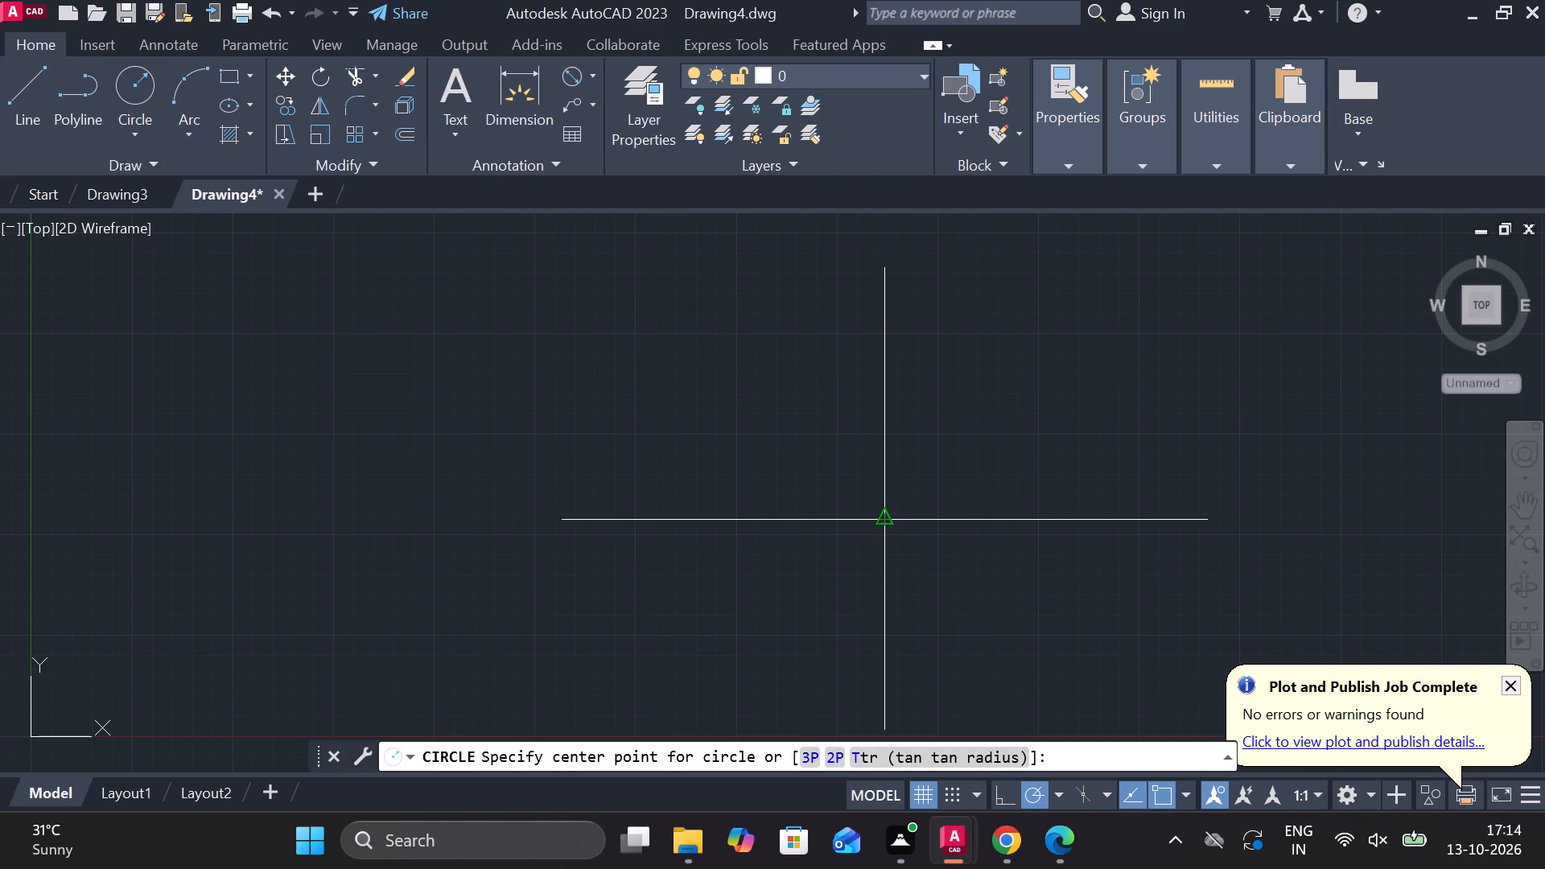
pyautogui.doubleClick(882, 520)
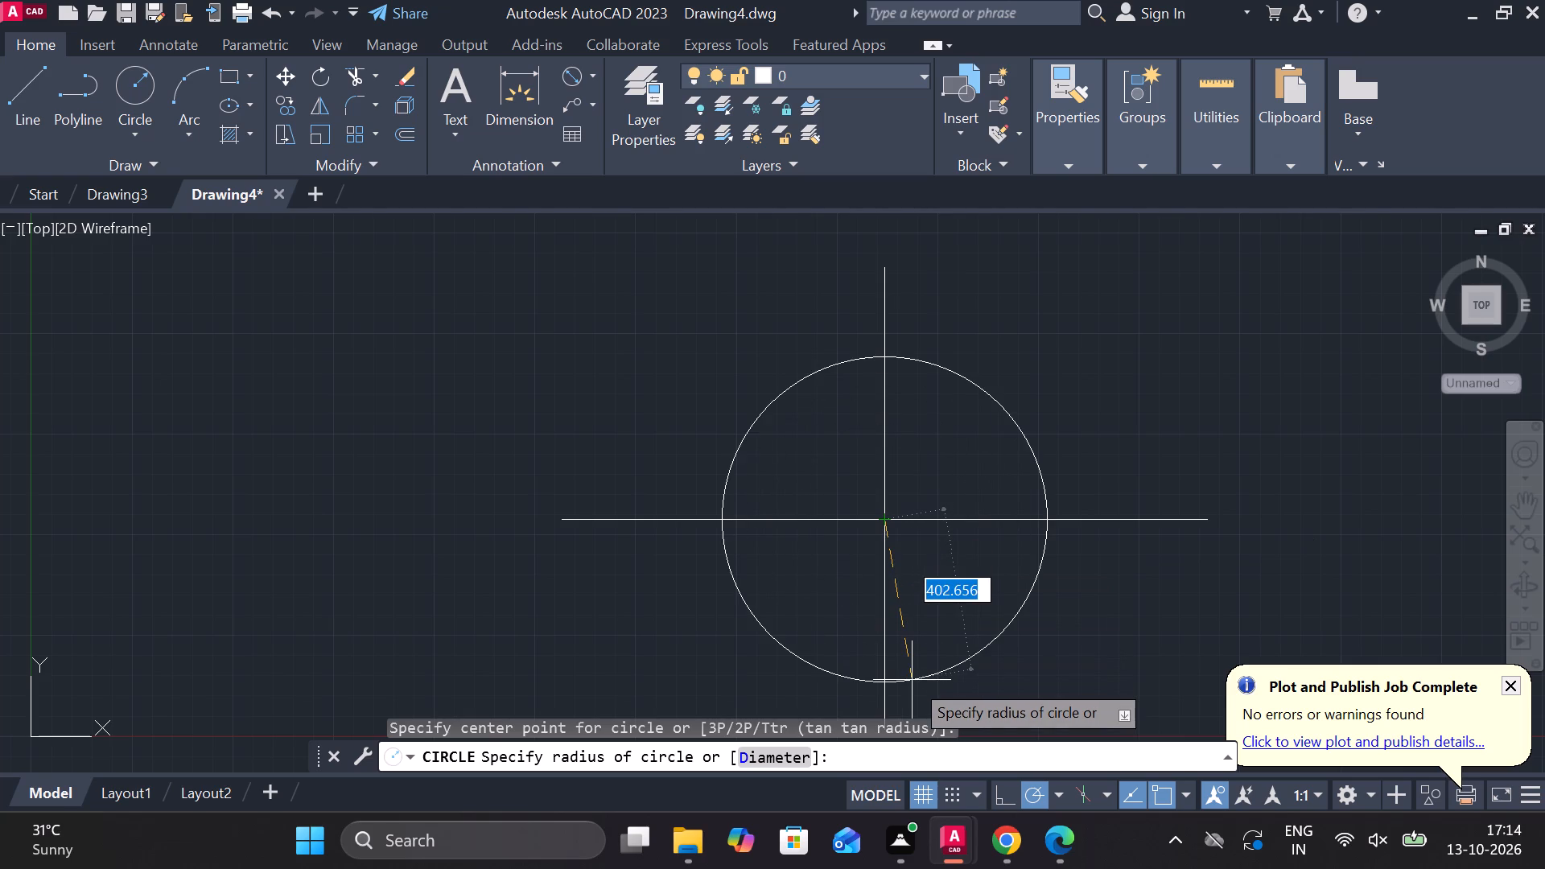
pyautogui.write('22')
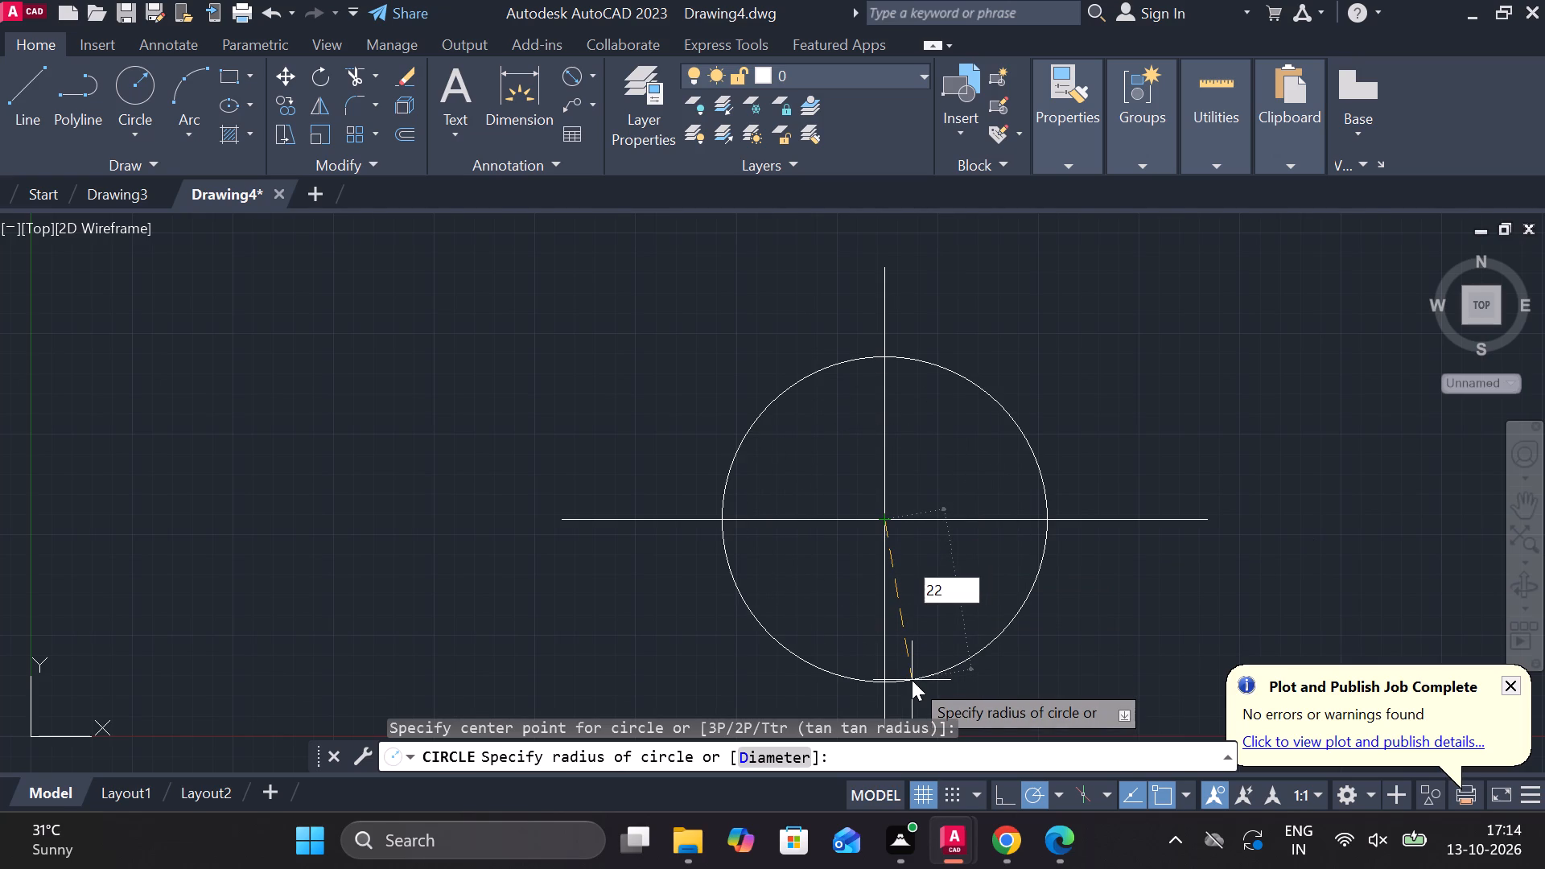
pyautogui.press('5')
pyautogui.press('Return')
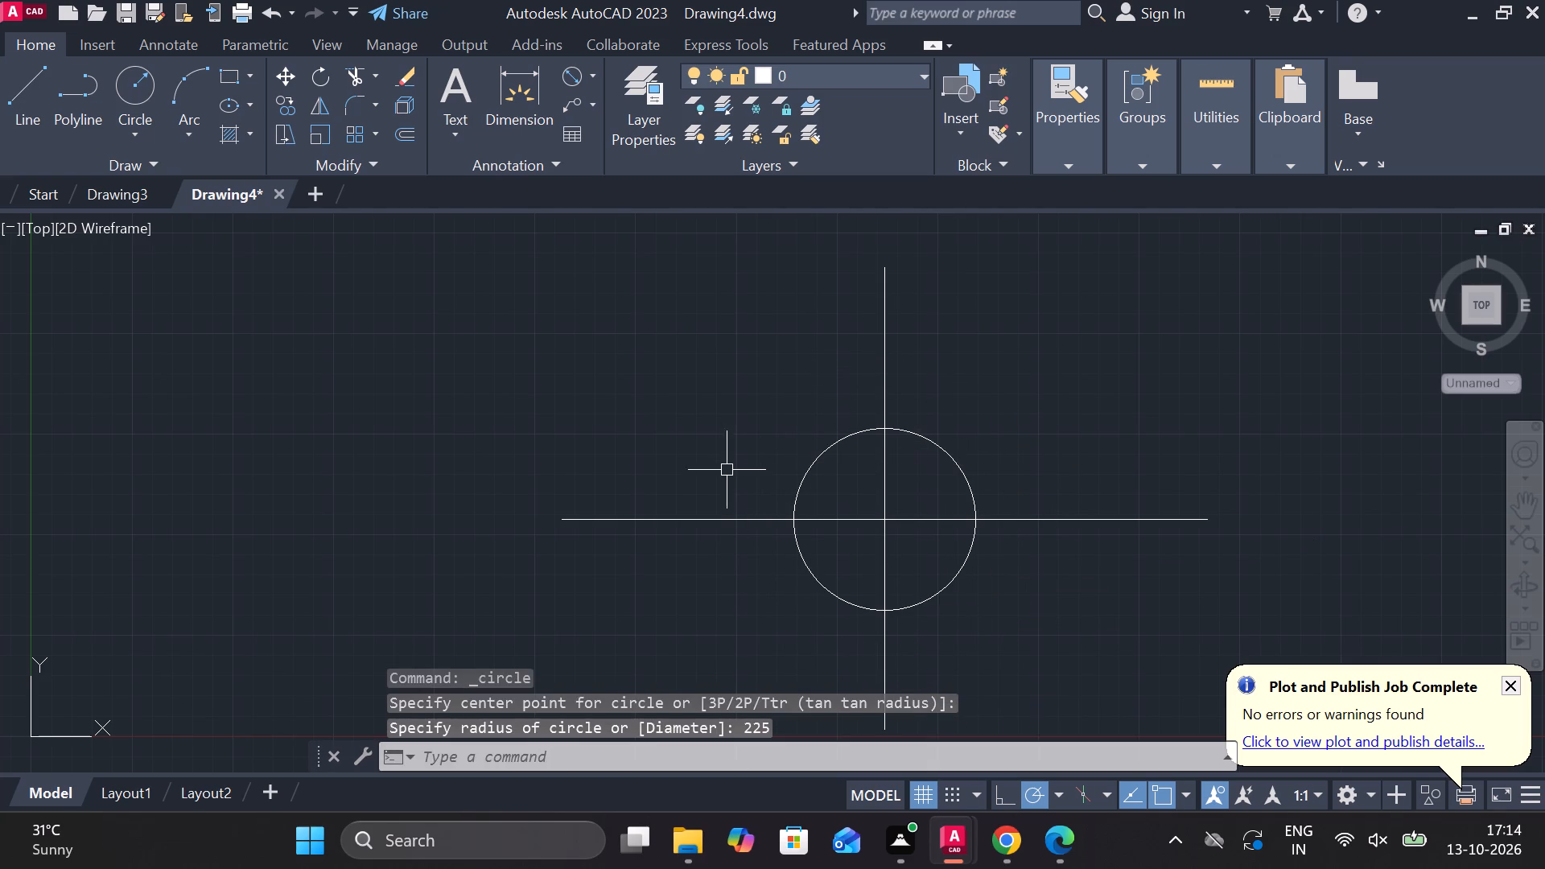
pyautogui.click(840, 449)
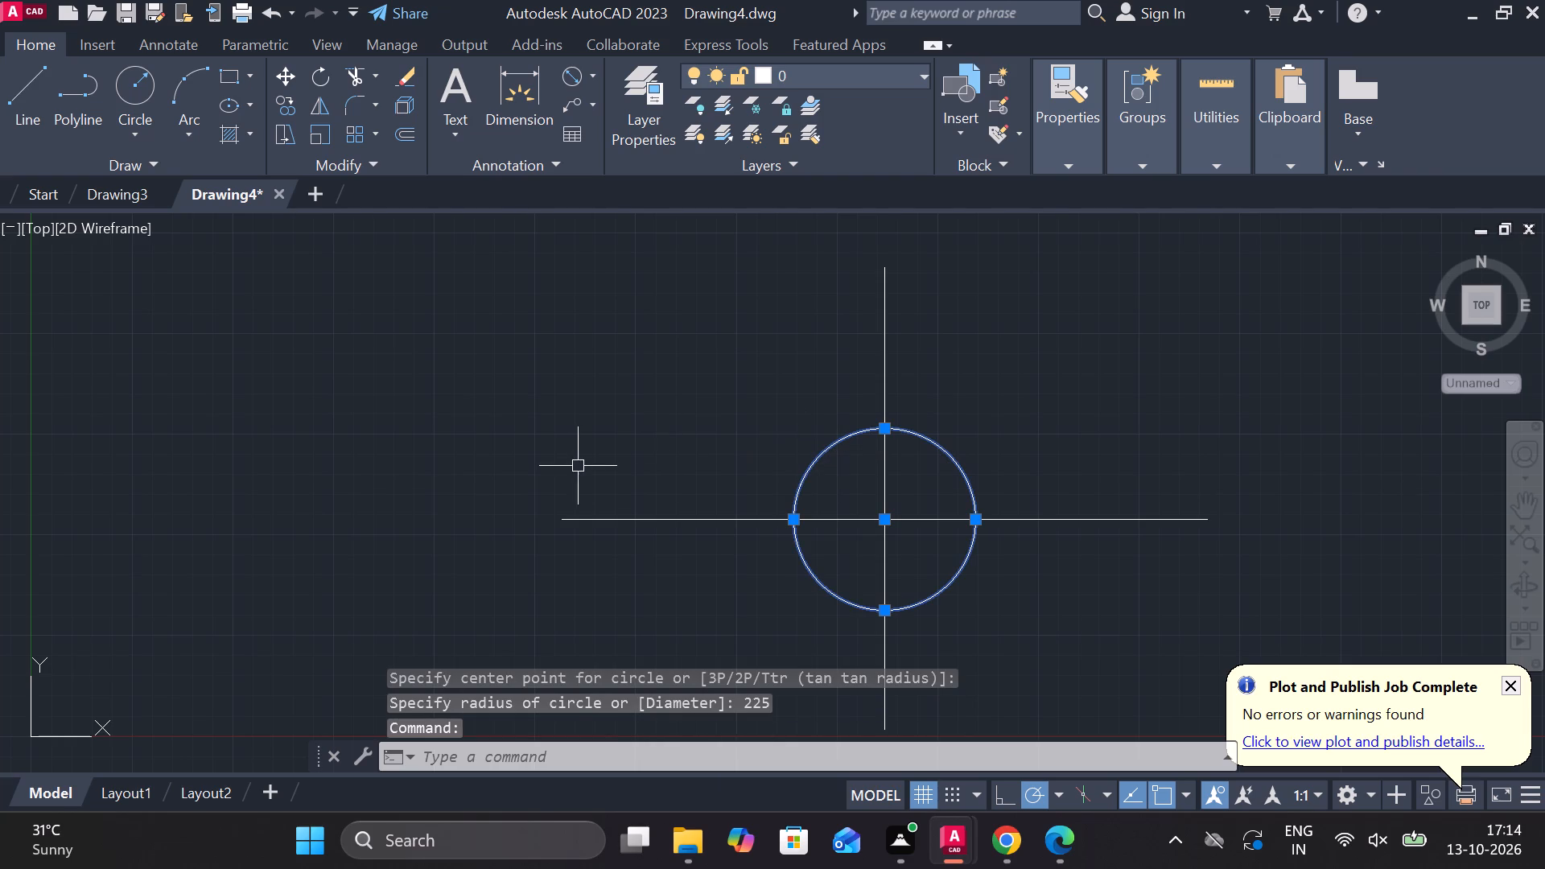
pyautogui.press('Escape')
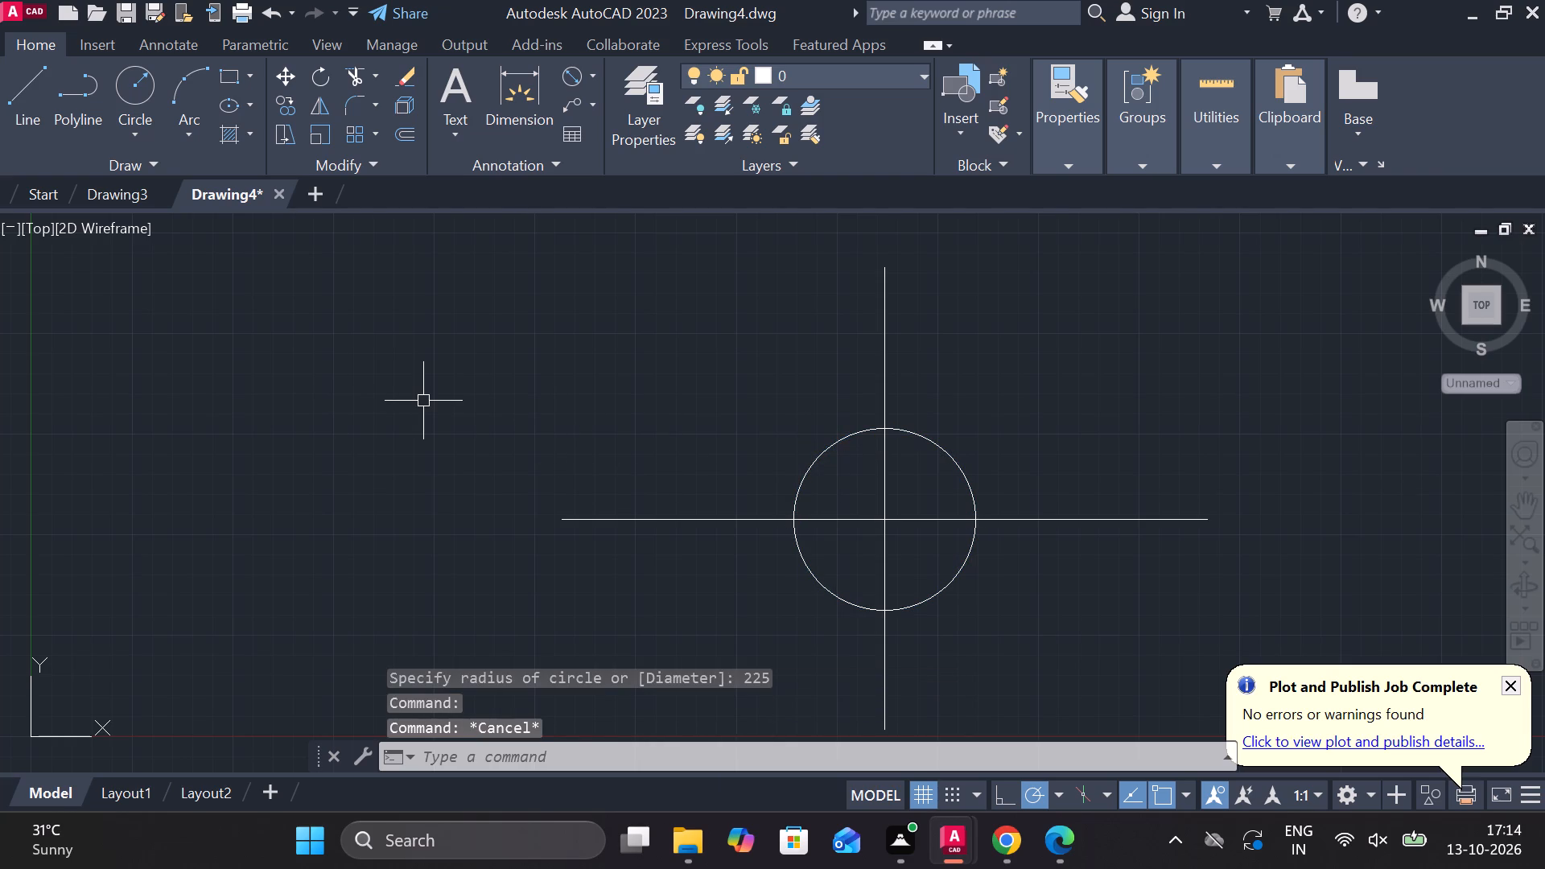
# Trim the circle's upper half and lower-right quarter, keeping only the lower-left quarter arc.
pyautogui.click(350, 76)
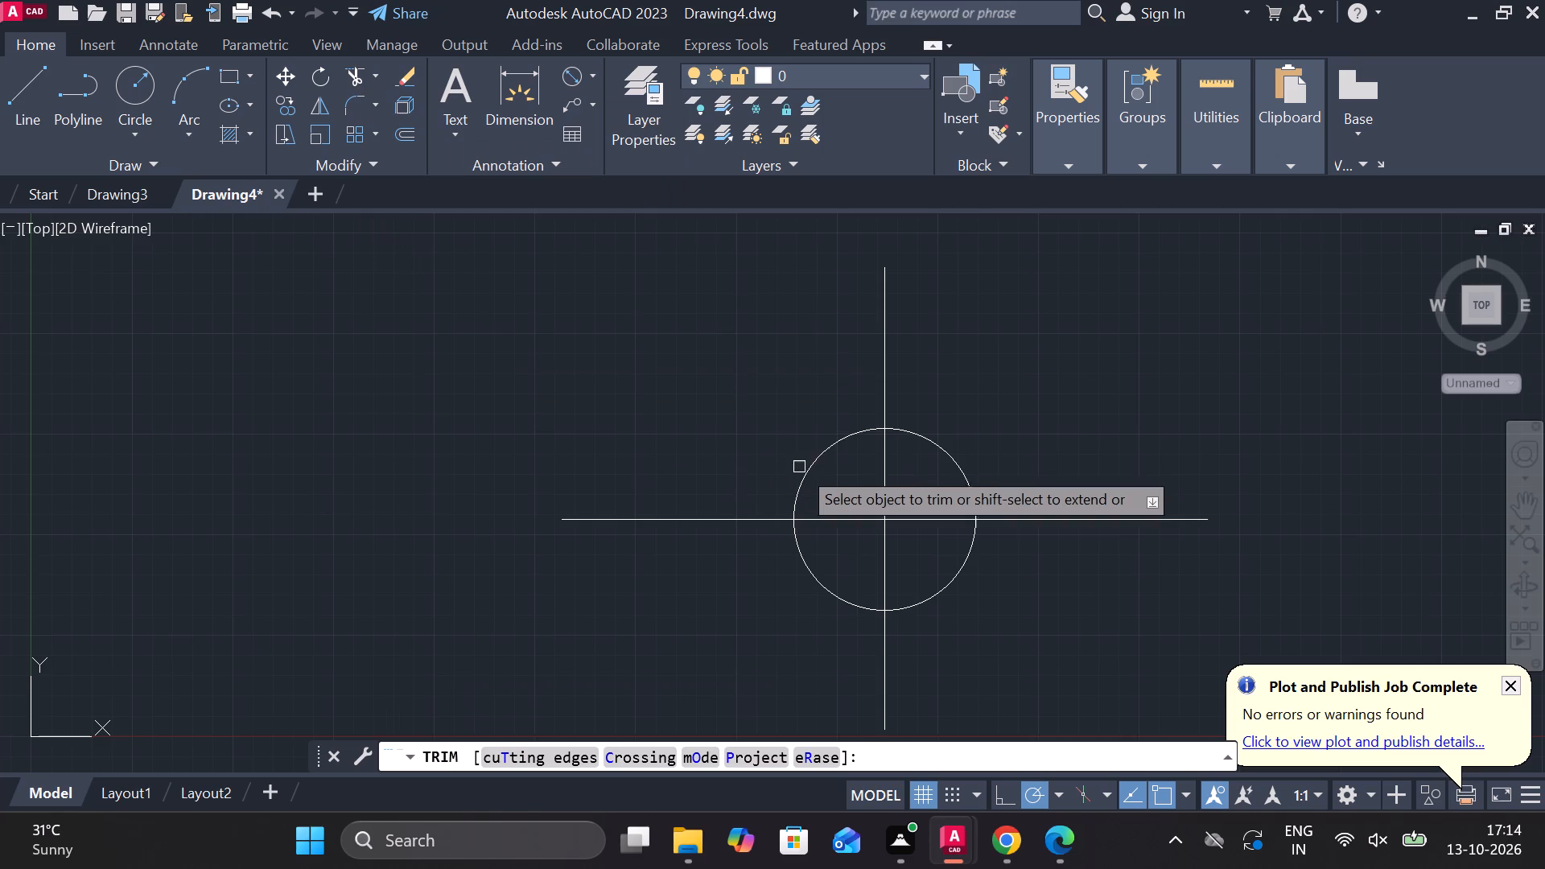
pyautogui.click(822, 457)
pyautogui.click(950, 464)
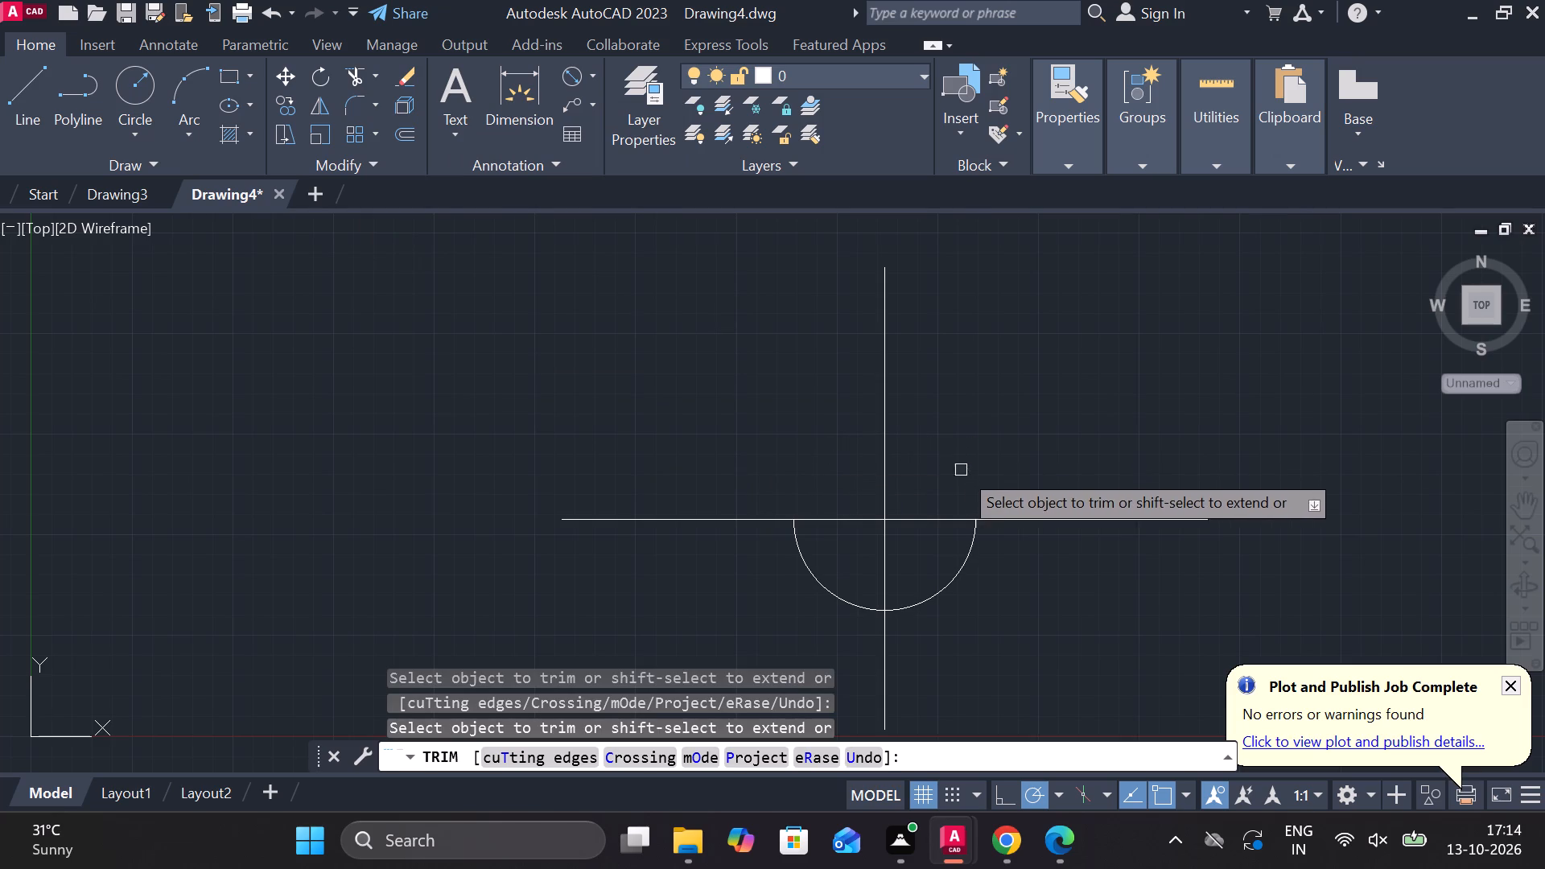
pyautogui.click(950, 570)
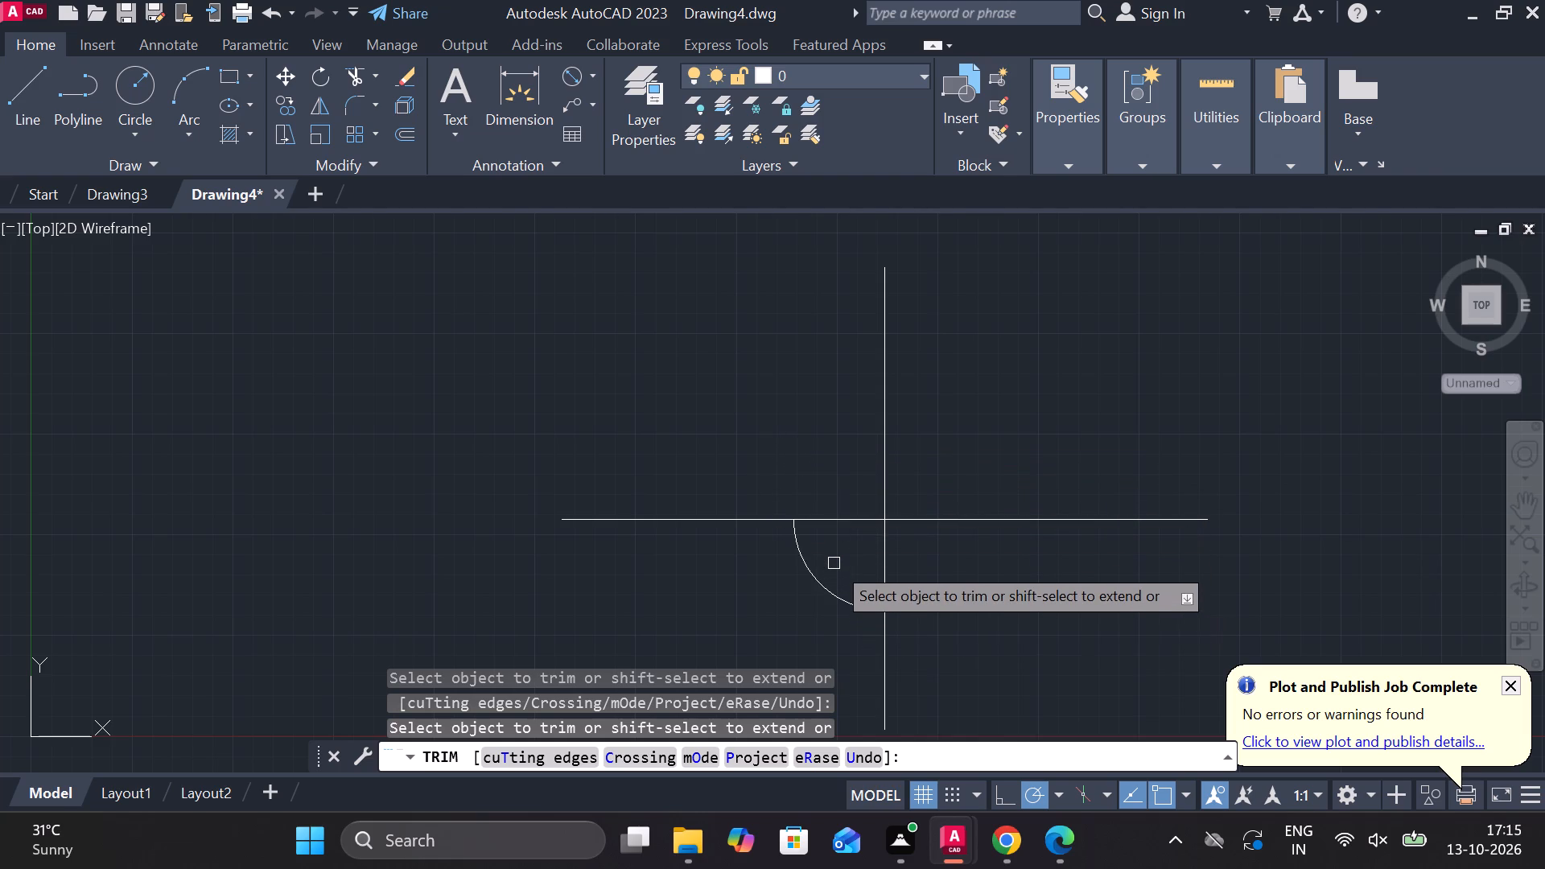
# From the arc's upper end, draw connected lines 37 up, 112.5 right and 37 down to the horizontal line.
pyautogui.scroll(2, 834, 563)
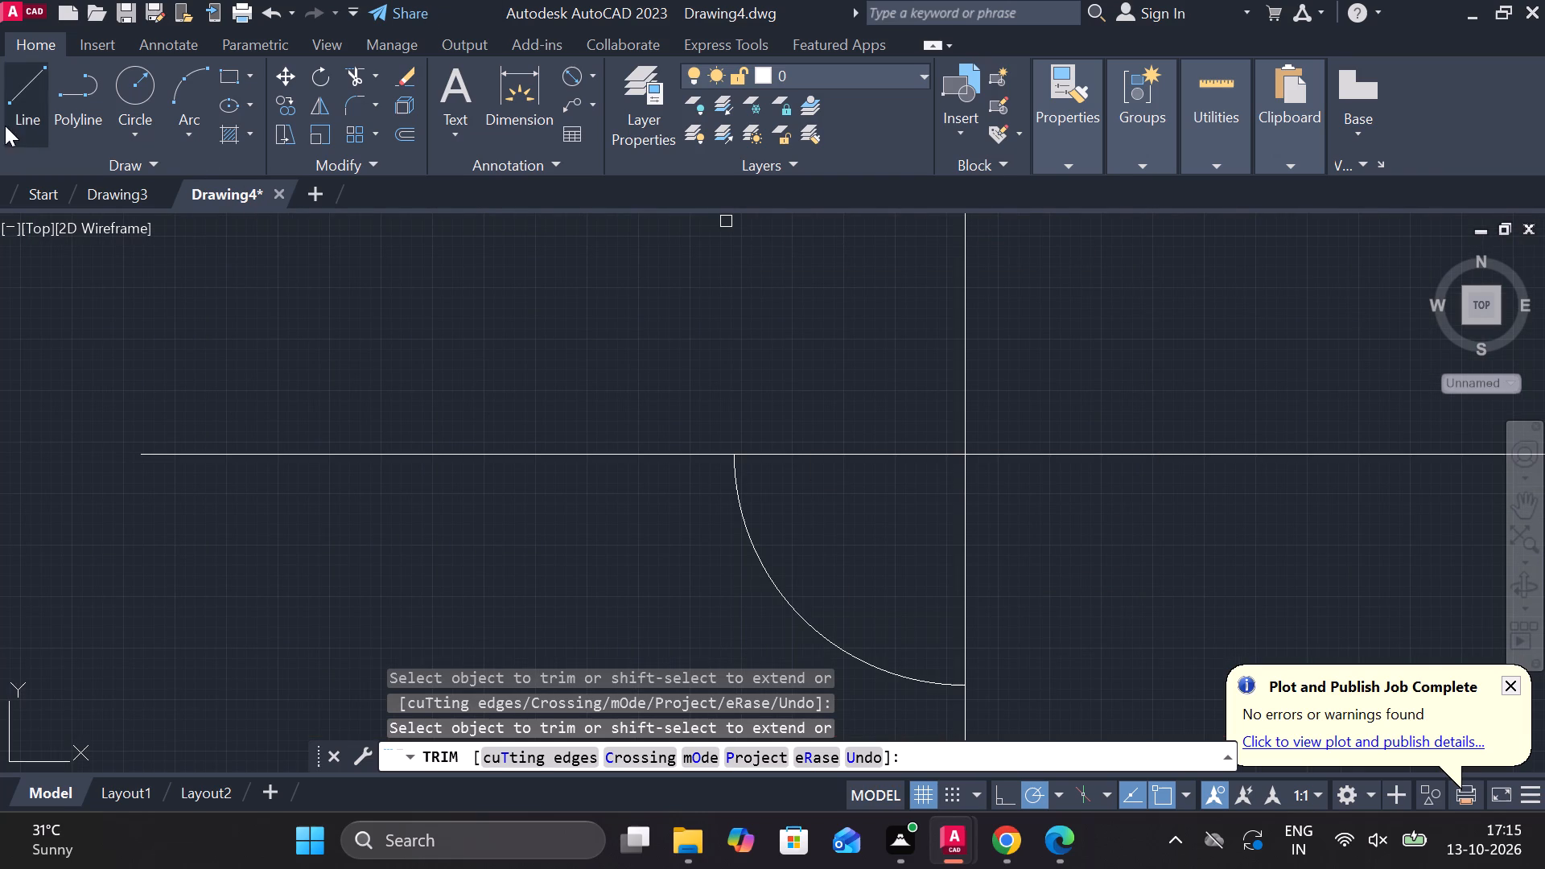
pyautogui.click(22, 120)
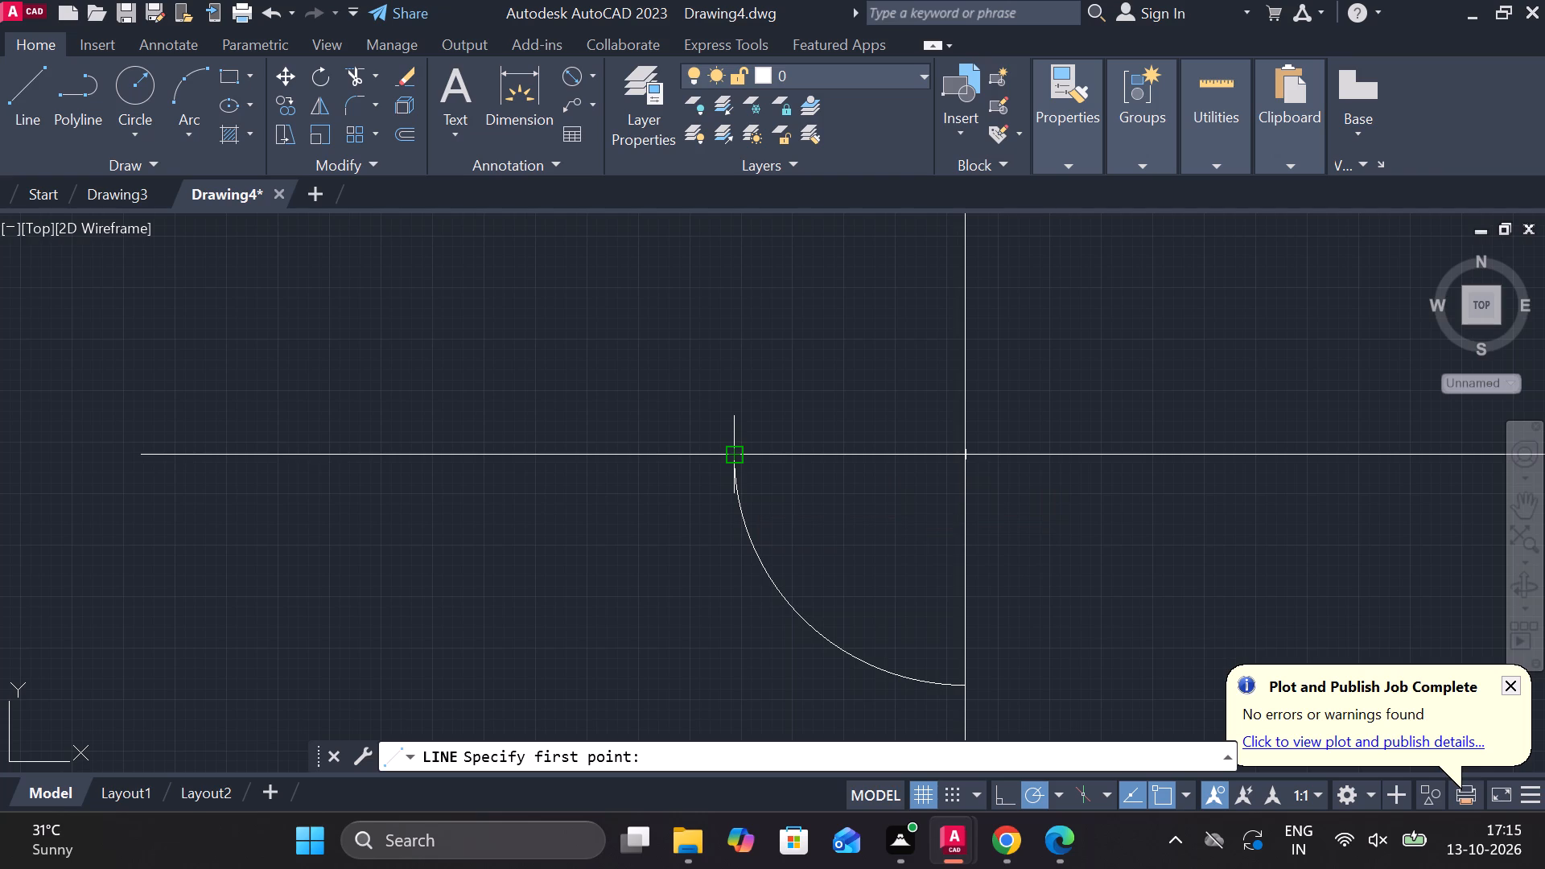
pyautogui.click(740, 458)
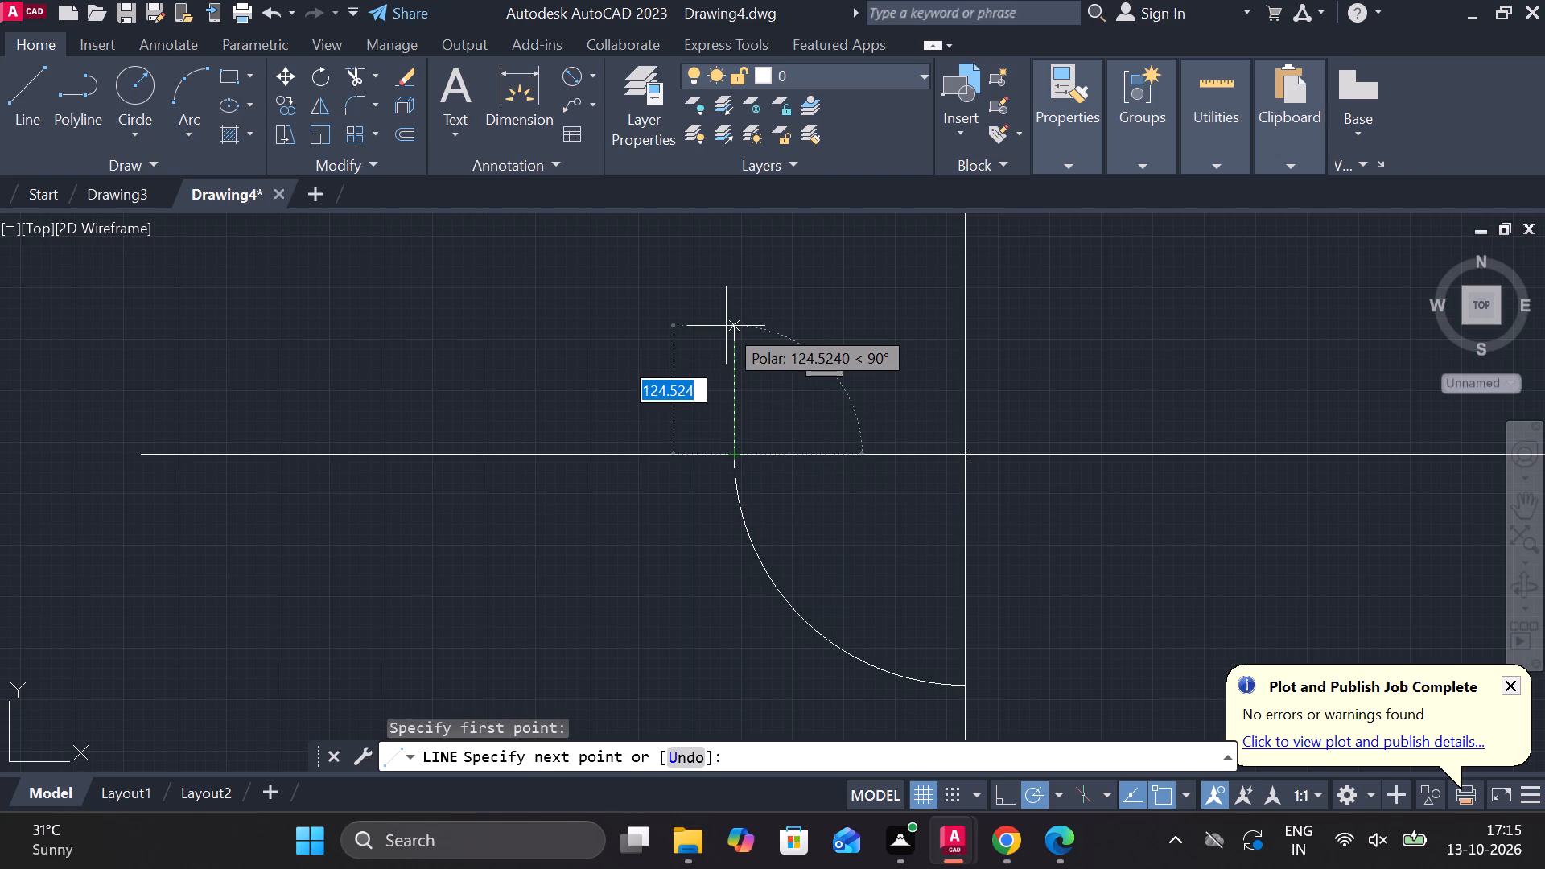
pyautogui.press('3')
pyautogui.press('7')
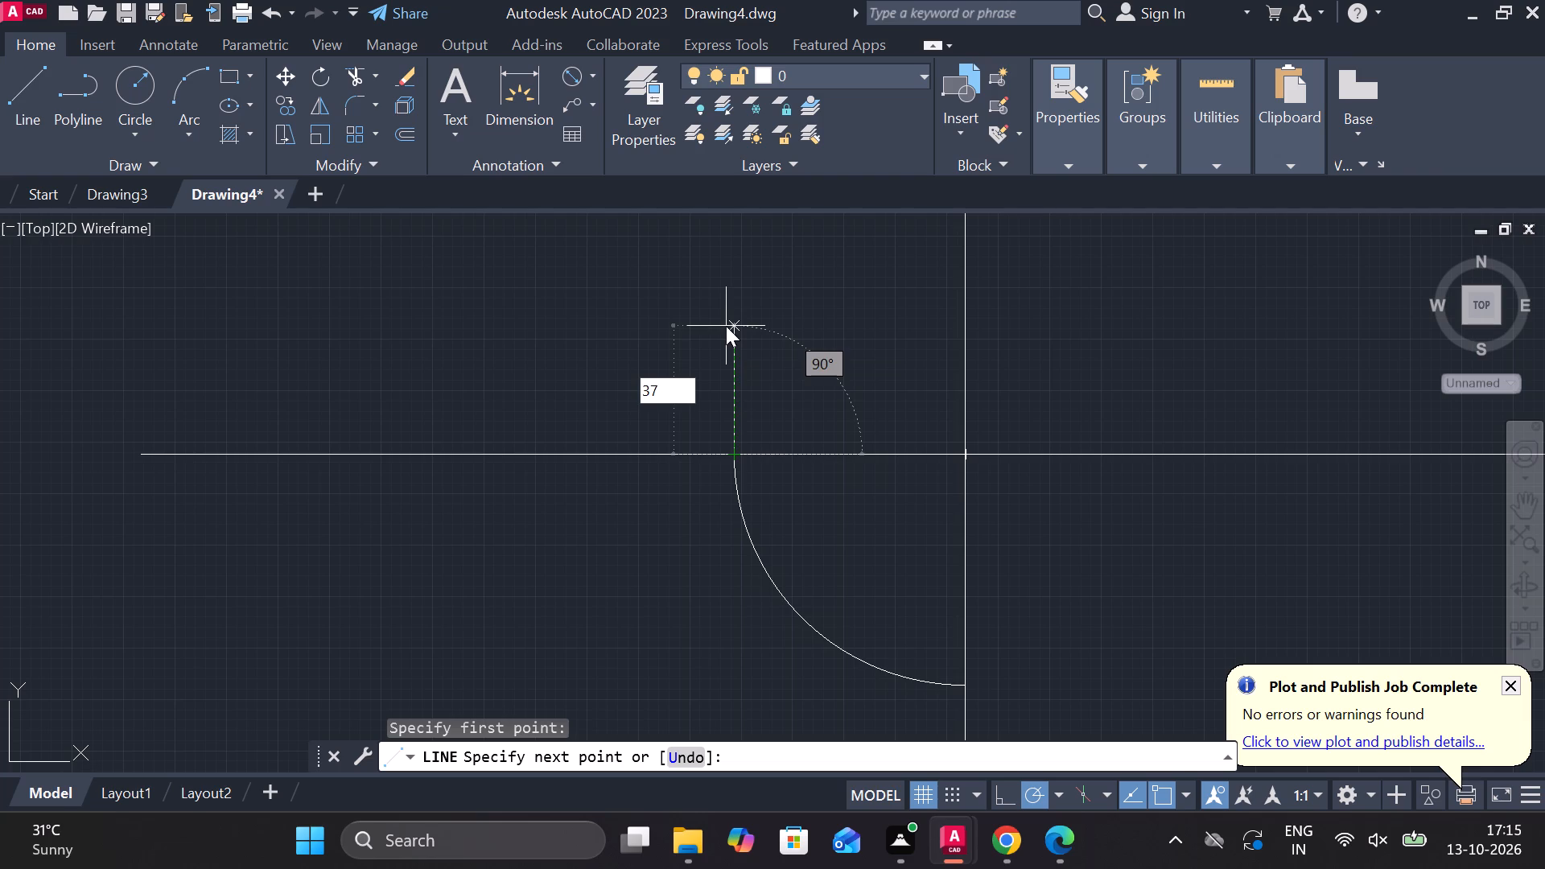
pyautogui.press('Return')
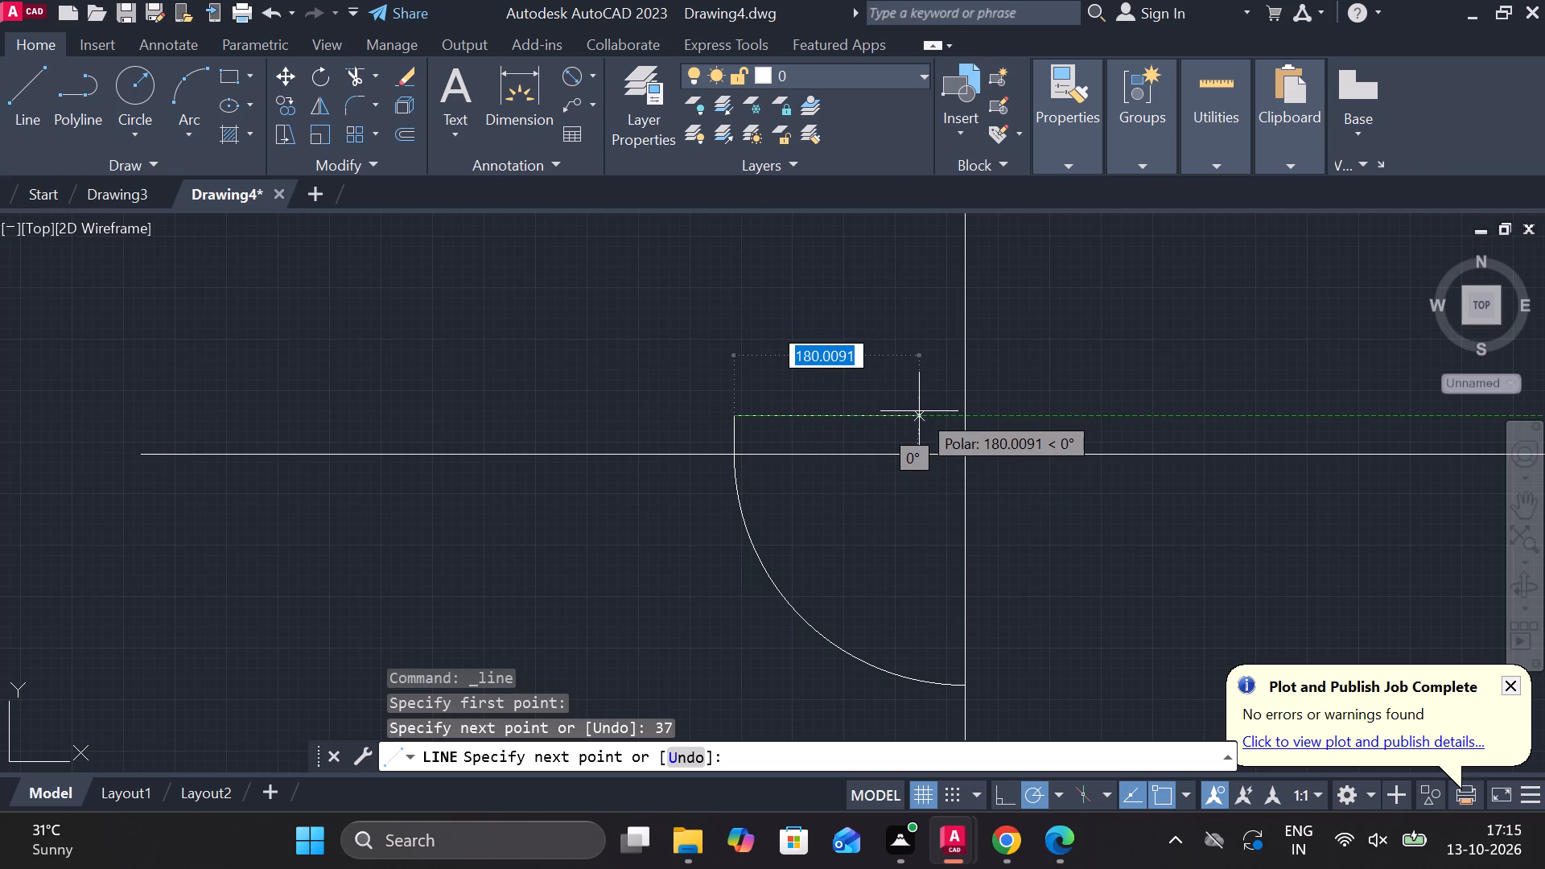
pyautogui.write('11')
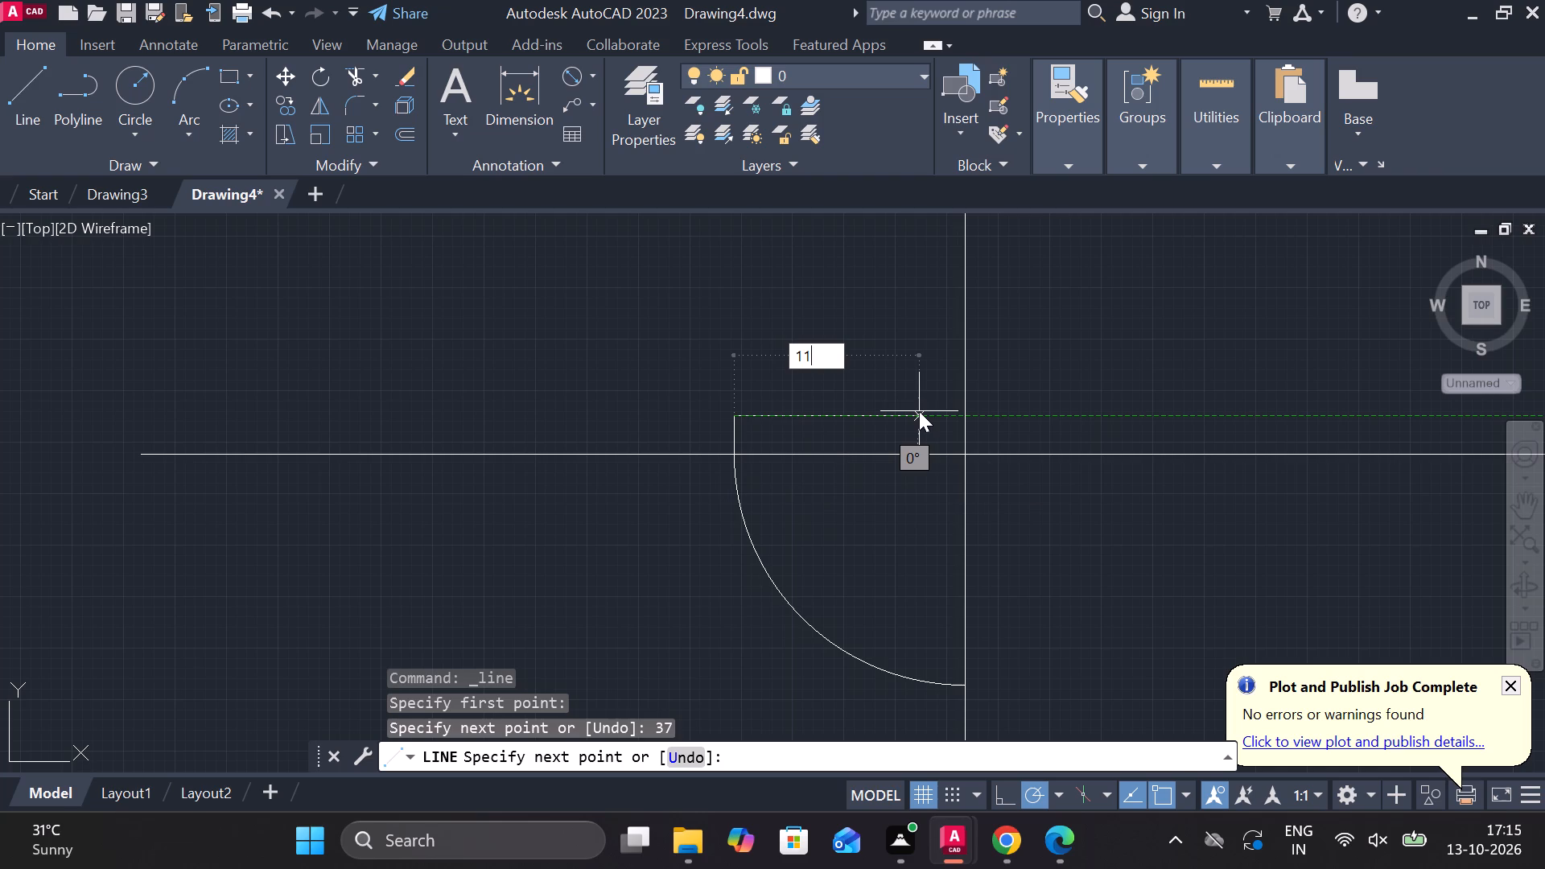
pyautogui.press('2')
pyautogui.press('.')
pyautogui.press('5')
pyautogui.press('Return')
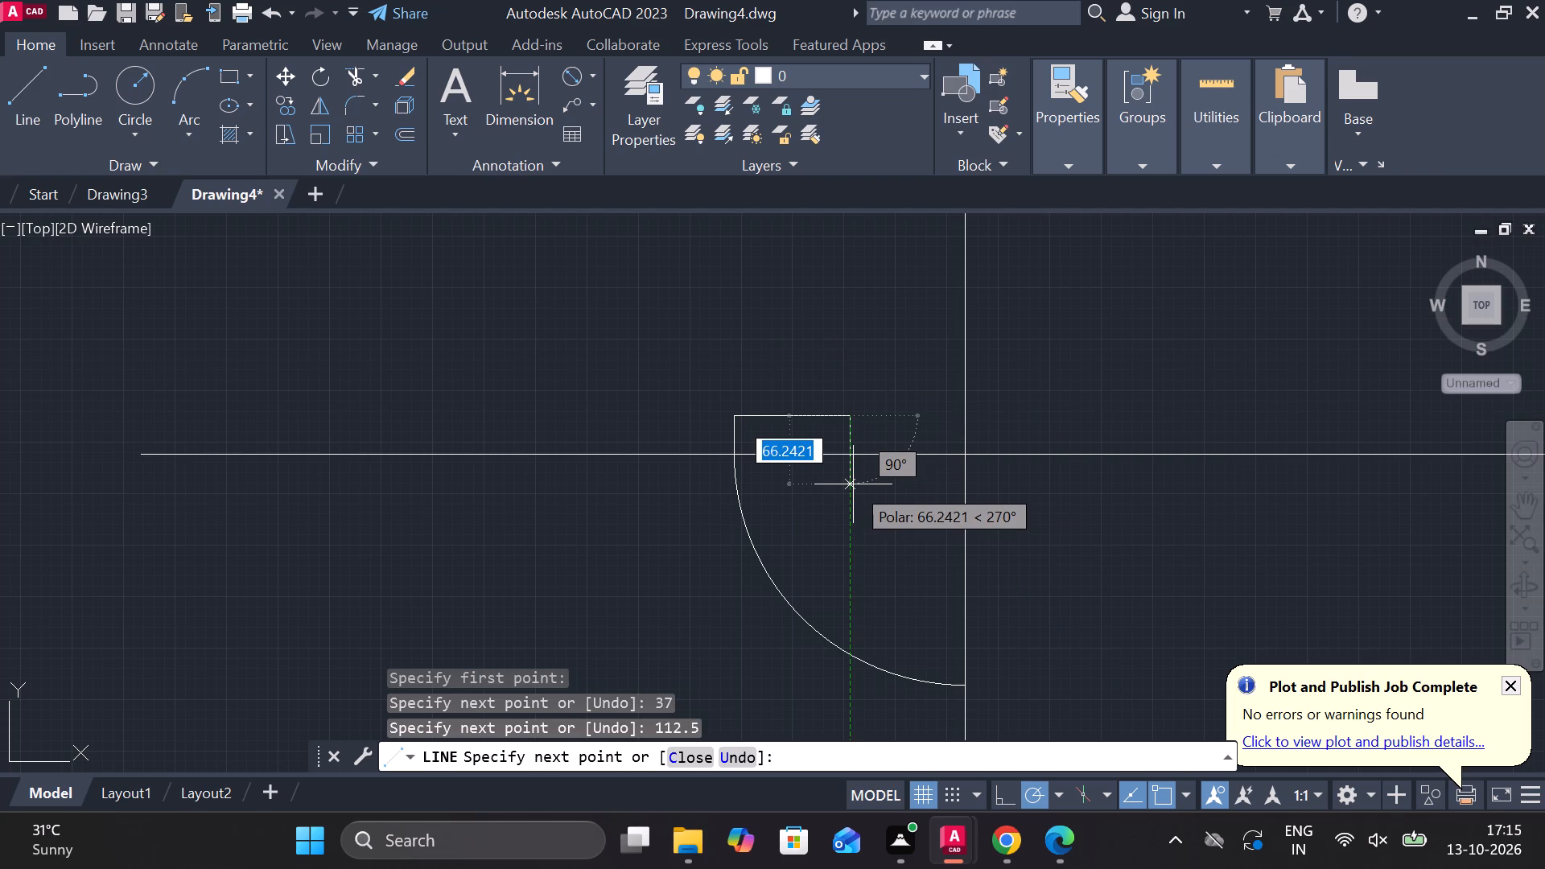
pyautogui.press('3')
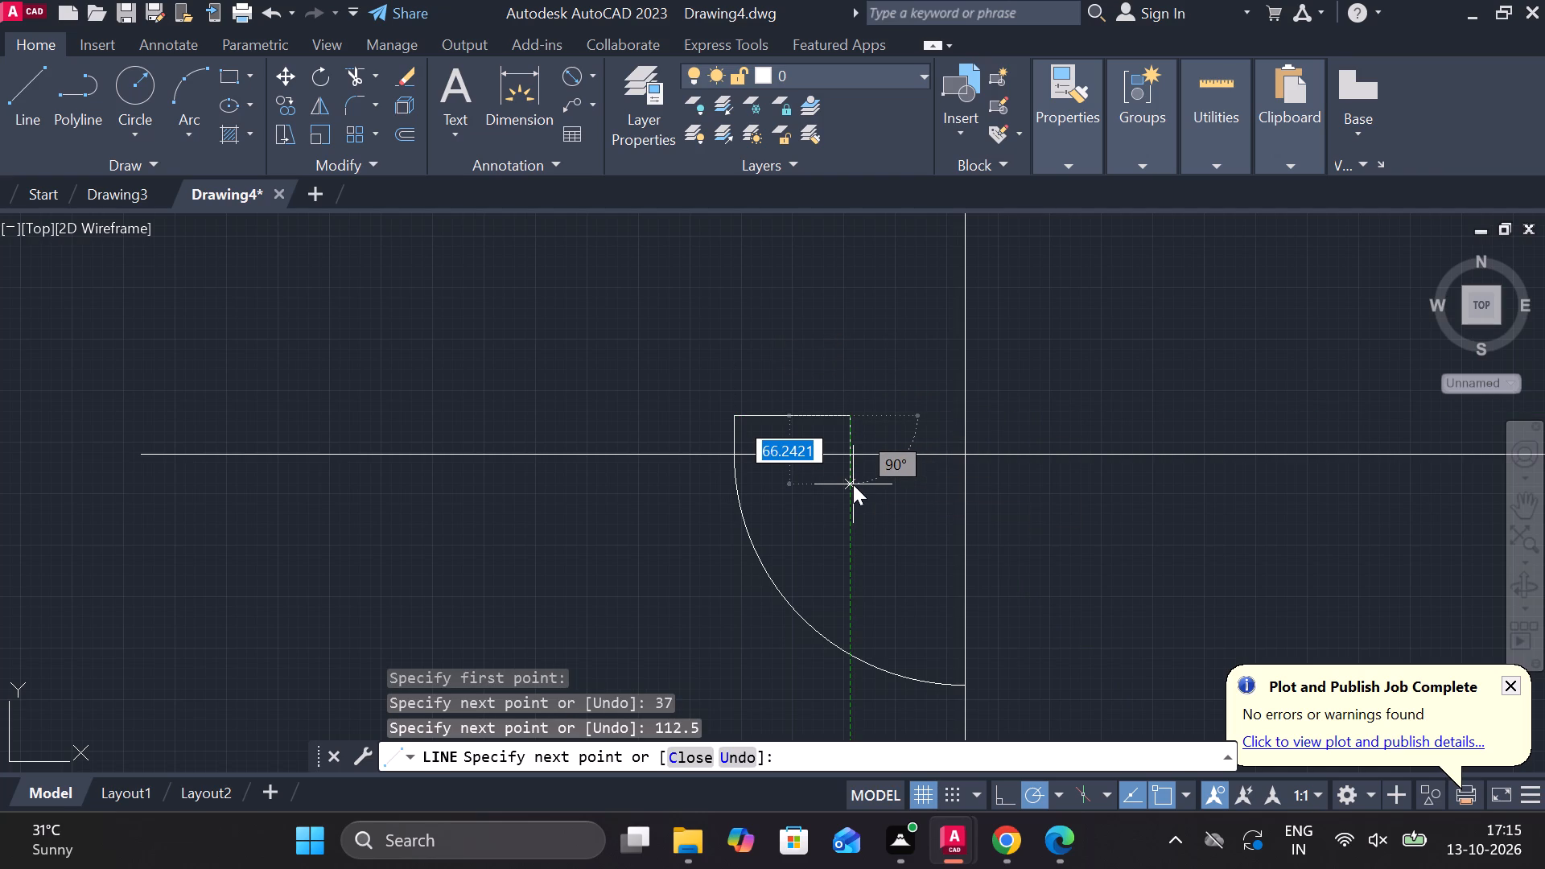
pyautogui.press('7')
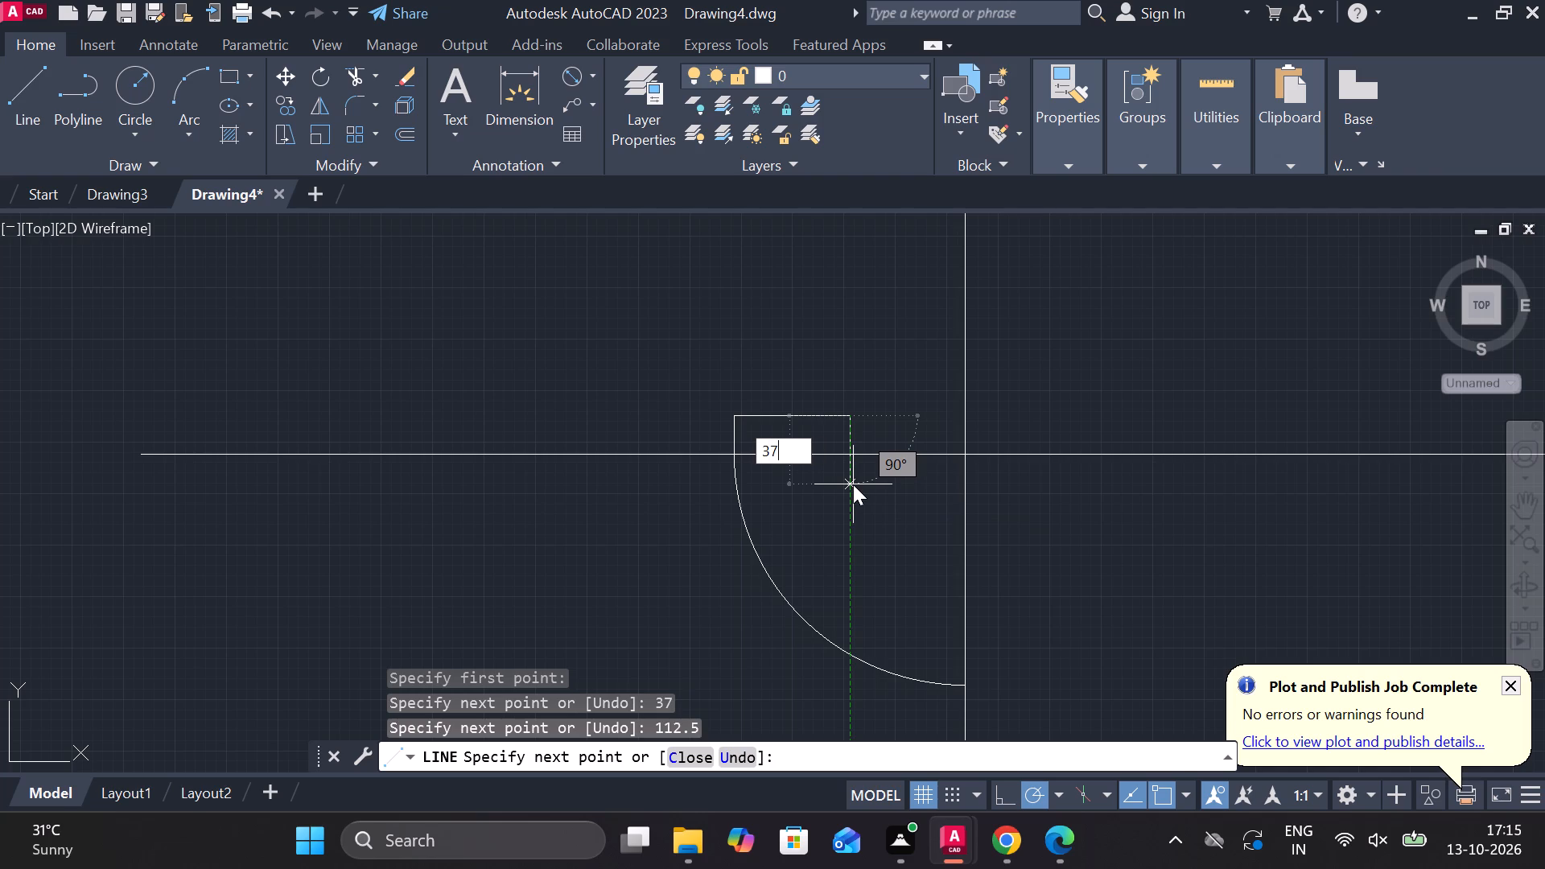
pyautogui.press('Return')
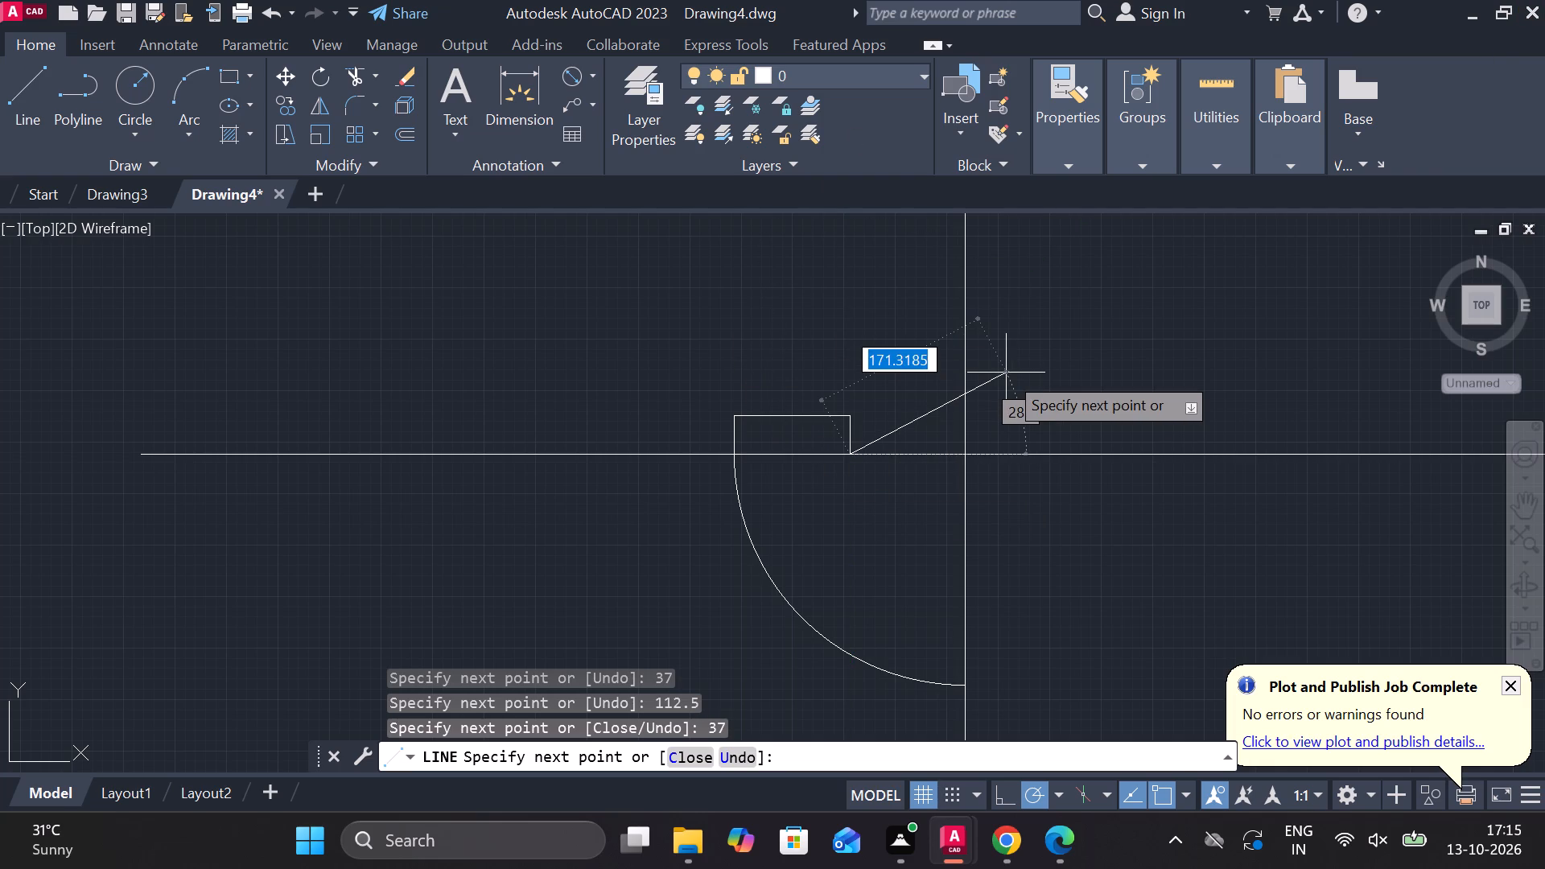
pyautogui.press('Escape')
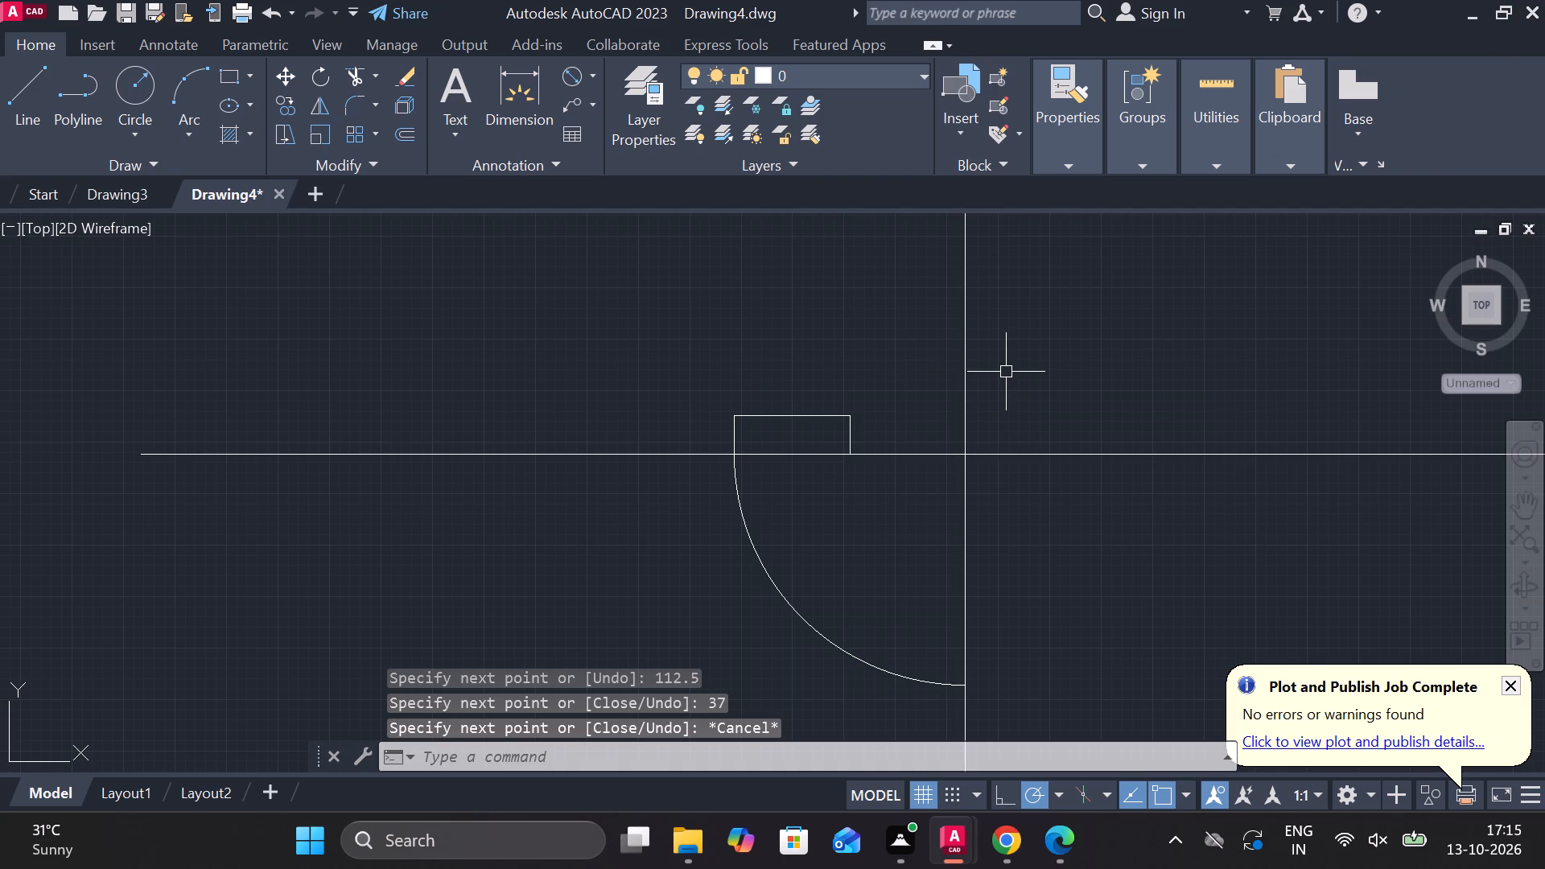
# From the 37-high rectangle's upper-left corner above the arc end, draw connected lines 112.5 left and 37 down to the horizontal line.
pyautogui.click(41, 71)
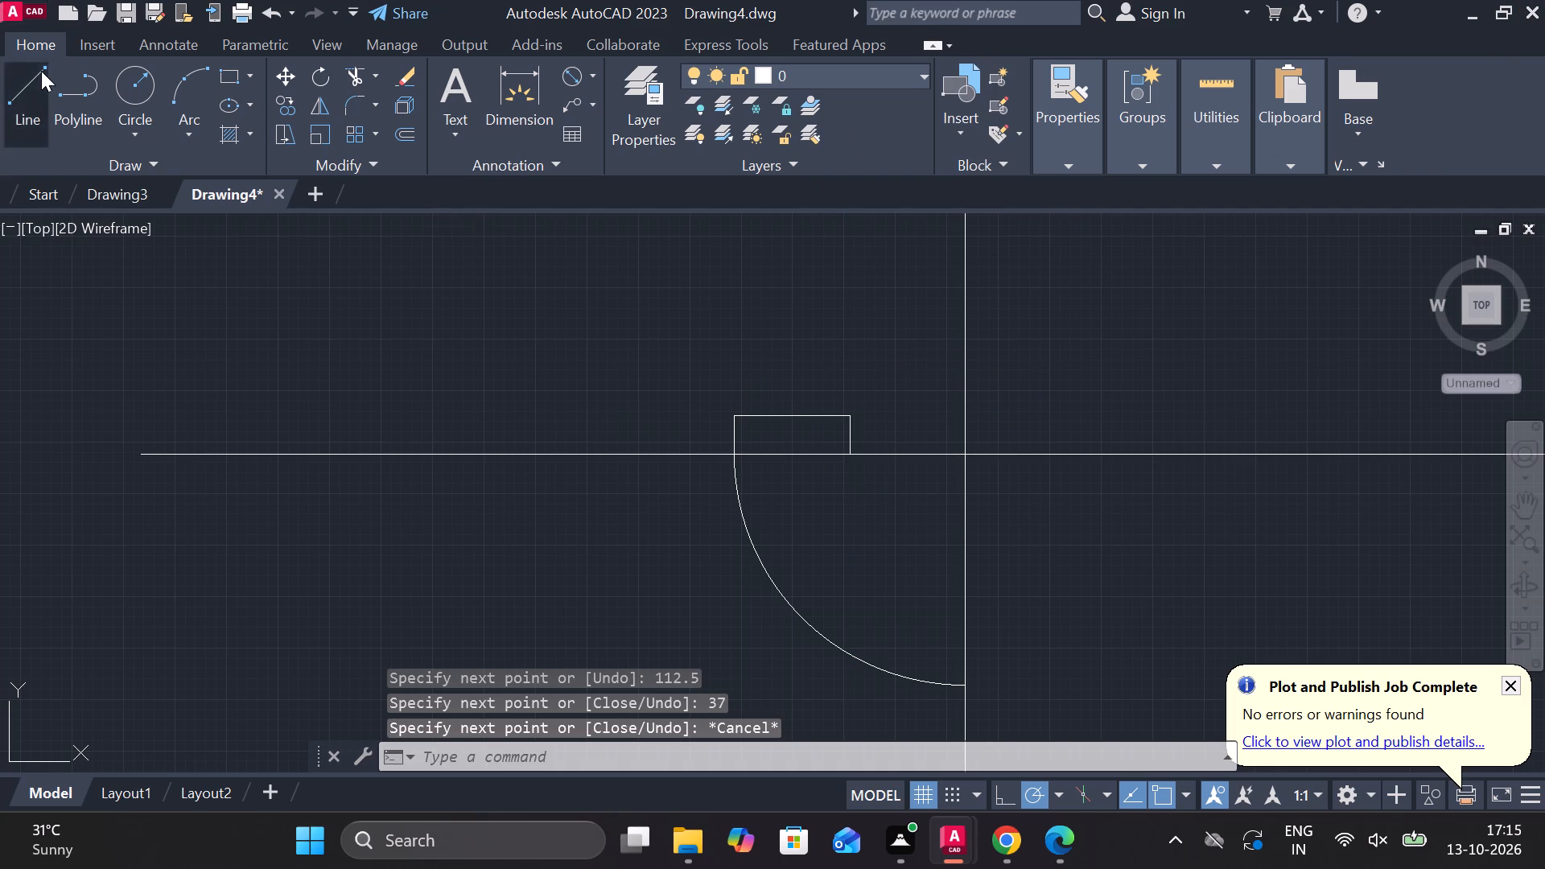
pyautogui.click(737, 413)
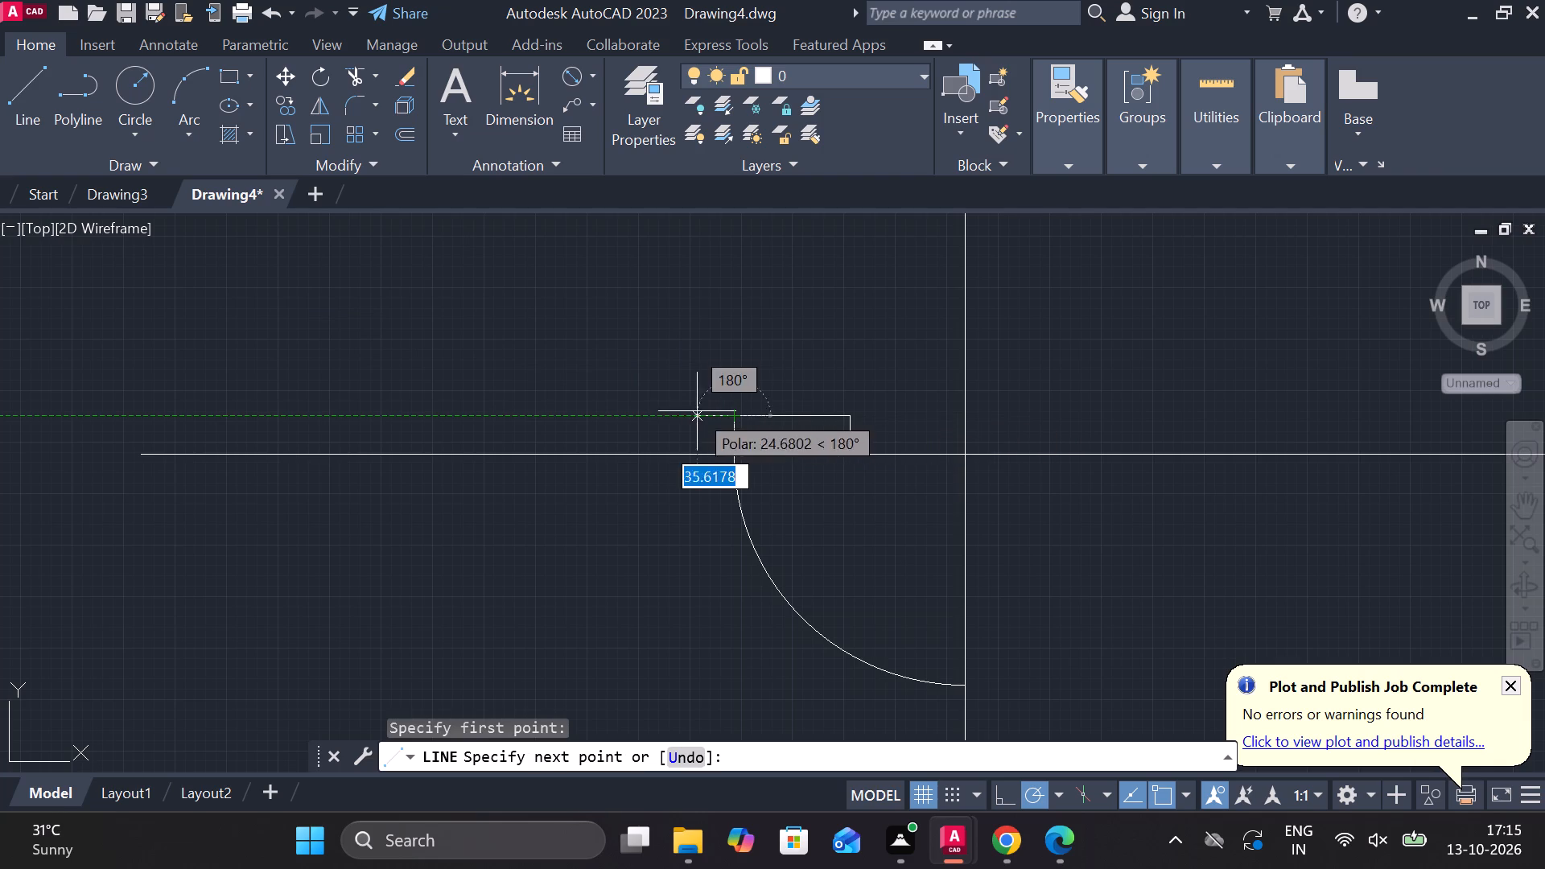
pyautogui.write('112')
pyautogui.write('.5')
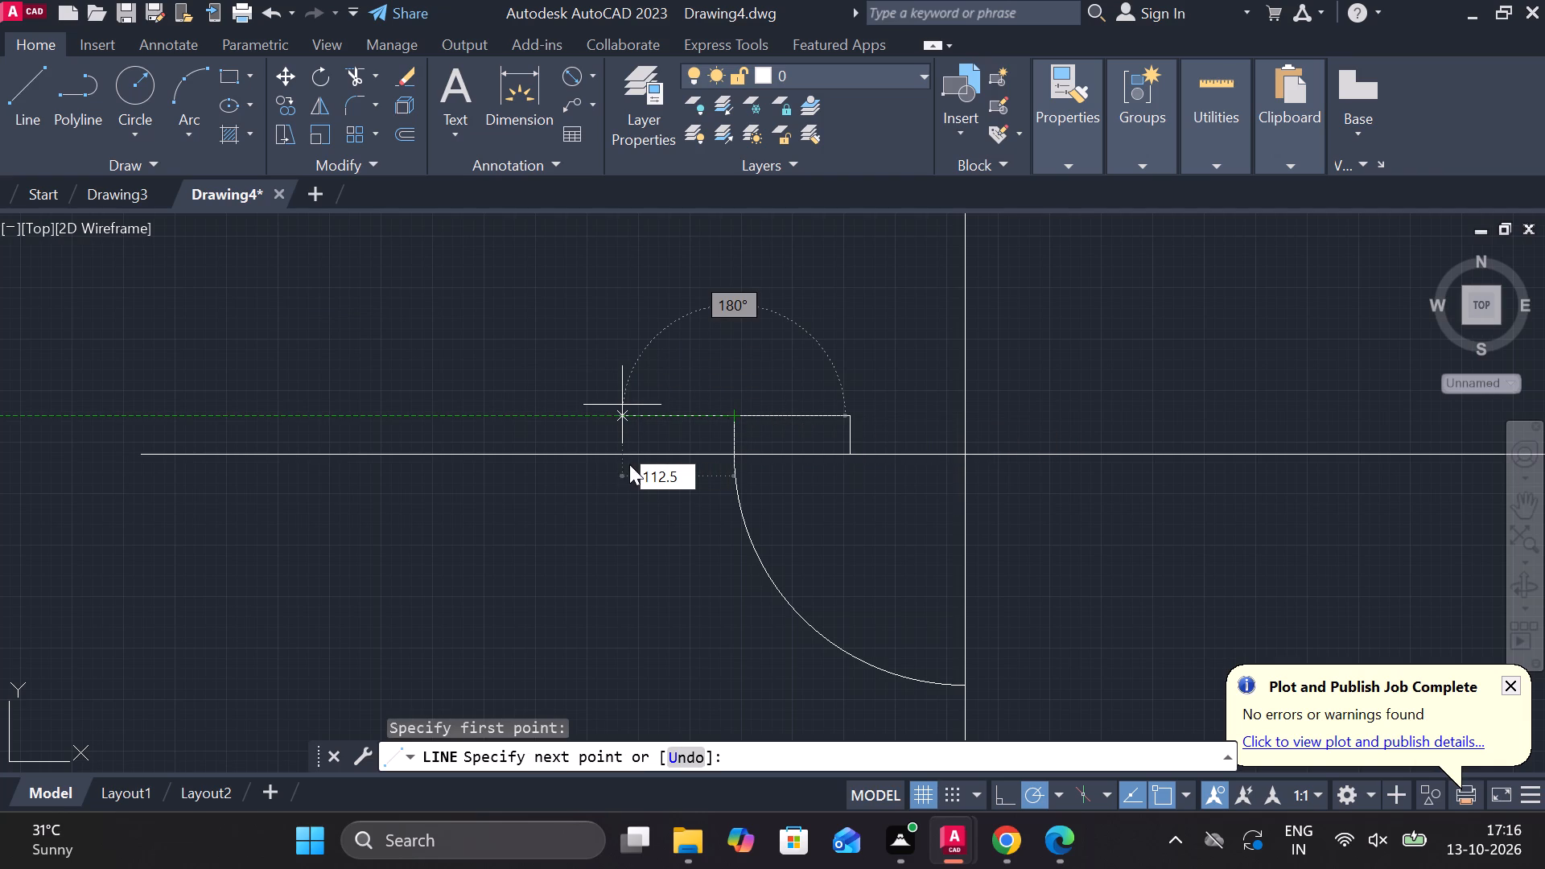
pyautogui.press('Return')
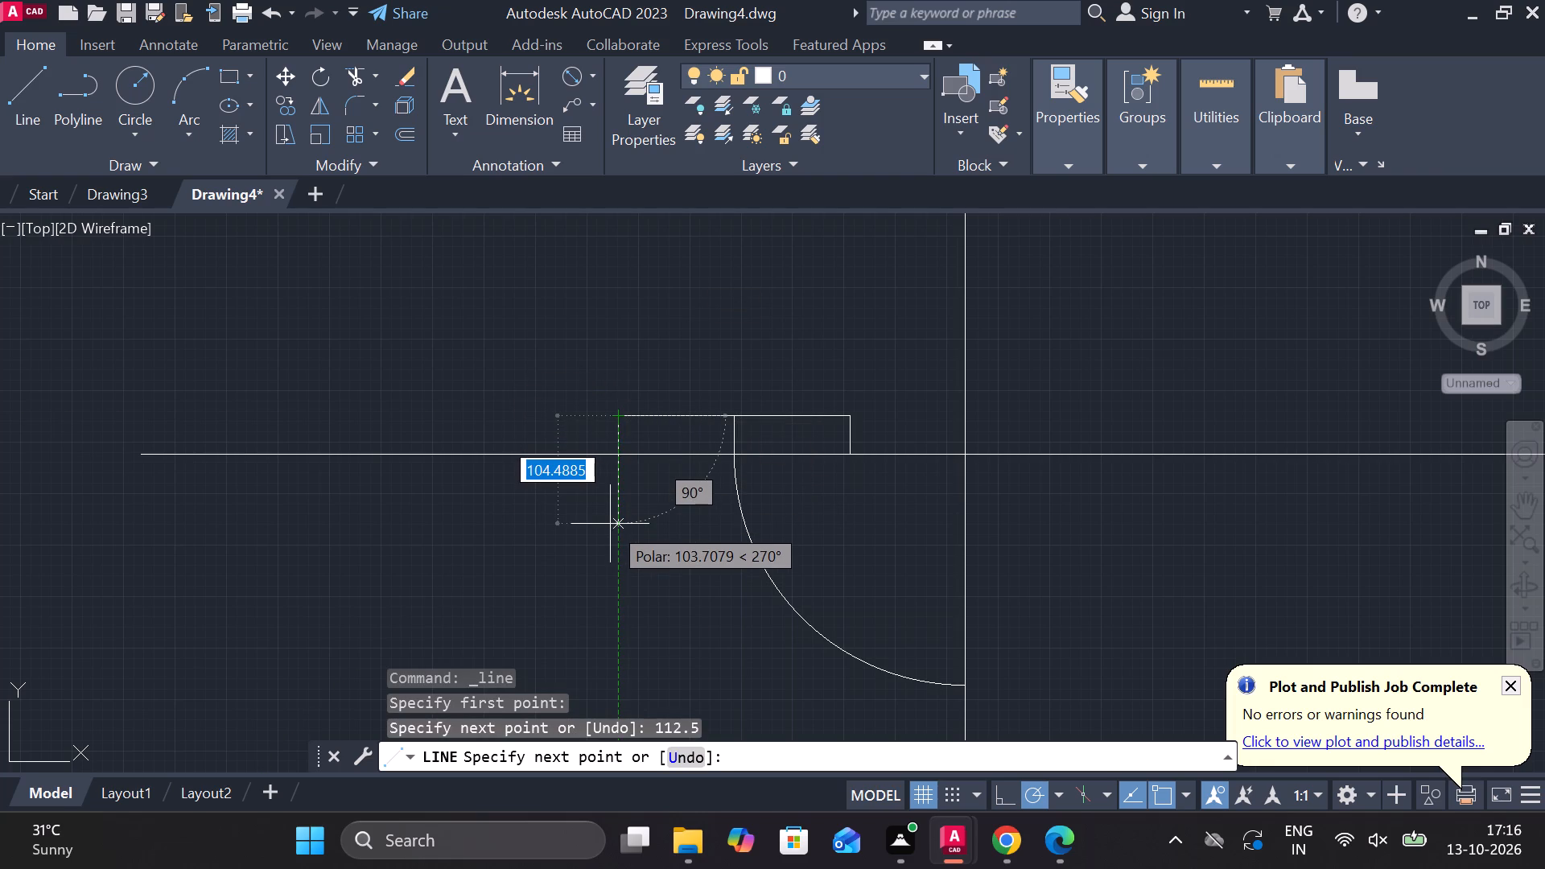
pyautogui.write('37')
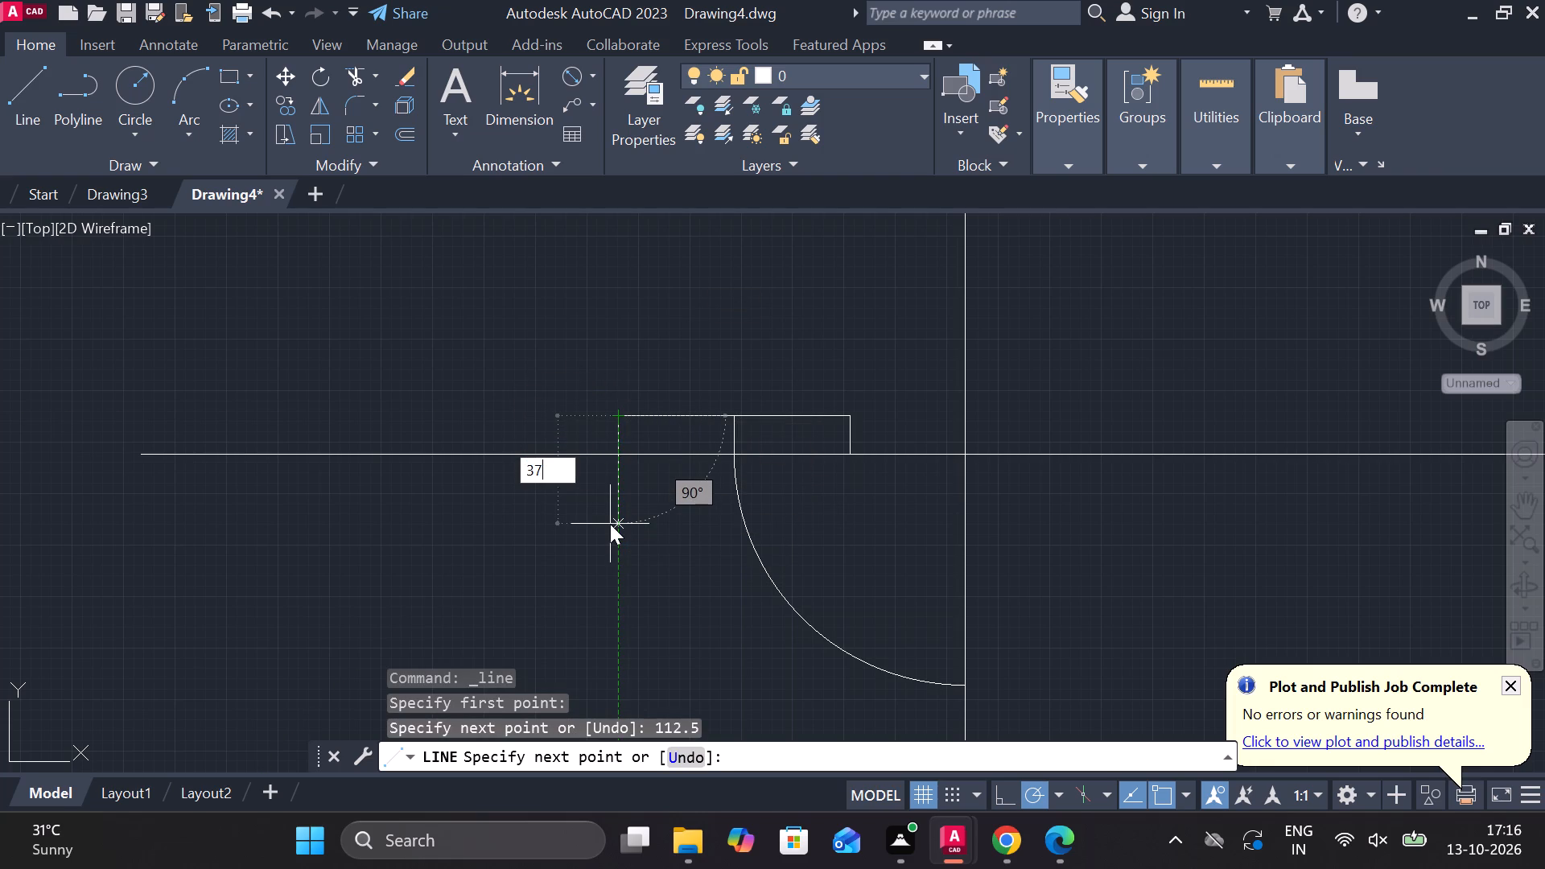
pyautogui.press('Return')
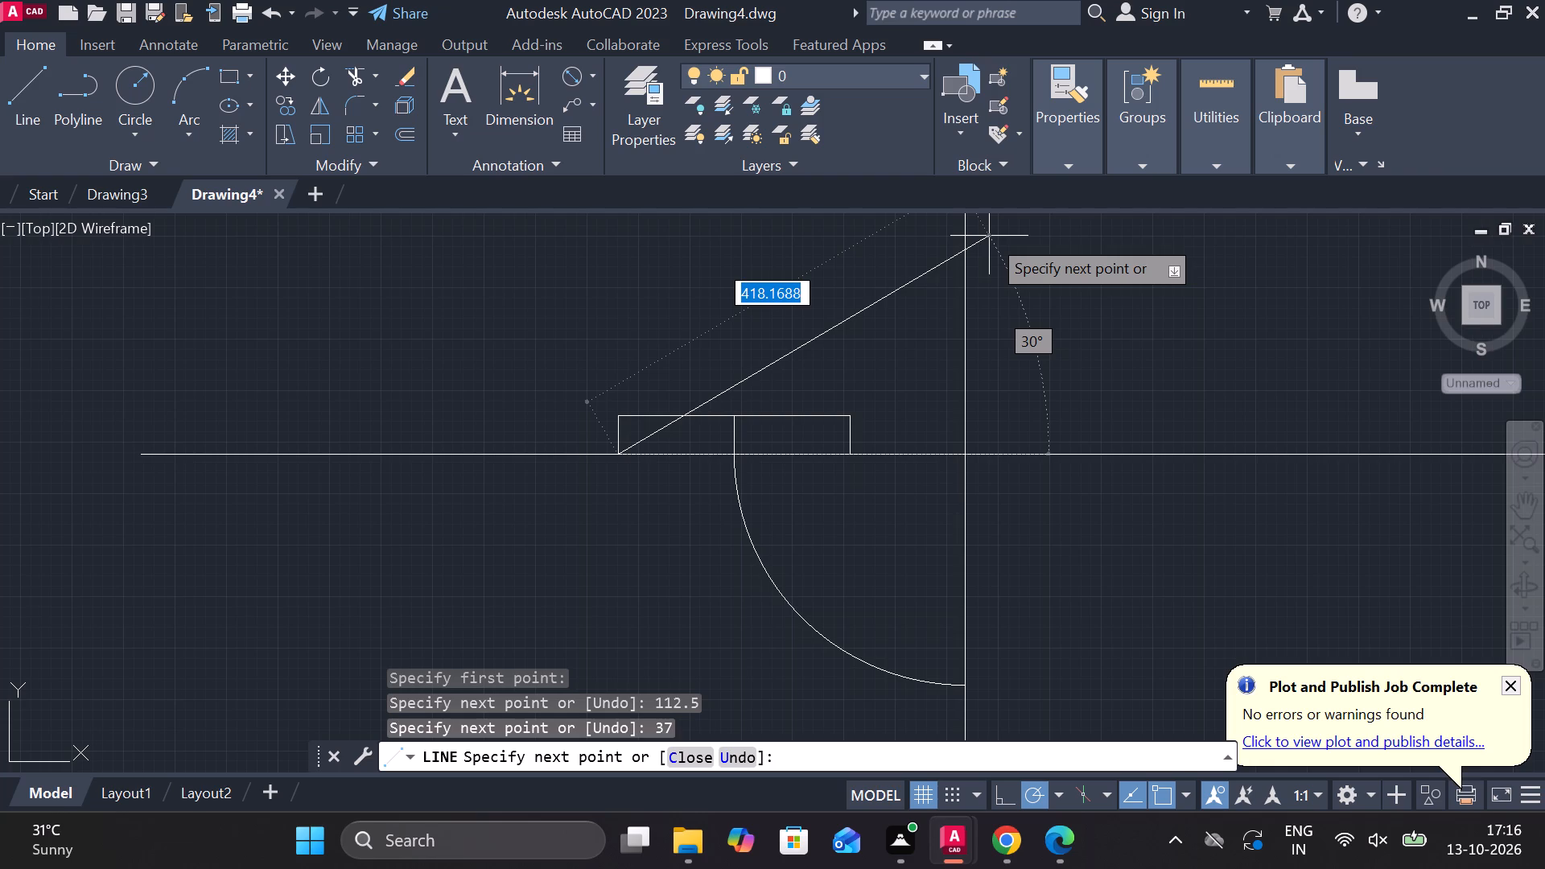
pyautogui.press('Escape')
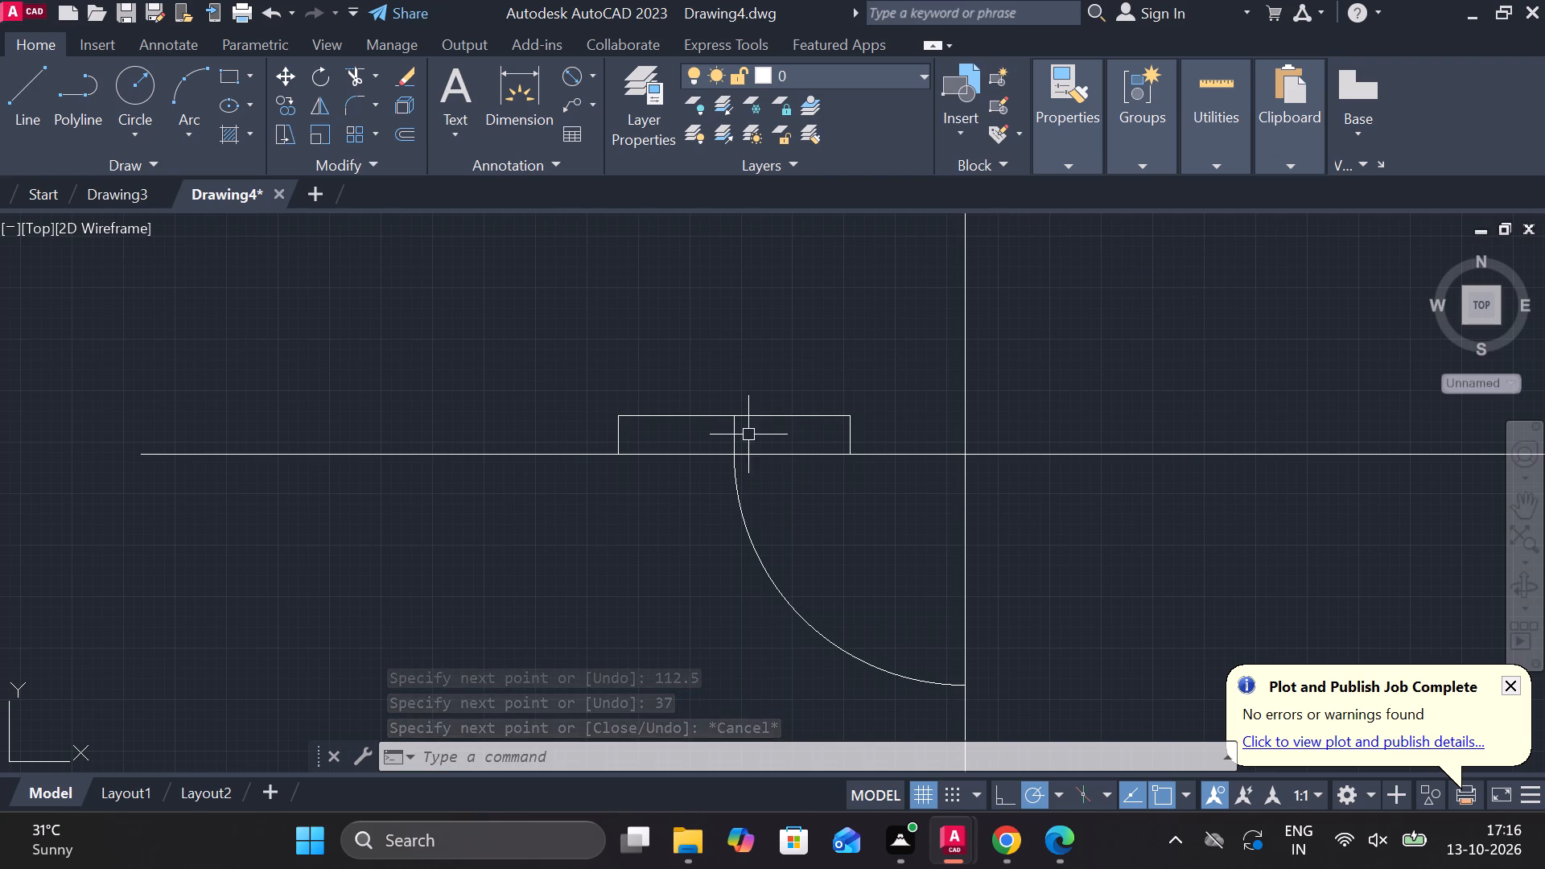
# From the midpoint of the 225-wide rectangle's top edge, draw connected lines 68.5 right and 37 down to the horizontal line.
pyautogui.click(17, 108)
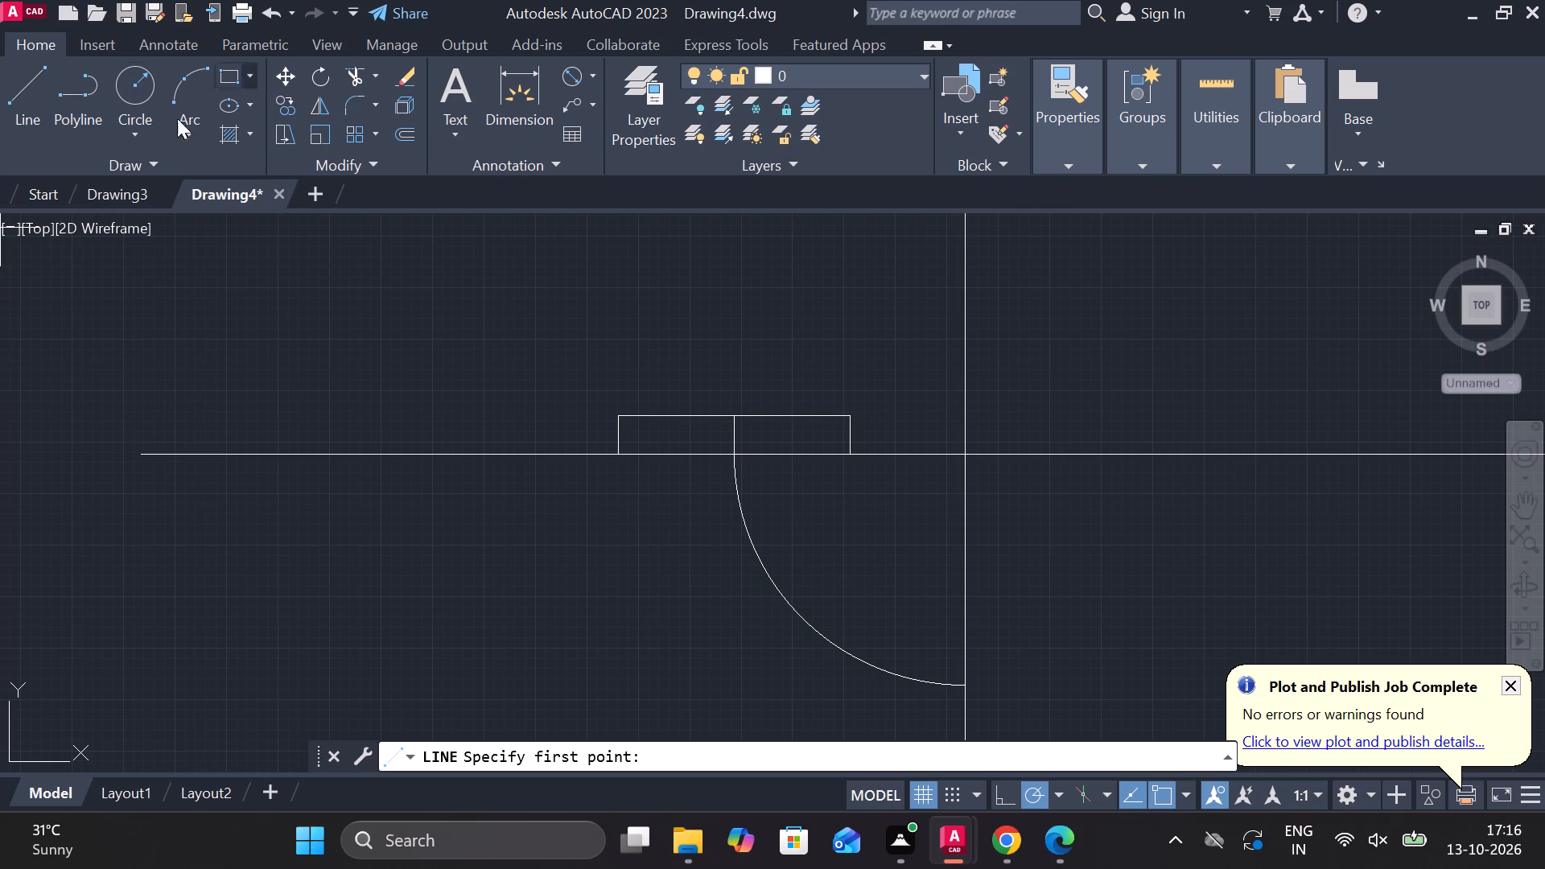
pyautogui.click(40, 109)
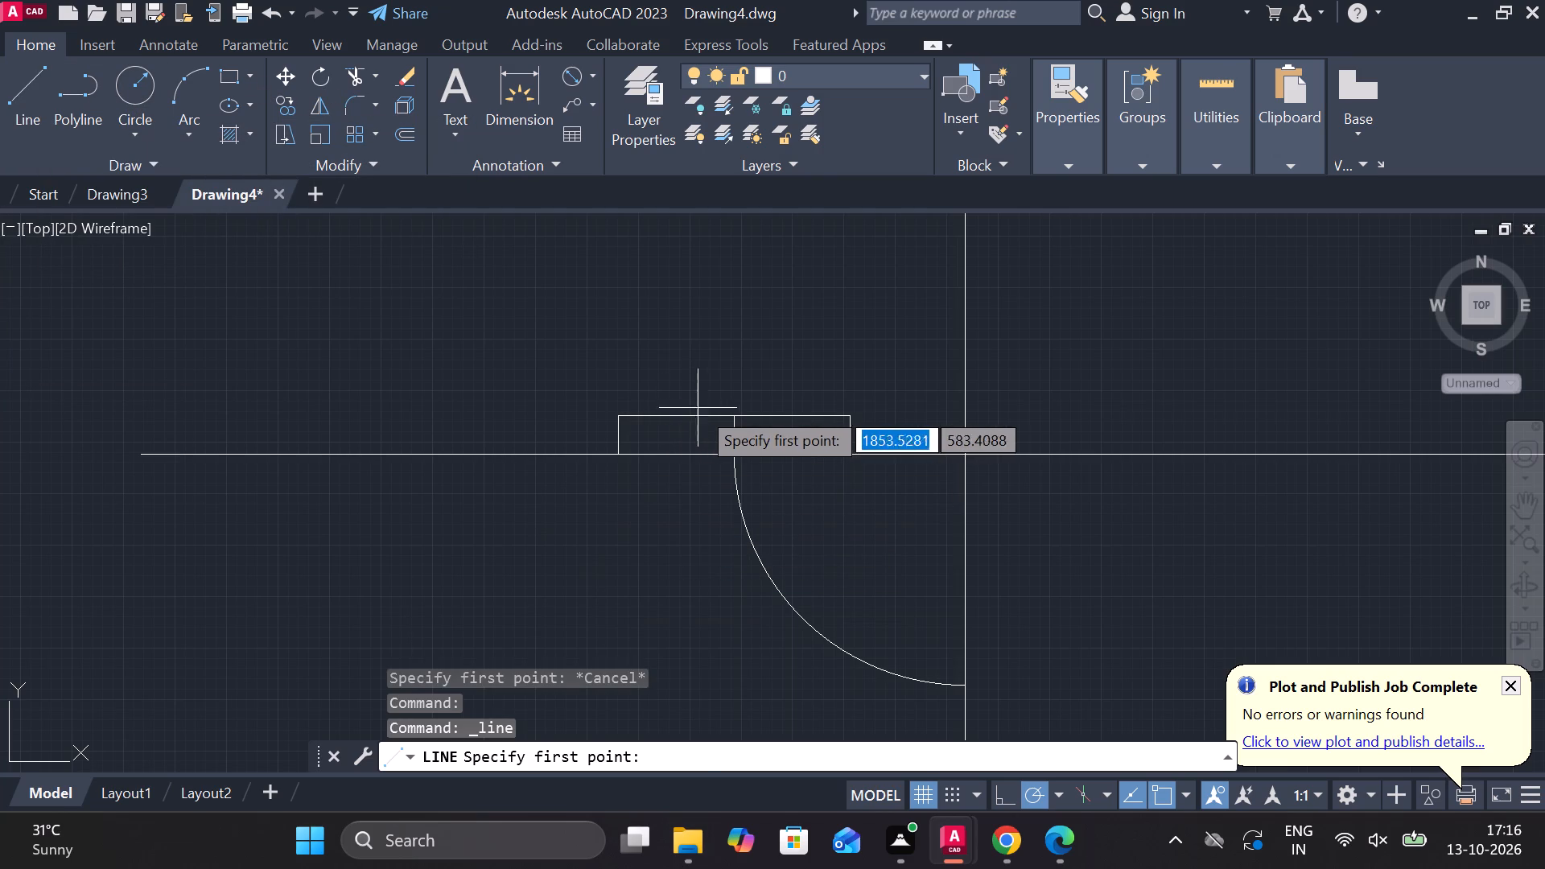
pyautogui.click(734, 417)
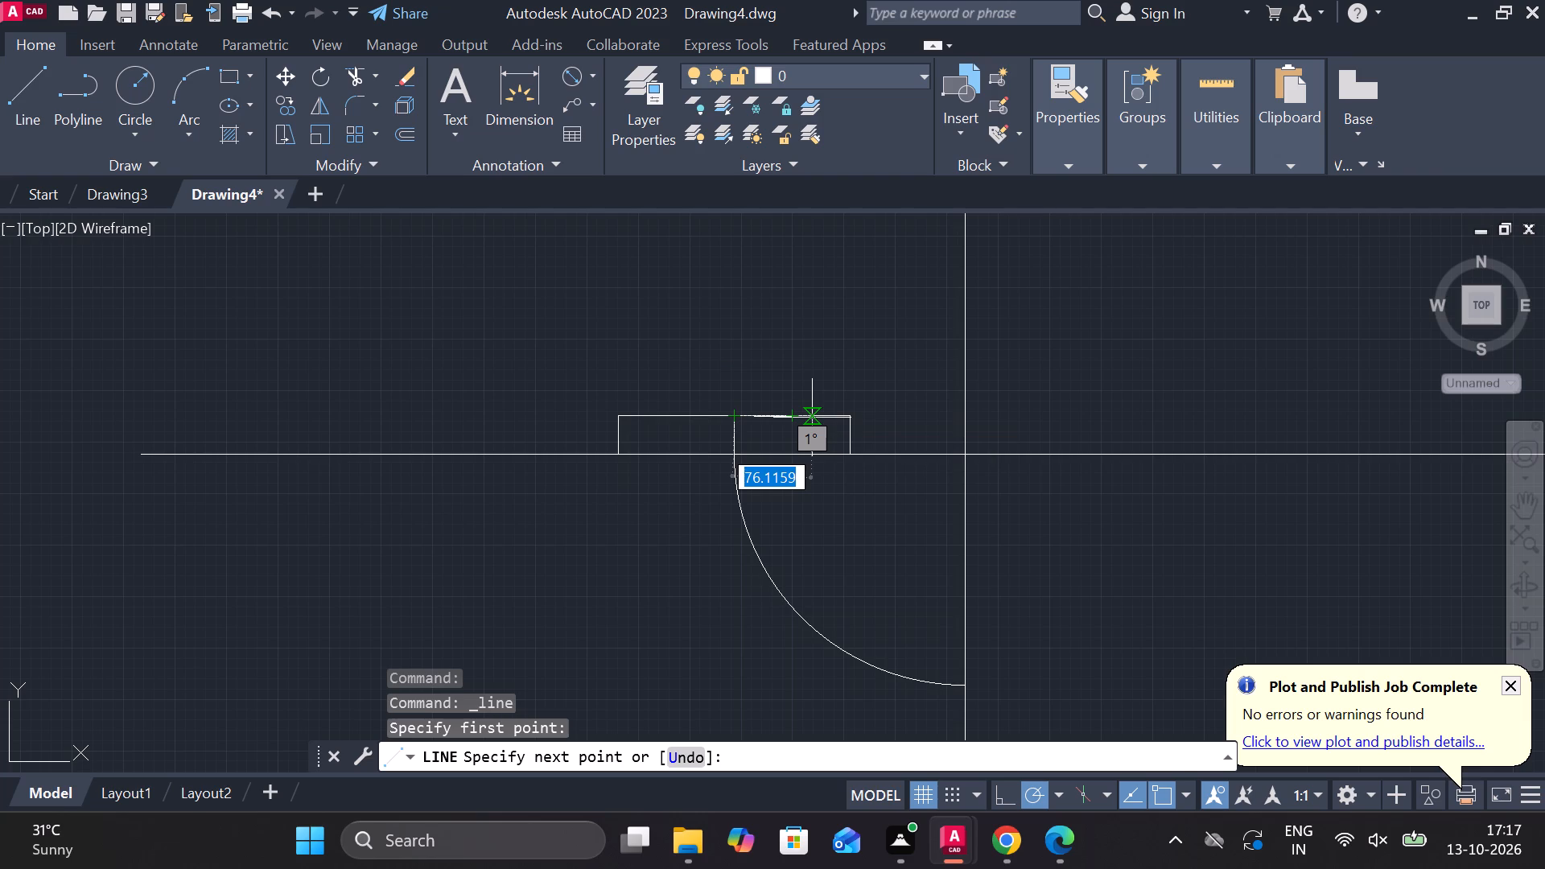
pyautogui.press('6')
pyautogui.press('8')
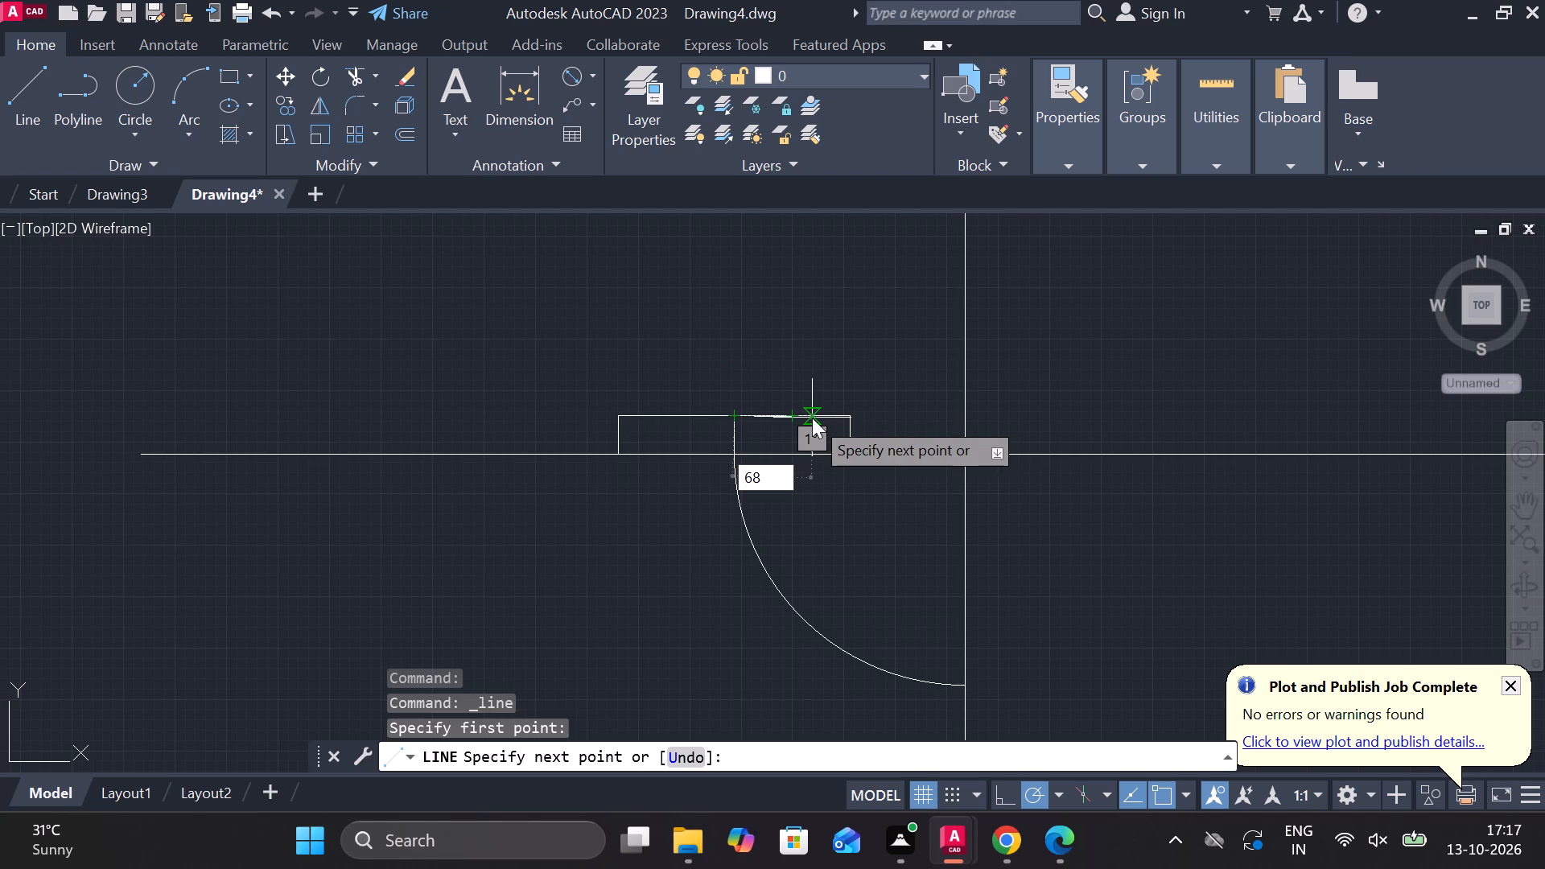
pyautogui.write('.5')
pyautogui.press('Return')
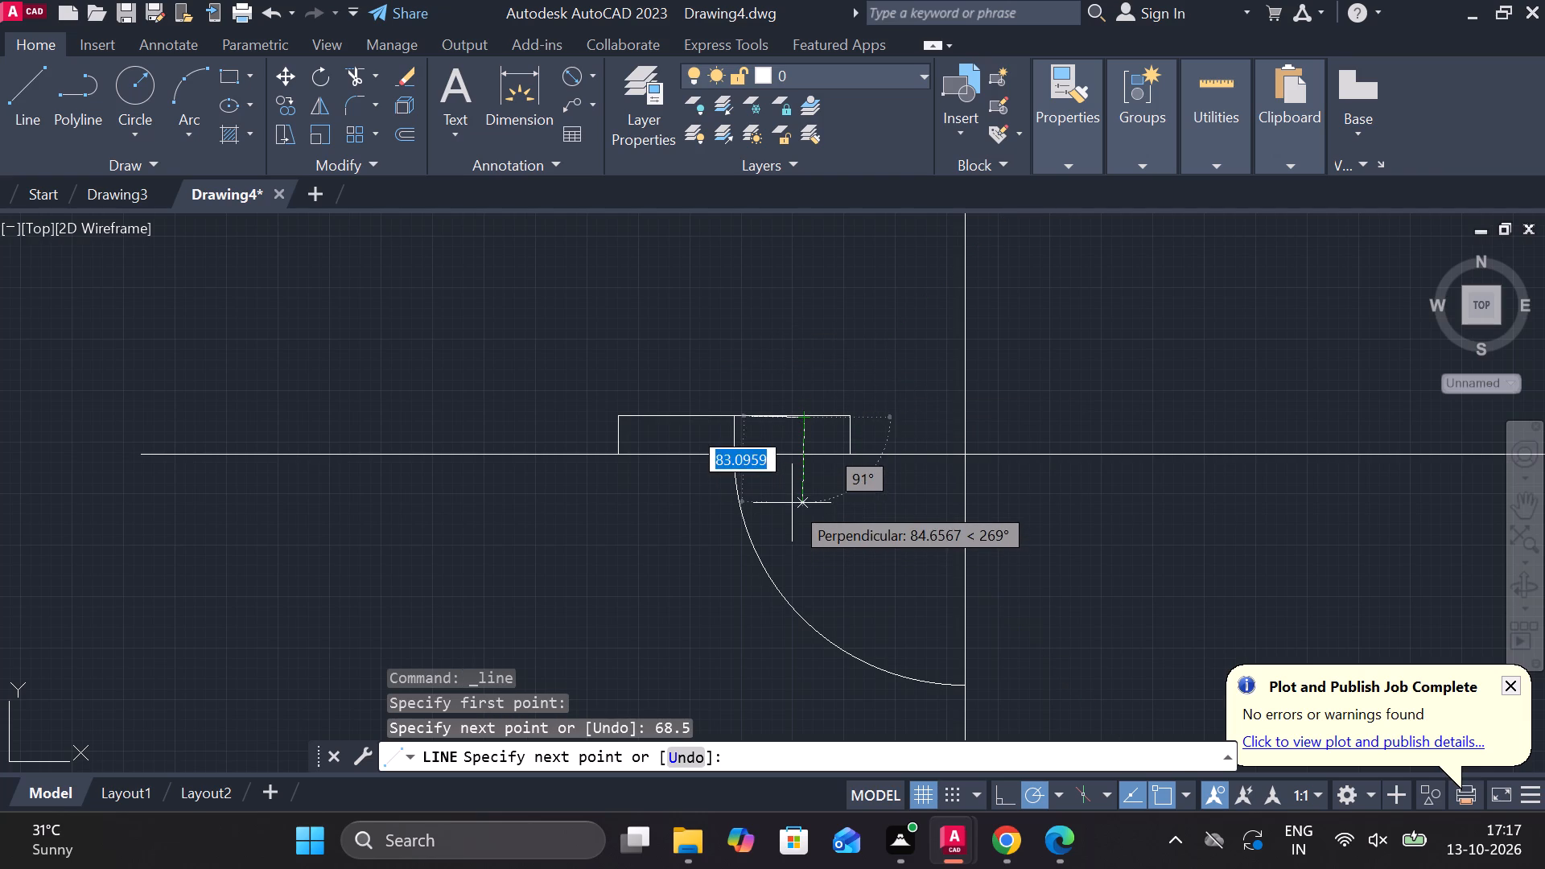
pyautogui.scroll(3, 796, 497)
pyautogui.scroll(-1, 796, 497)
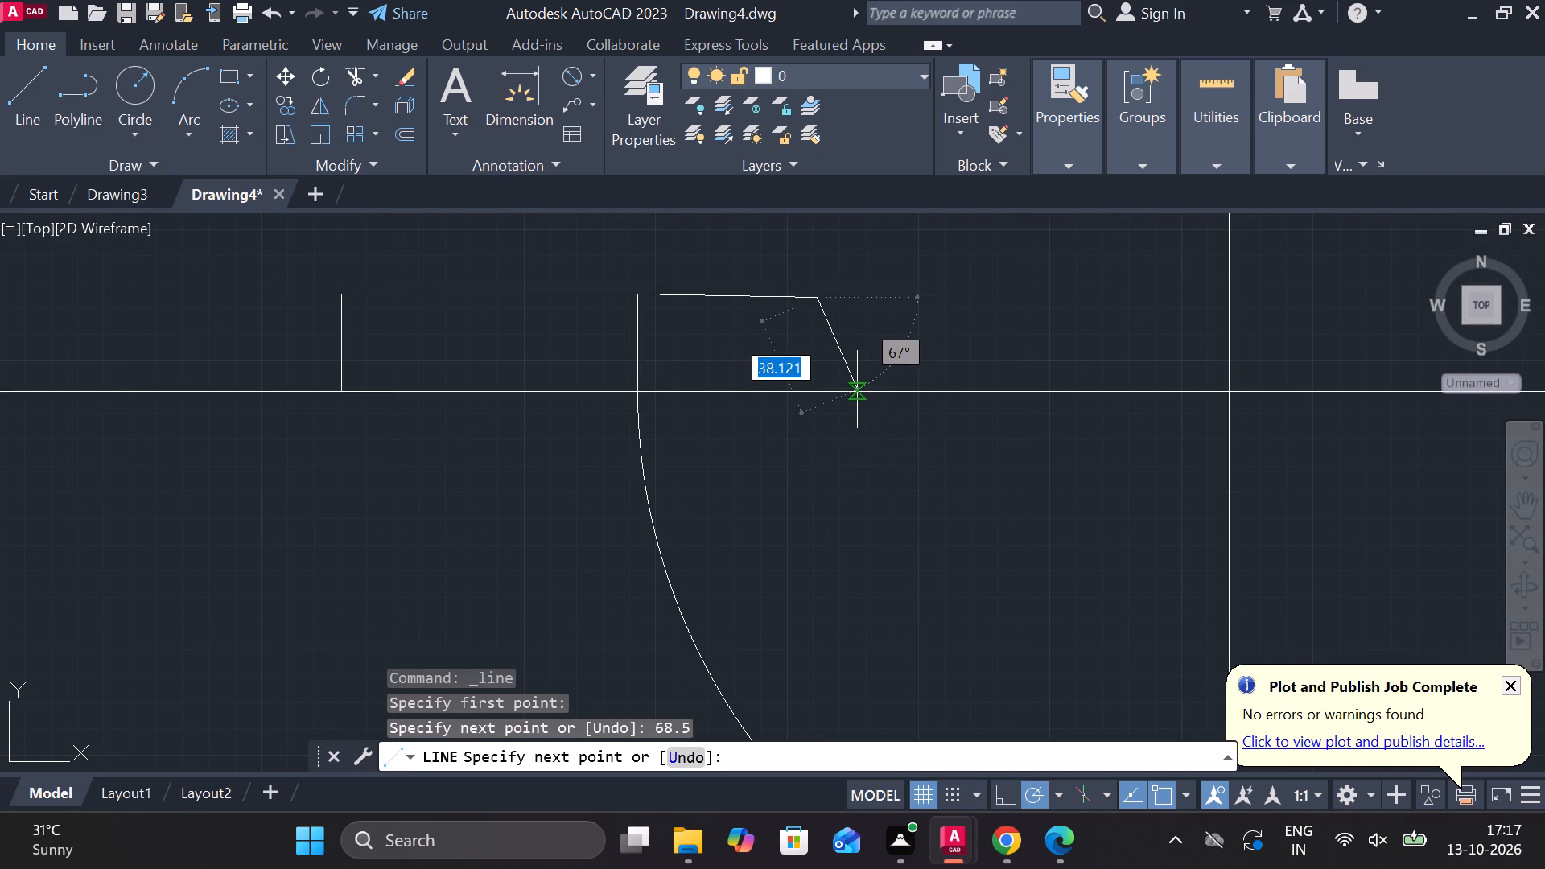
pyautogui.hotkey('ctrl', 'z')
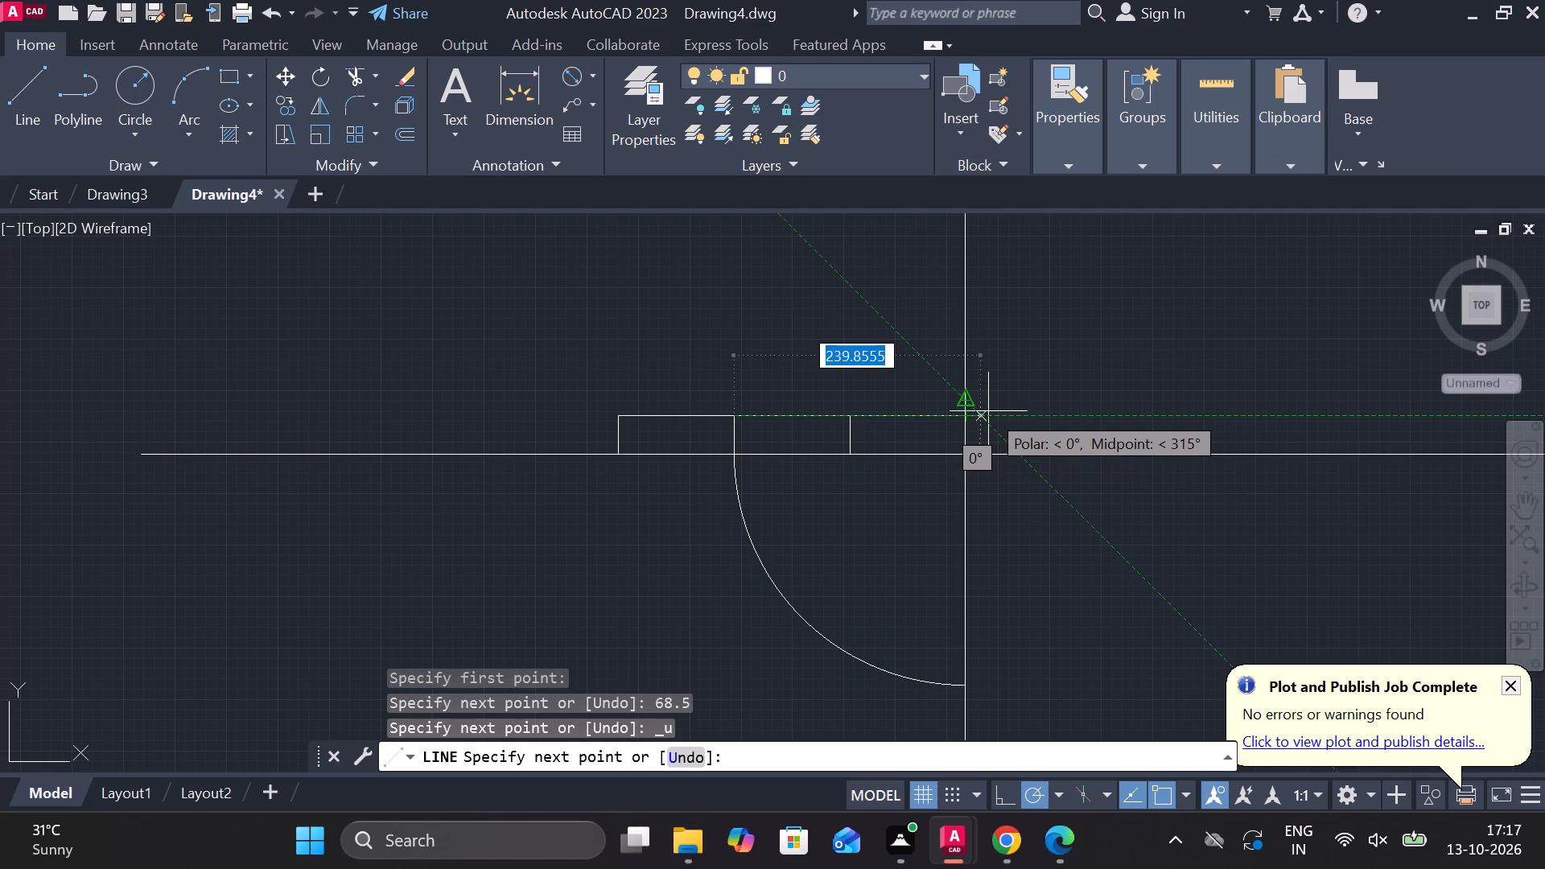
pyautogui.press('6')
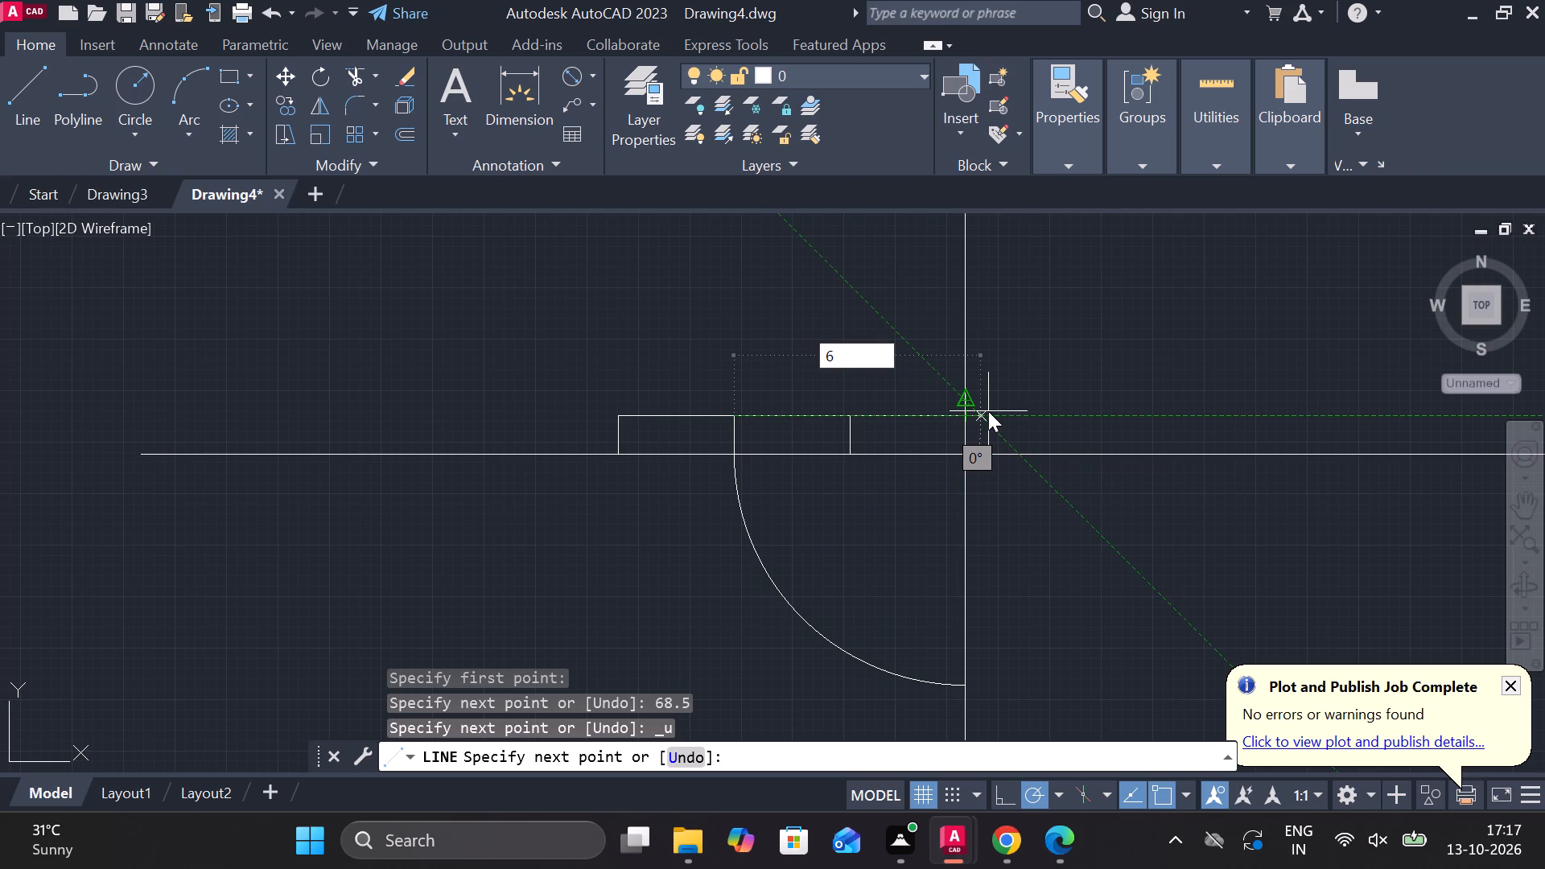
pyautogui.press('8')
pyautogui.press('.')
pyautogui.press('5')
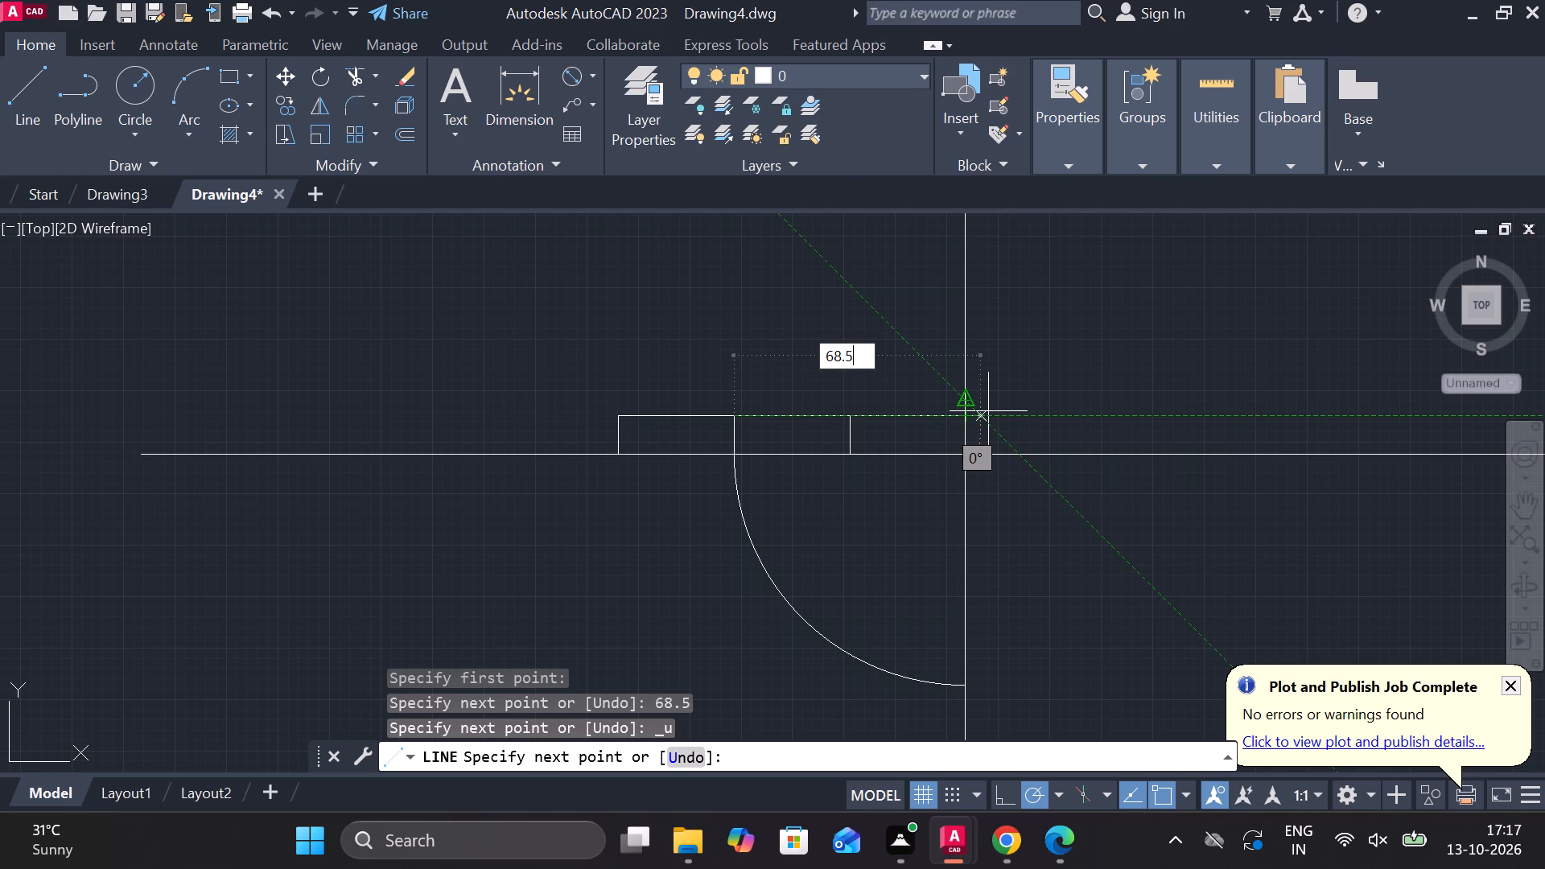
pyautogui.press('Return')
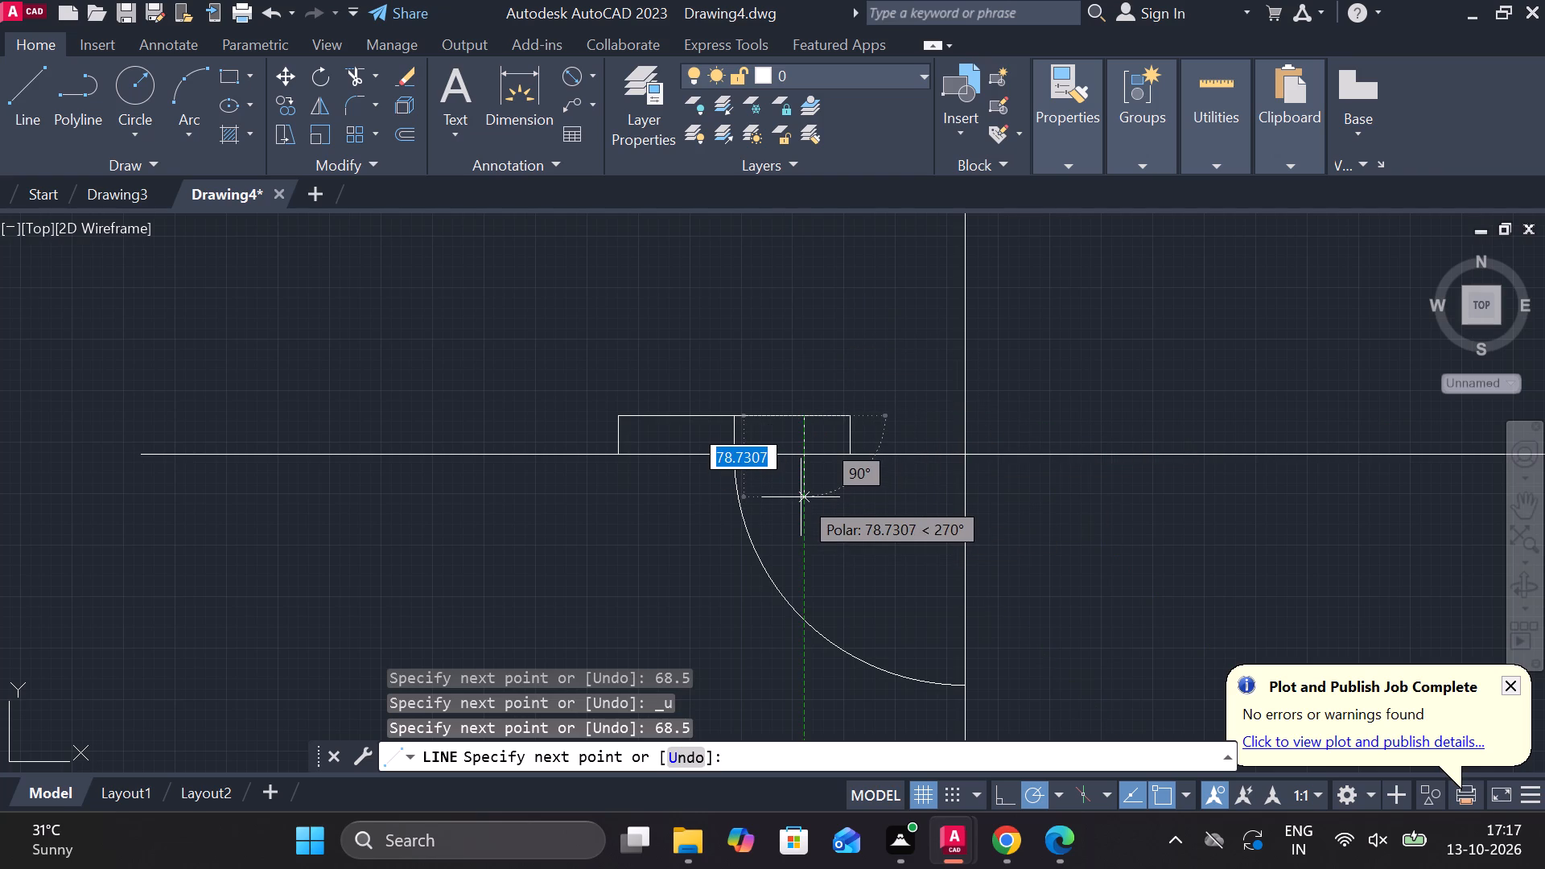
pyautogui.write('37')
pyautogui.press('Return')
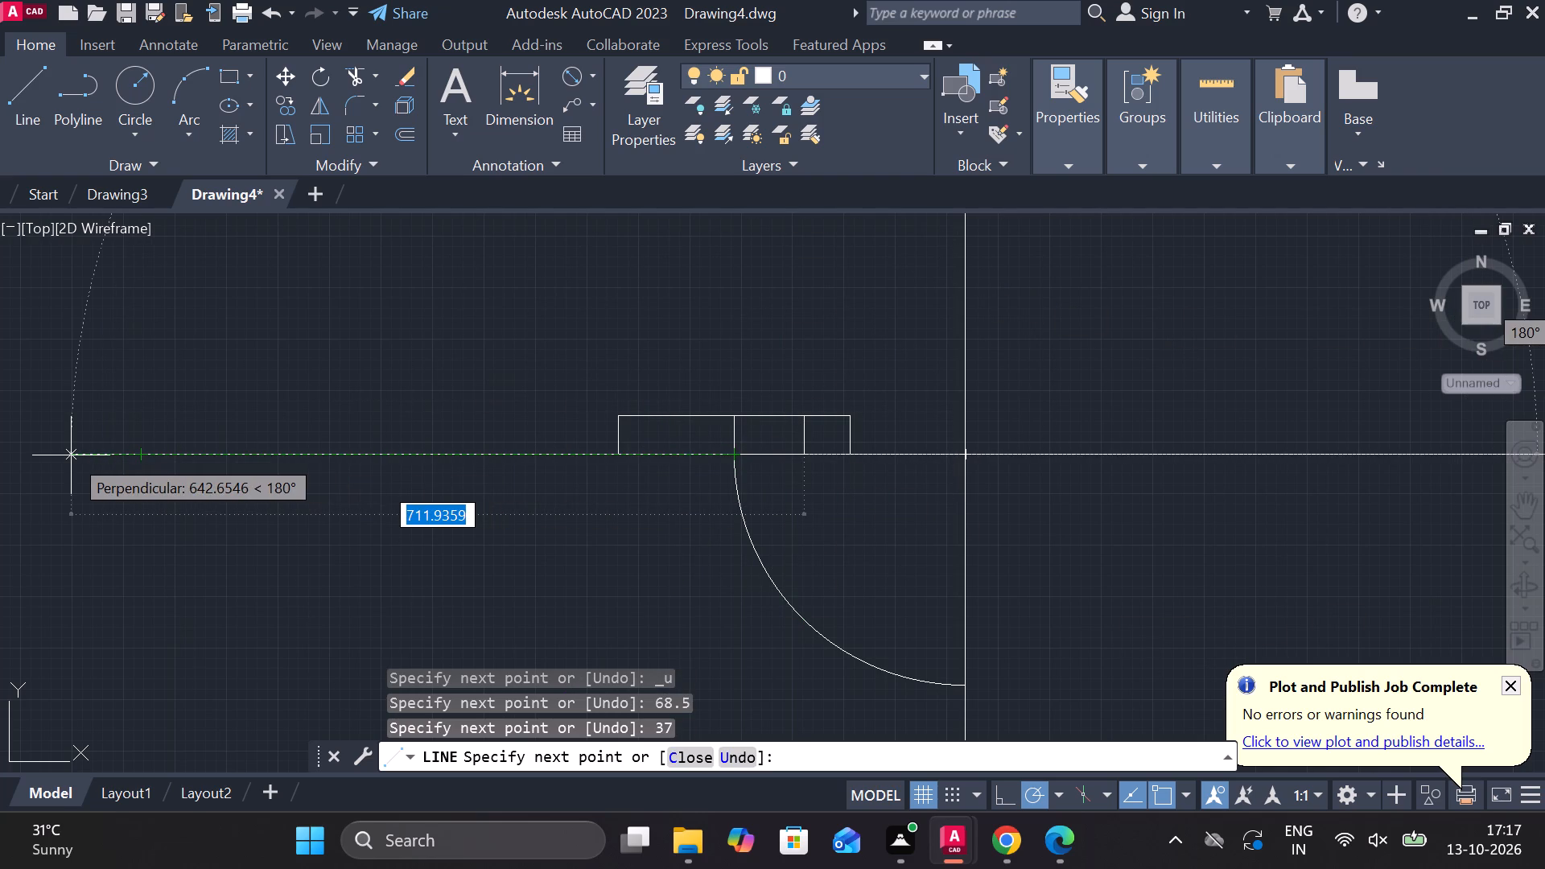
# Continue the lines 137 left along the horizontal line, 37 up, and back to the top edge's midpoint.
pyautogui.press('1')
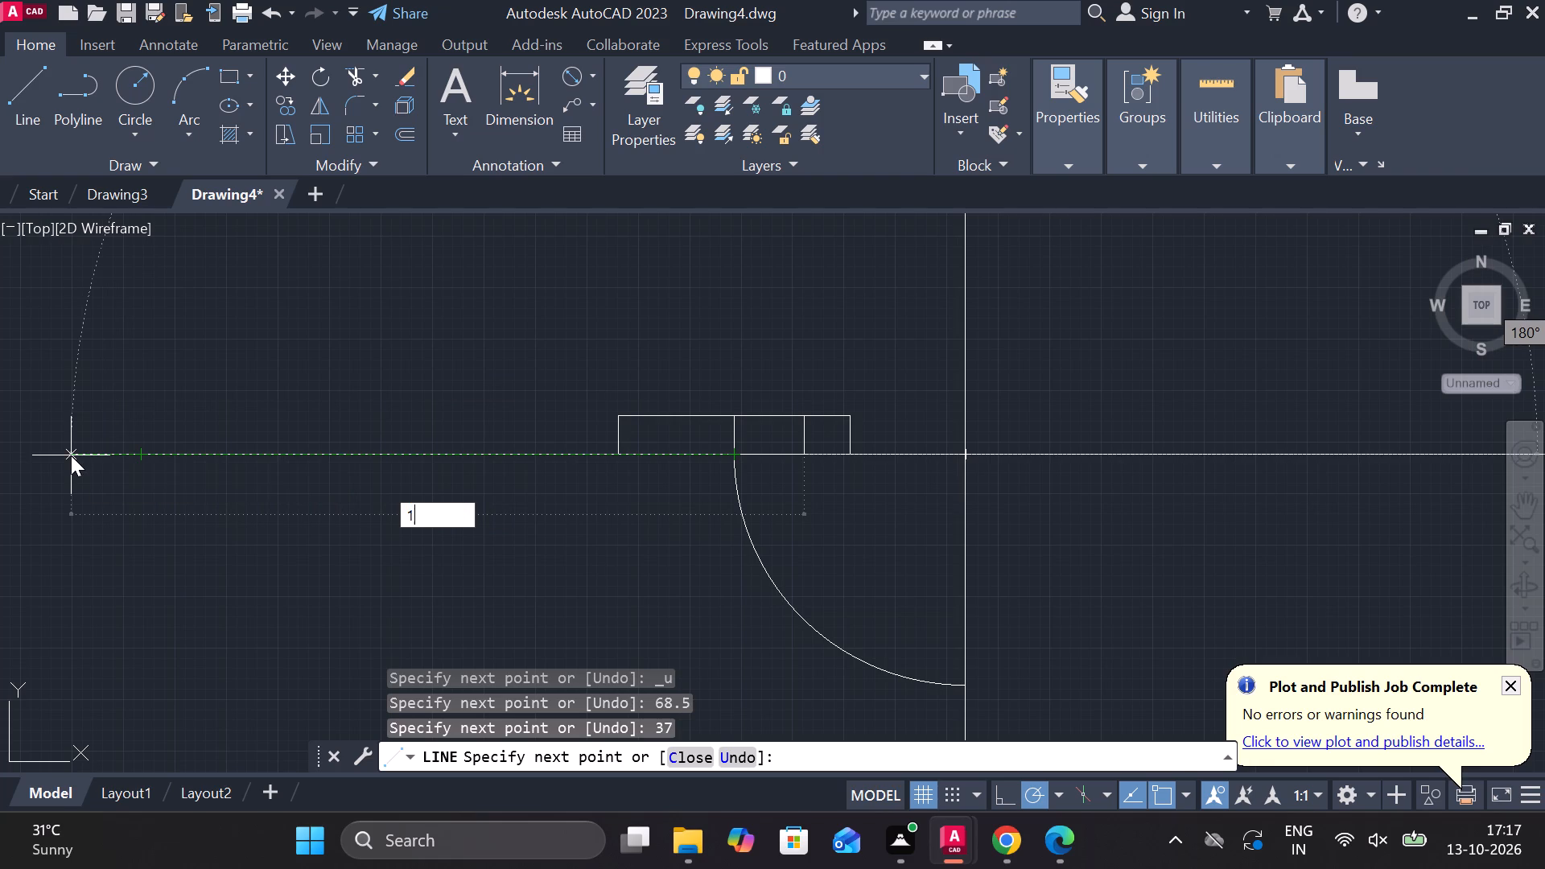
pyautogui.press('3')
pyautogui.press('7')
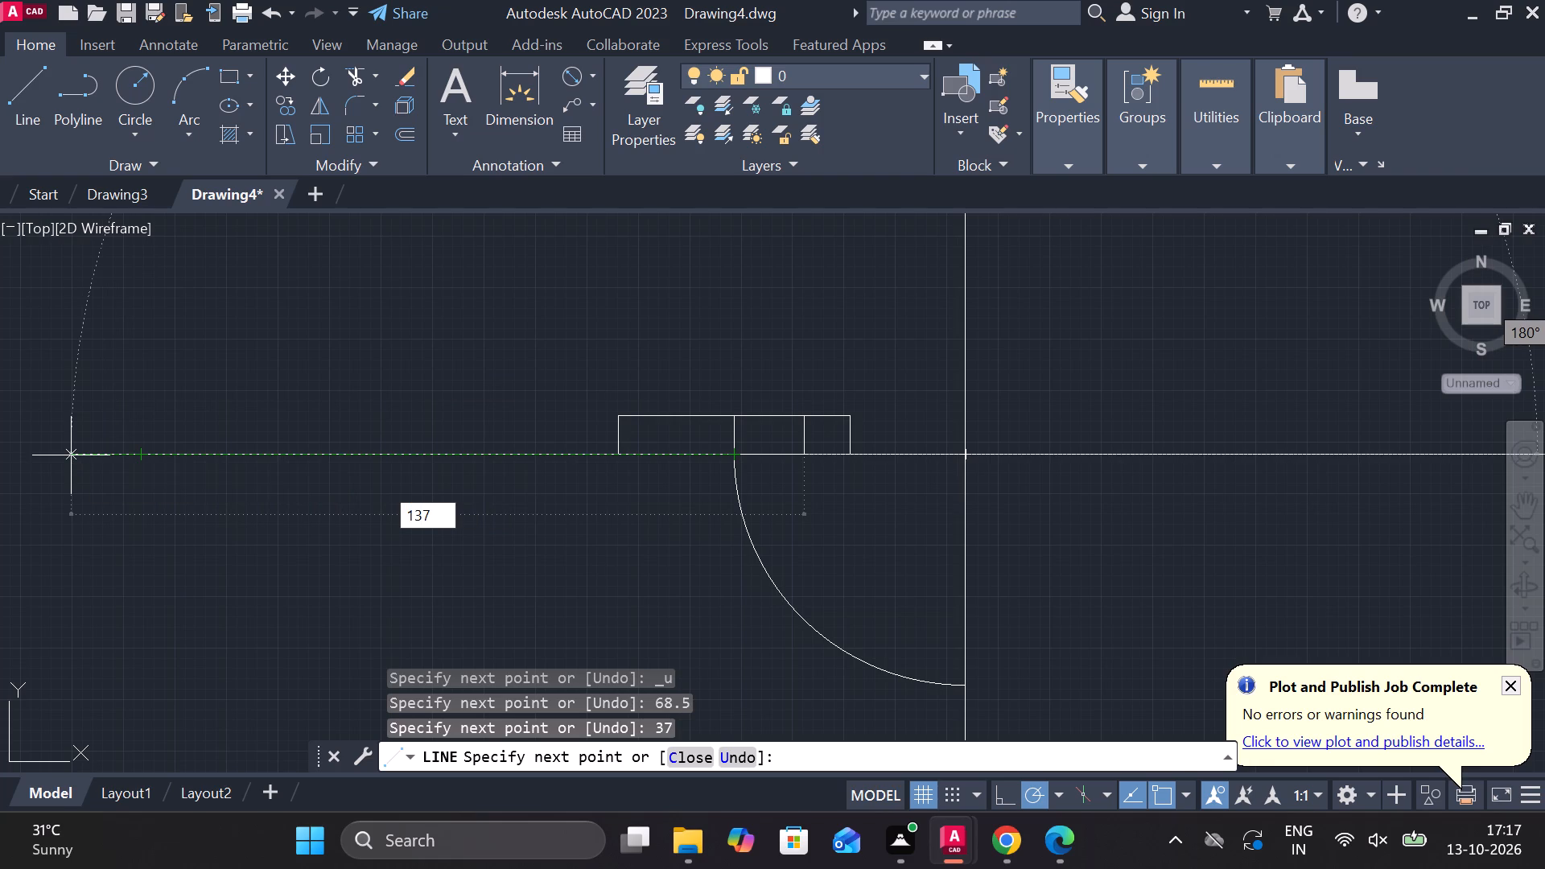
pyautogui.press('Return')
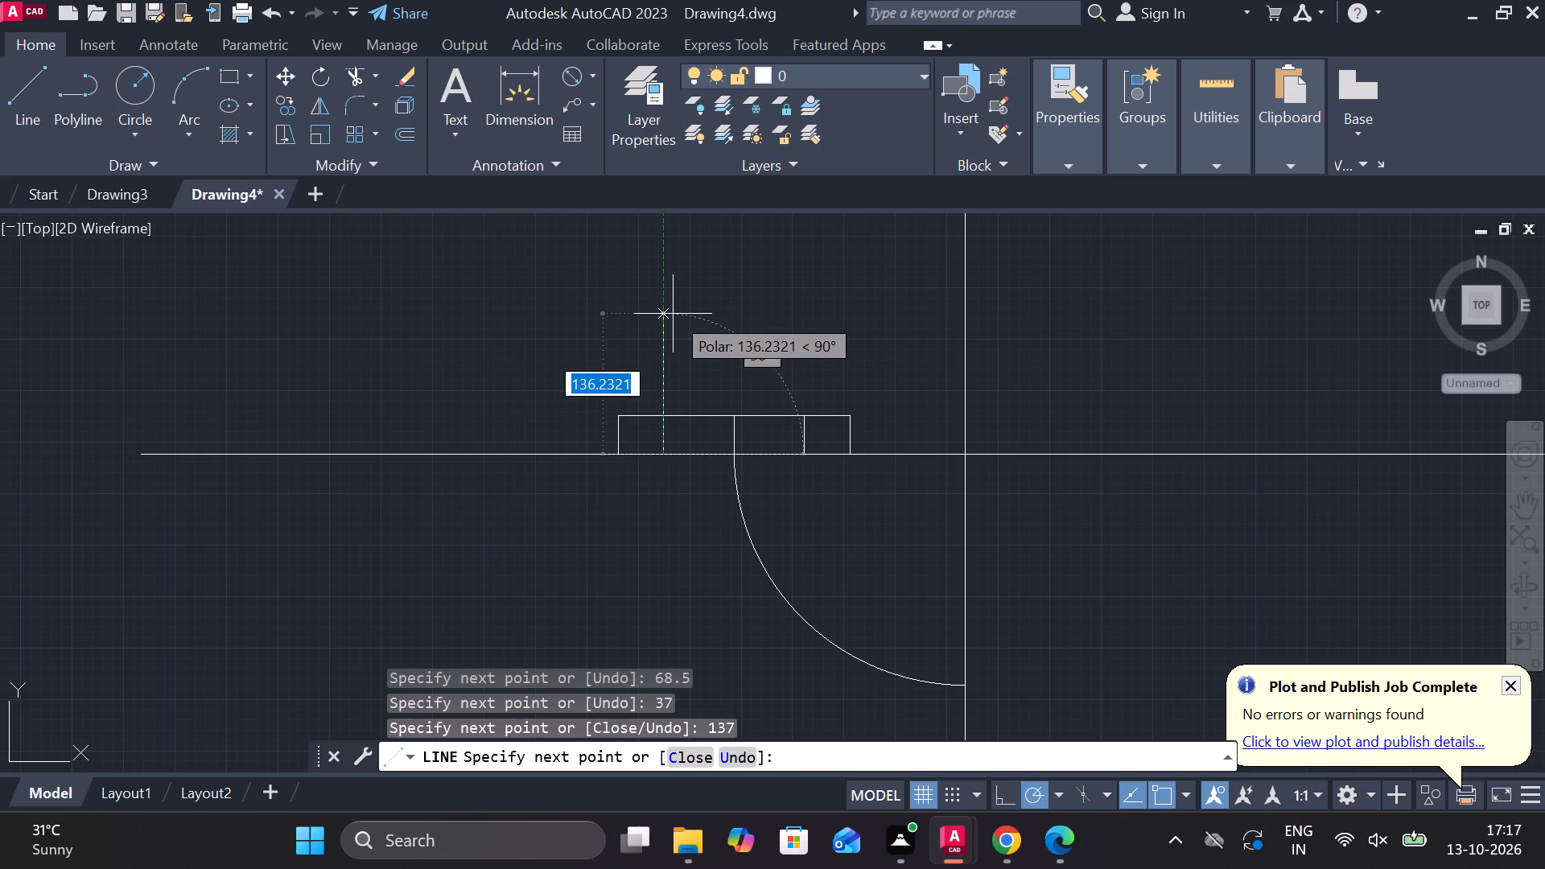
pyautogui.write('37')
pyautogui.press('Return')
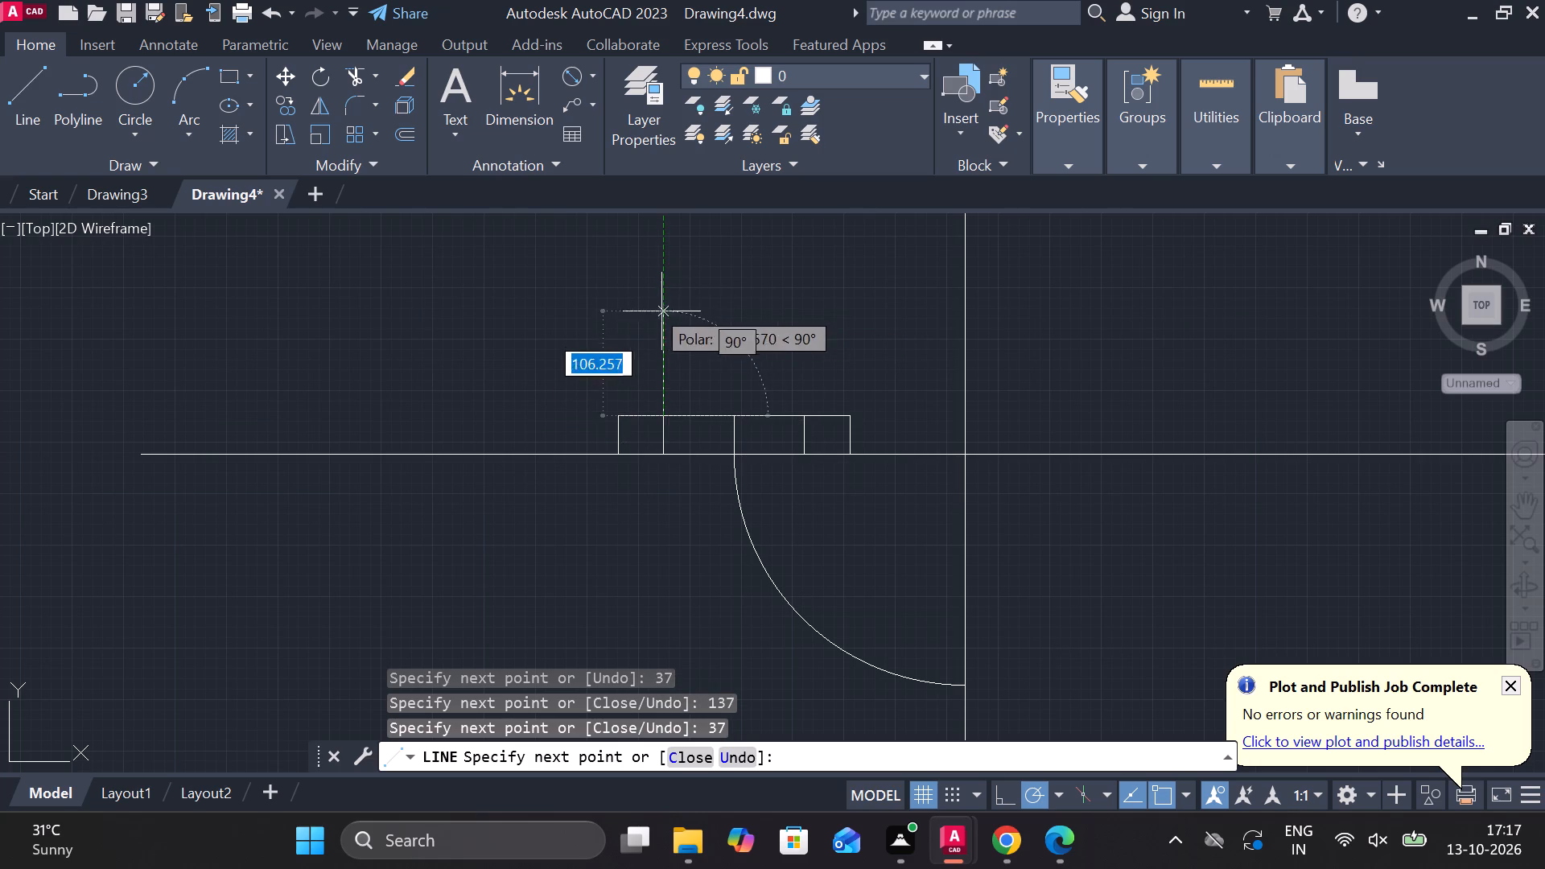
pyautogui.click(733, 418)
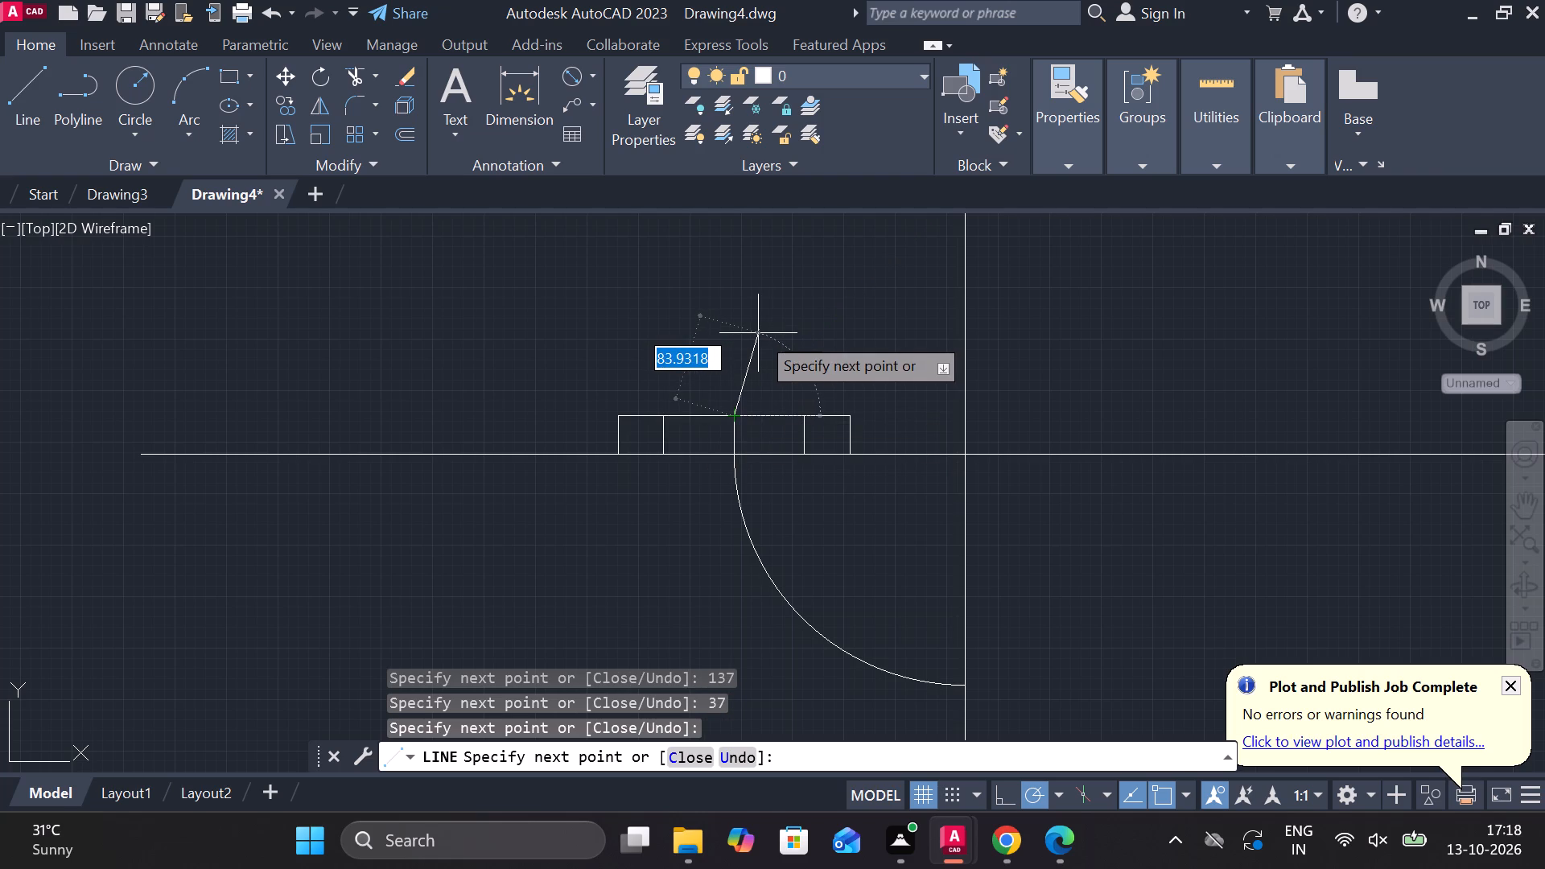
pyautogui.press('Escape')
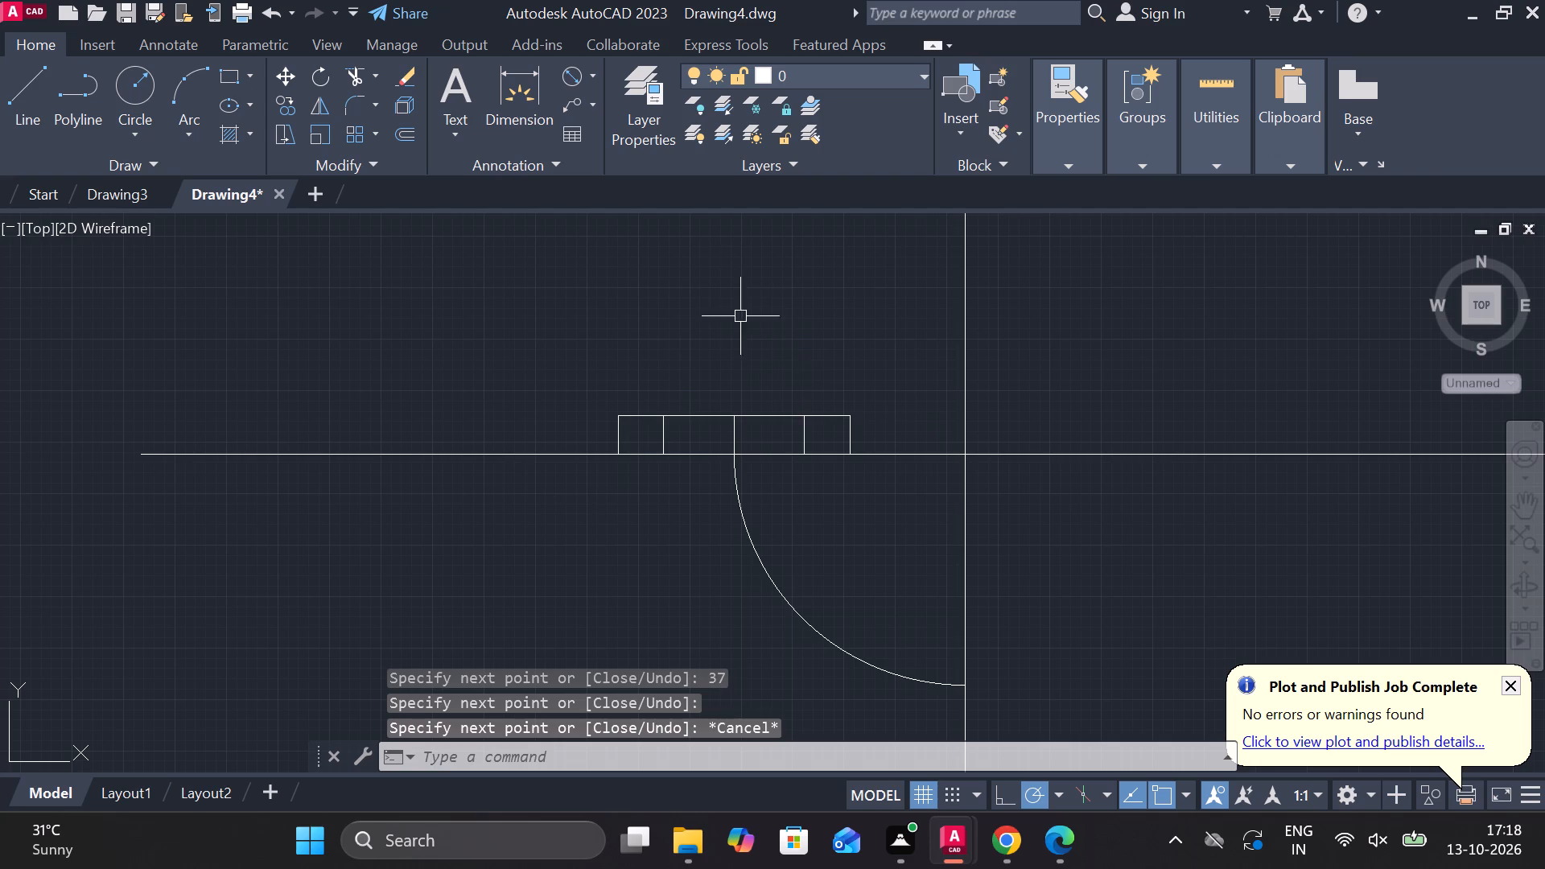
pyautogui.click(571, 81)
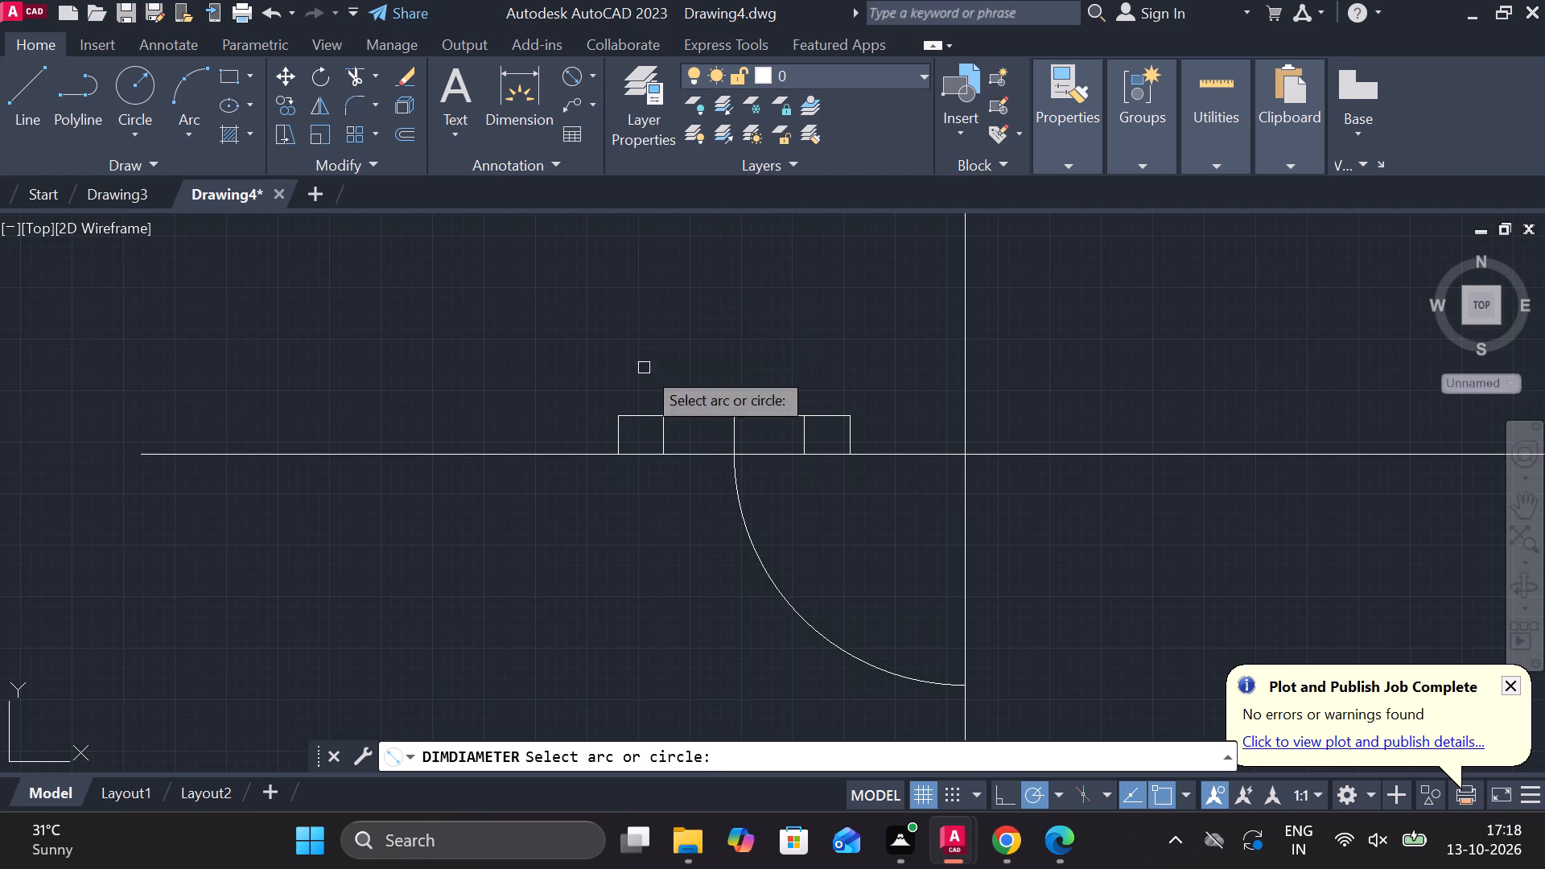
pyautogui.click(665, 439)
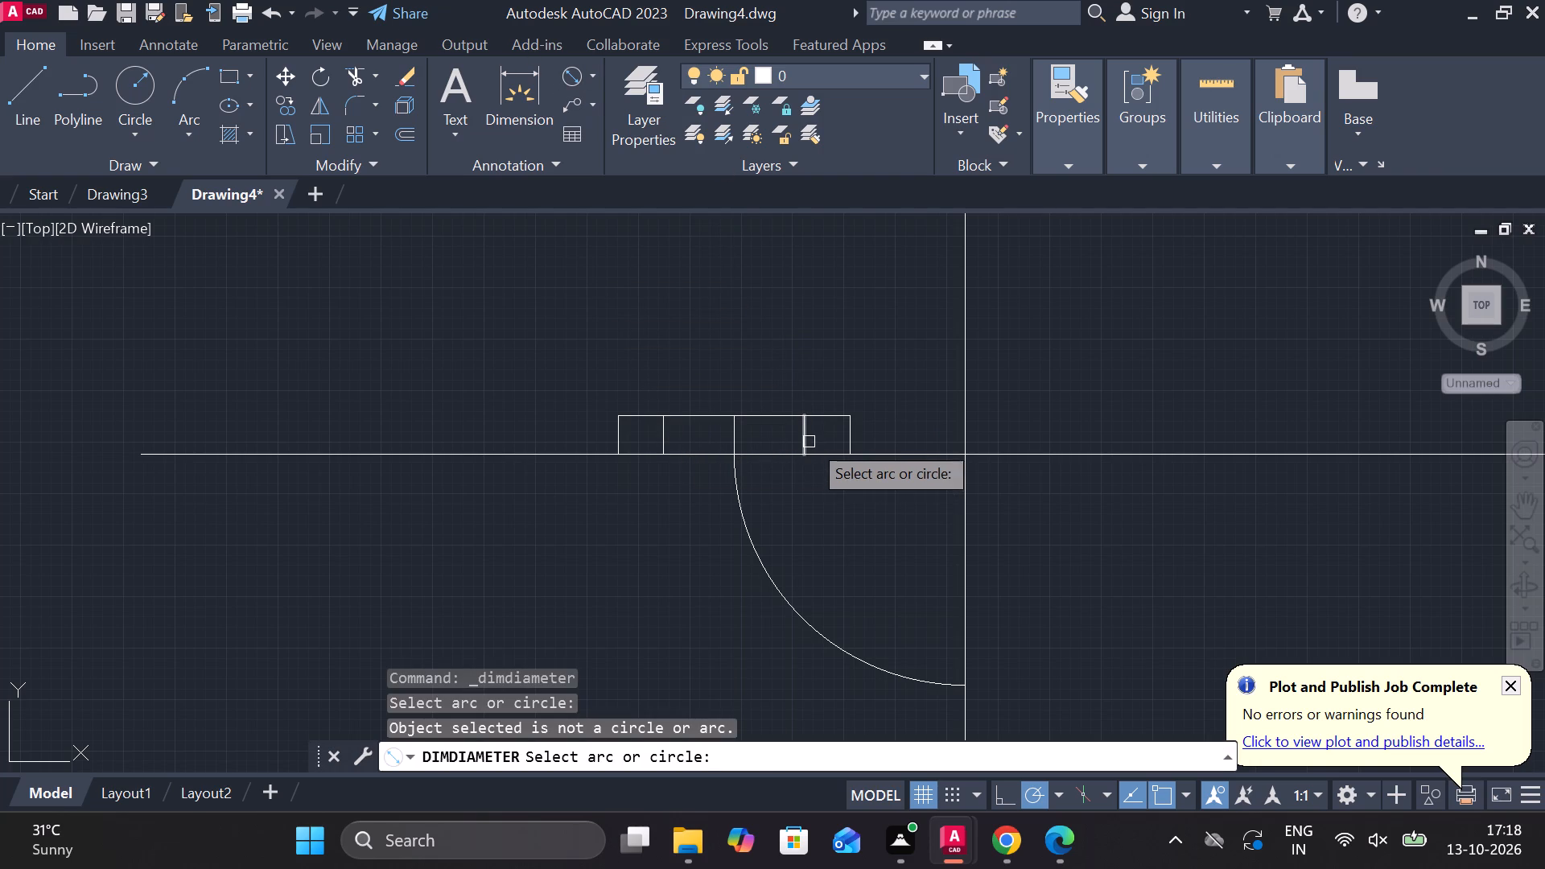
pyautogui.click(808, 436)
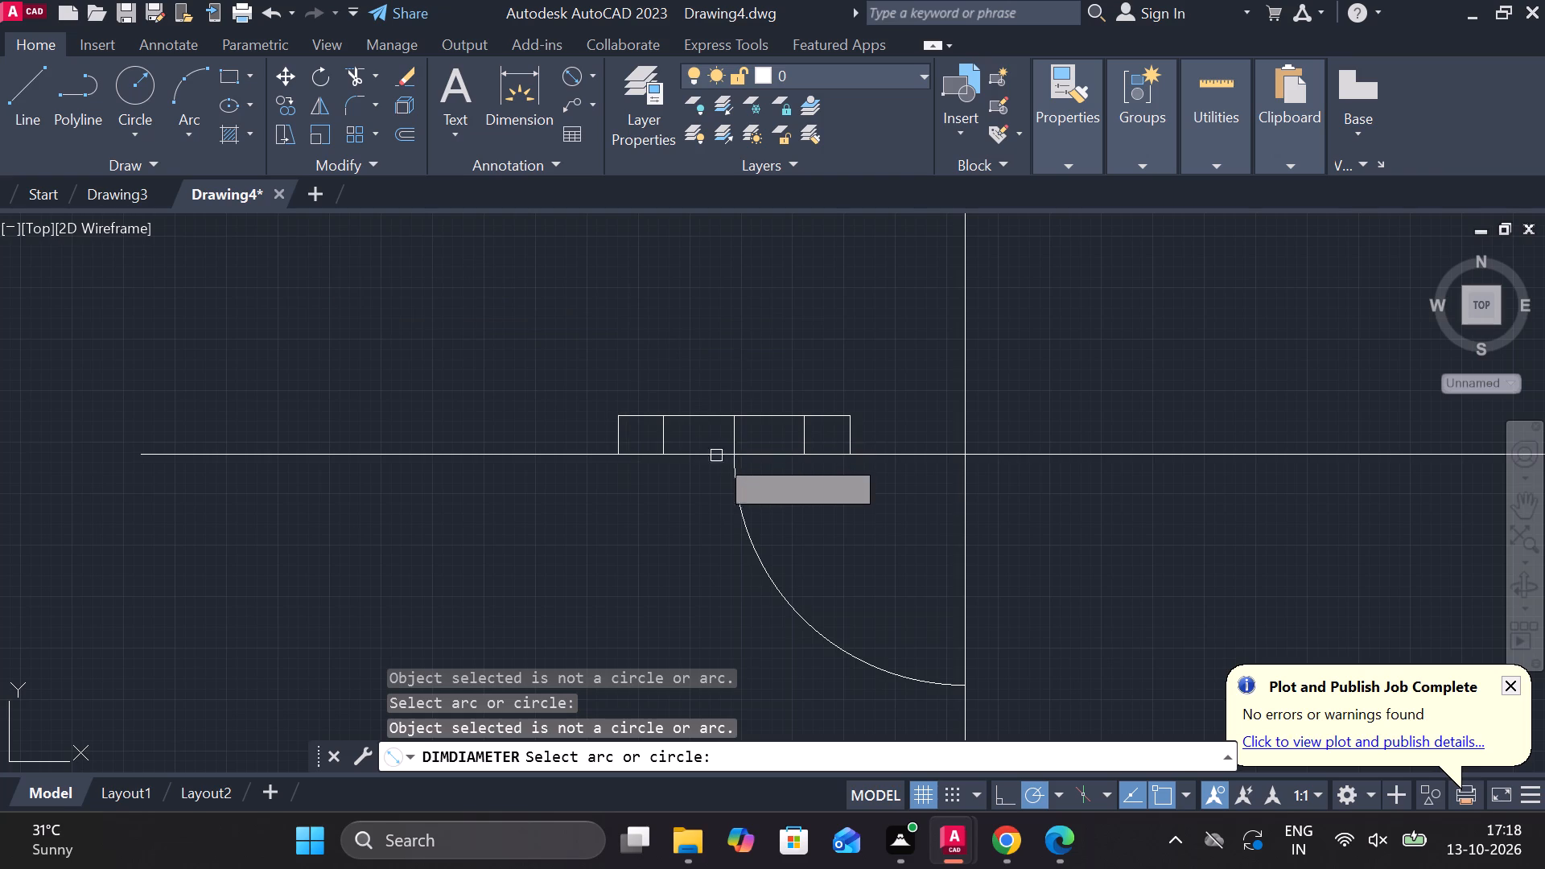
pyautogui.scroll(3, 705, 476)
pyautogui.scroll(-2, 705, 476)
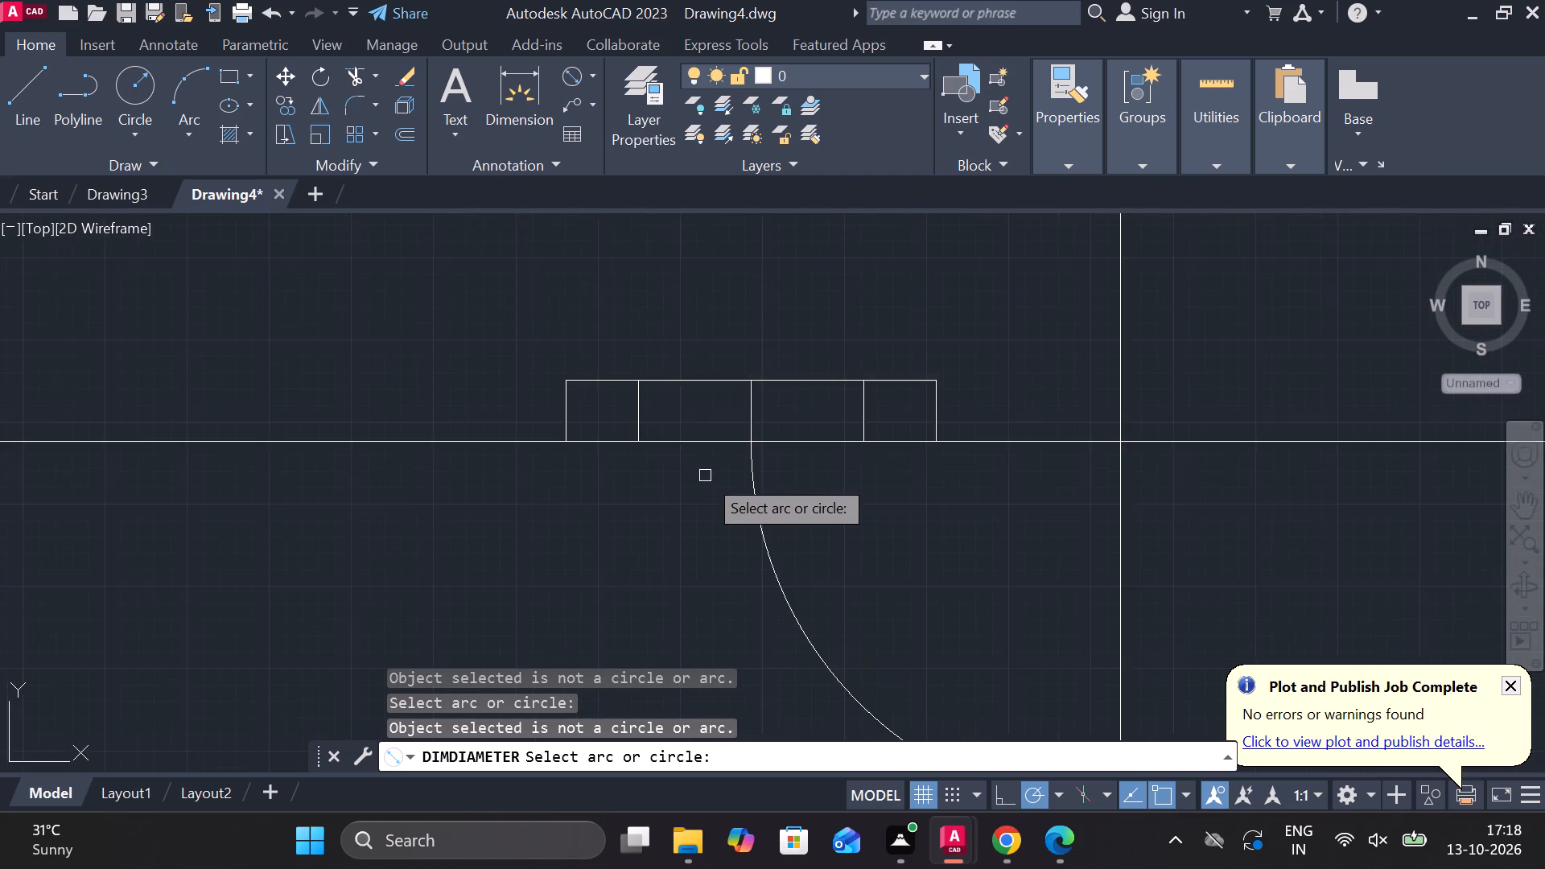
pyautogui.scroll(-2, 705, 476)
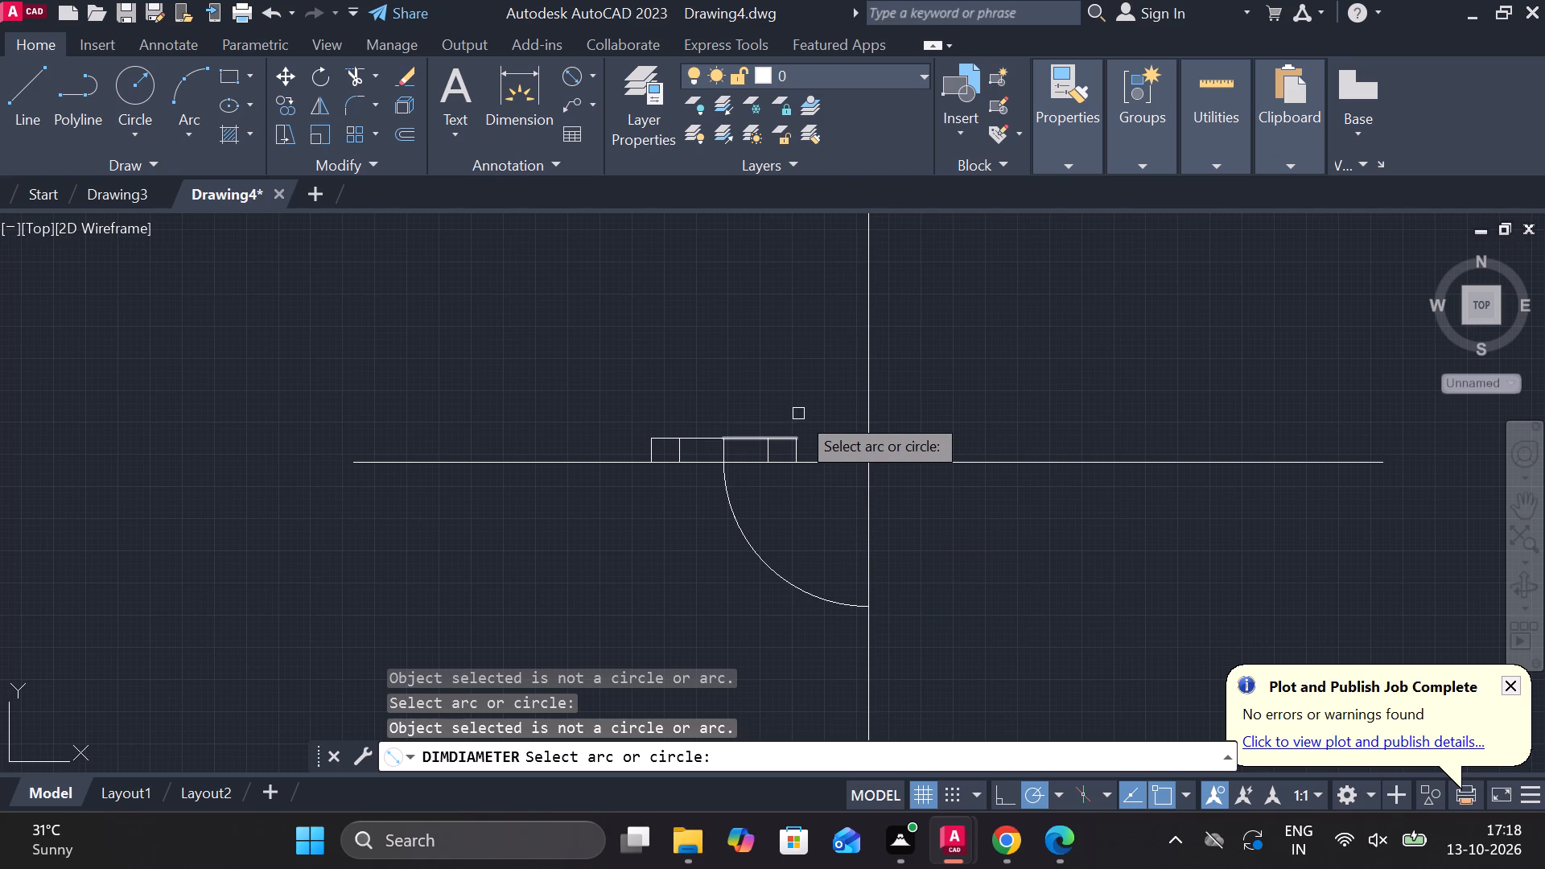
# Draw a line about 445 long at 225° from the centre-line intersection, crossing the quarter arc.
pyautogui.click(28, 112)
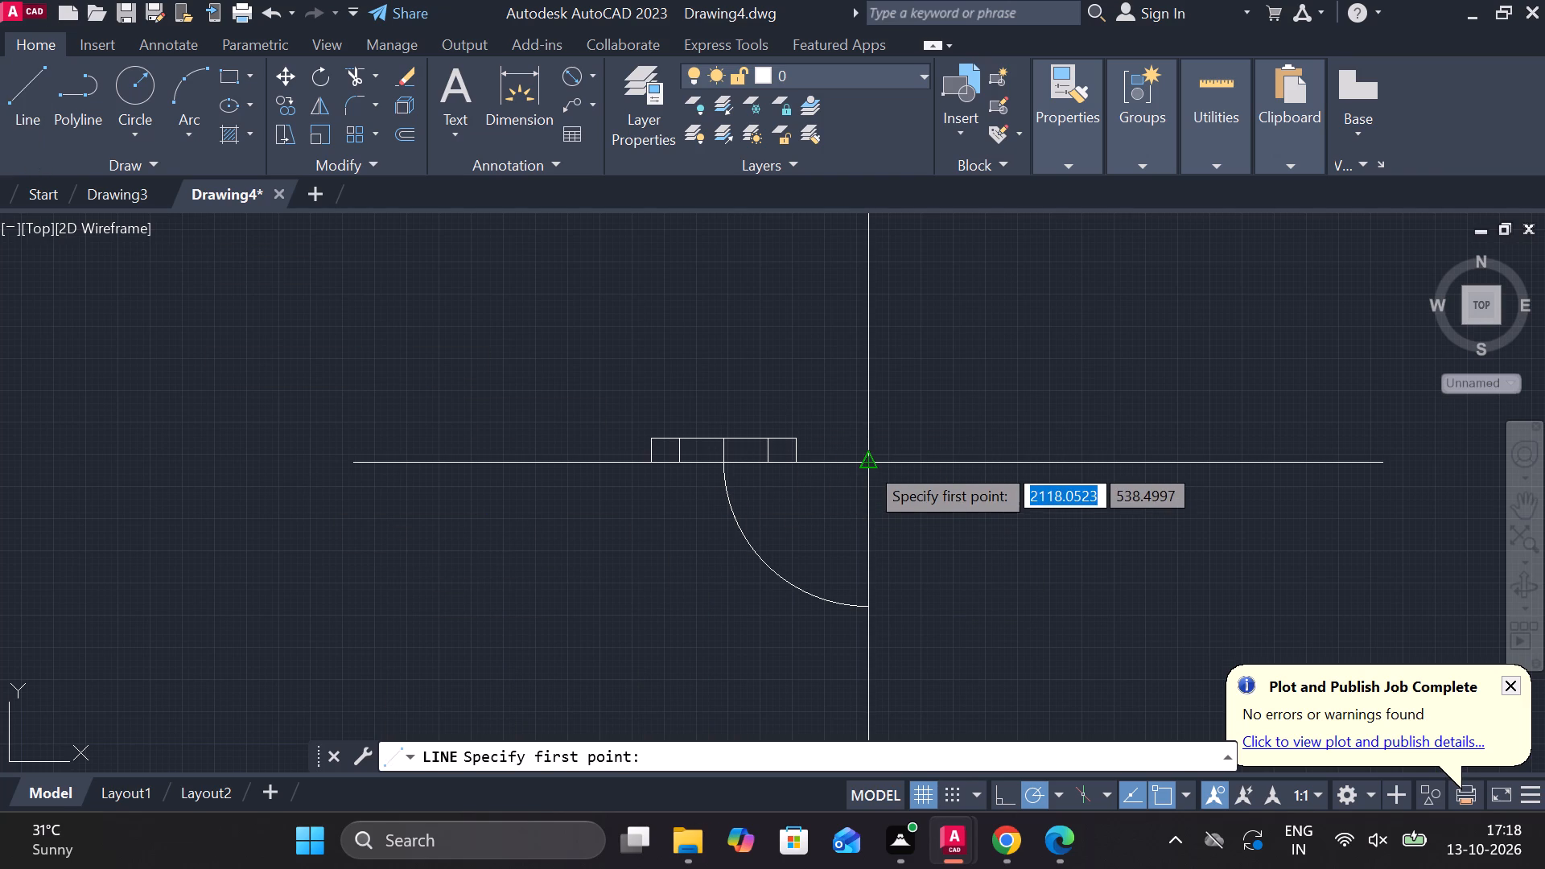
pyautogui.click(867, 463)
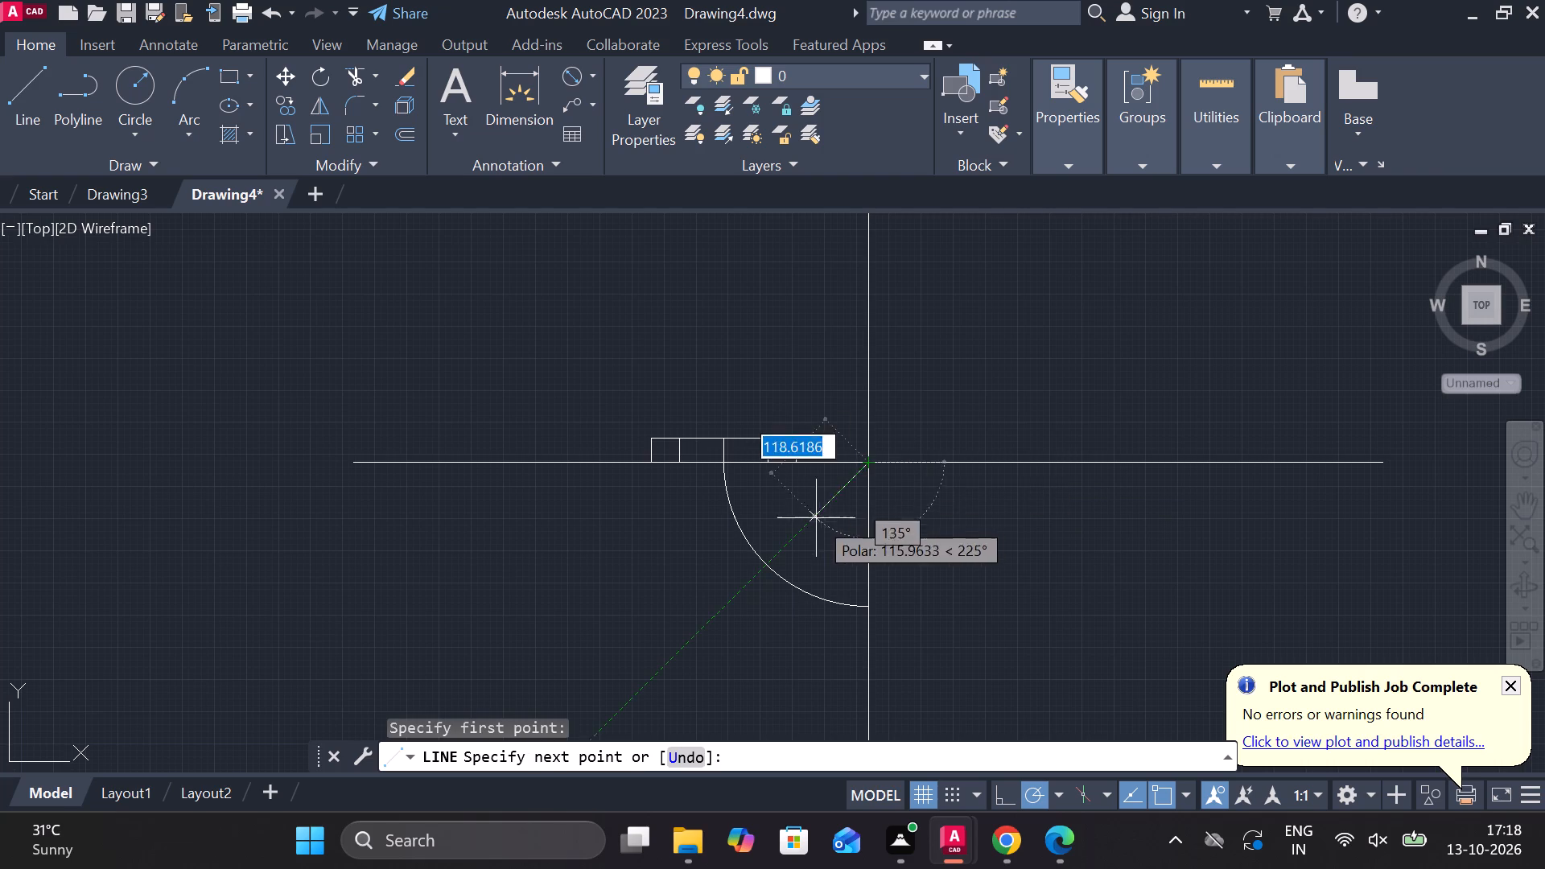
pyautogui.click(662, 665)
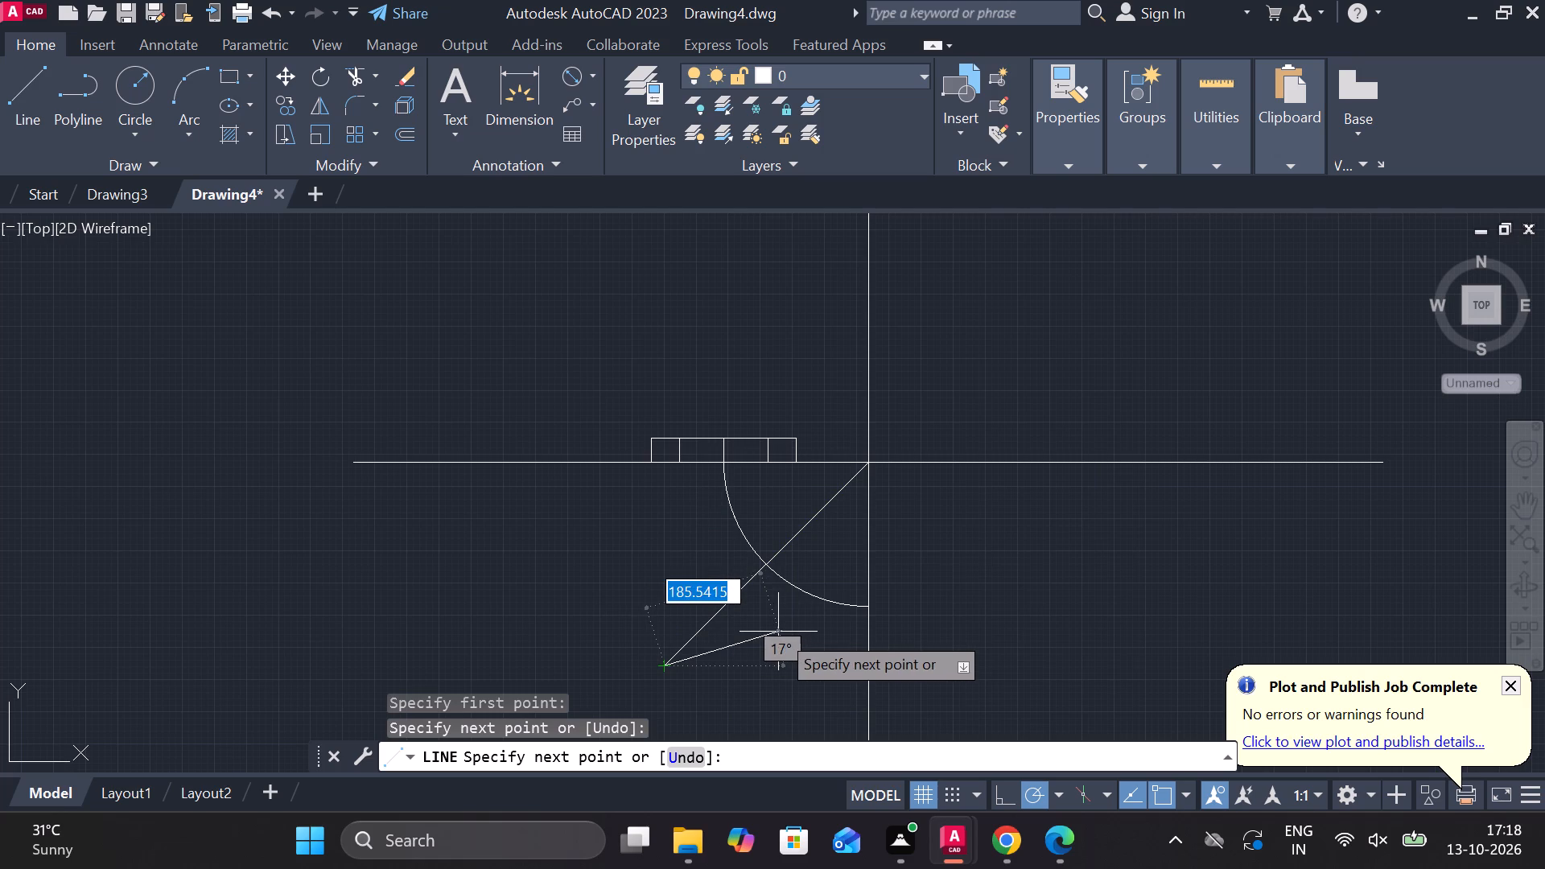
pyautogui.press('Escape')
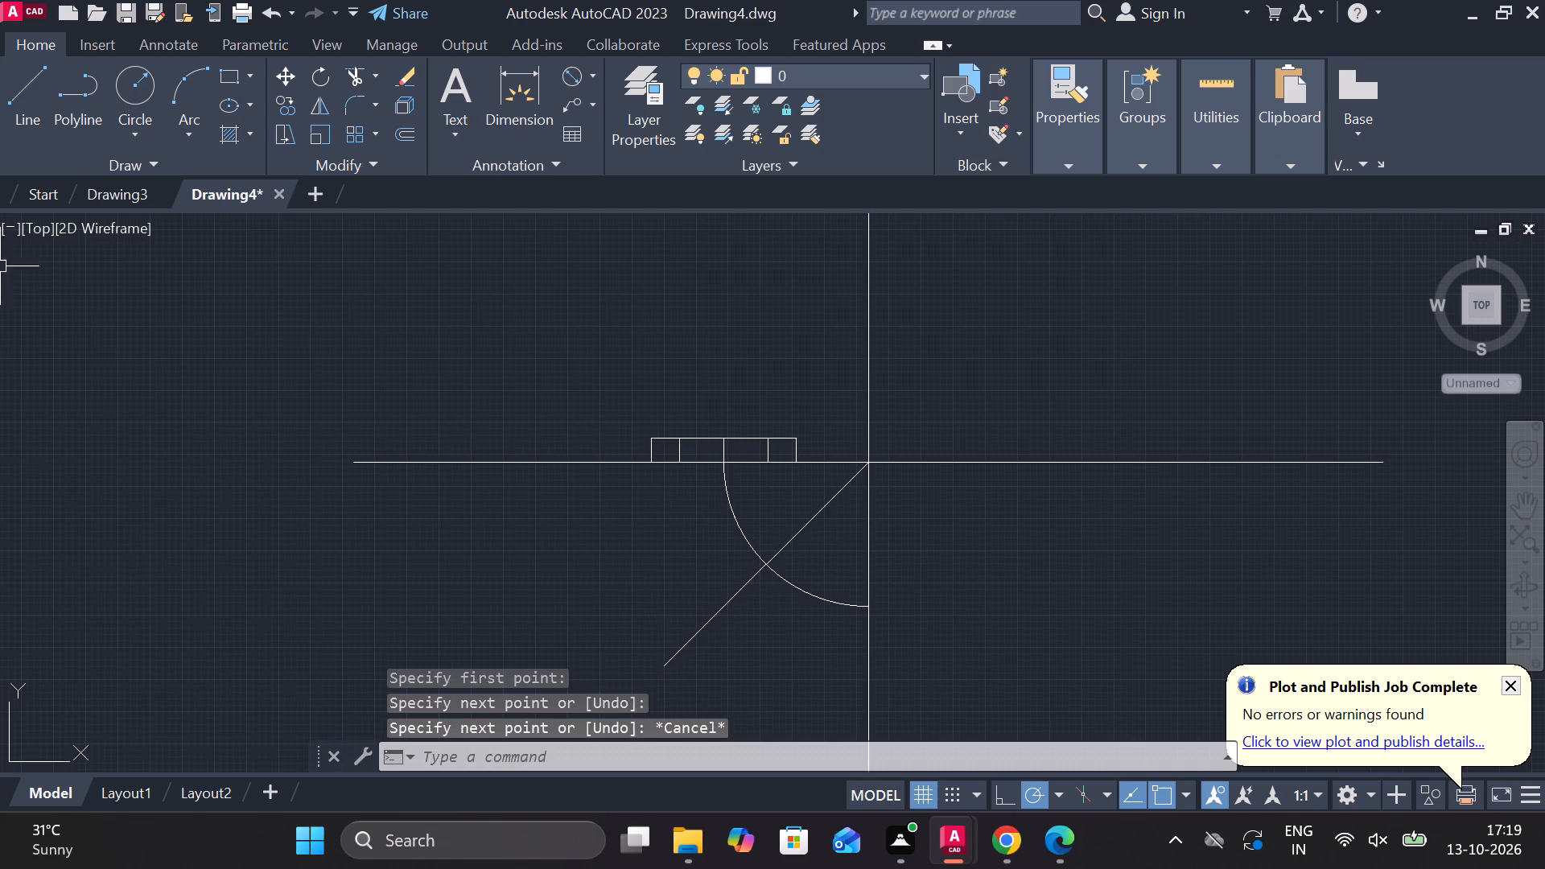
# Start a line from the intersection of the diagonal line and the quarter arc.
pyautogui.click(31, 95)
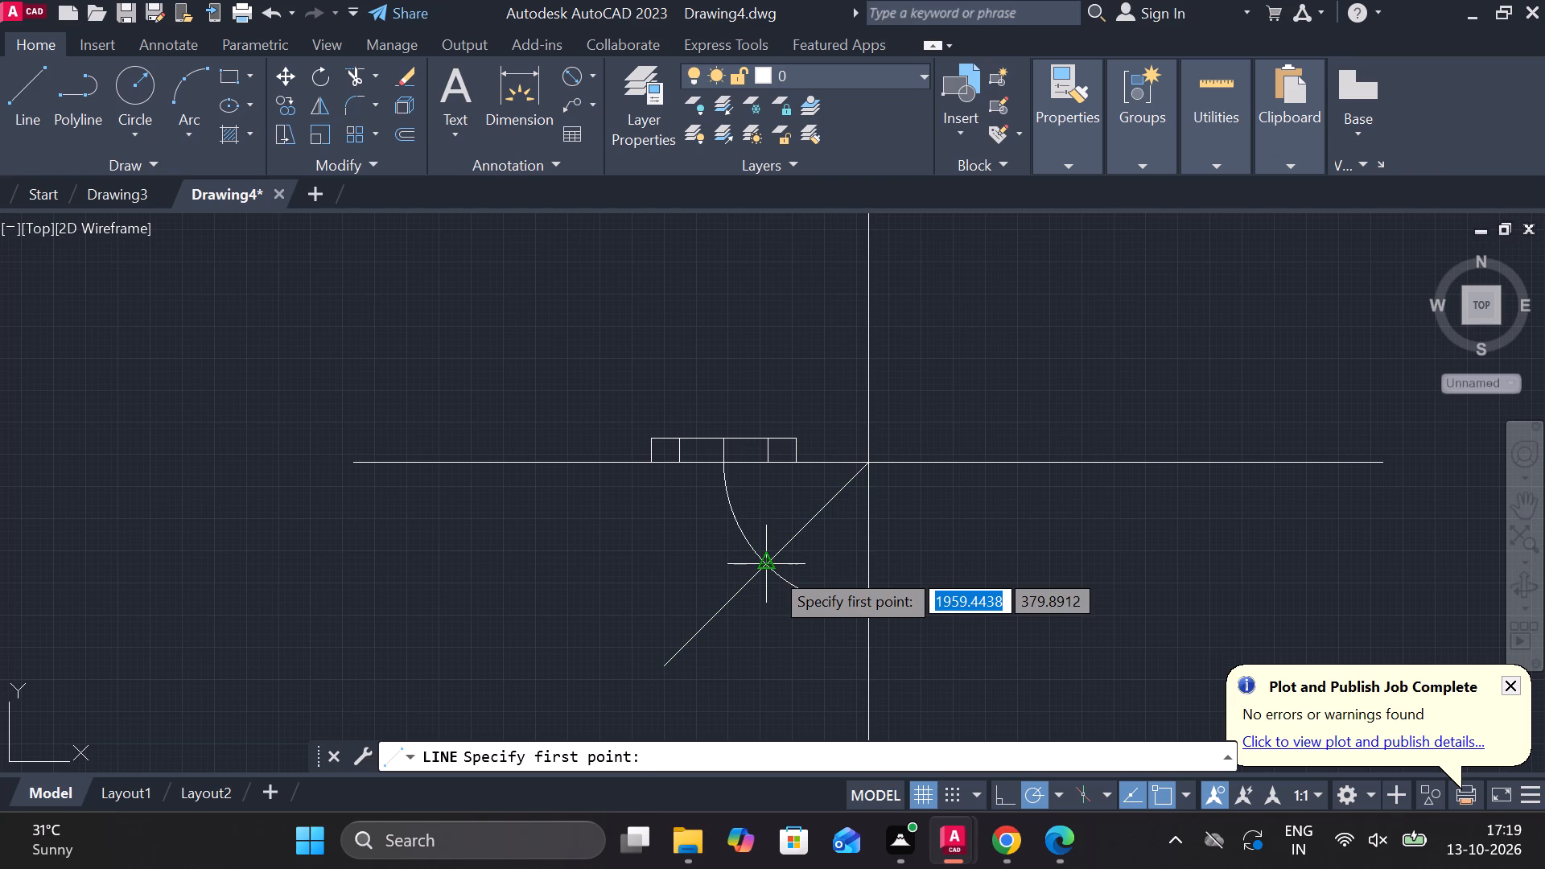
pyautogui.click(772, 569)
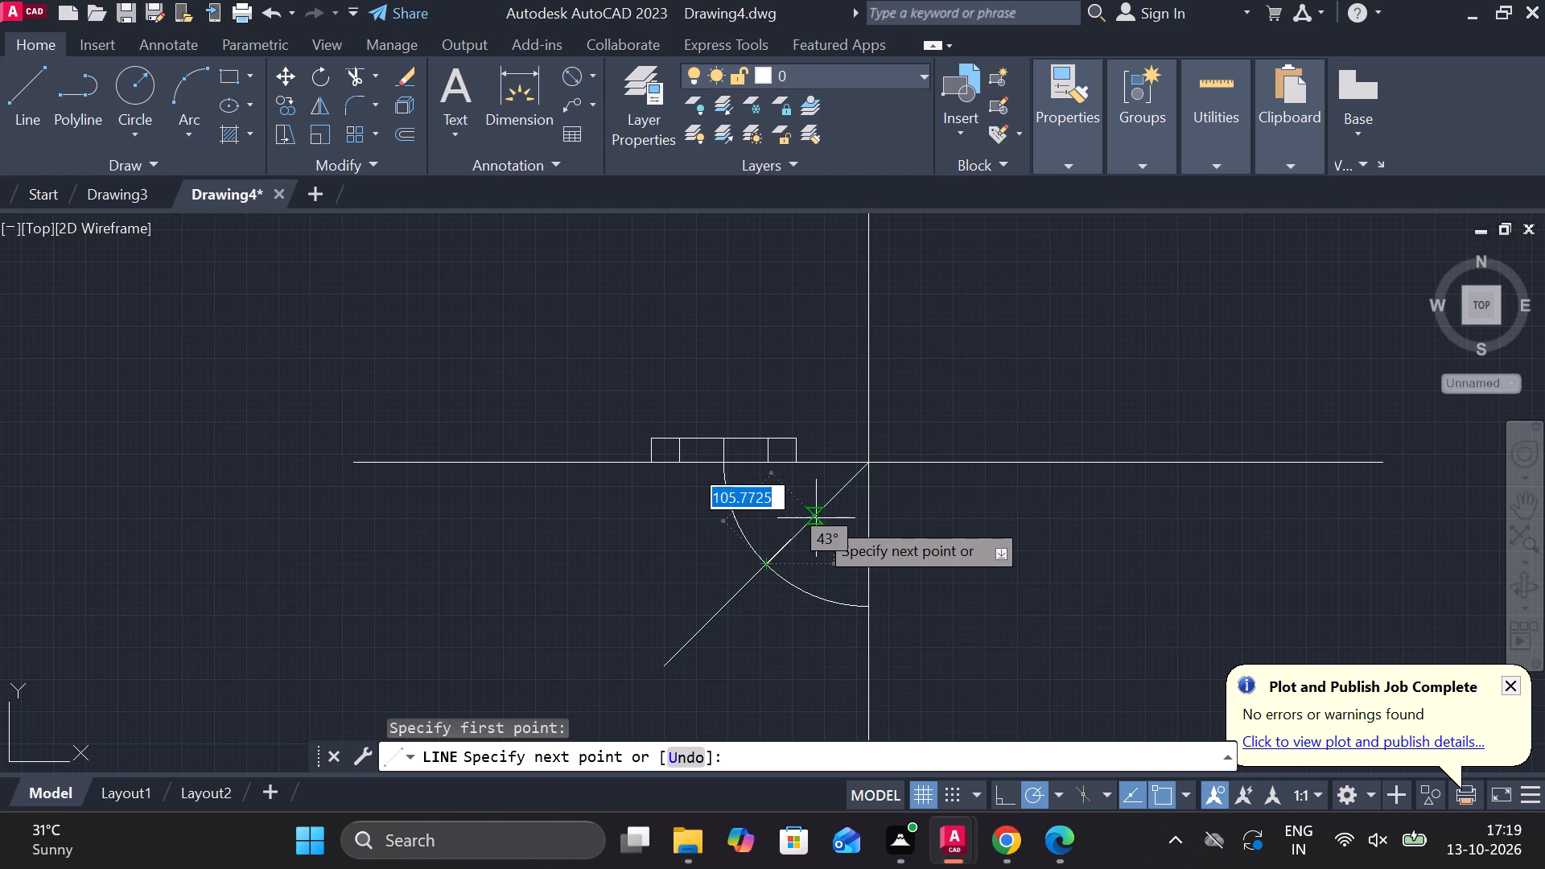
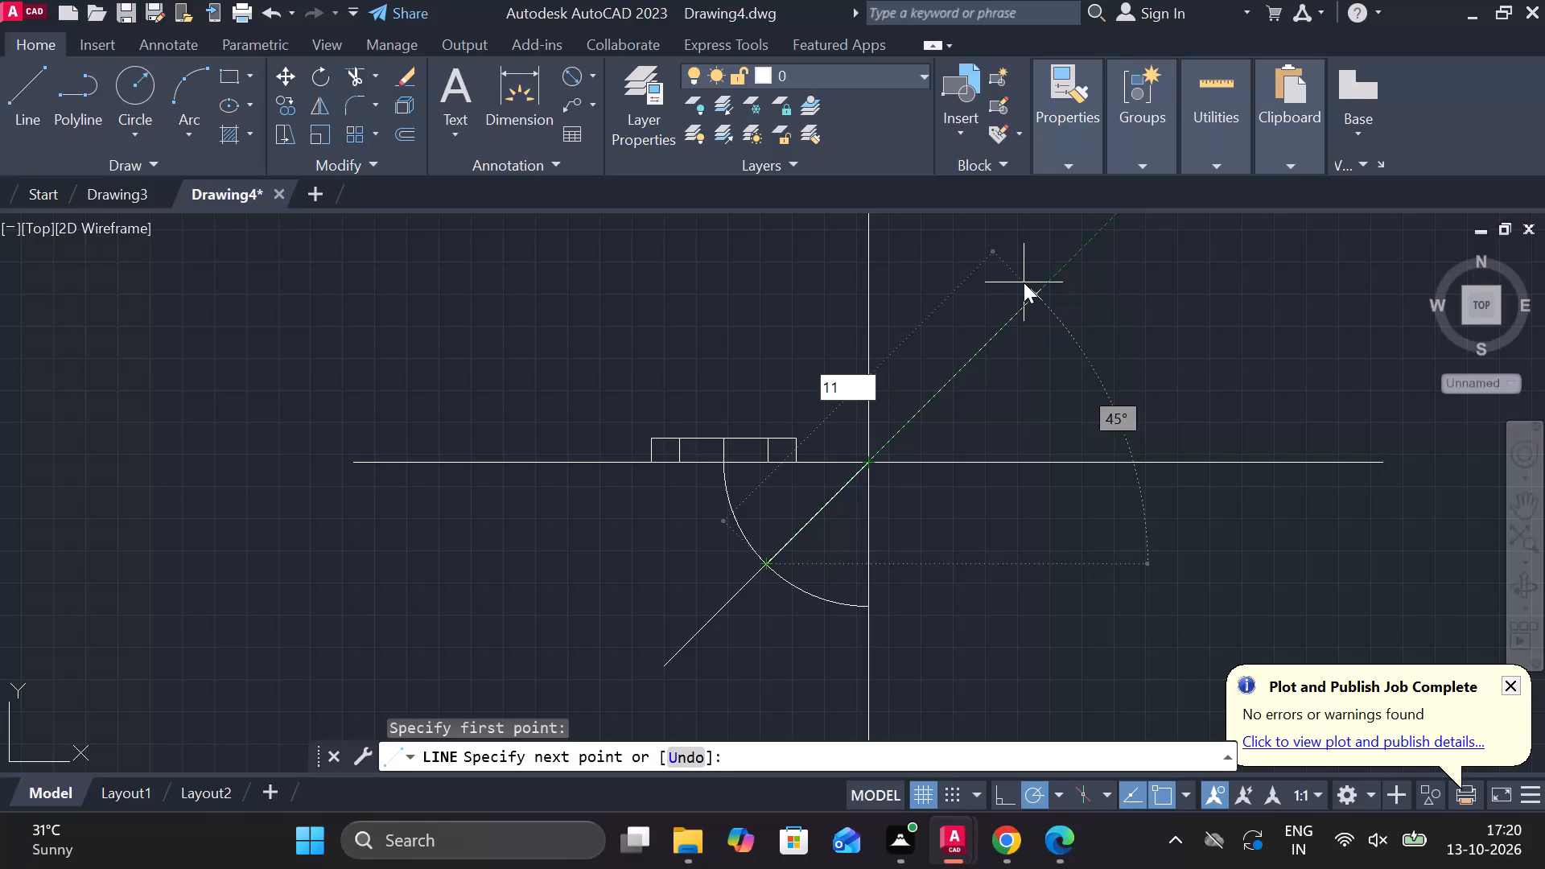
# From the diagonal and arc intersection, draw connected lines 112.5 at 45°, 37 at 315°, 225 at 225°, 37 at 135°, and back to the start.
pyautogui.press('2')
pyautogui.write('.5')
pyautogui.press('Return')
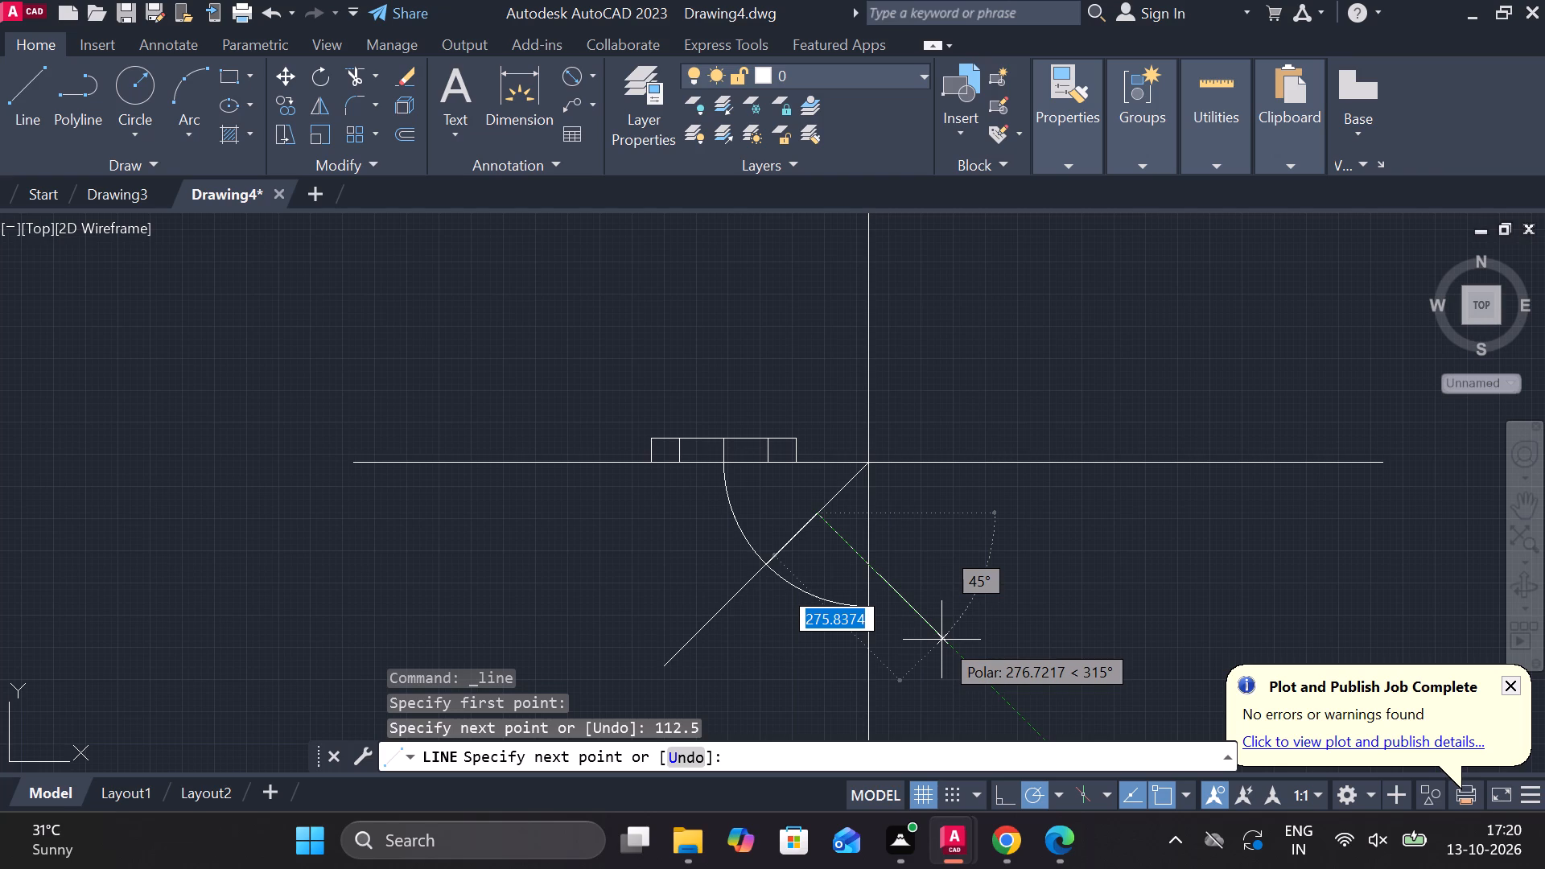
pyautogui.press('3')
pyautogui.press('7')
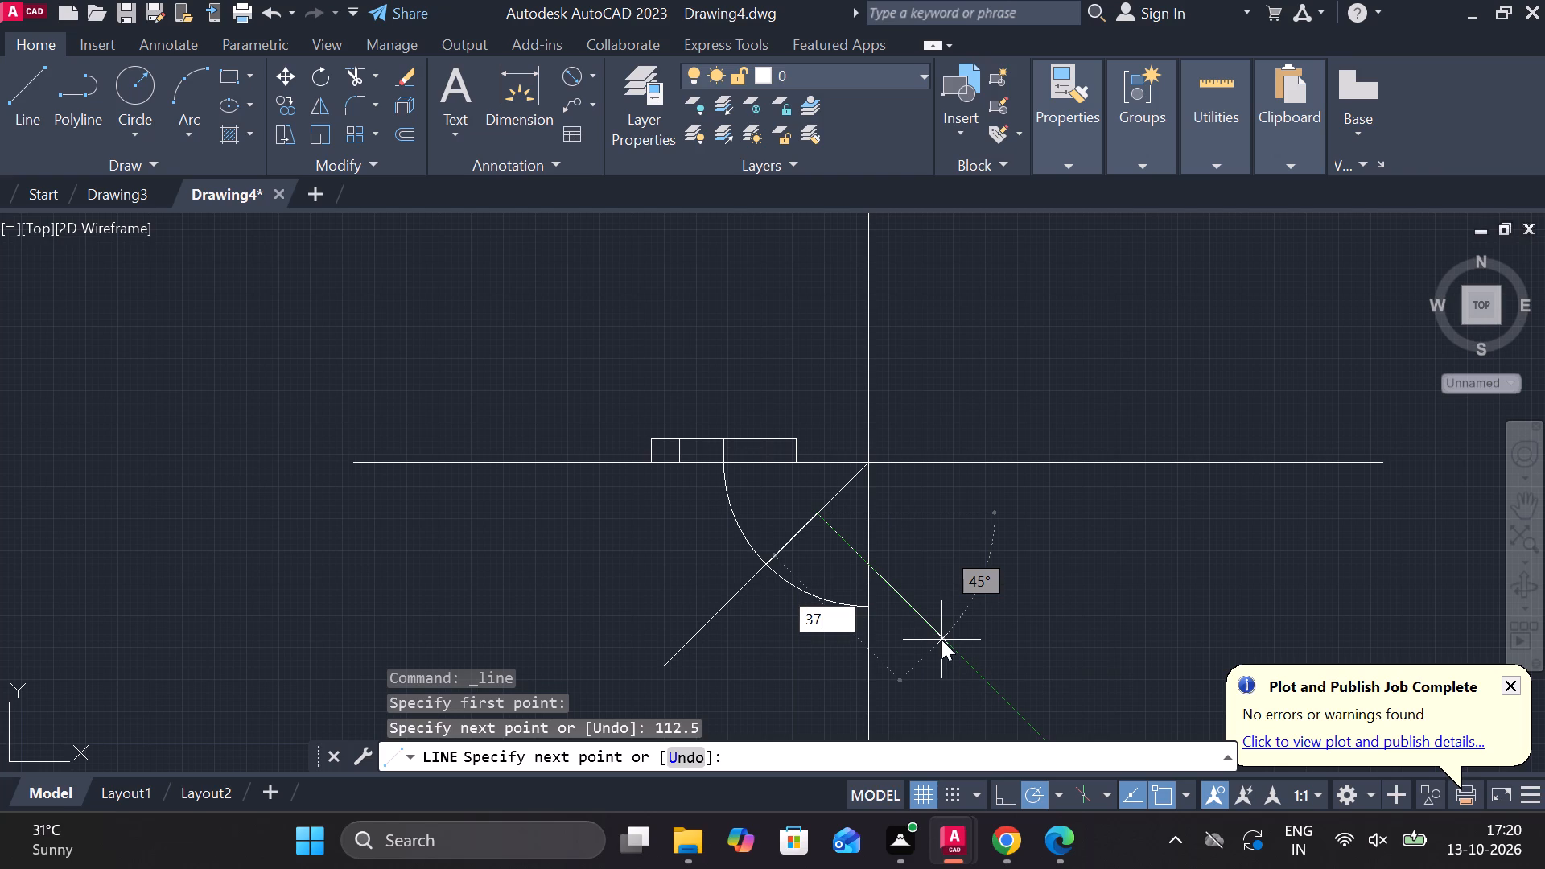
pyautogui.press('Return')
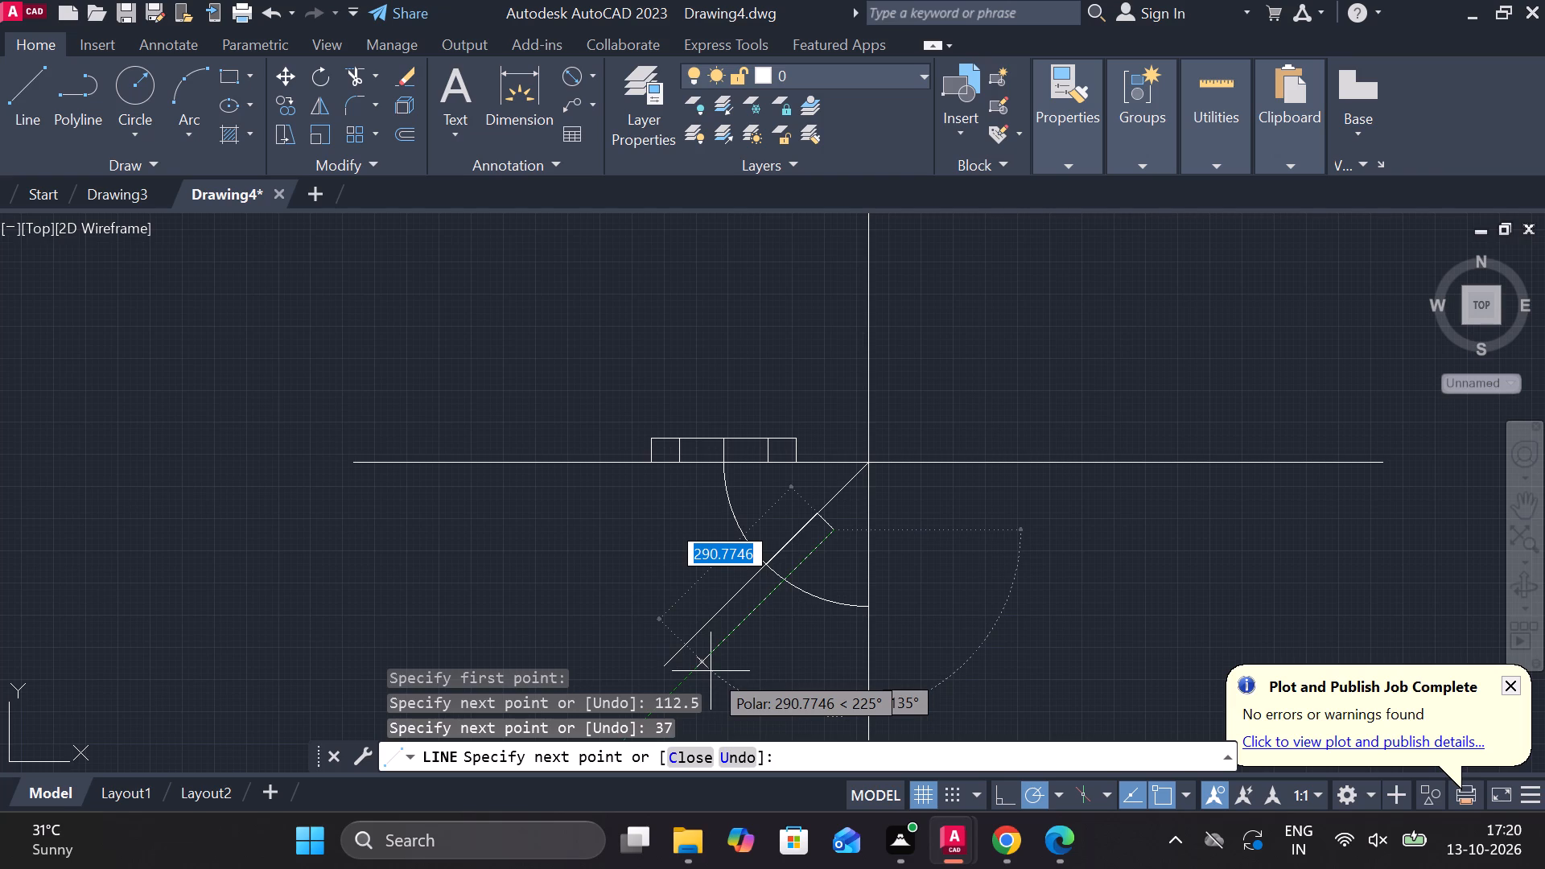
pyautogui.write('22')
pyautogui.press('5')
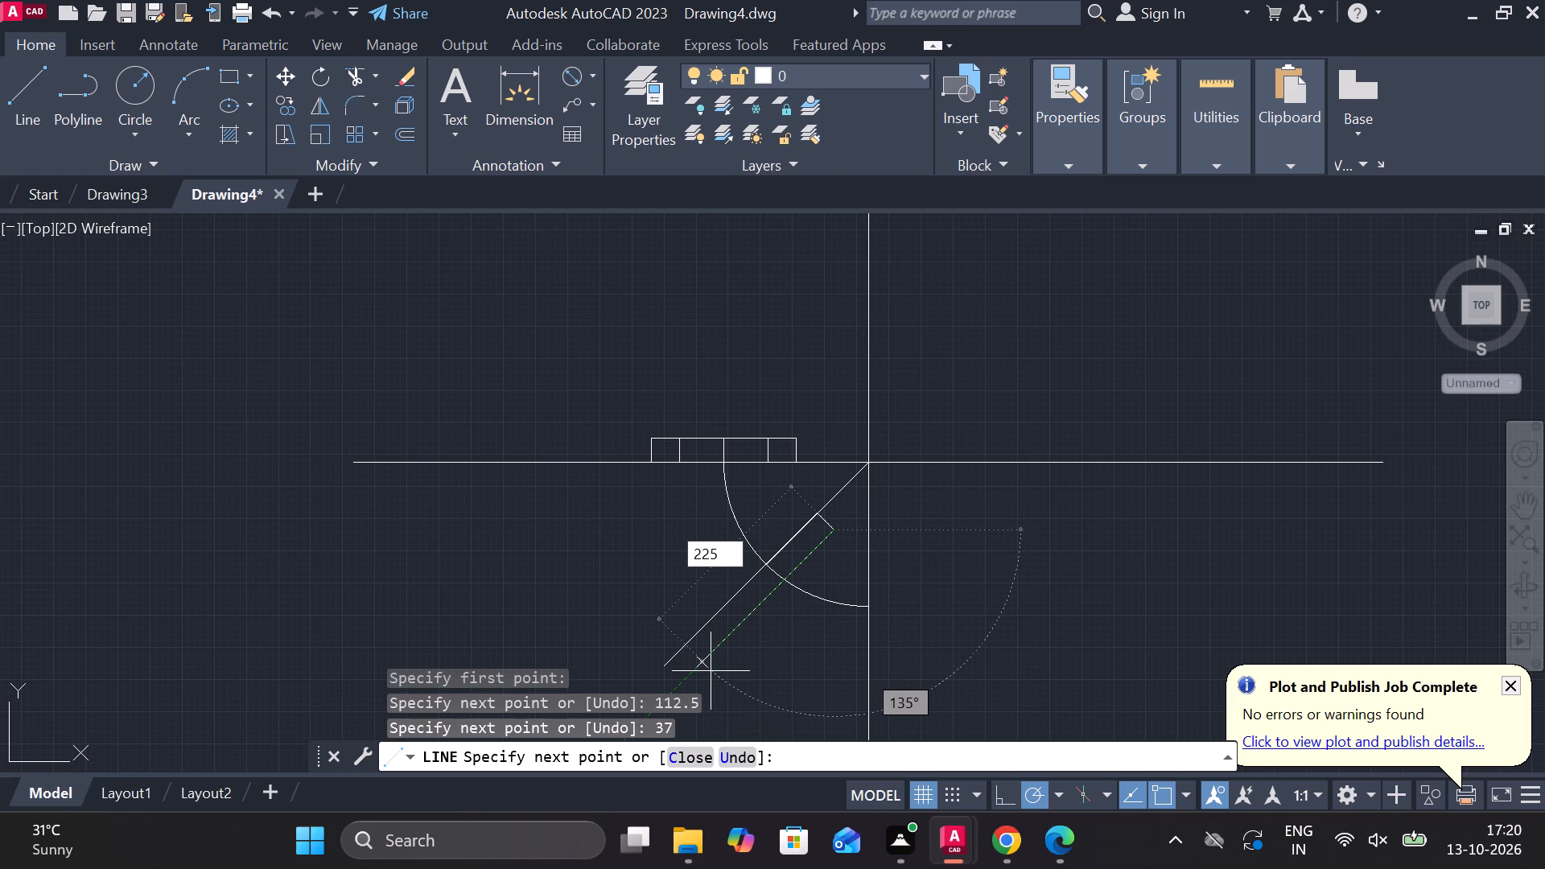
pyautogui.press('Return')
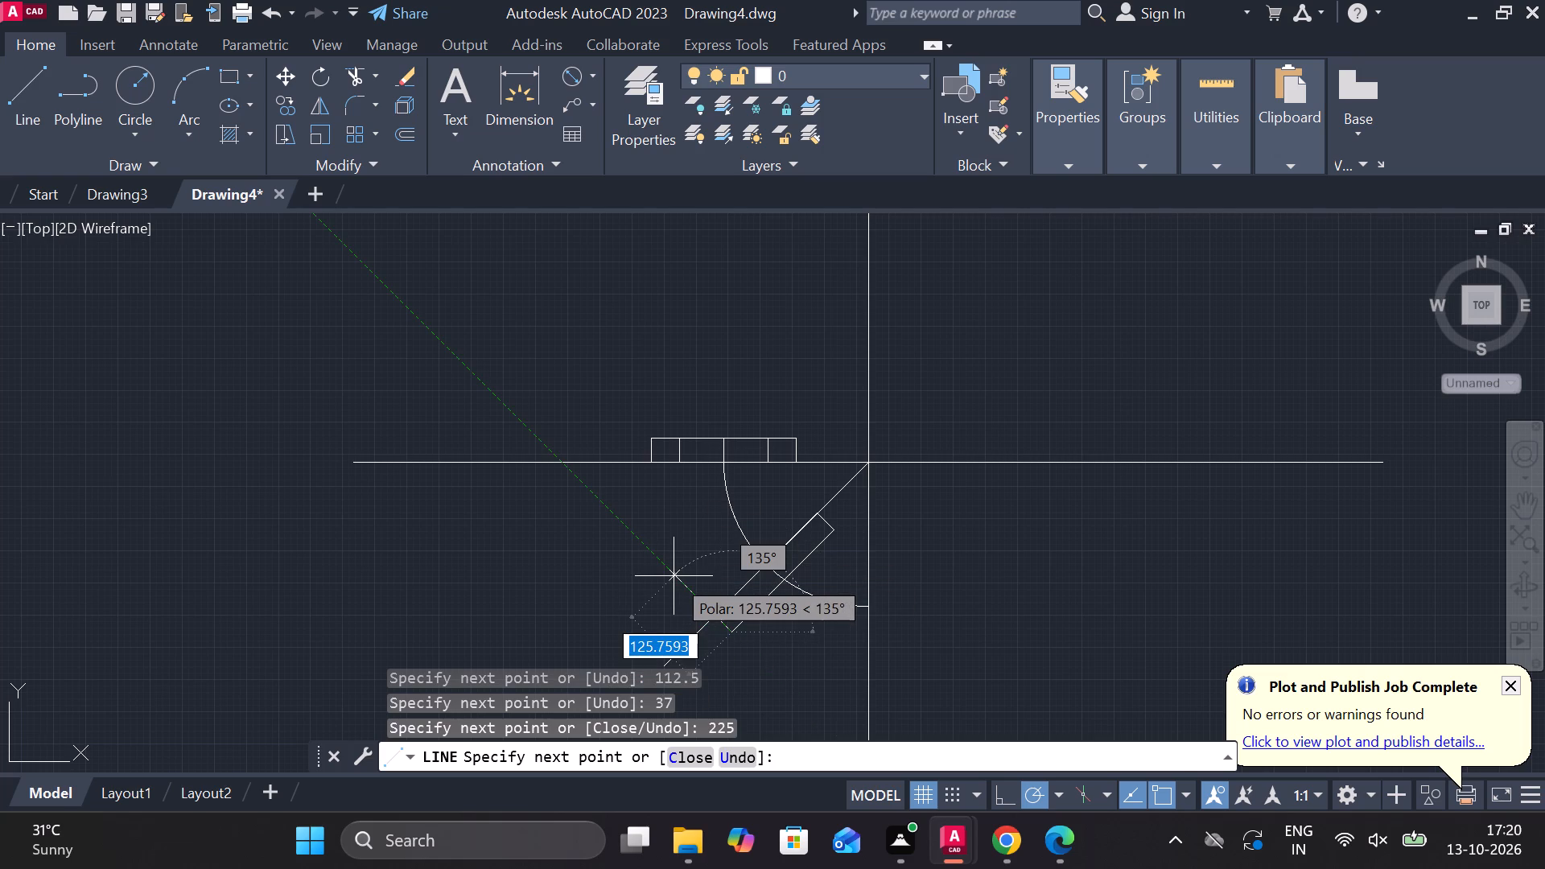
pyautogui.write('37')
pyautogui.press('Return')
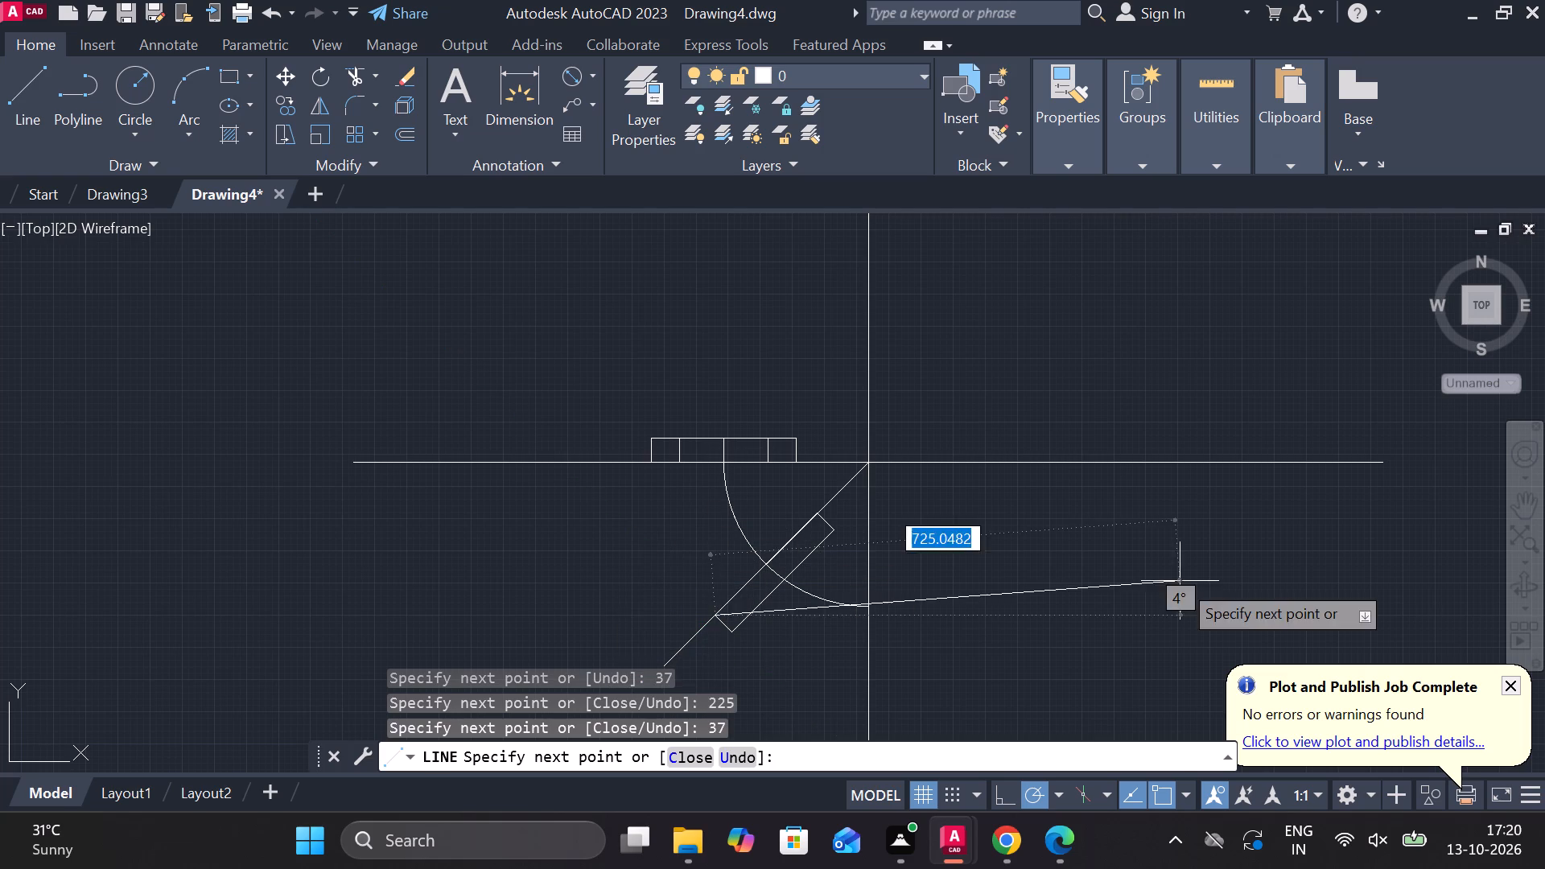
pyautogui.click(765, 566)
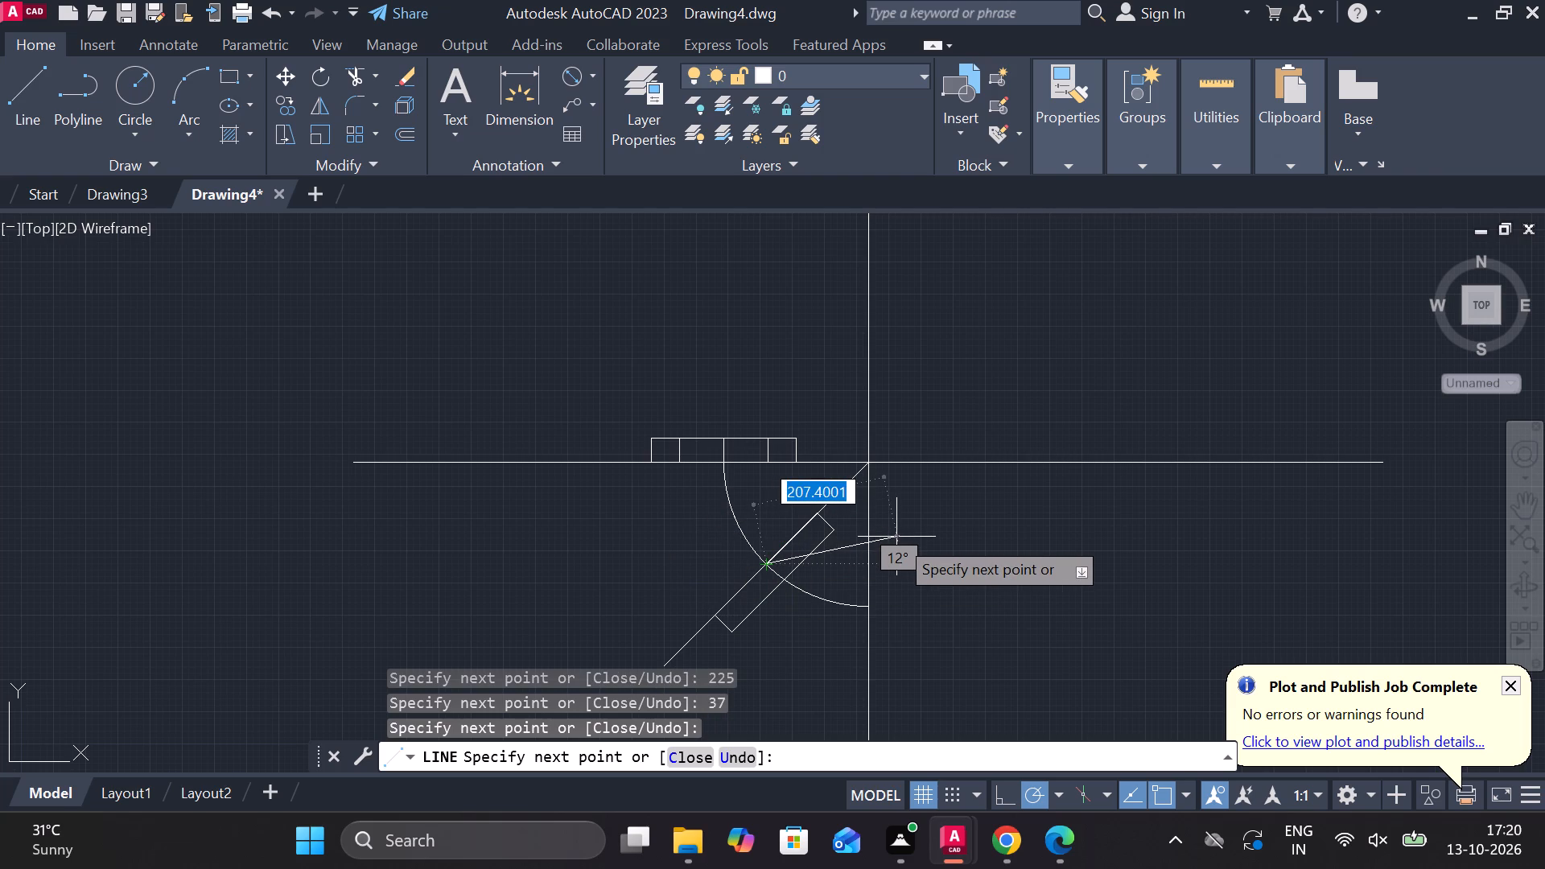
pyautogui.press('Escape')
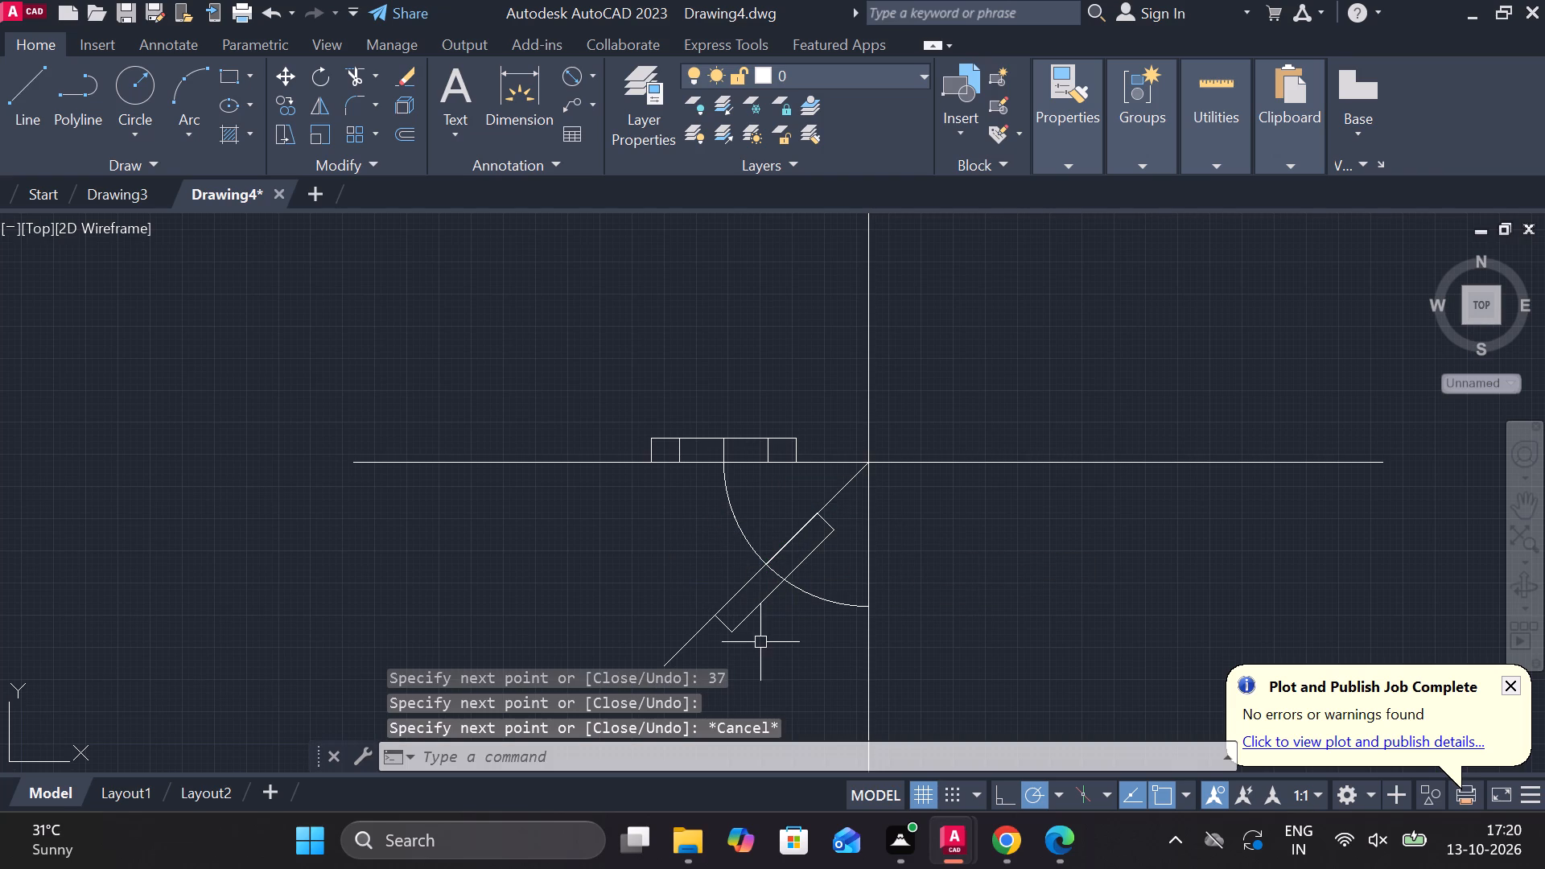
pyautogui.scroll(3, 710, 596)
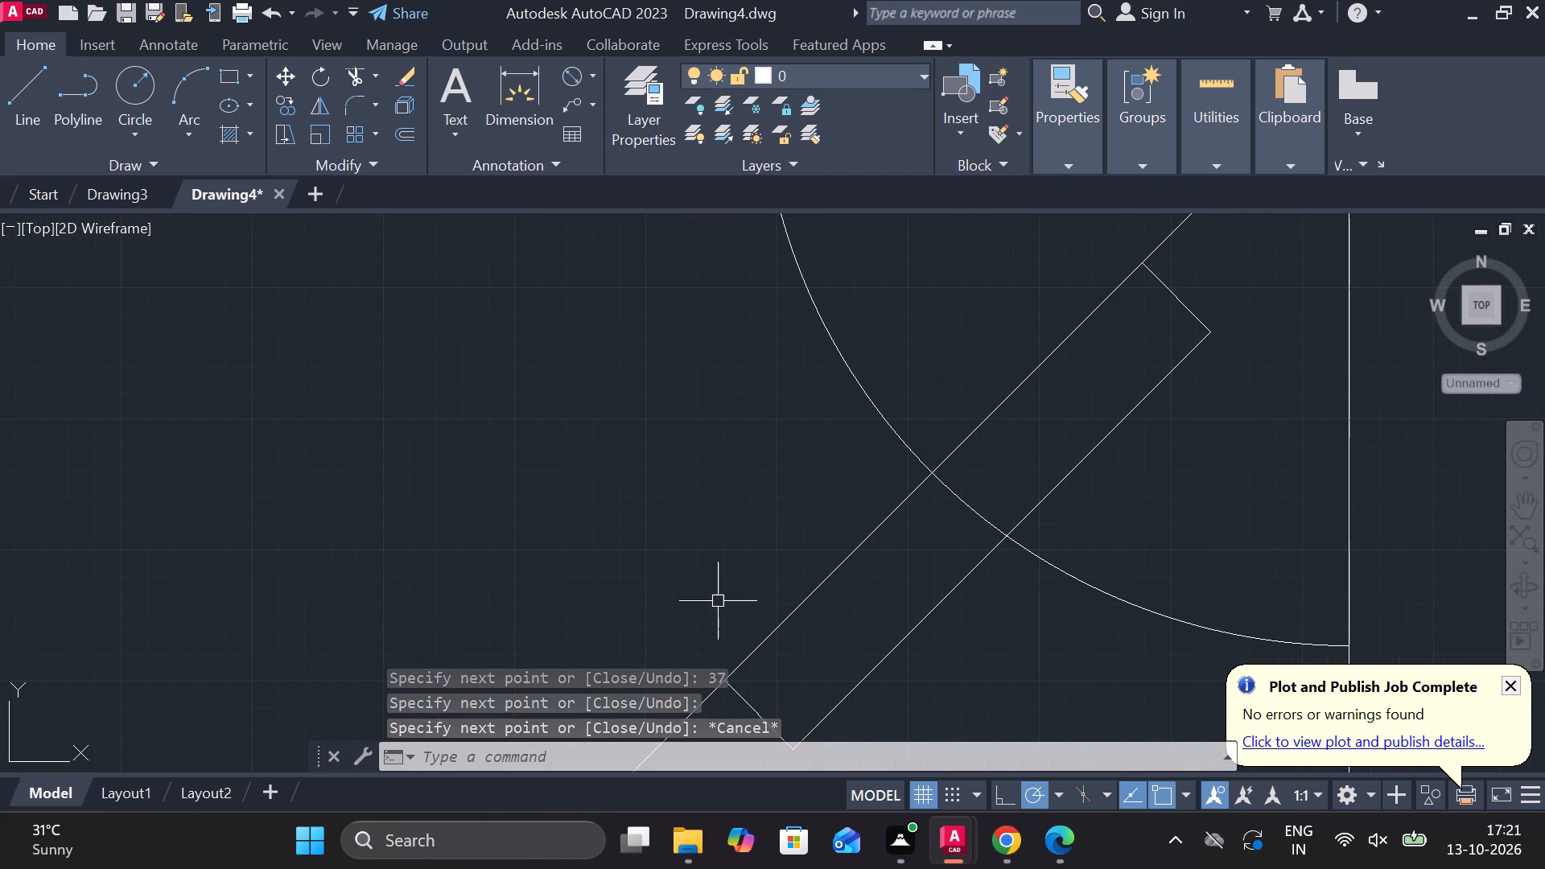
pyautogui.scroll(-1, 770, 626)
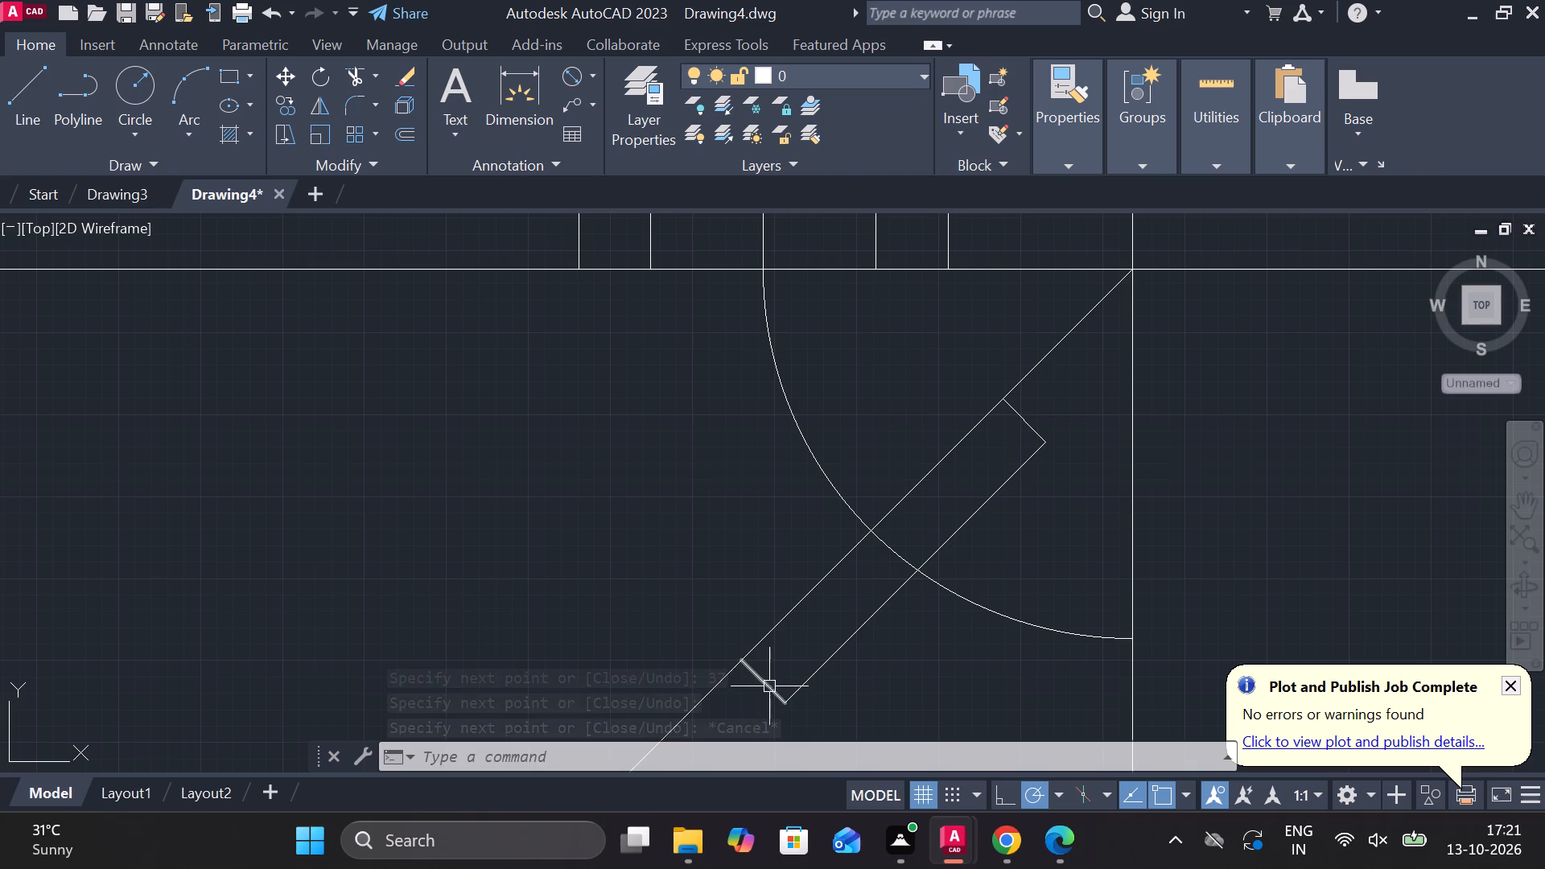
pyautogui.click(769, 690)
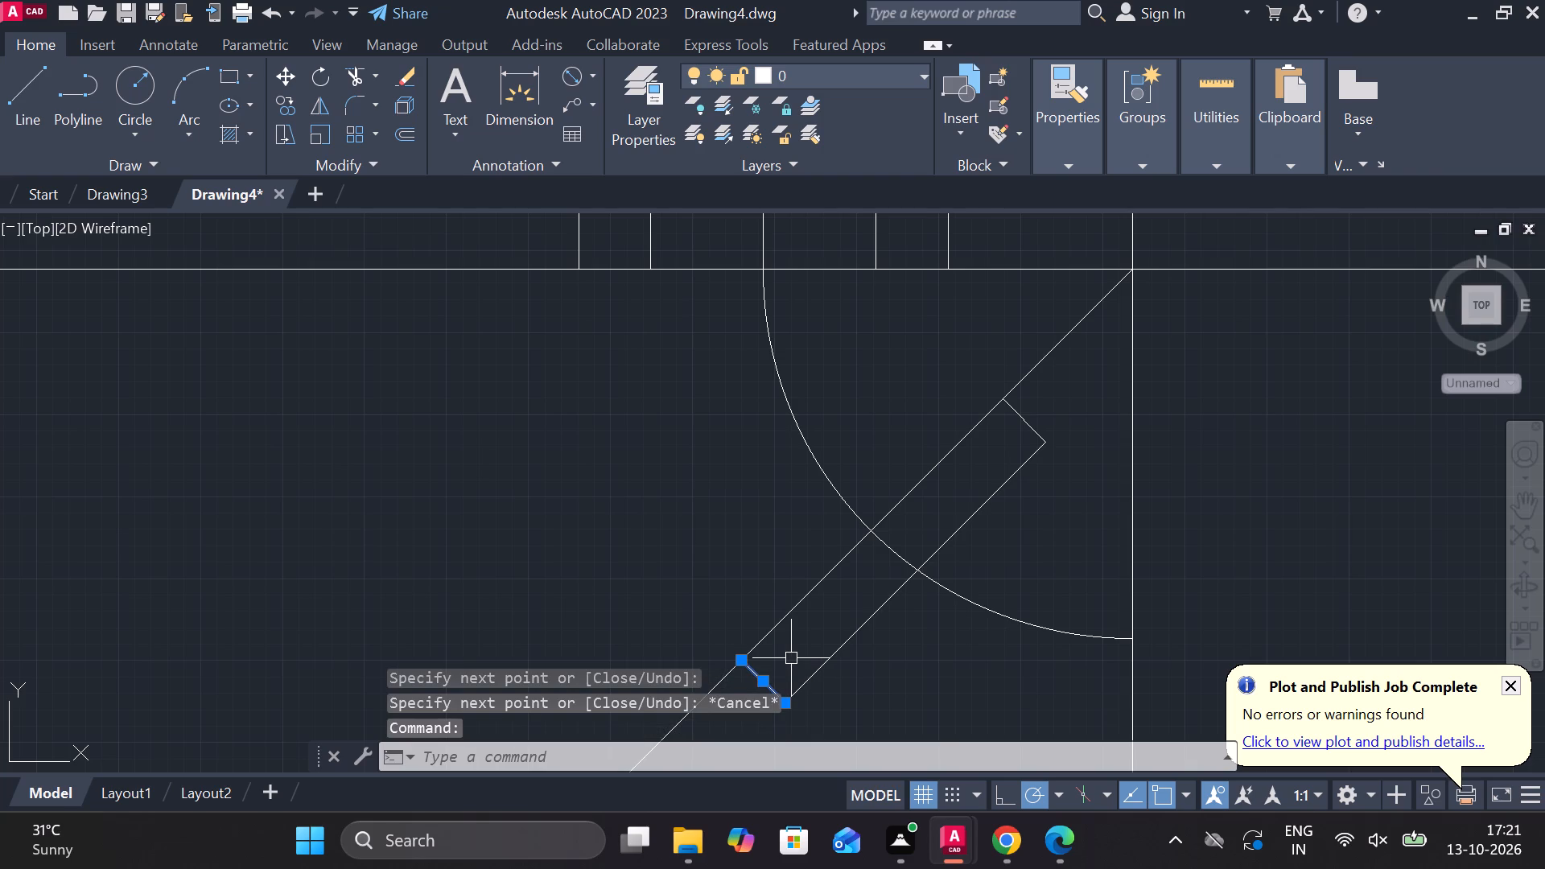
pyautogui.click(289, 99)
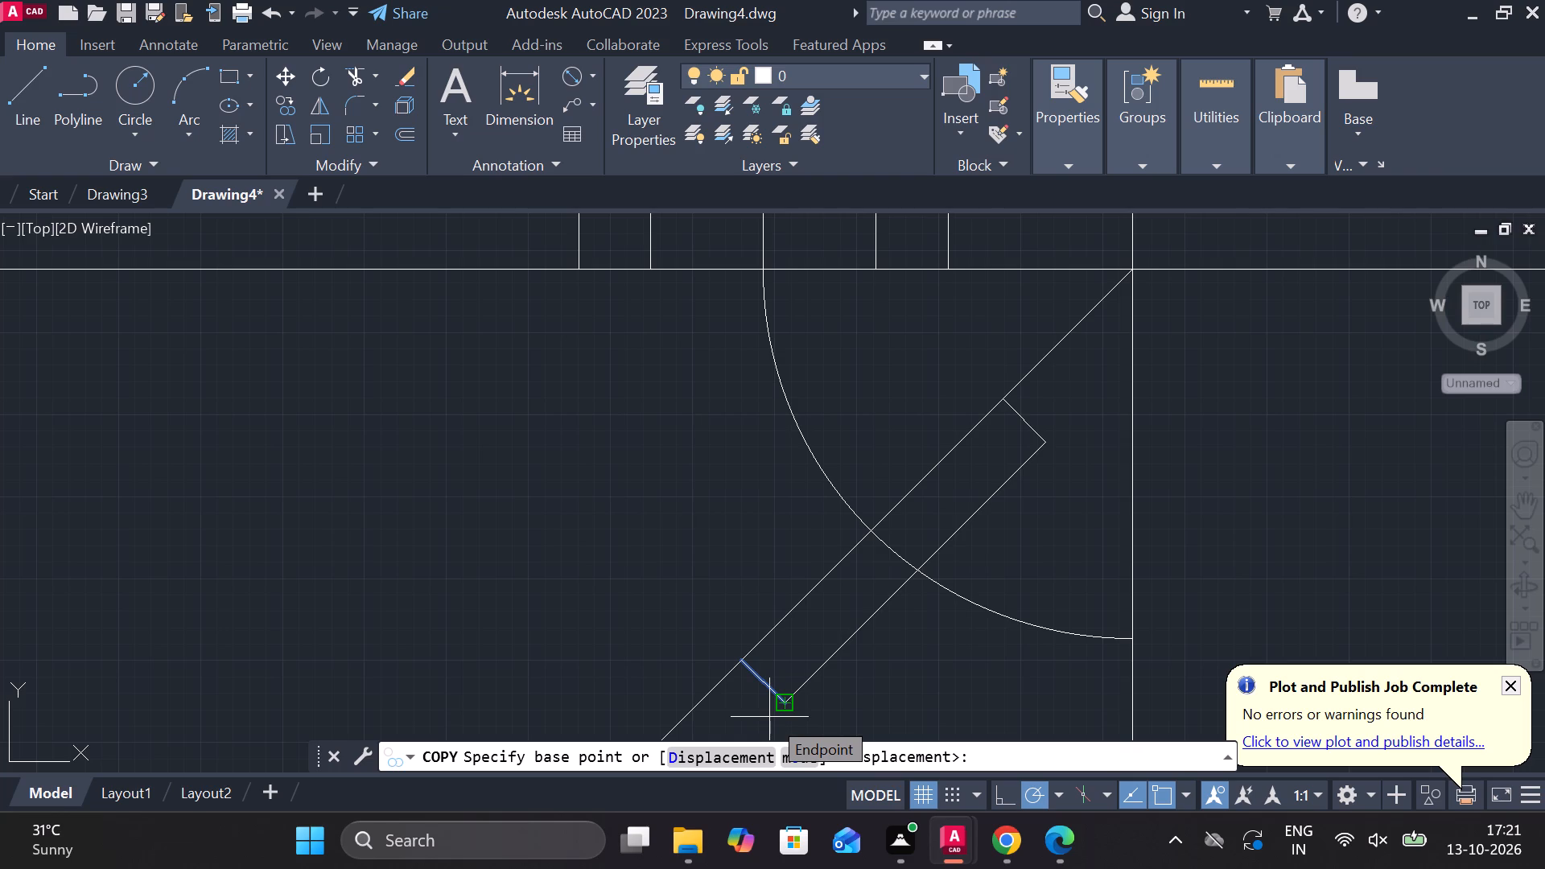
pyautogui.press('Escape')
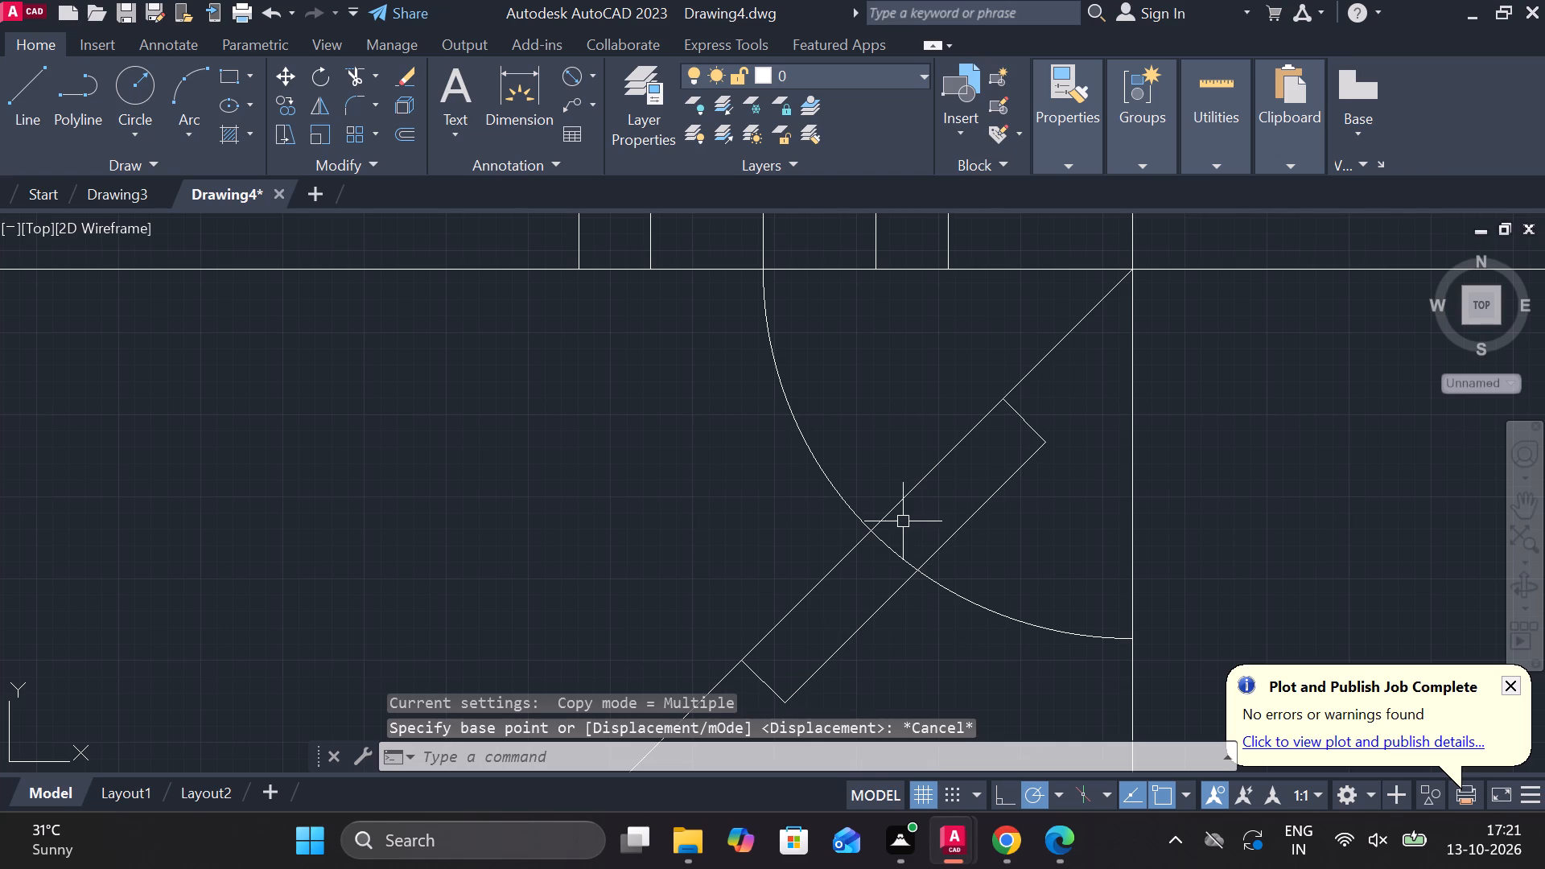
# Measure the horizontal gap between the upper rectangle's left edge and its nearest inner line using a linear dimension.
pyautogui.scroll(-2, 789, 486)
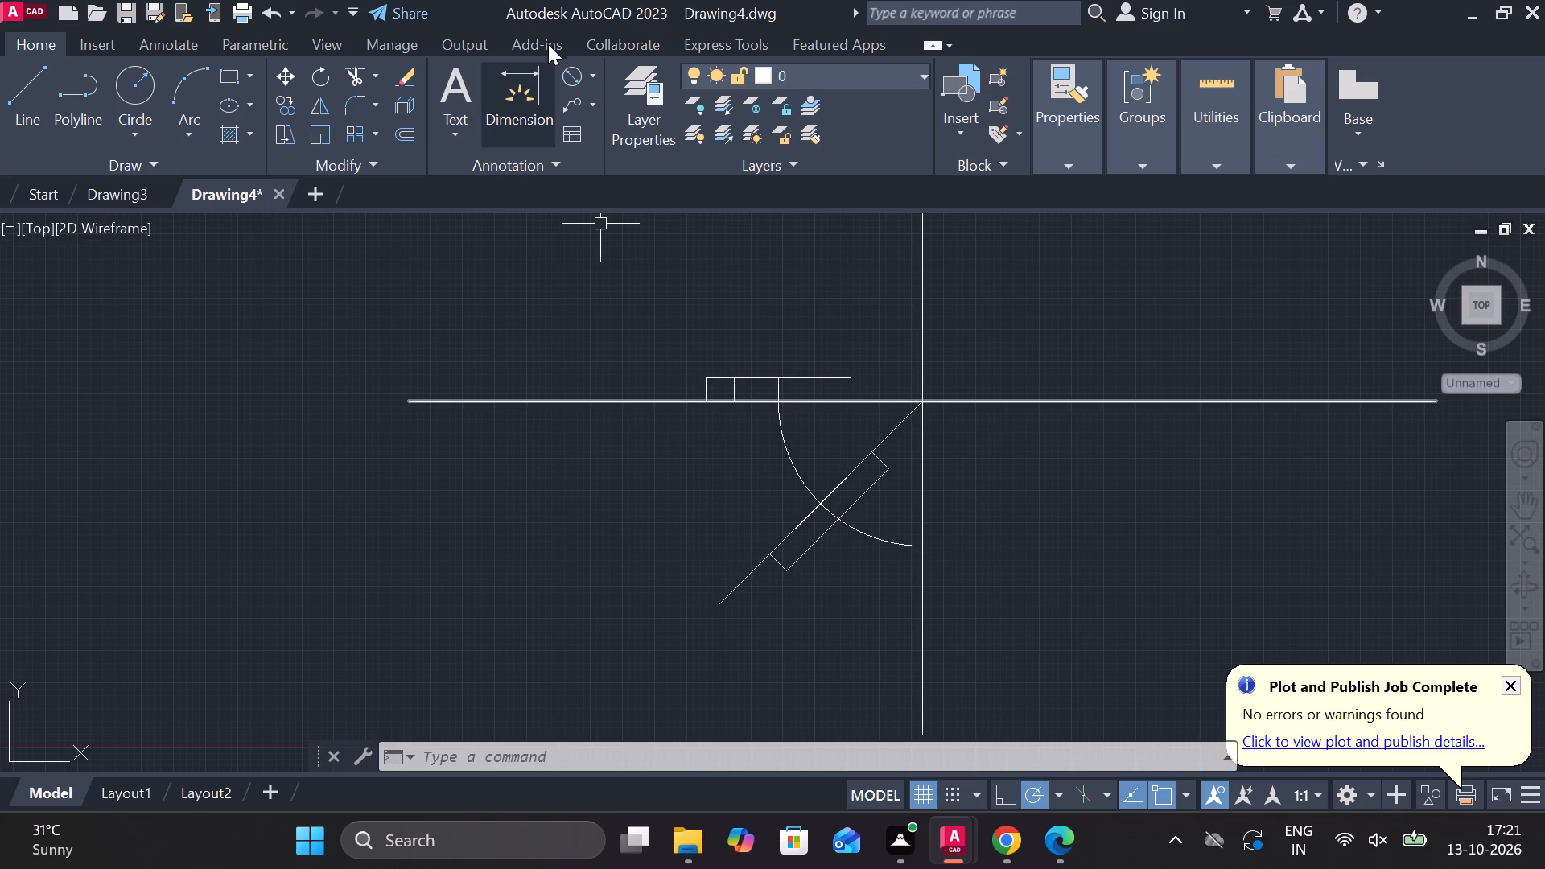
pyautogui.click(593, 76)
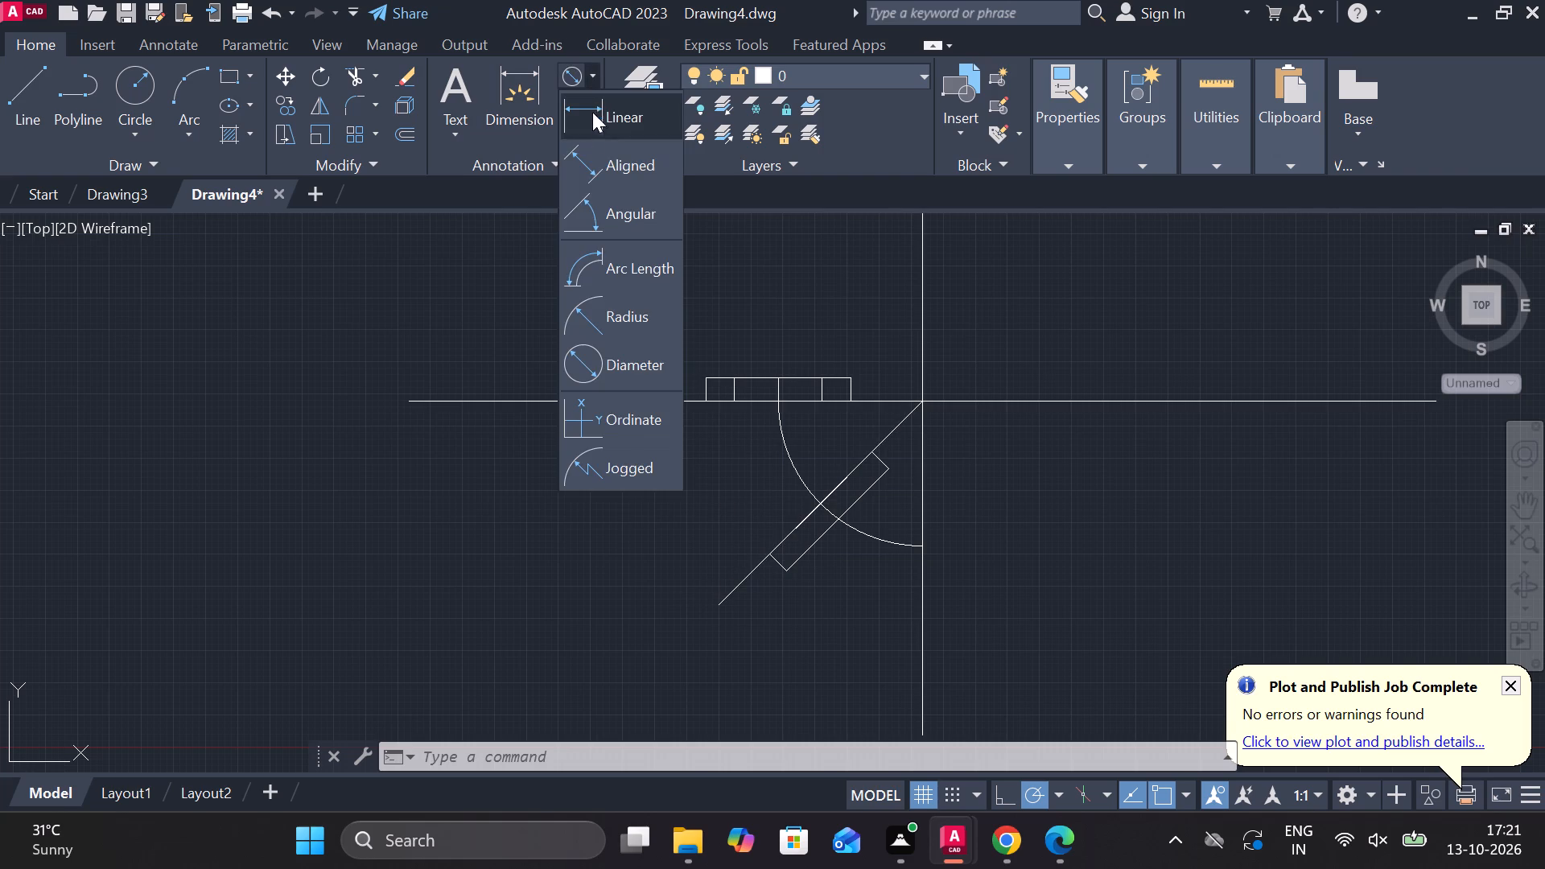
pyautogui.click(612, 126)
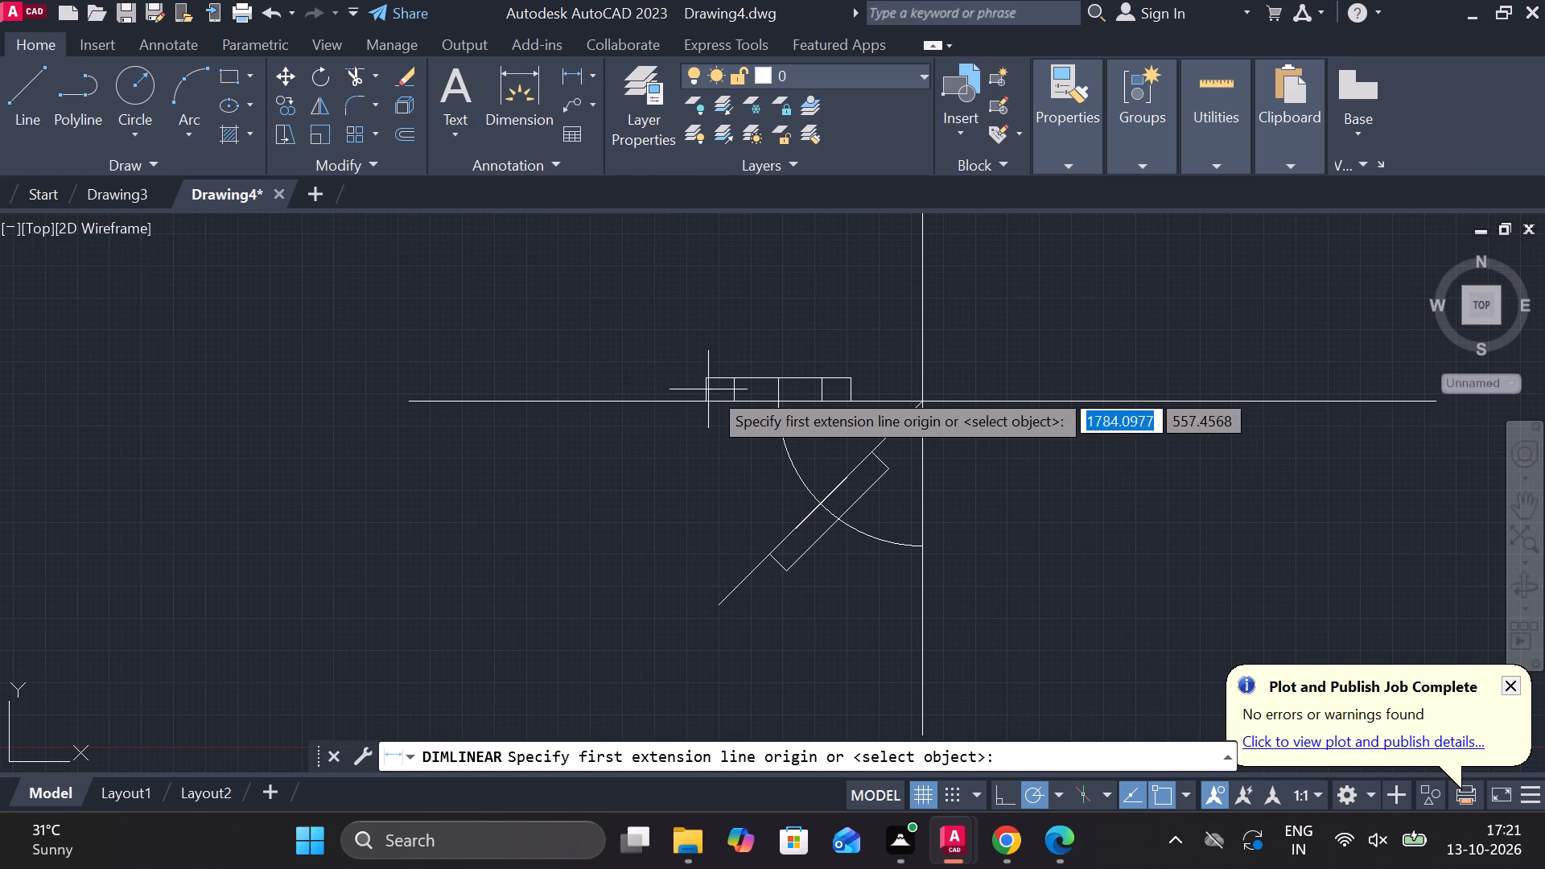
pyautogui.click(710, 389)
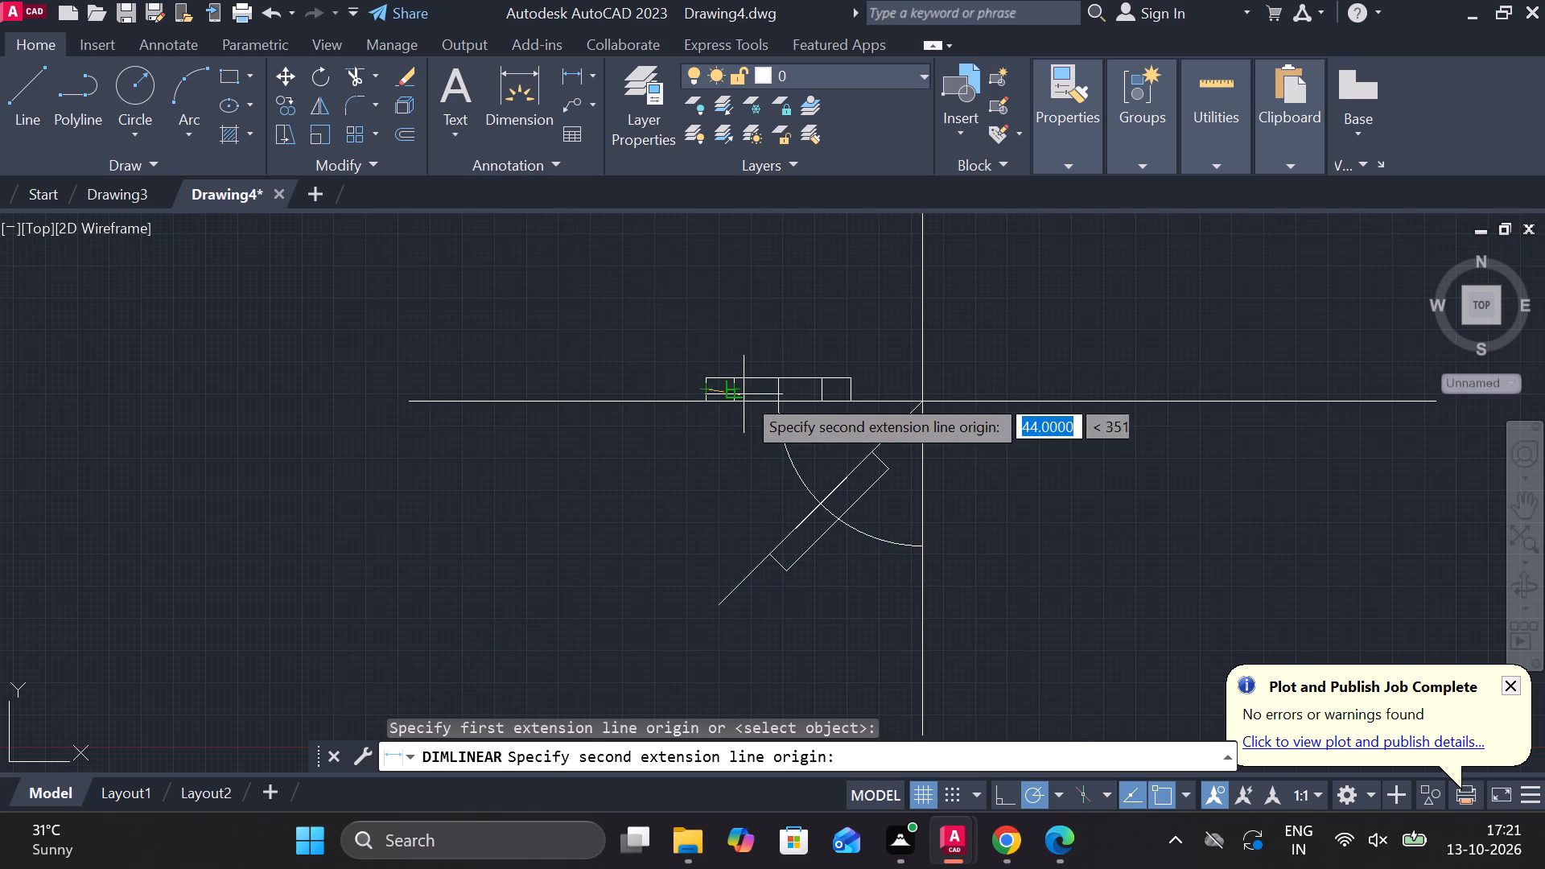
pyautogui.click(737, 394)
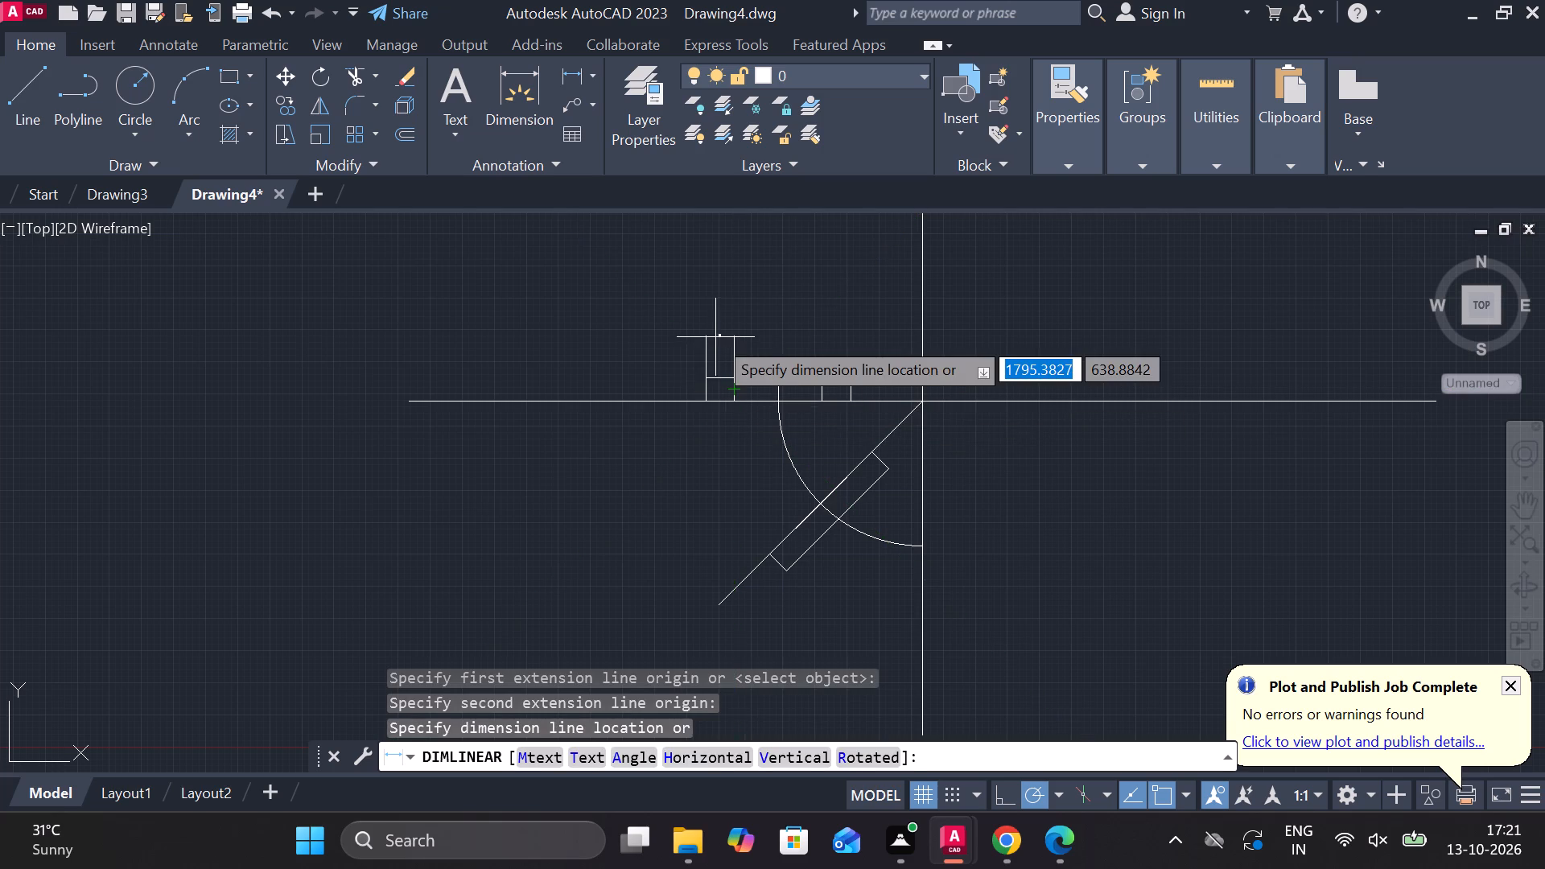
pyautogui.scroll(4, 715, 337)
pyautogui.scroll(-4, 715, 337)
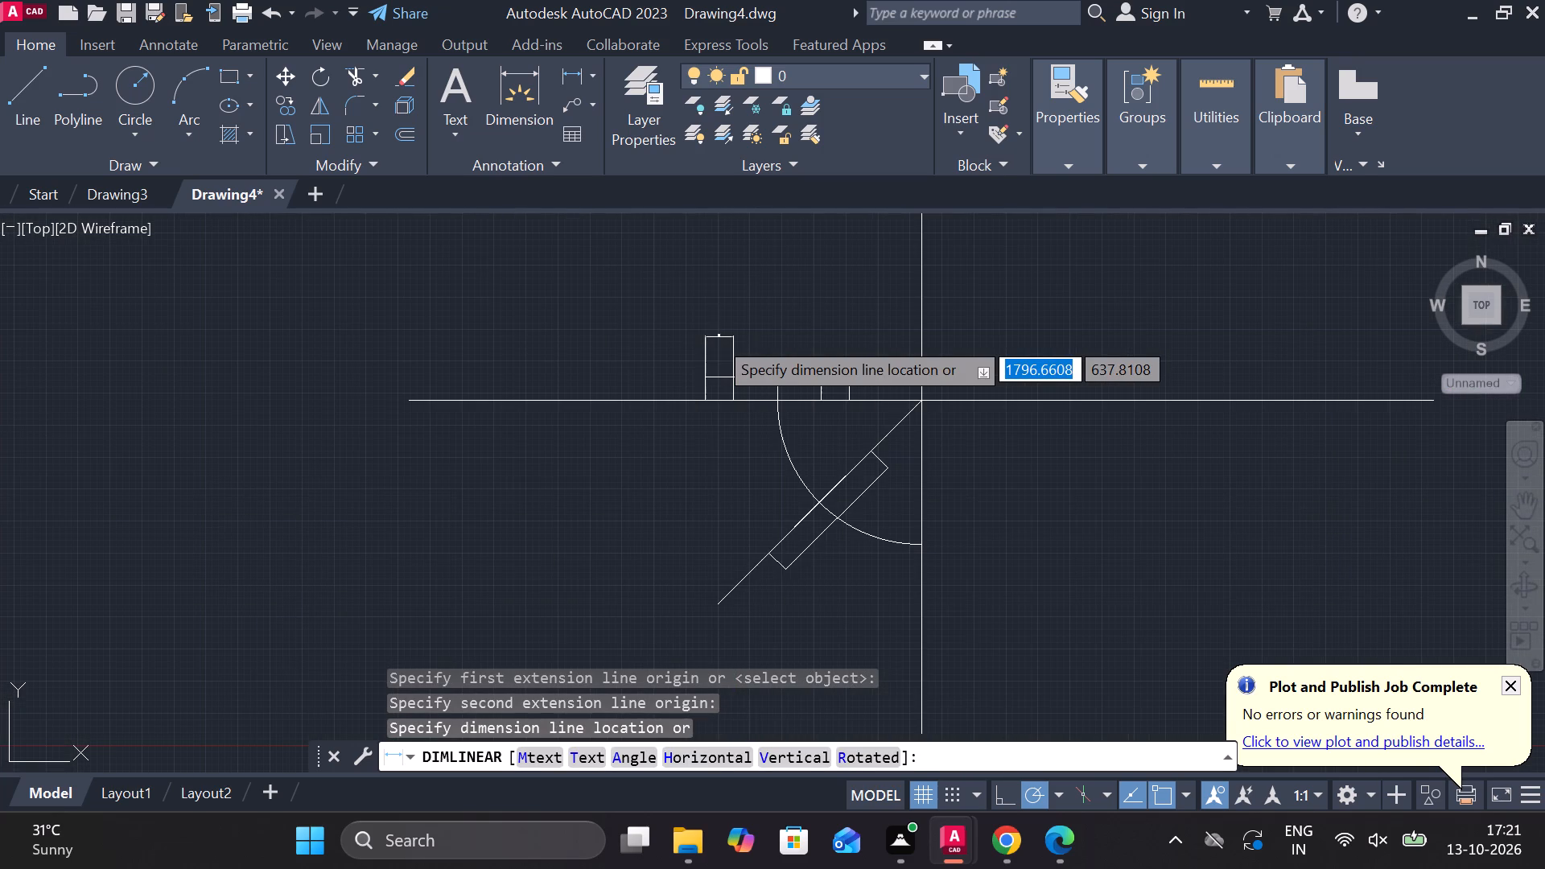
pyautogui.press('Escape')
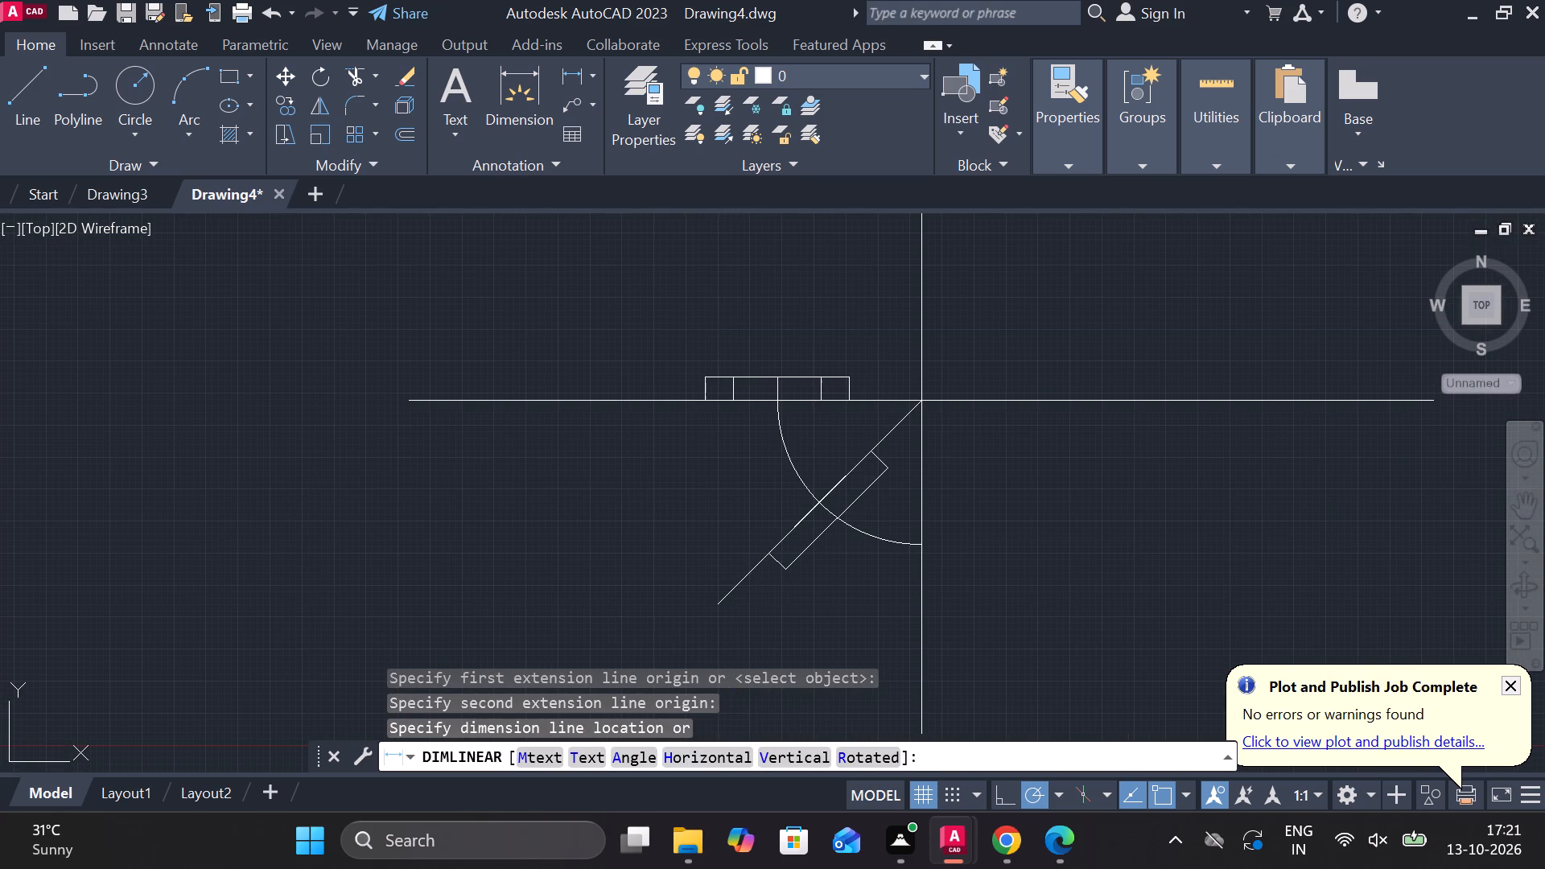
# Copy the tilted rectangle's lower short edge 44 along 45° into the rectangle, using the edge's midpoint as base.
pyautogui.click(777, 562)
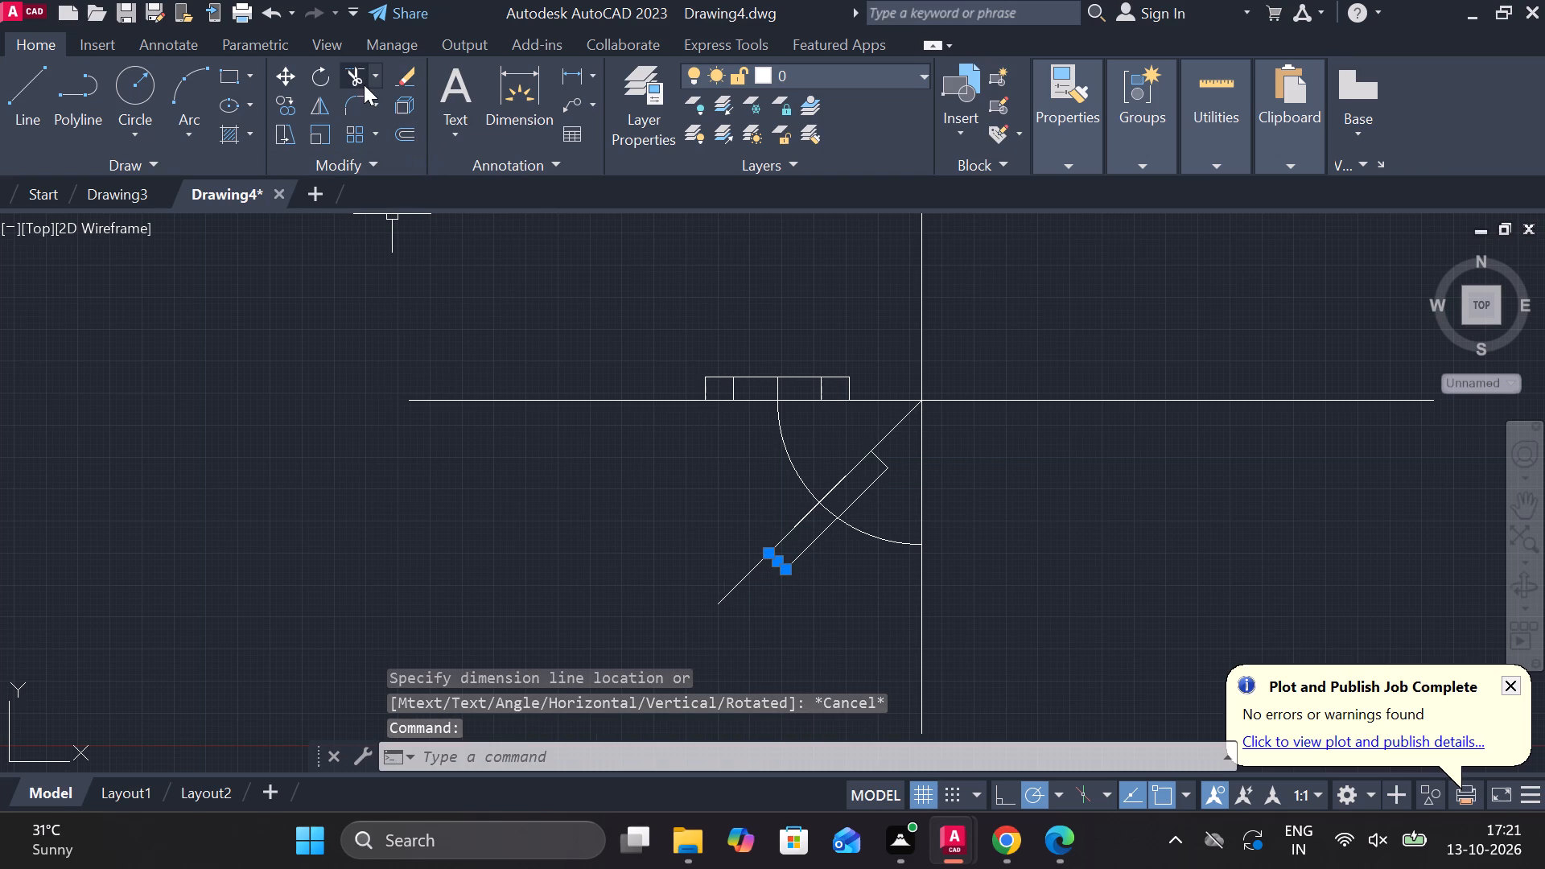
pyautogui.click(290, 100)
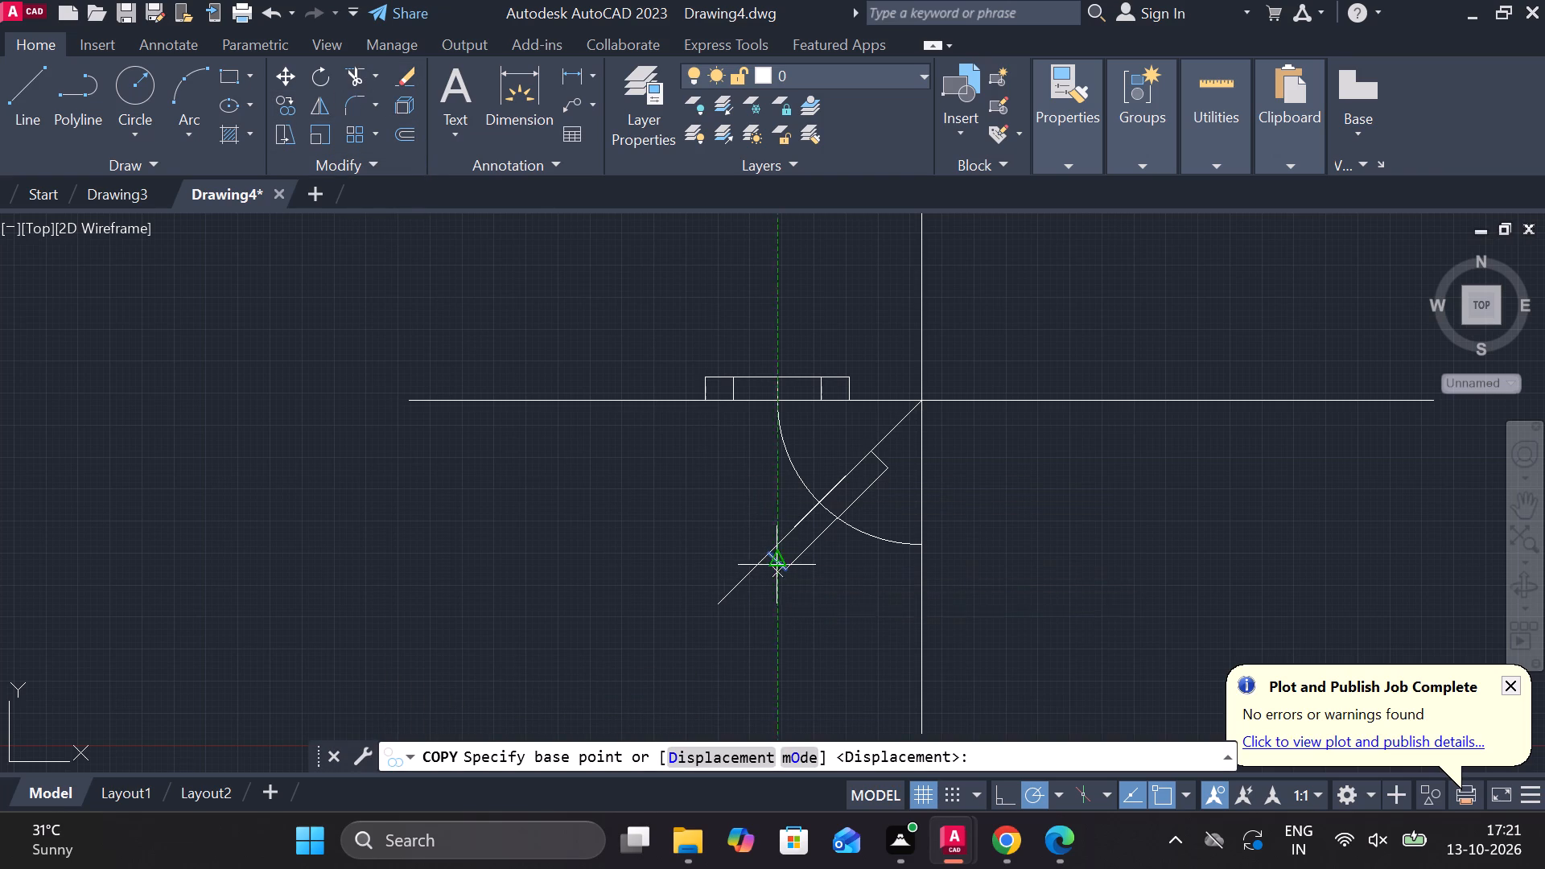
pyautogui.click(778, 563)
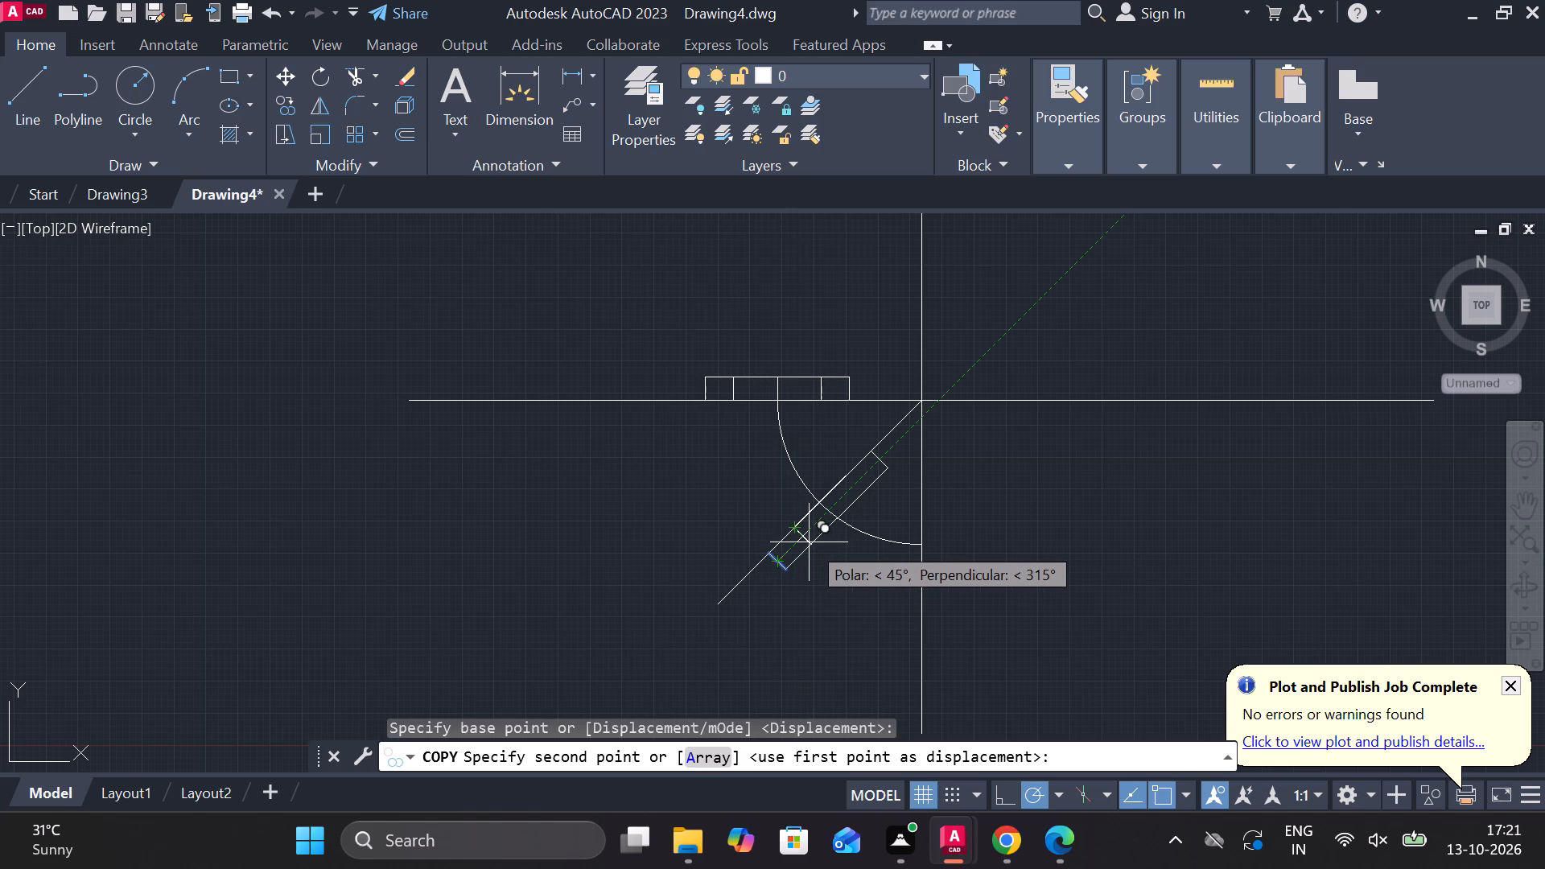
pyautogui.write('44')
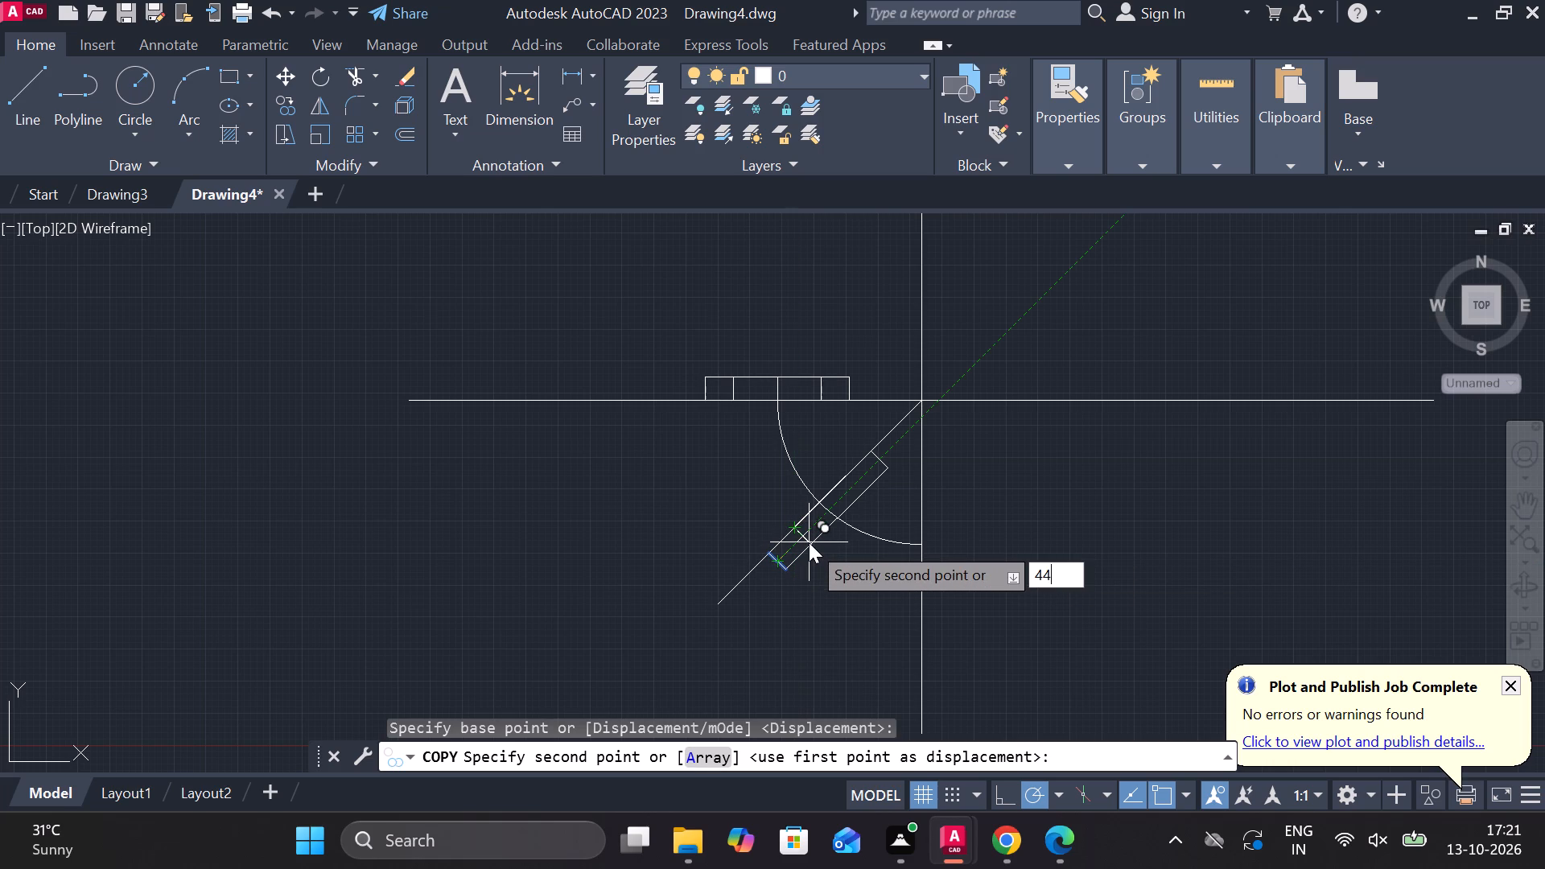
pyautogui.press('Return')
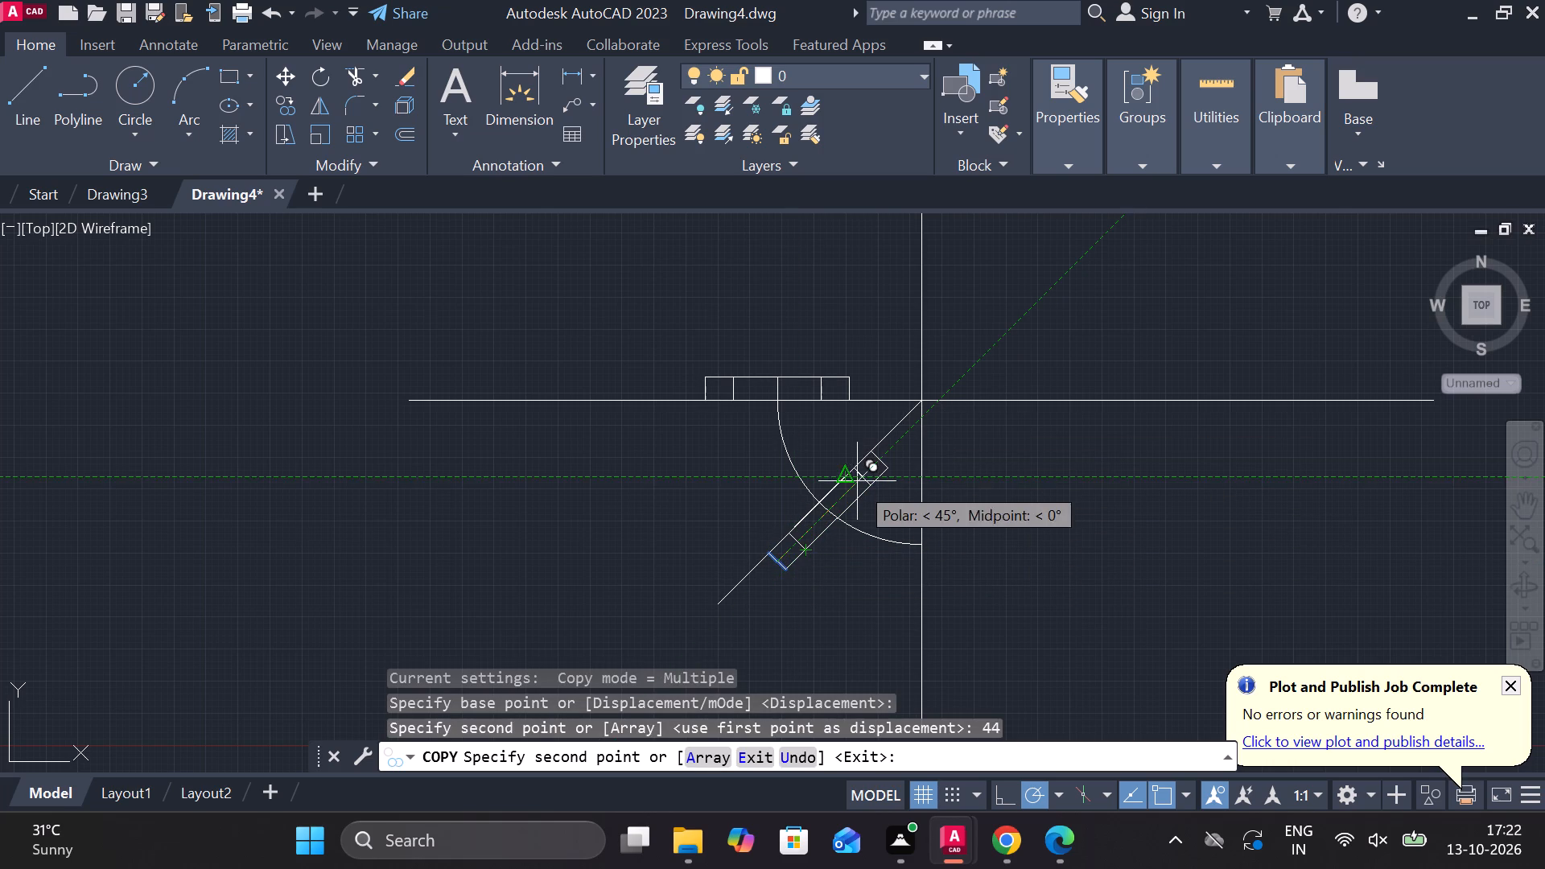
pyautogui.press('Escape')
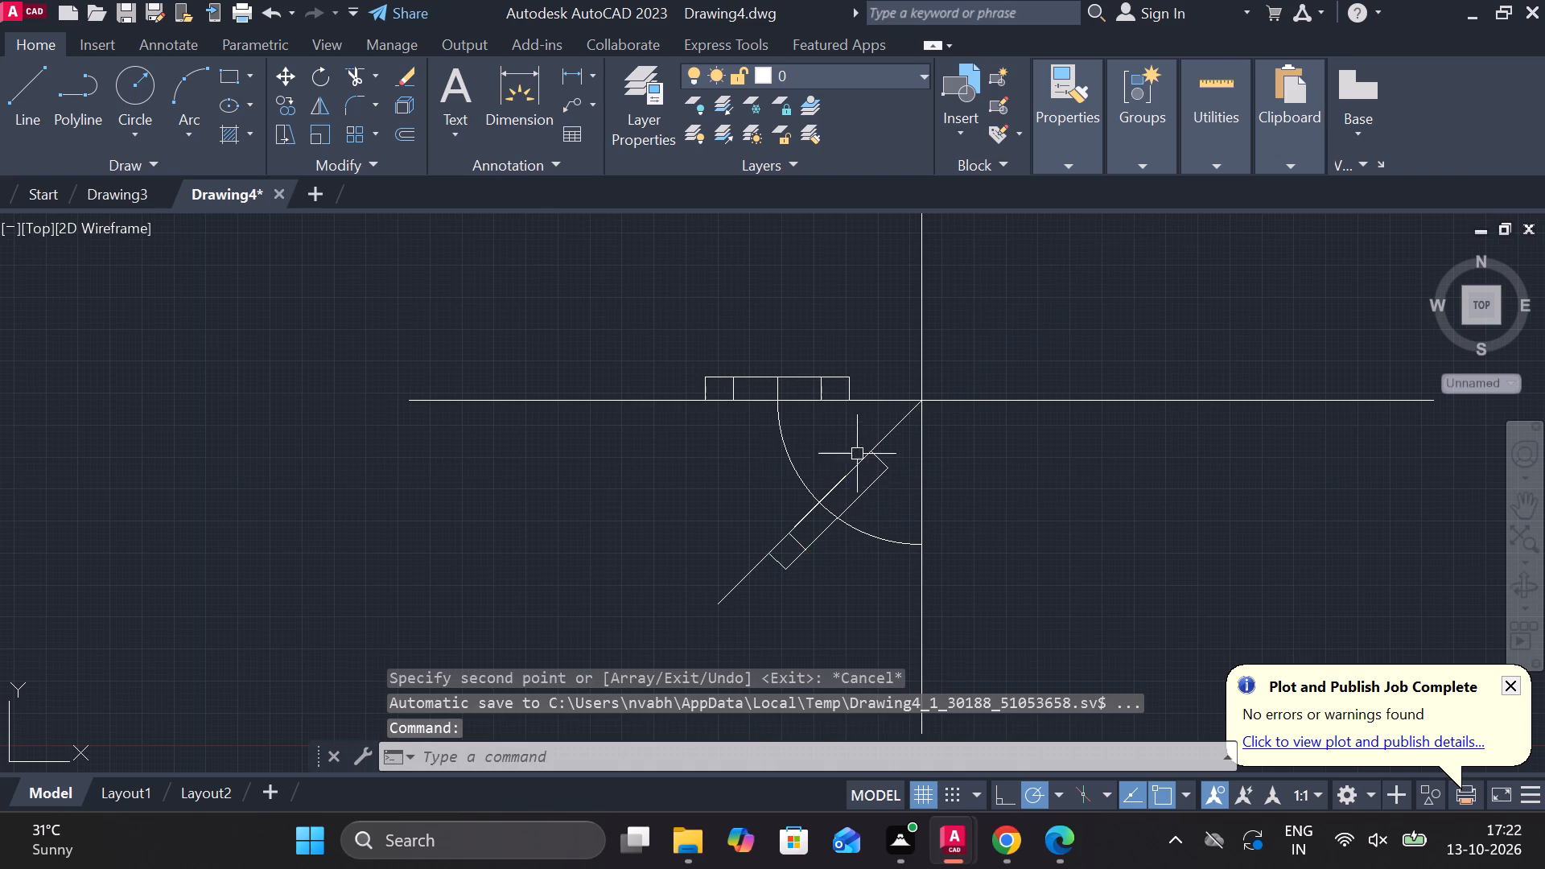
# Copy the tilted rectangle's upper short edge 44 along 225° into the rectangle, using the edge's midpoint as base.
pyautogui.scroll(4, 887, 463)
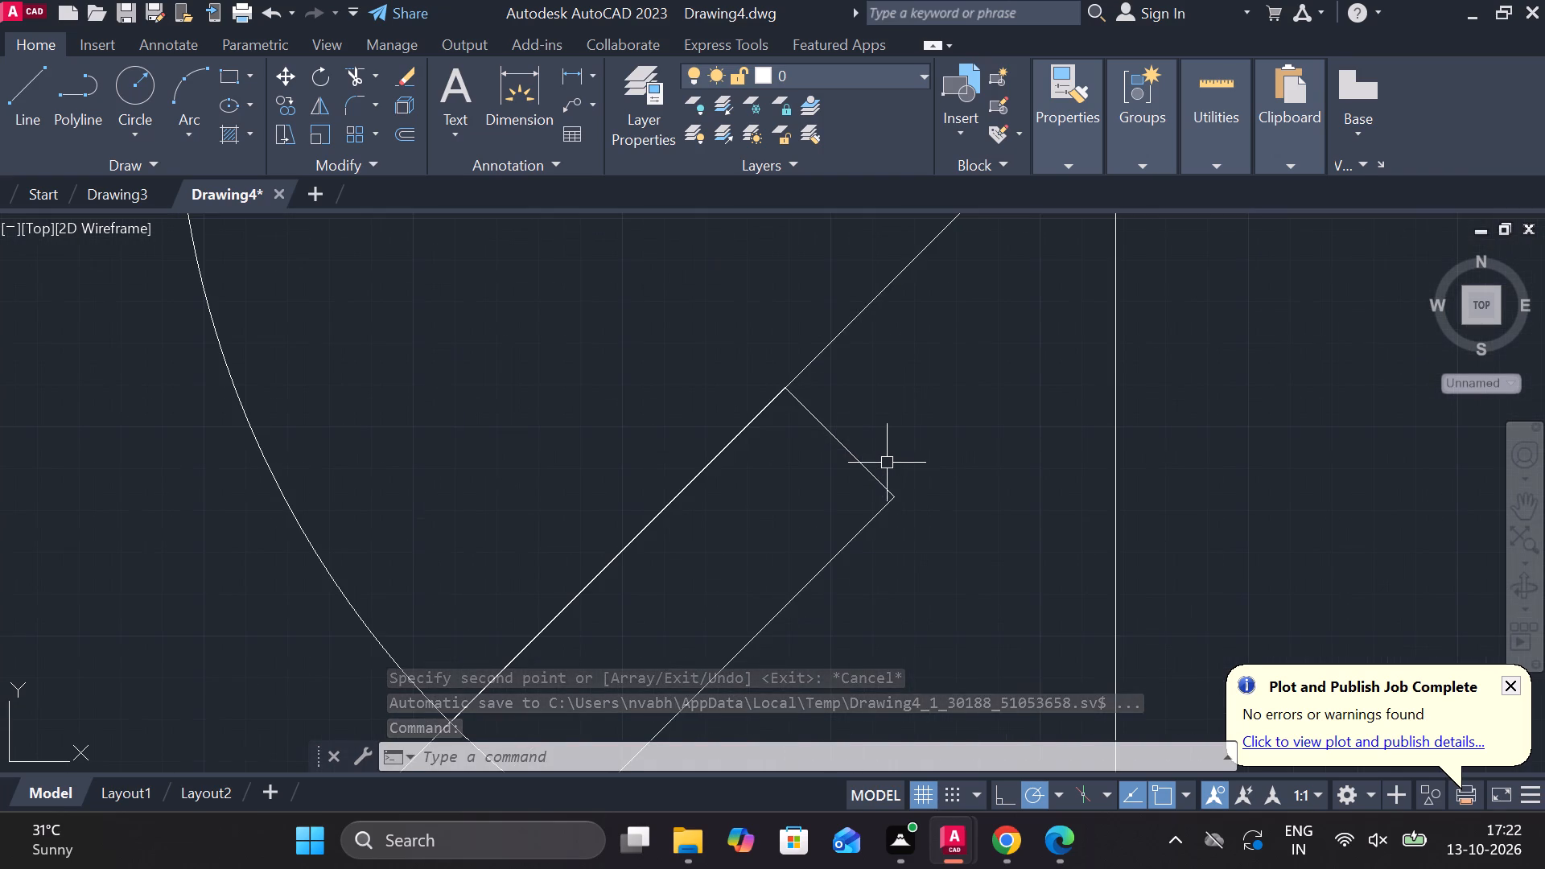
pyautogui.click(857, 463)
pyautogui.scroll(-2, 901, 429)
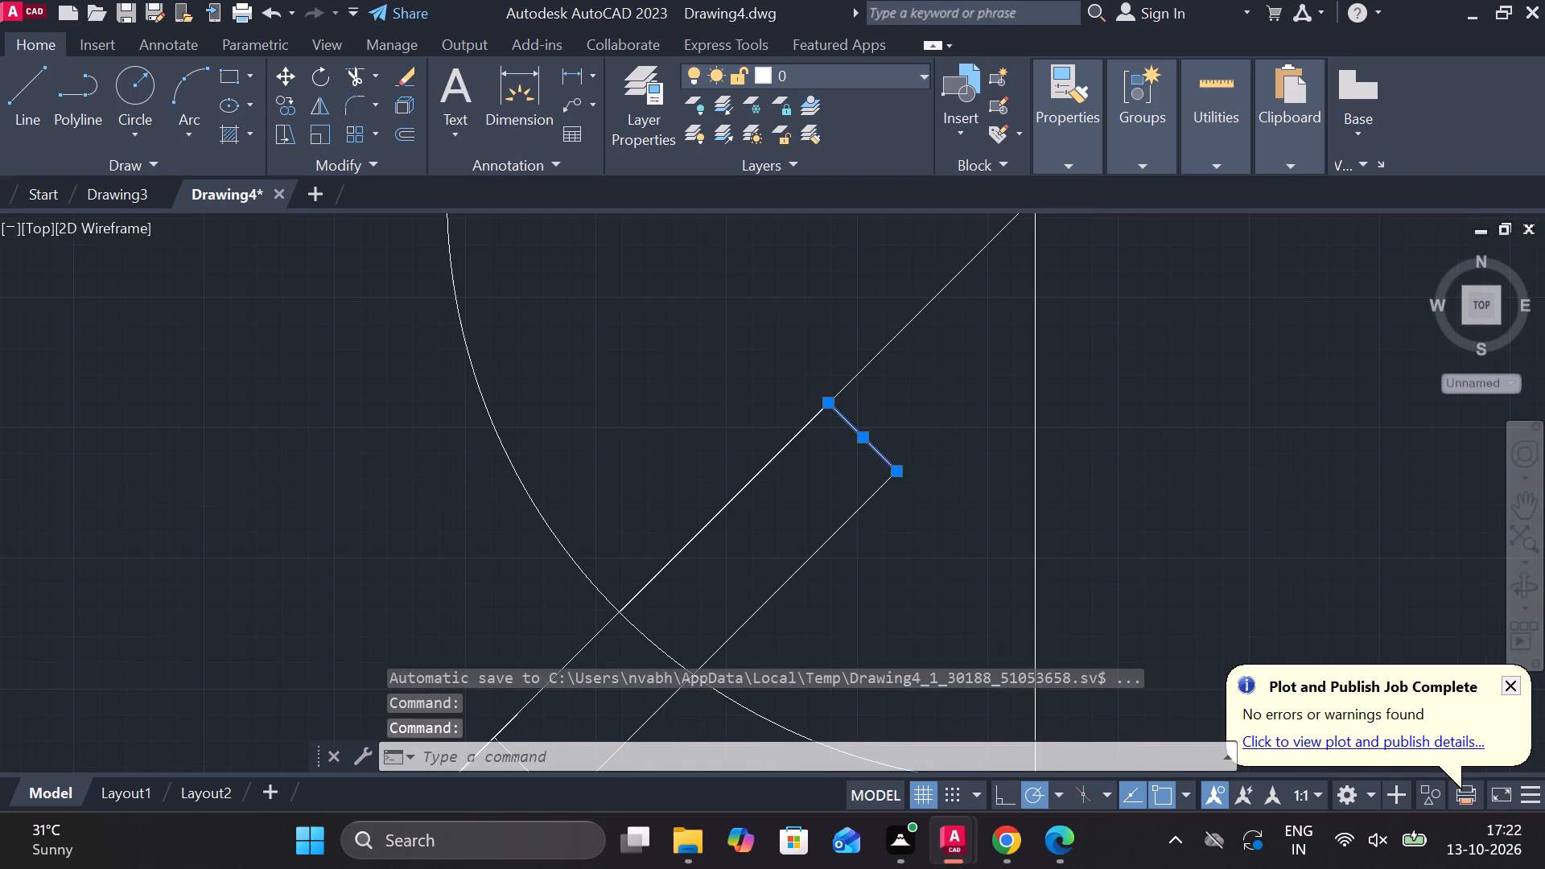
pyautogui.click(279, 113)
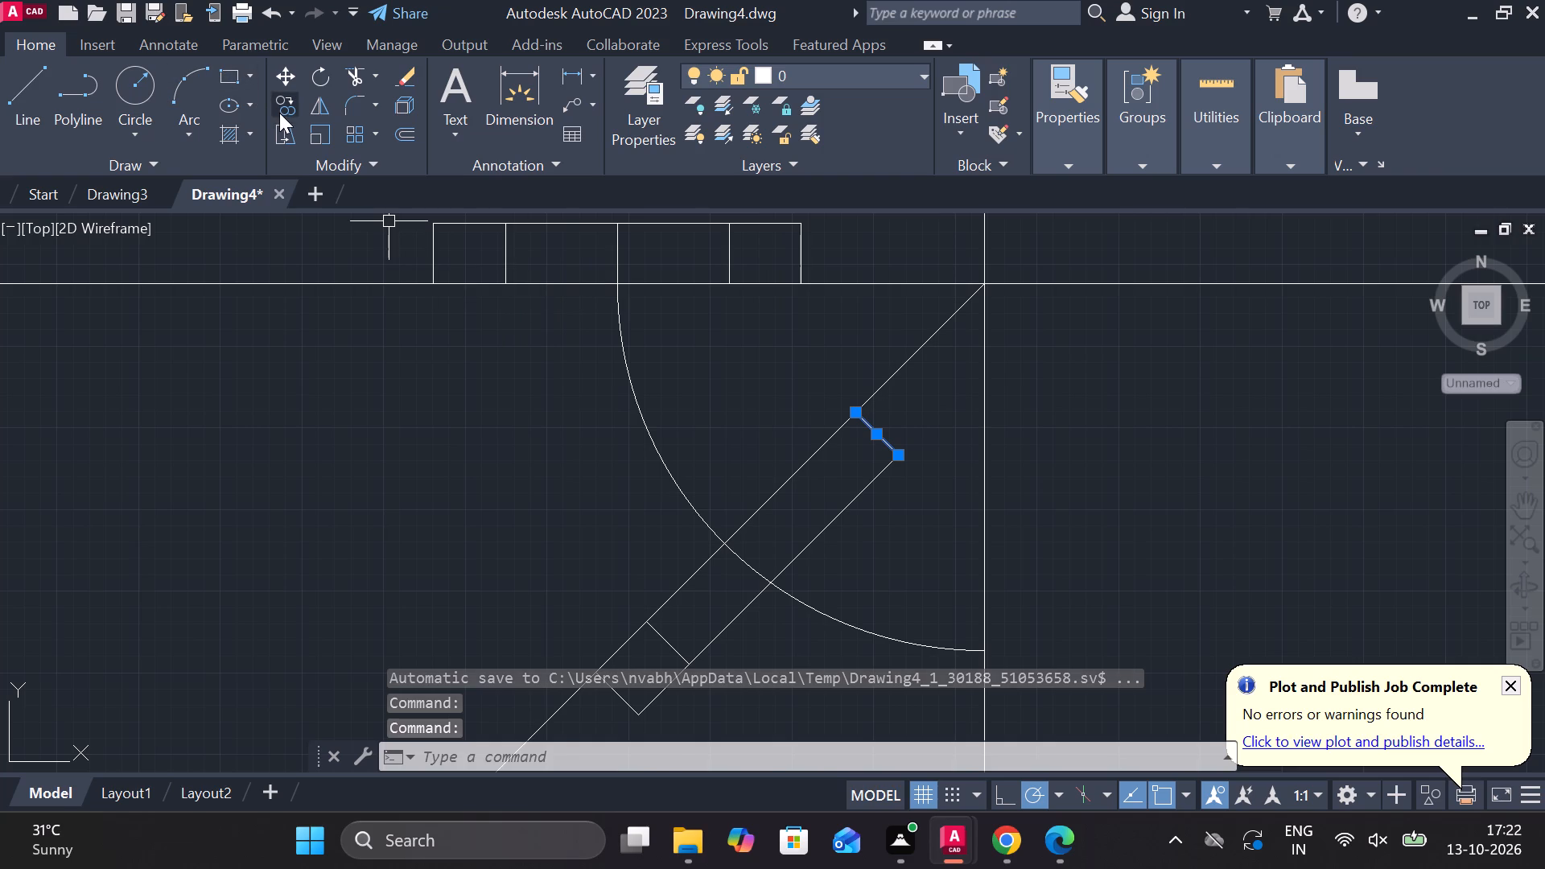
pyautogui.click(872, 430)
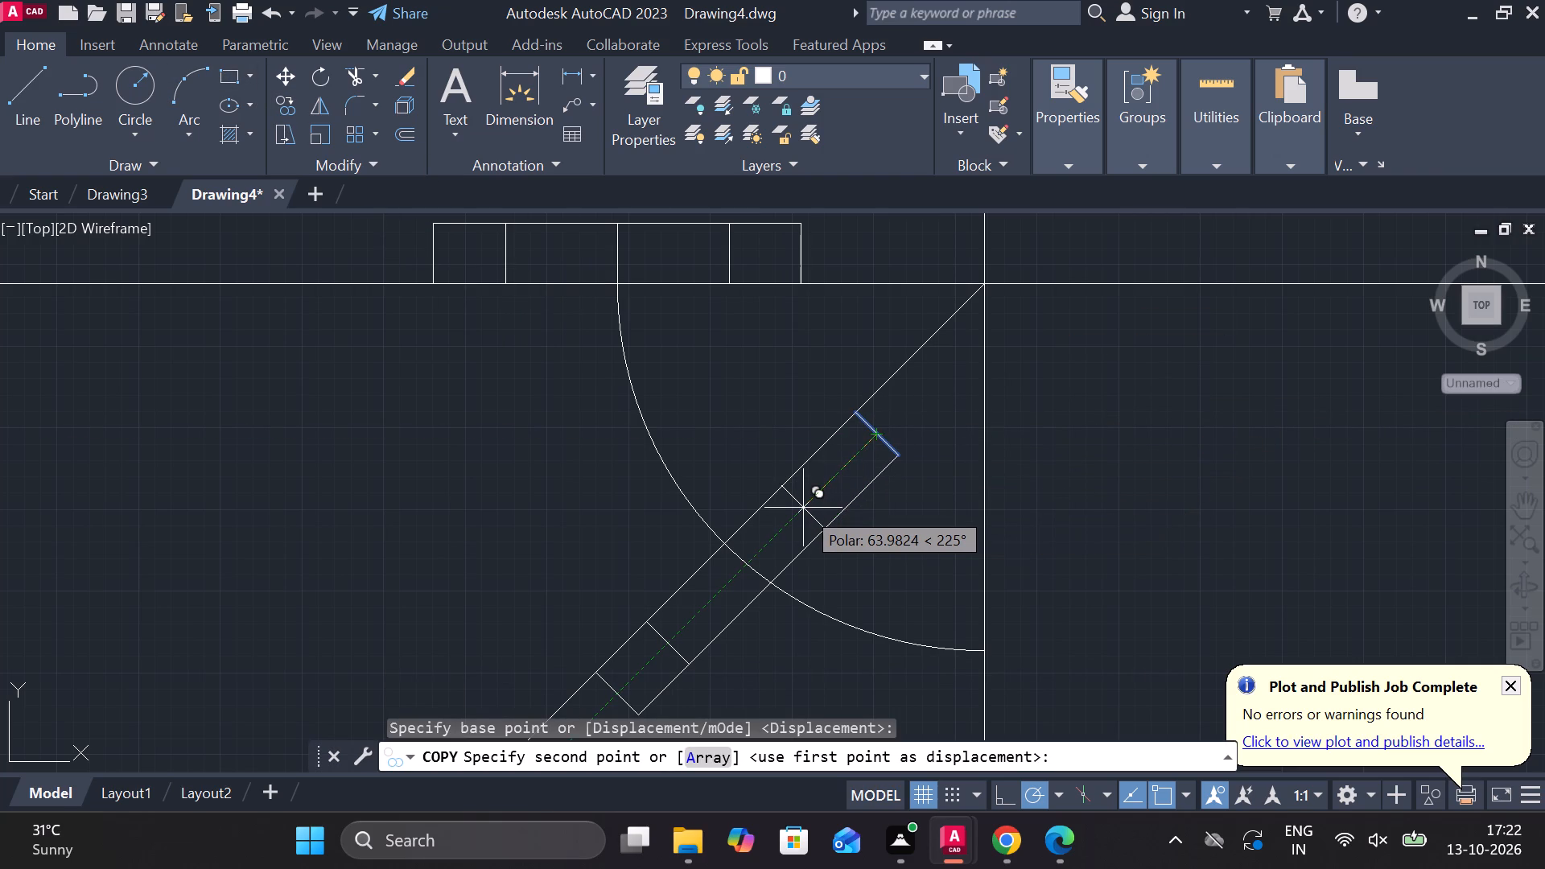
pyautogui.write('44')
pyautogui.press('Return')
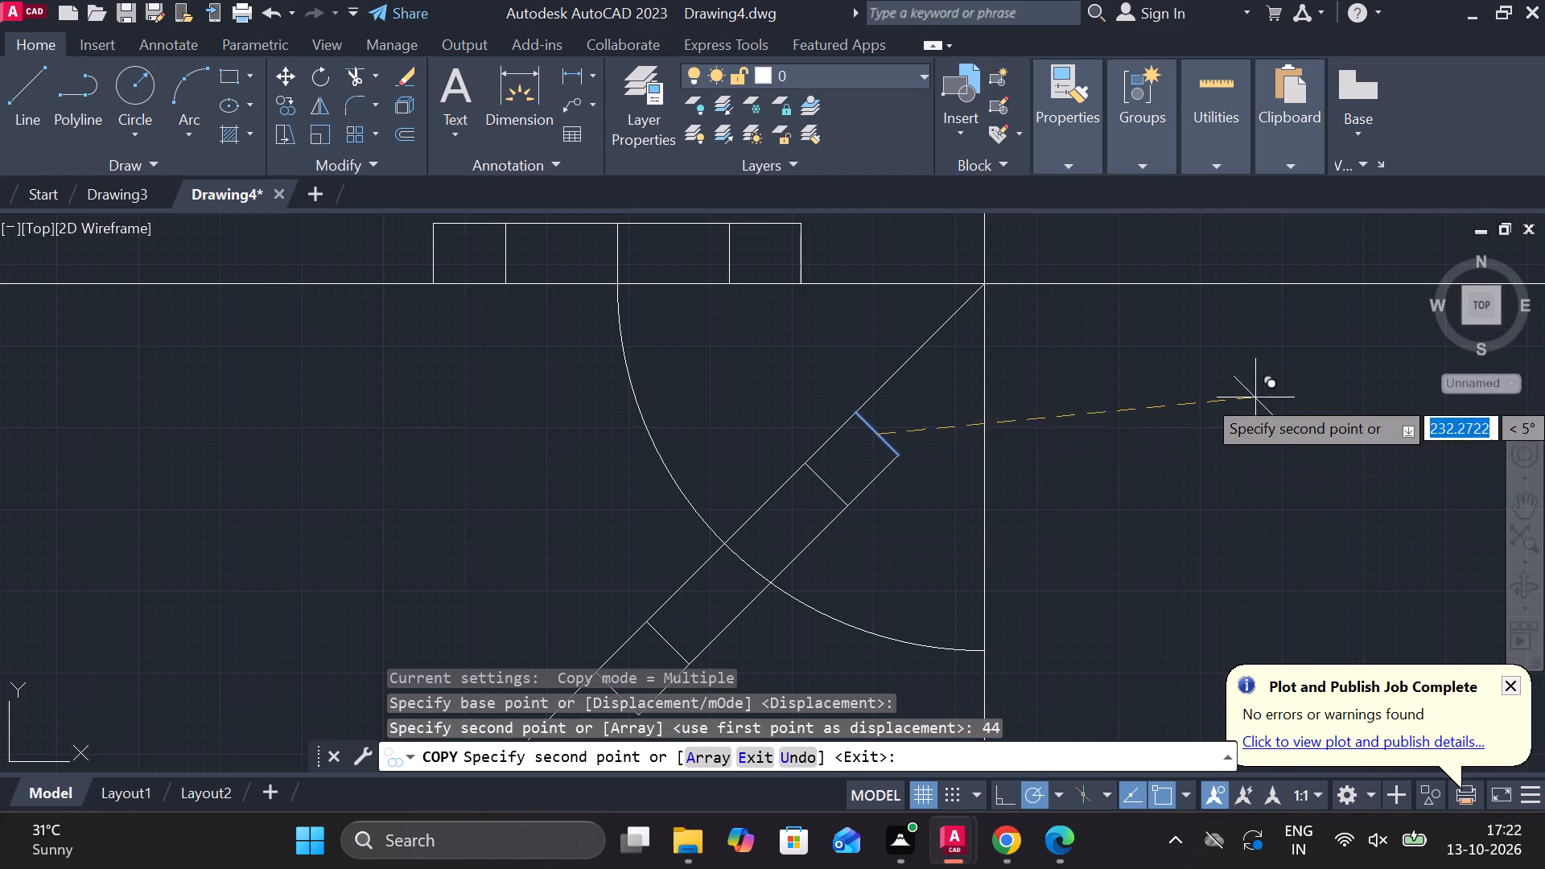
pyautogui.press('Escape')
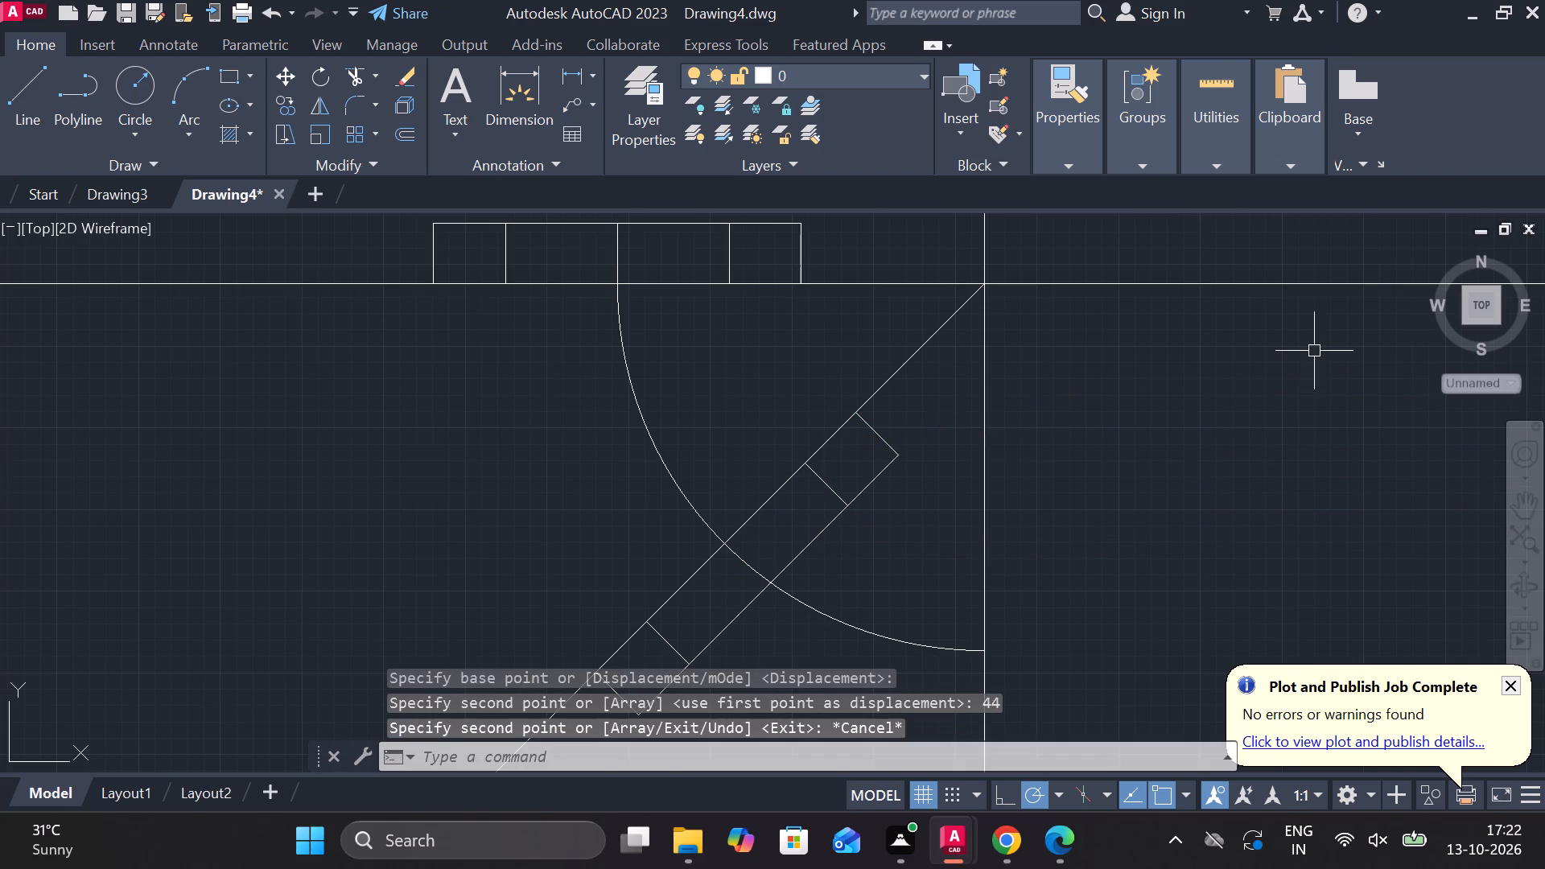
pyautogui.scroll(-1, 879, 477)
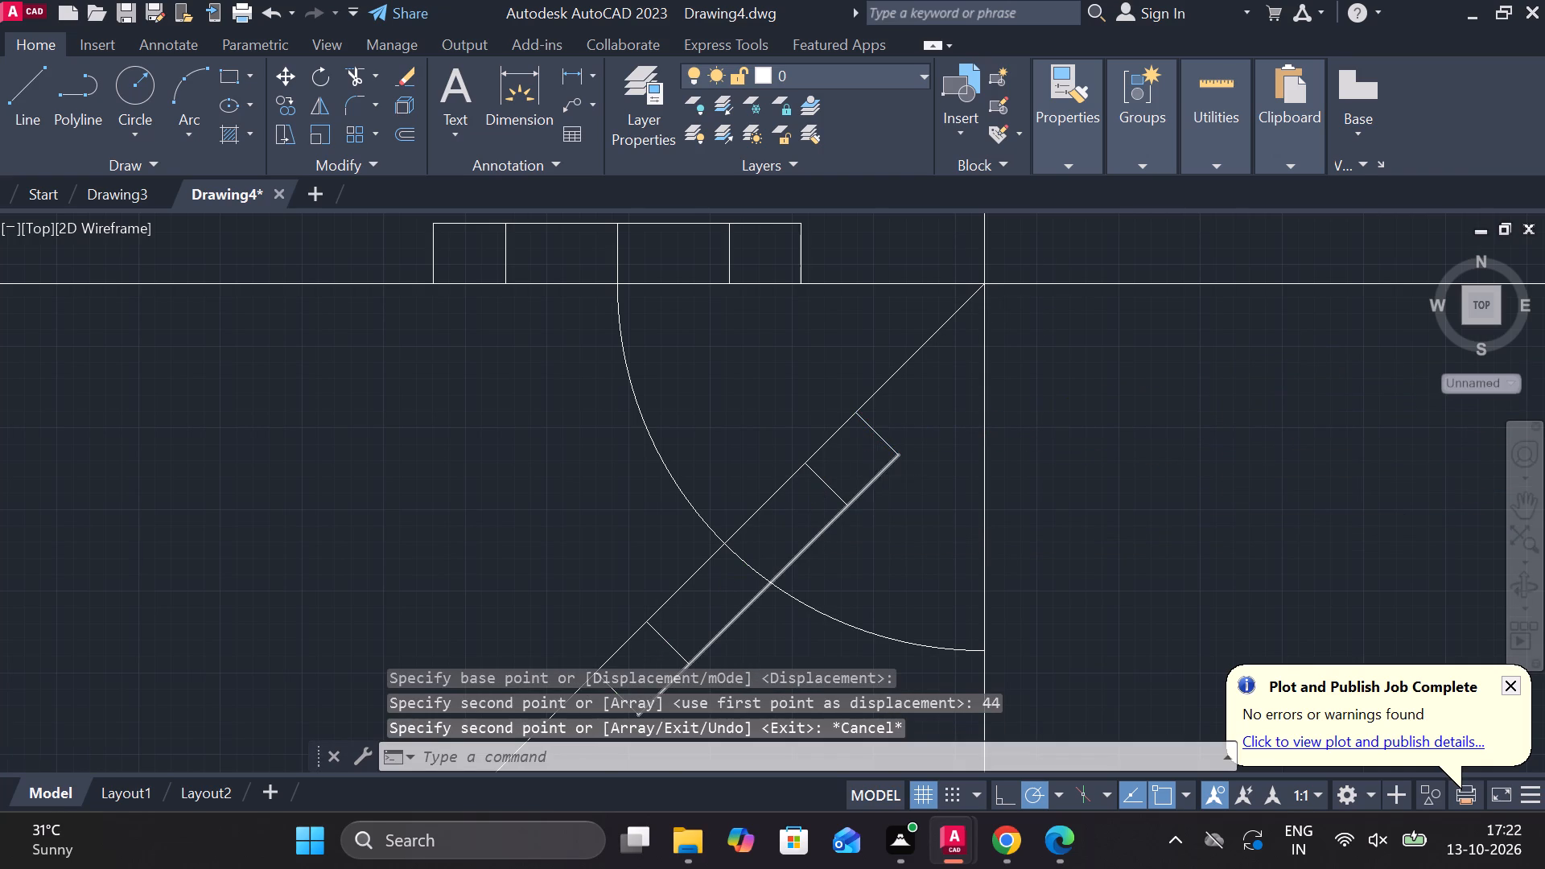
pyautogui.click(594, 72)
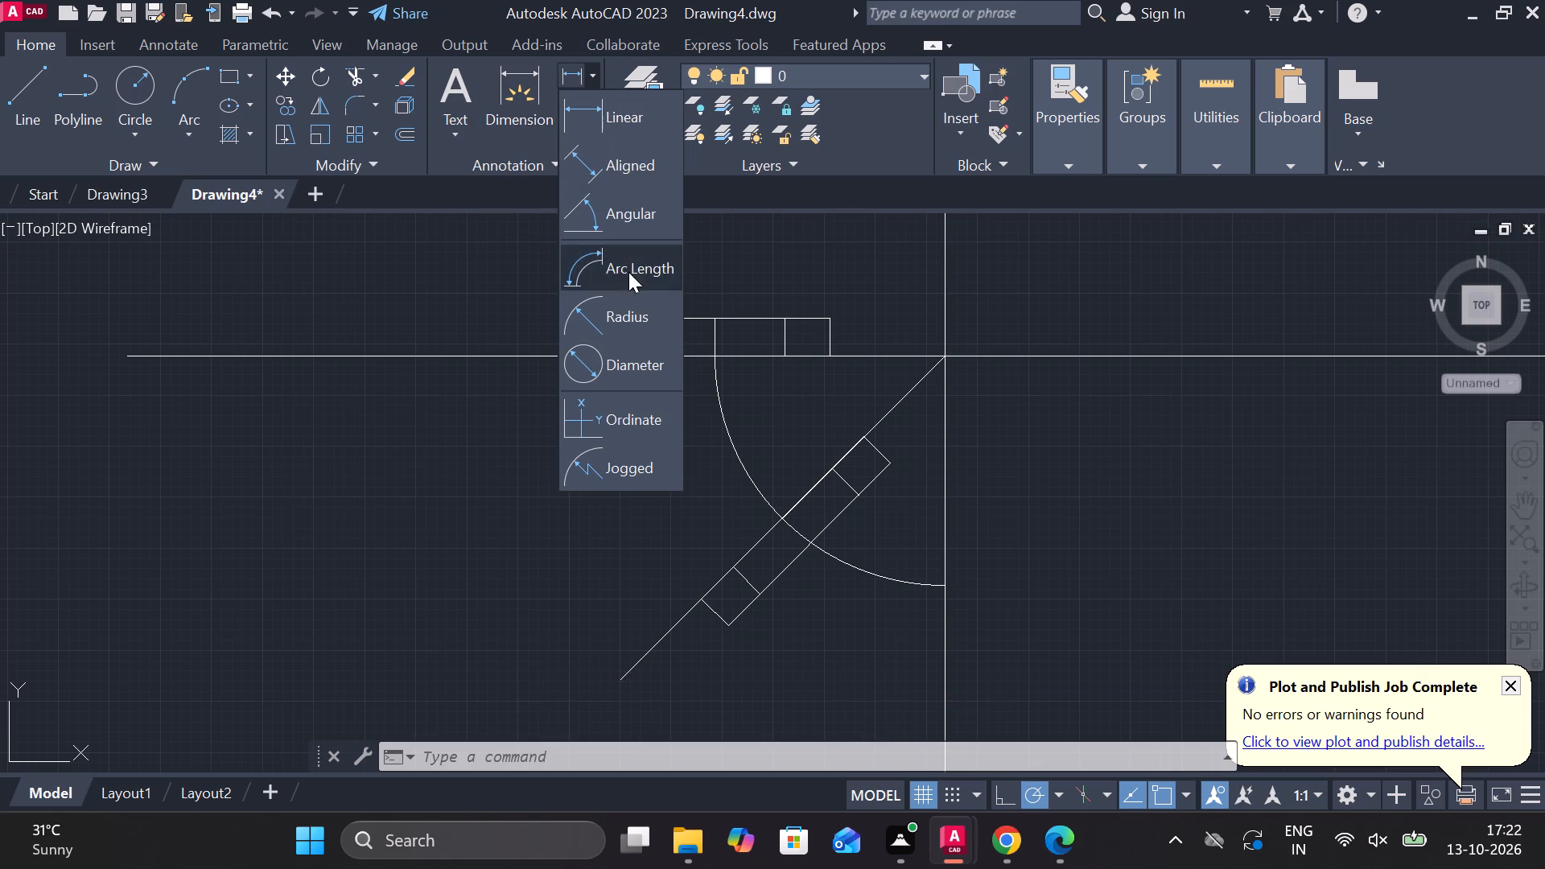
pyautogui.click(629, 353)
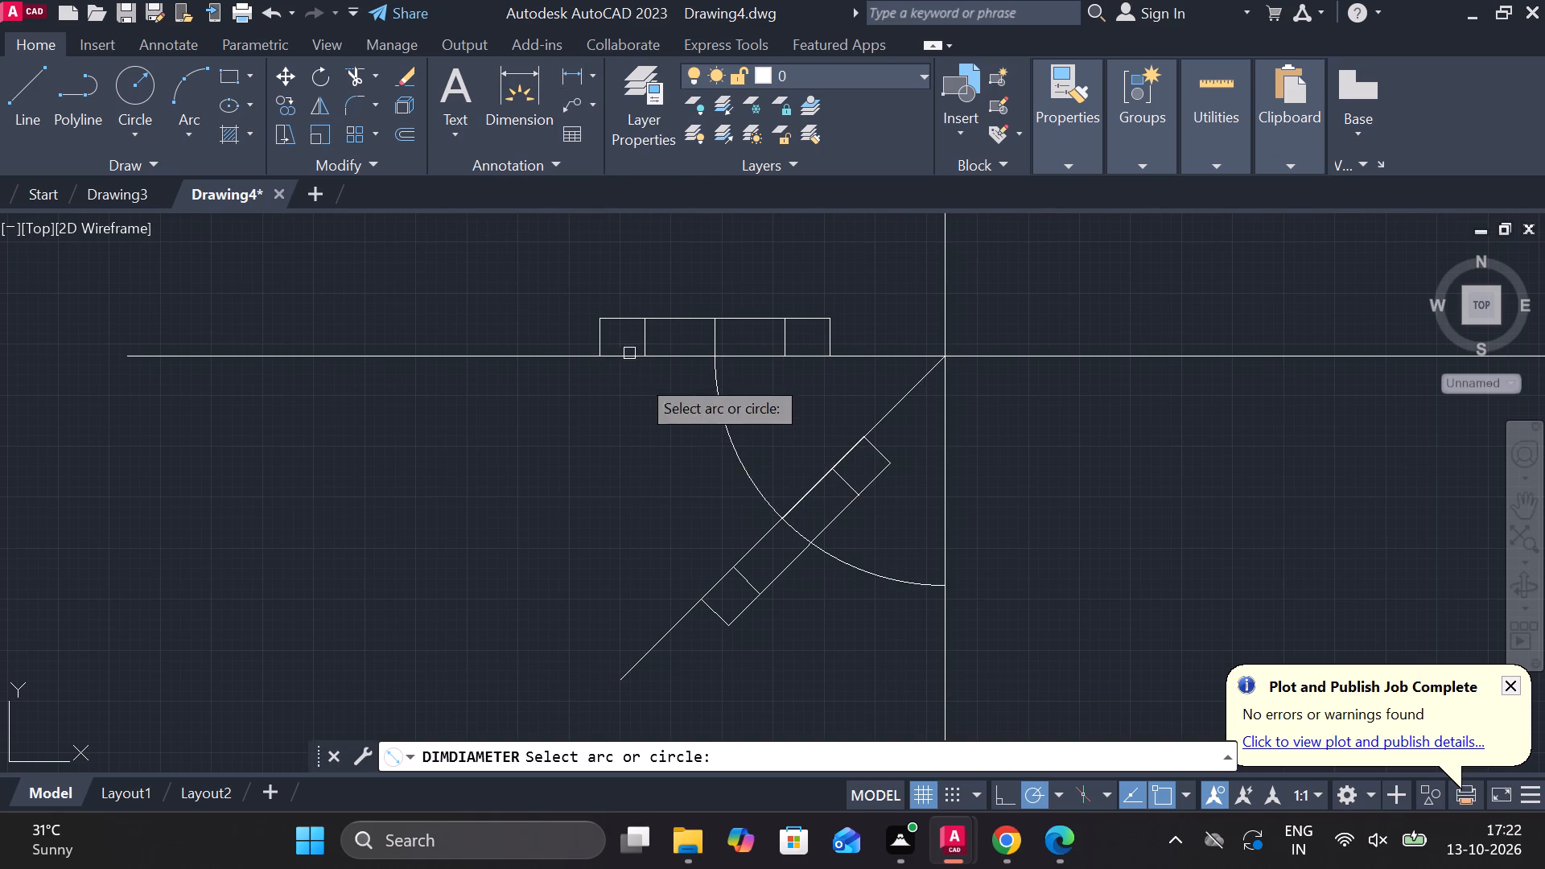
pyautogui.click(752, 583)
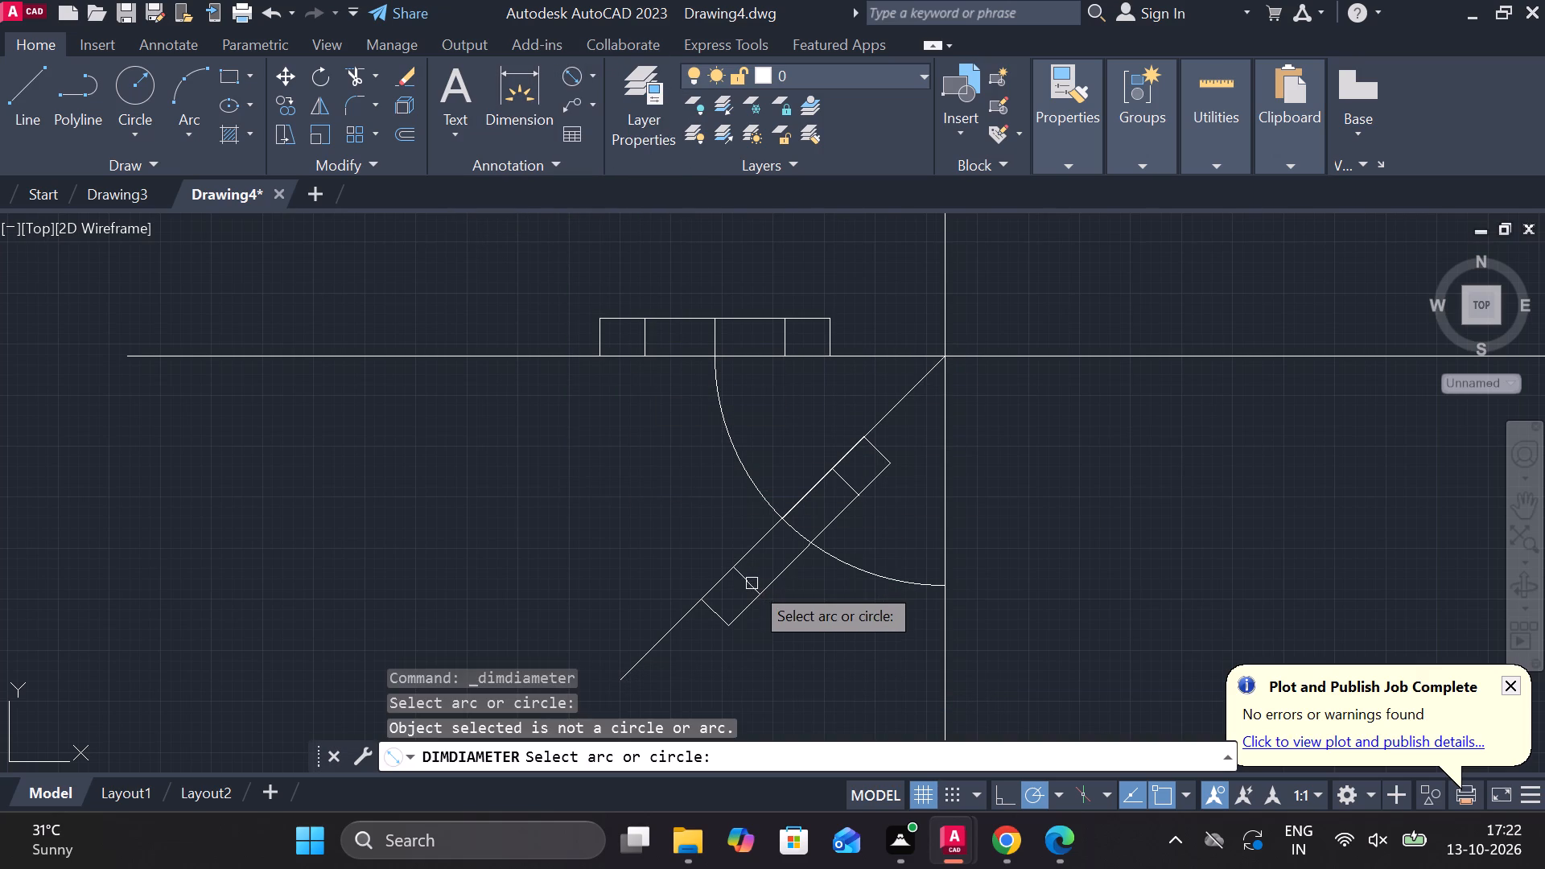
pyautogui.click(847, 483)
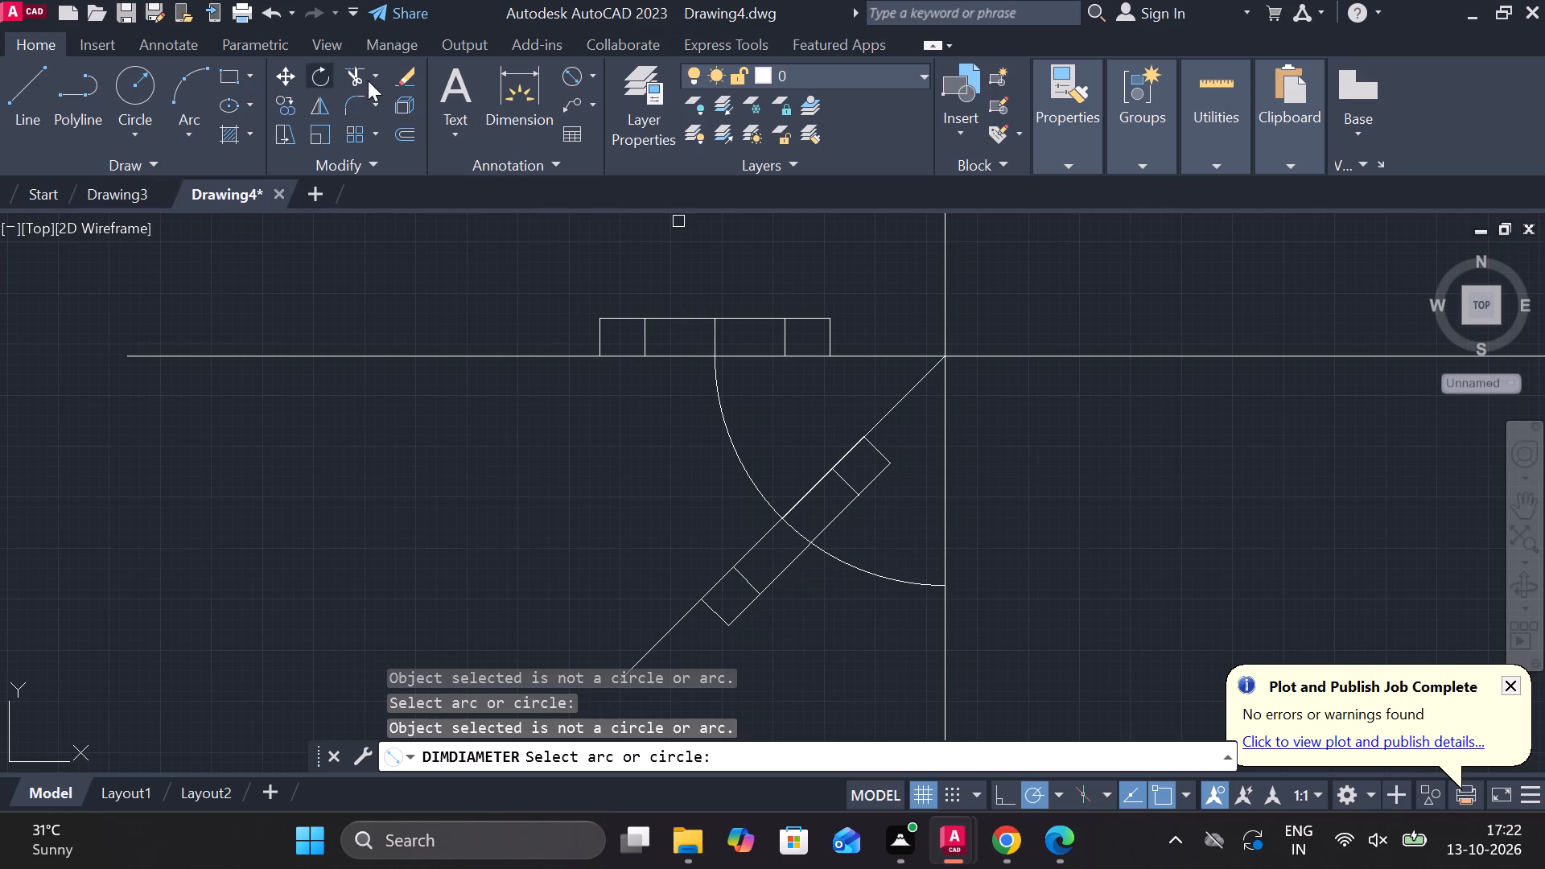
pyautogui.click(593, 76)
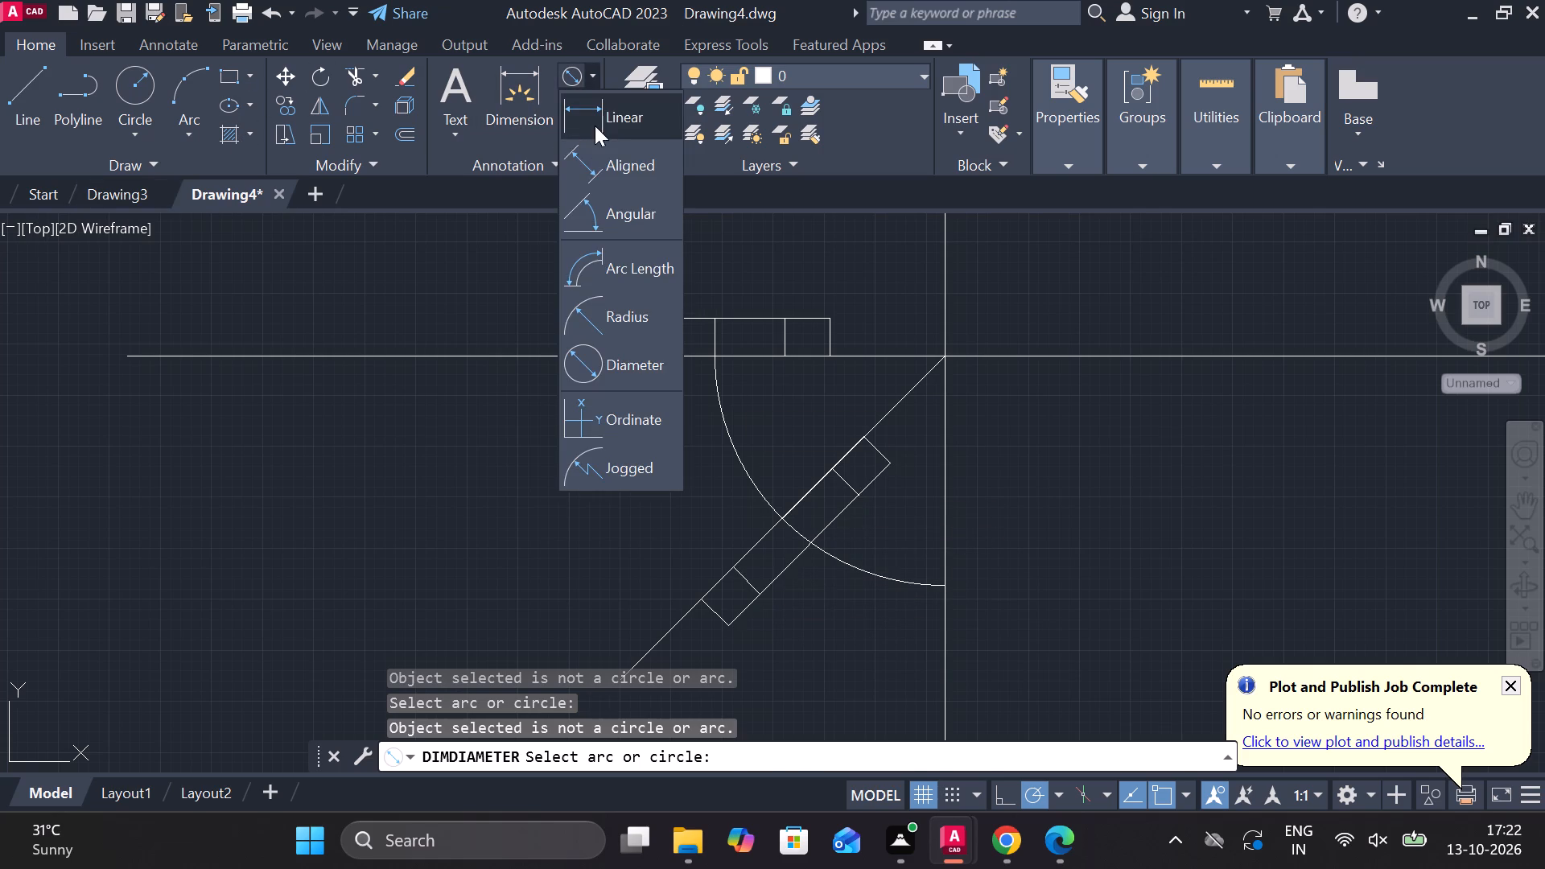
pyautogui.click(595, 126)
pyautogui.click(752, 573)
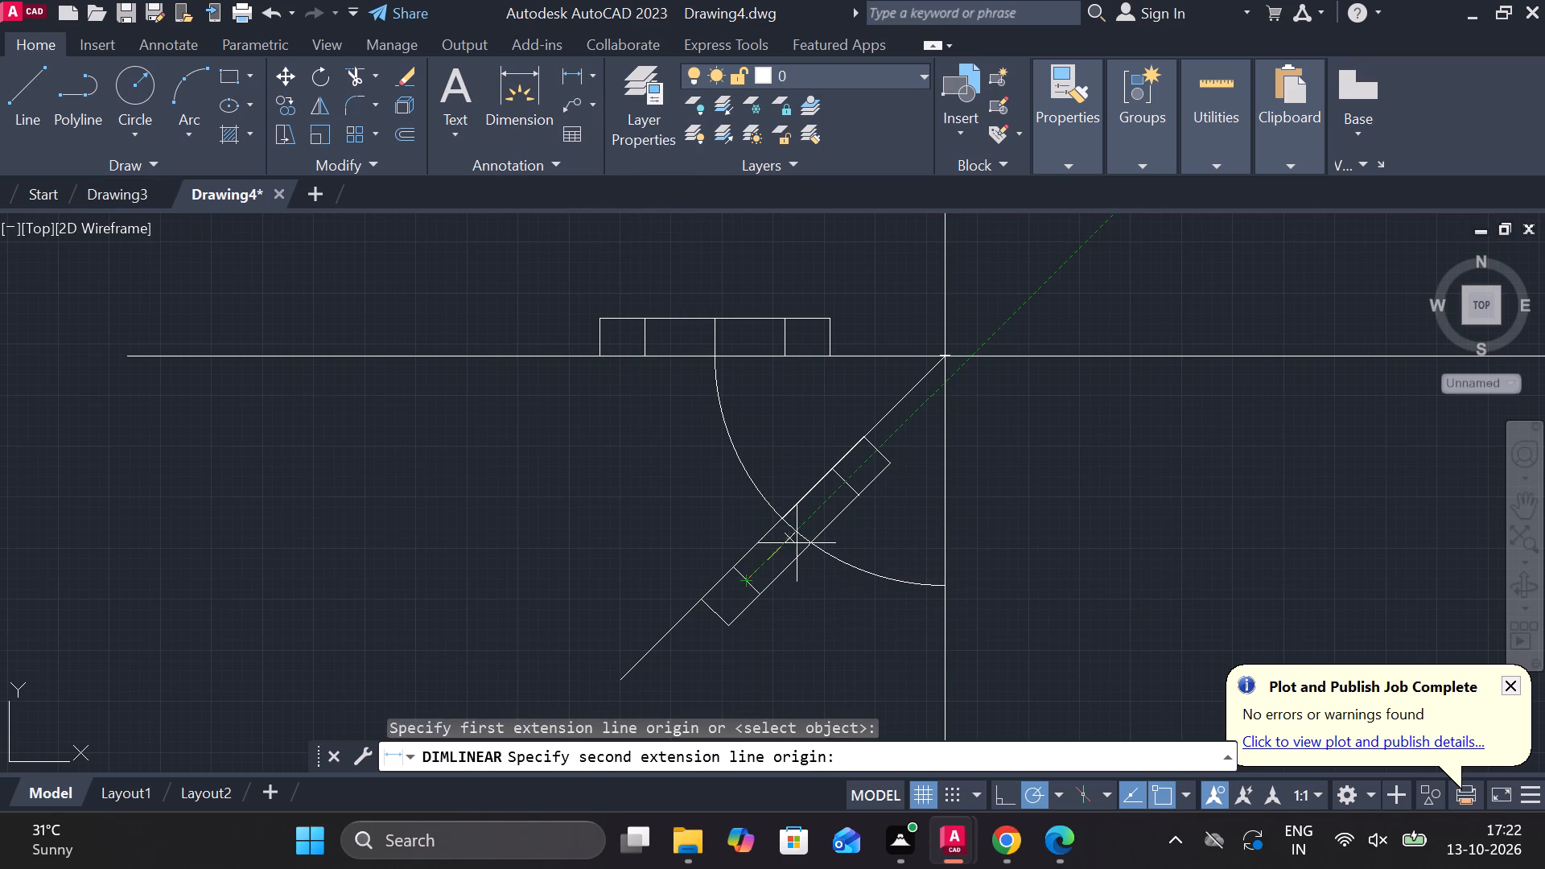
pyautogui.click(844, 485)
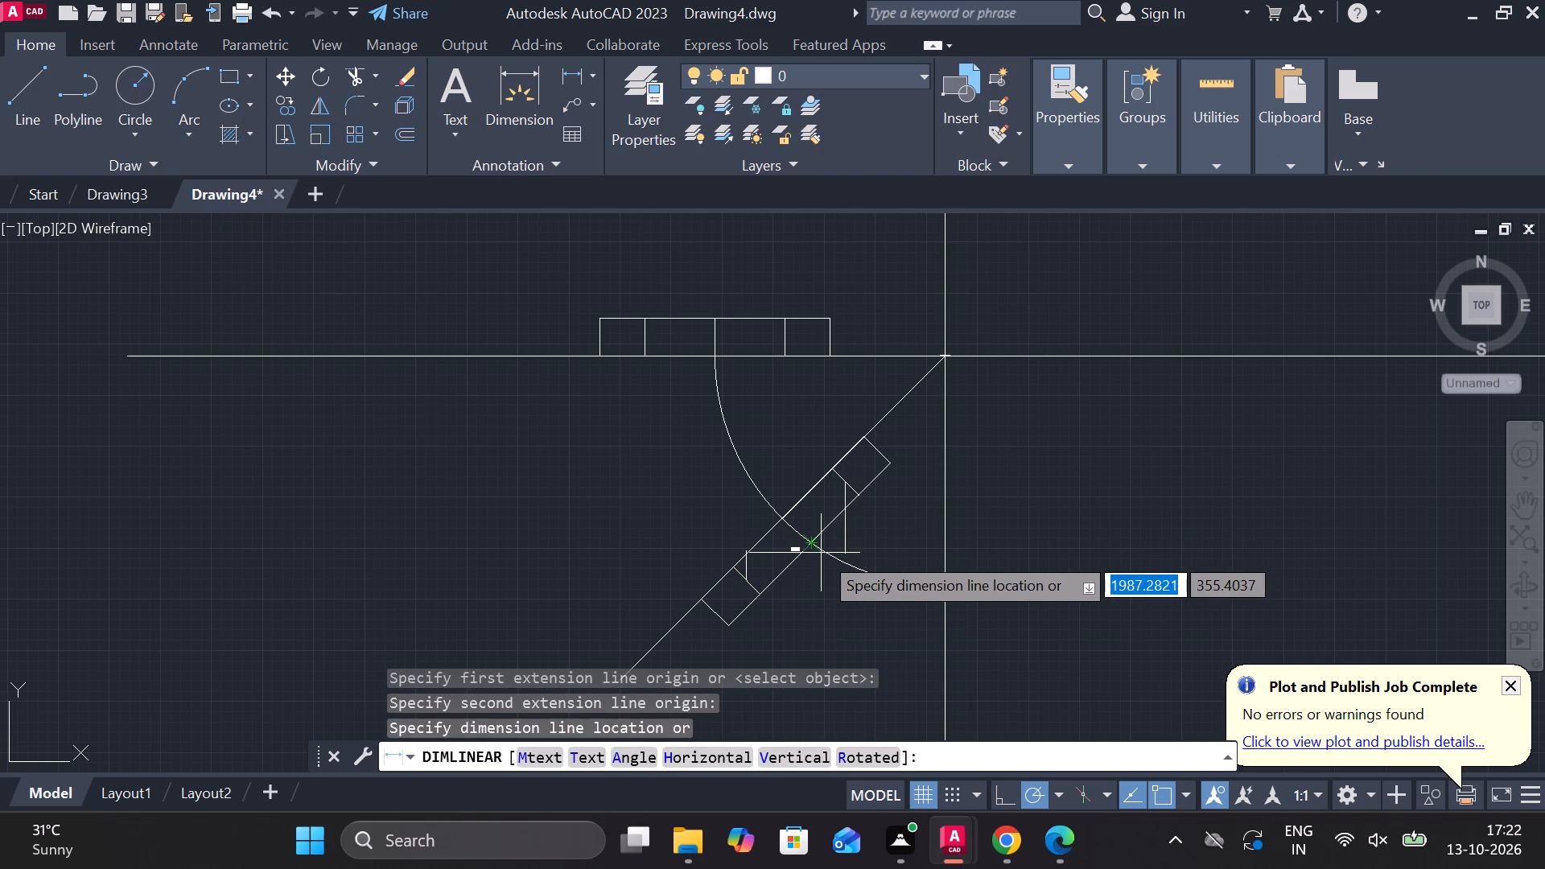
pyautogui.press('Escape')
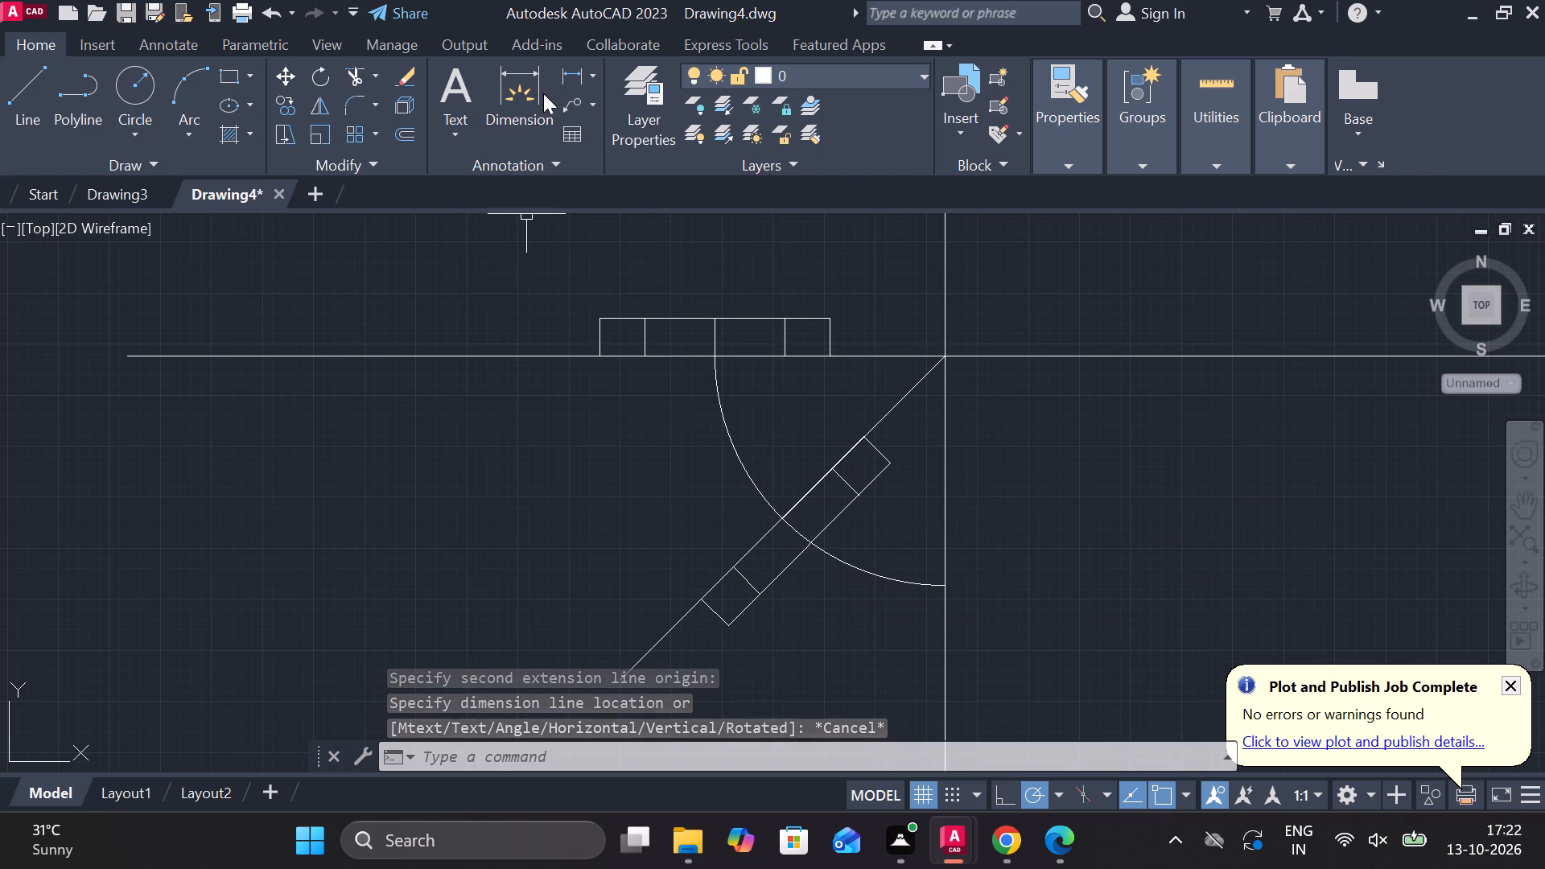
# Measure the distance between the tilted rectangle's two inner lines using an aligned dimension from midpoint to midpoint.
pyautogui.click(595, 75)
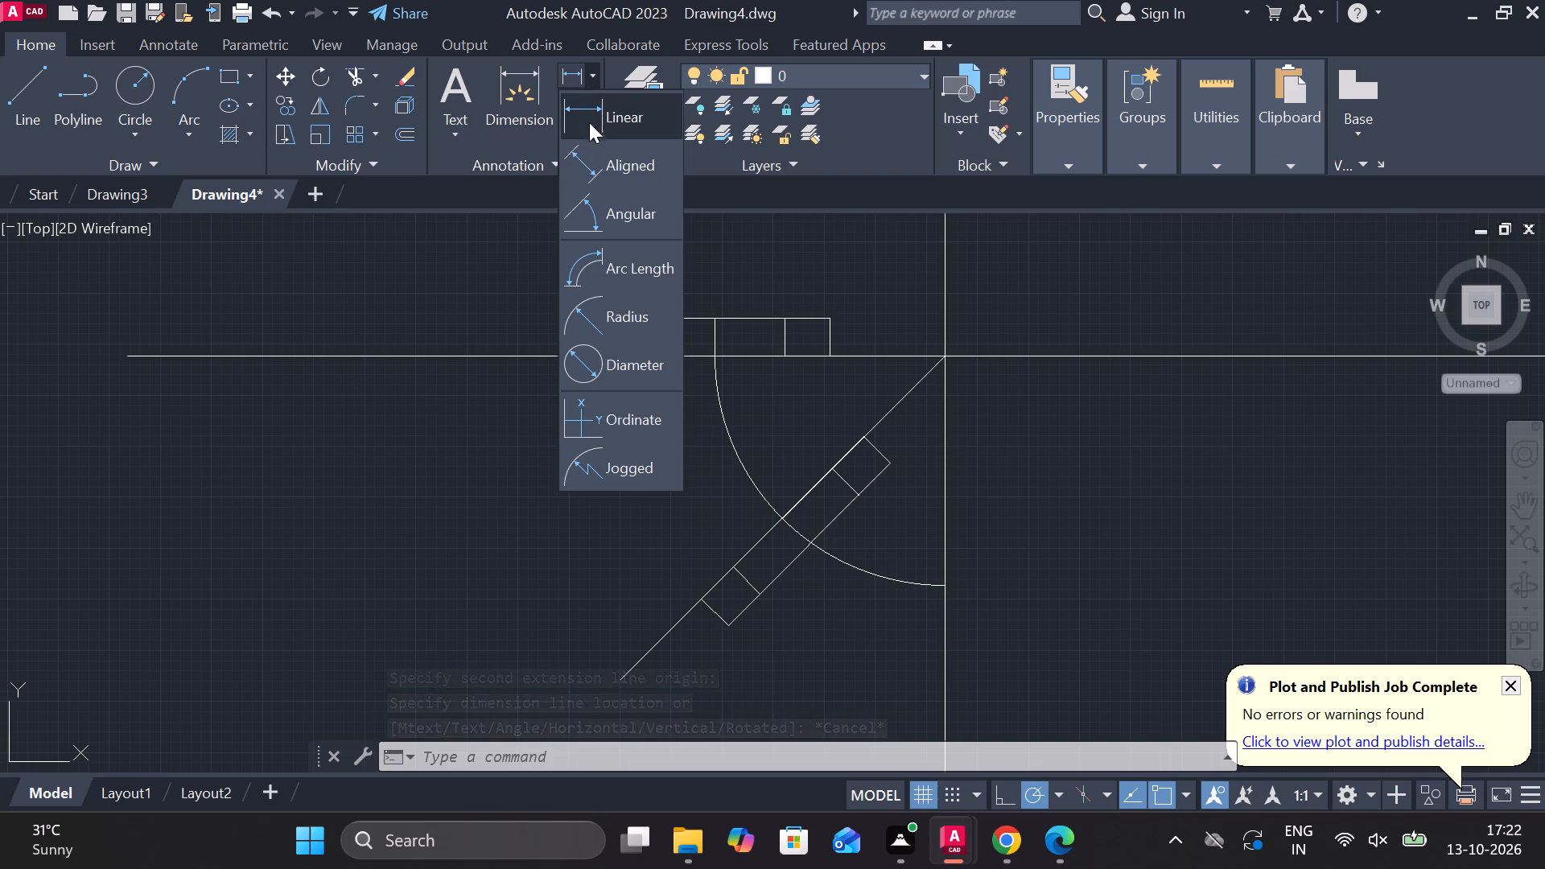
pyautogui.click(597, 155)
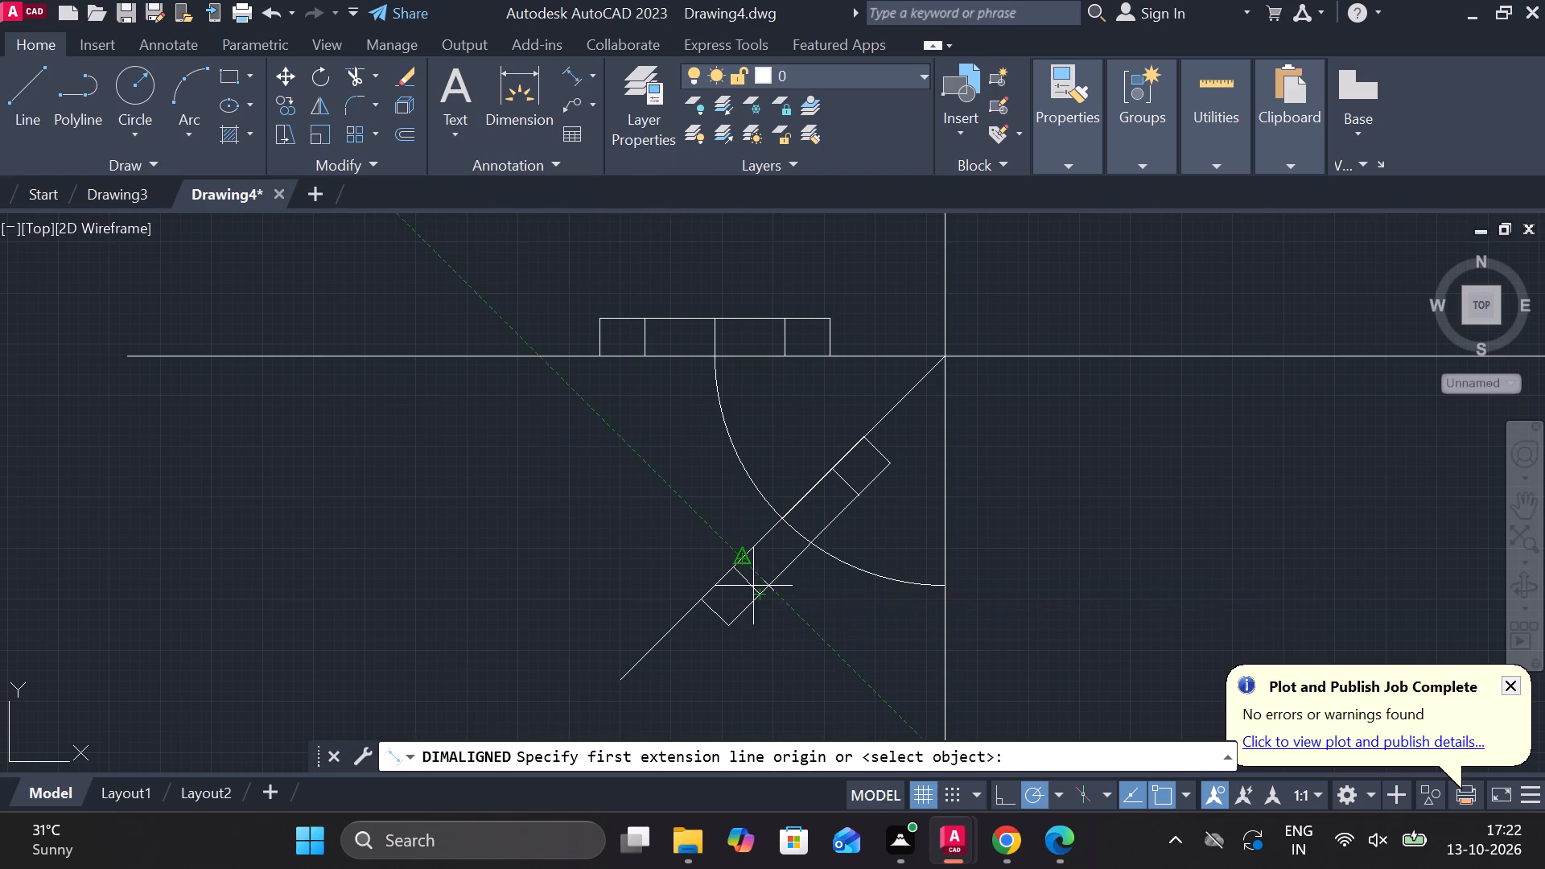
pyautogui.click(744, 583)
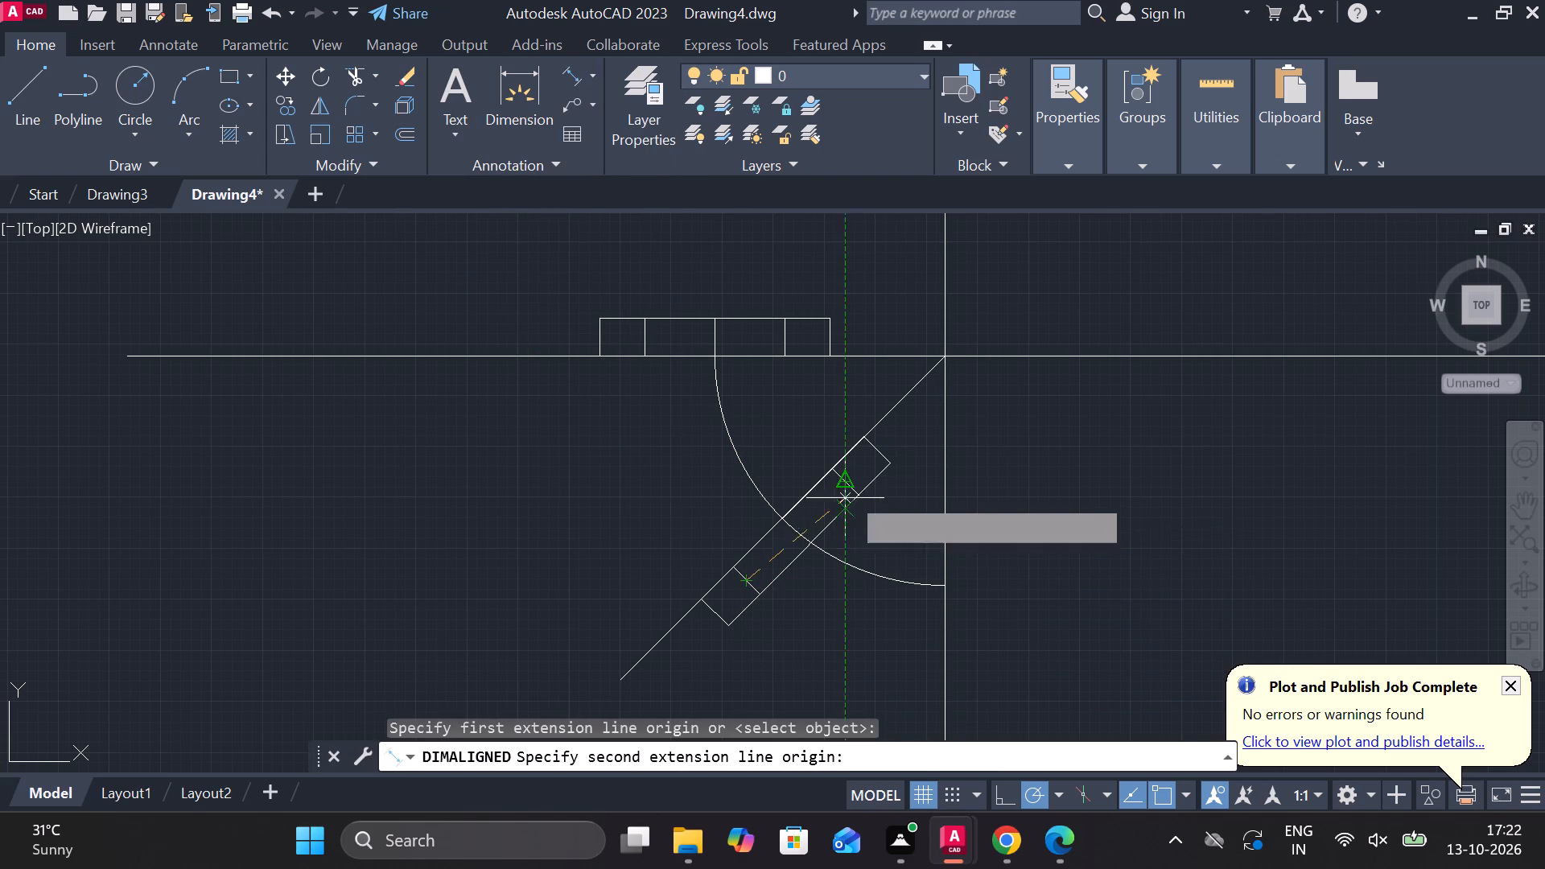
pyautogui.click(852, 483)
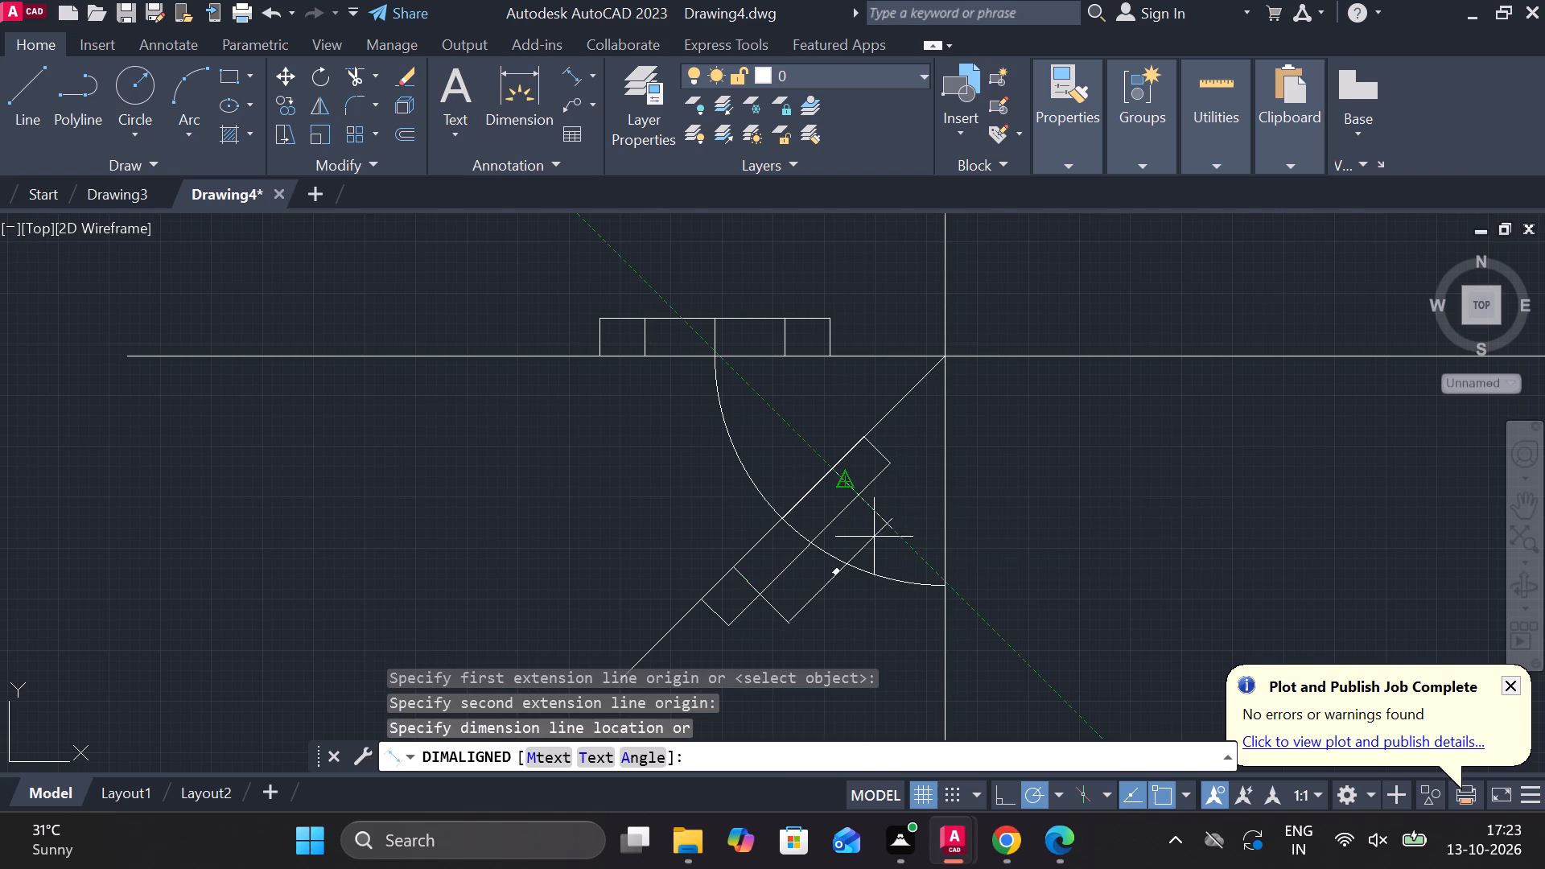
pyautogui.scroll(4, 875, 539)
pyautogui.scroll(-4, 875, 539)
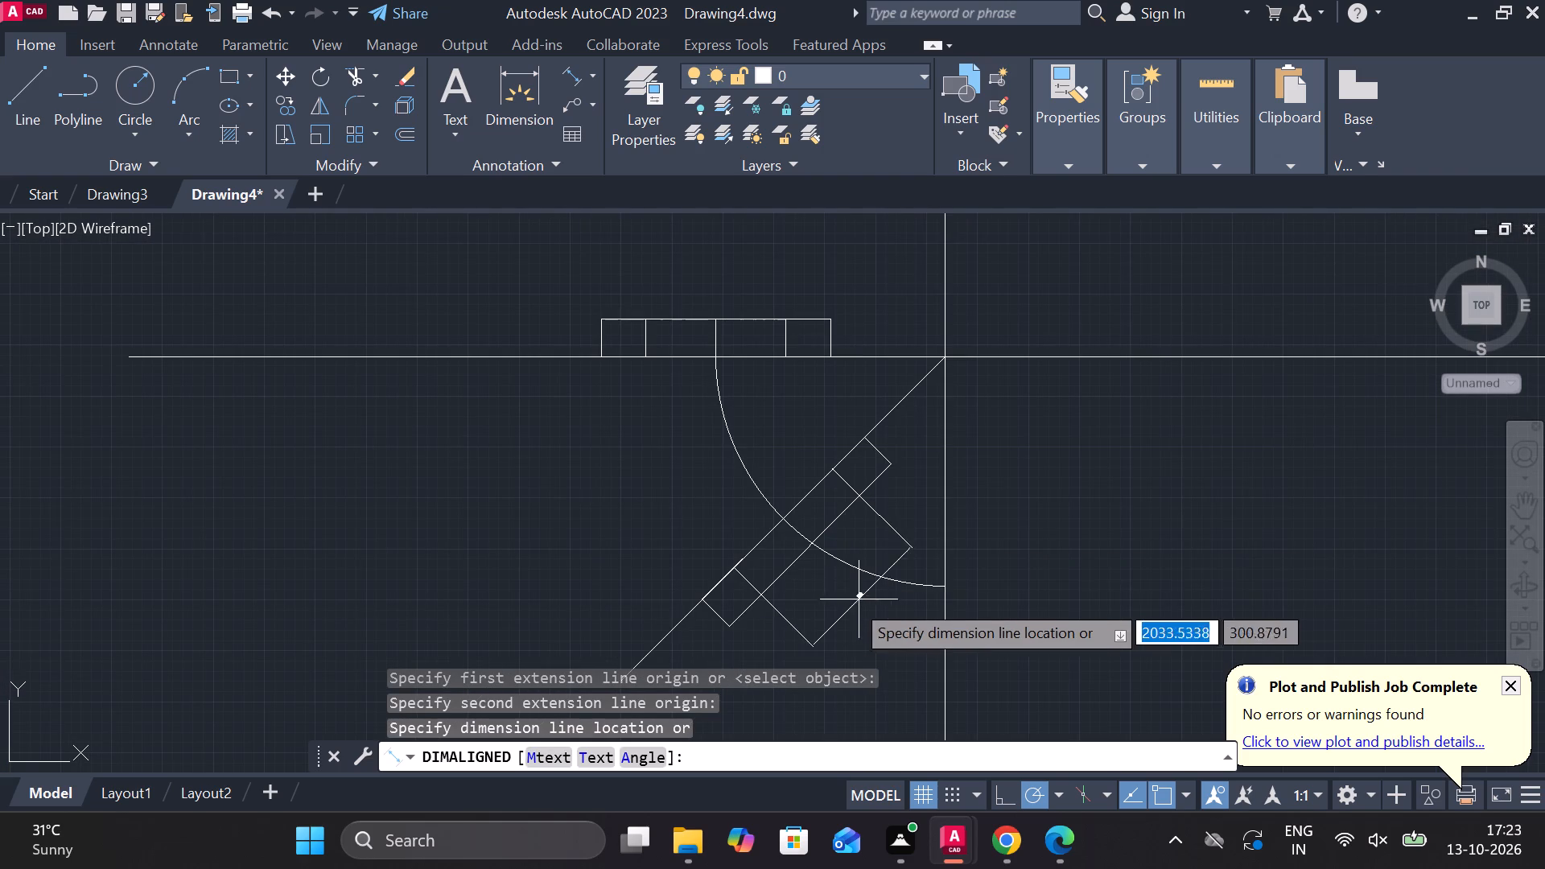
pyautogui.scroll(4, 824, 605)
pyautogui.scroll(-3, 824, 605)
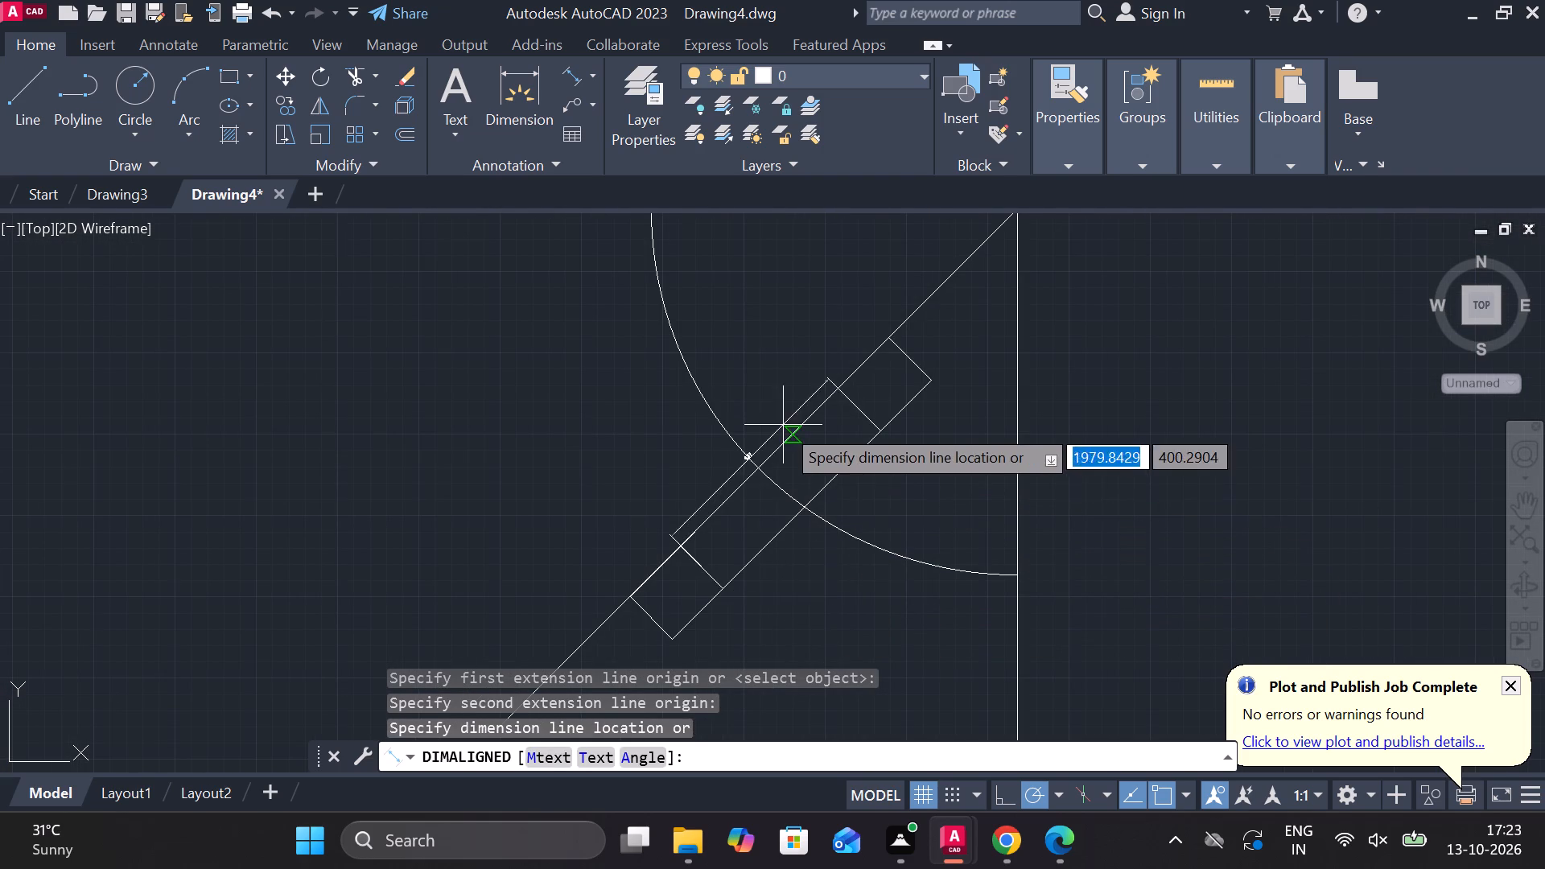
pyautogui.scroll(-2, 731, 406)
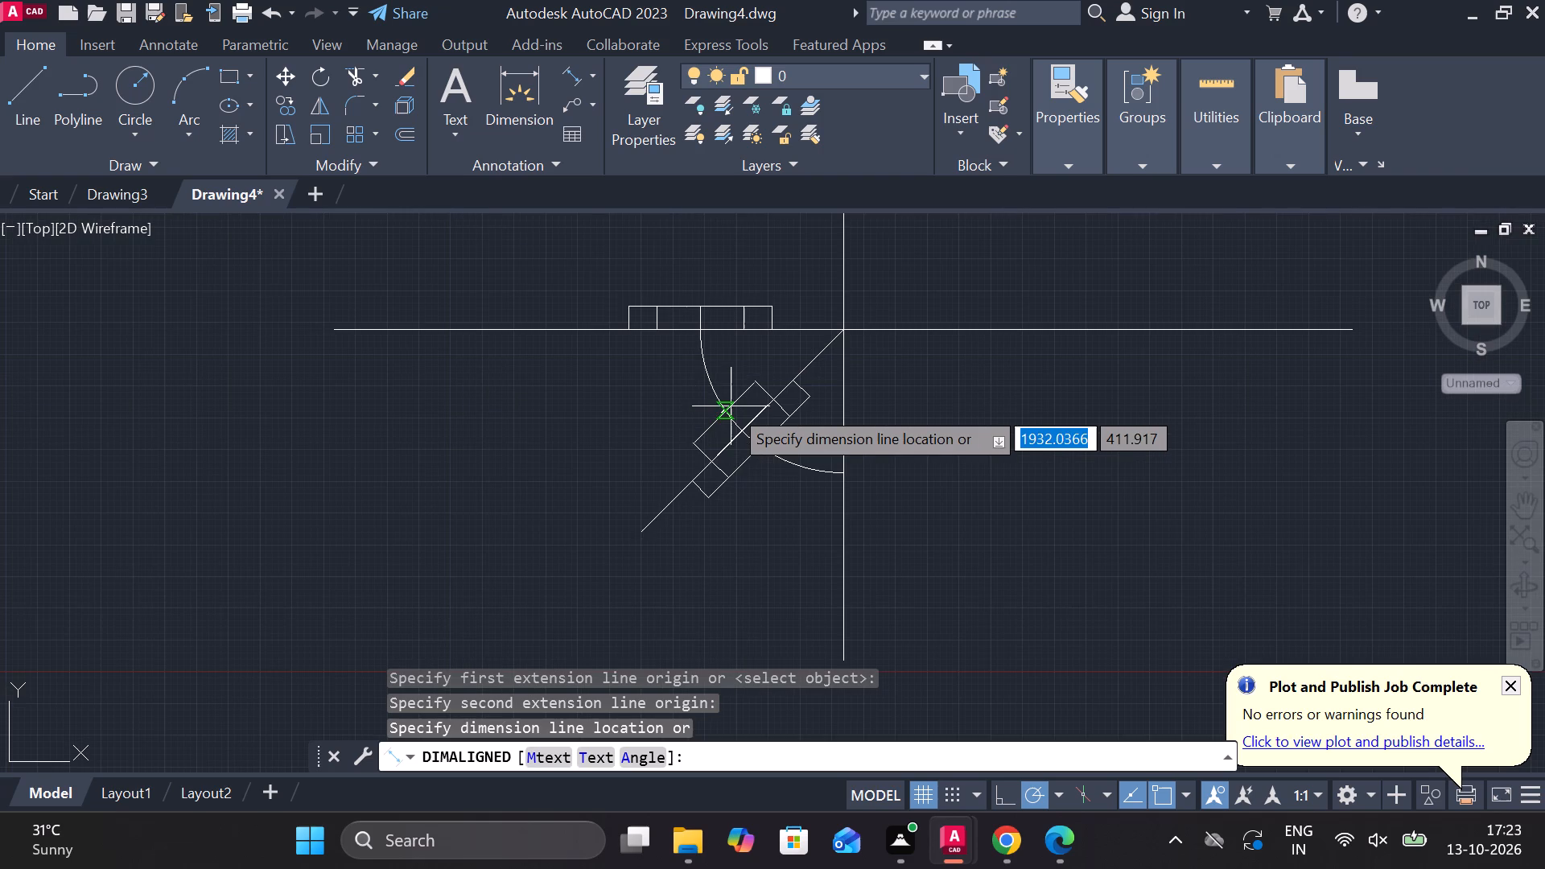
pyautogui.press('Escape')
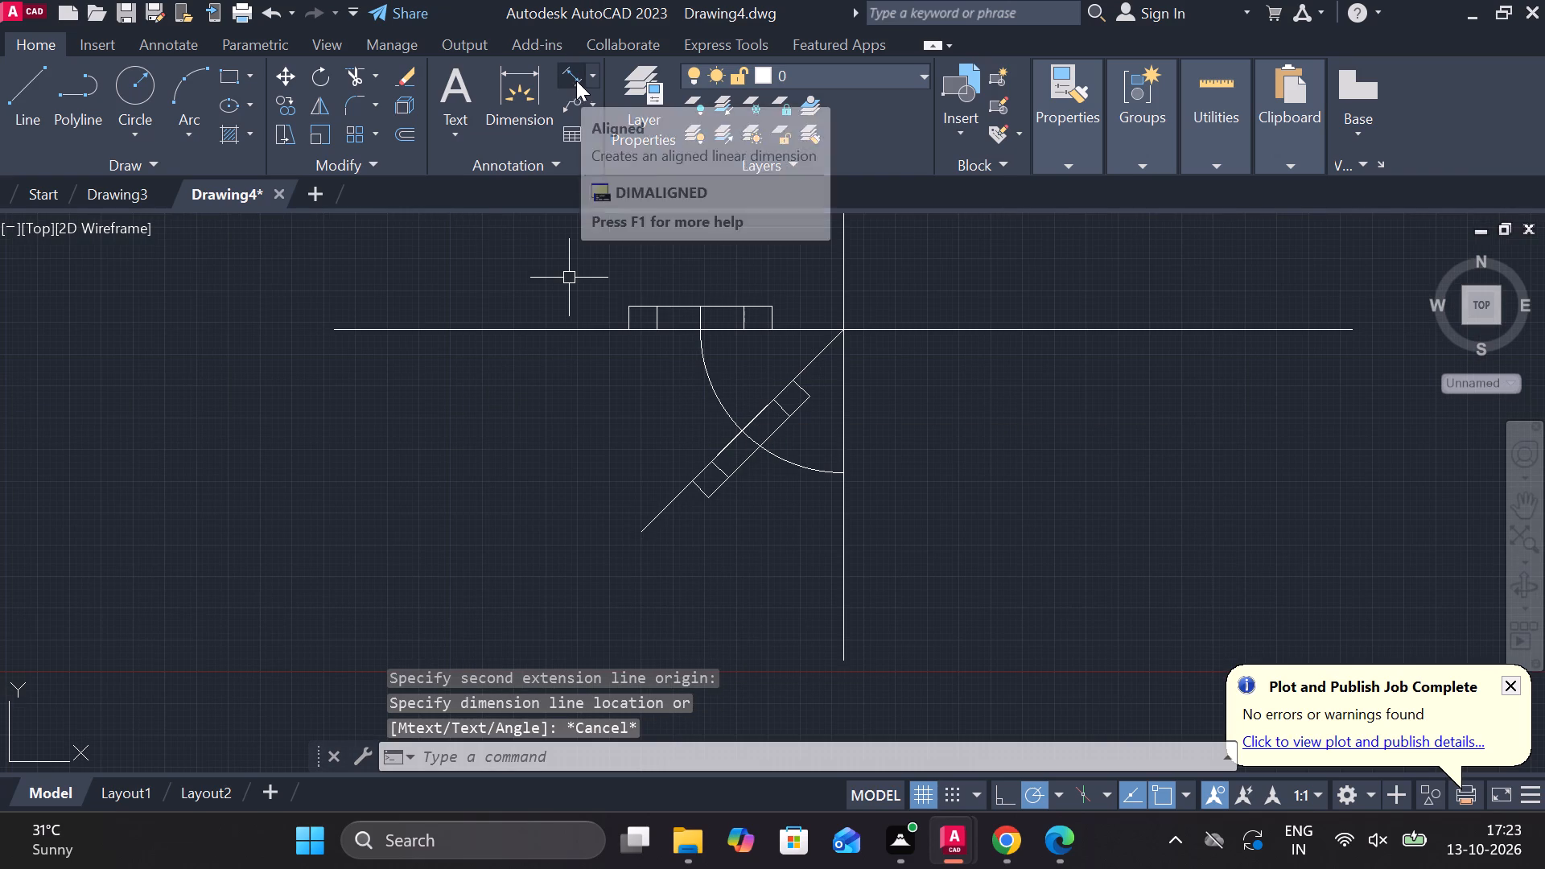
# Measure the horizontal distance between the upper rectangle's two outer inner lines using a linear dimension from midpoint to midpoint.
pyautogui.click(587, 76)
pyautogui.click(624, 103)
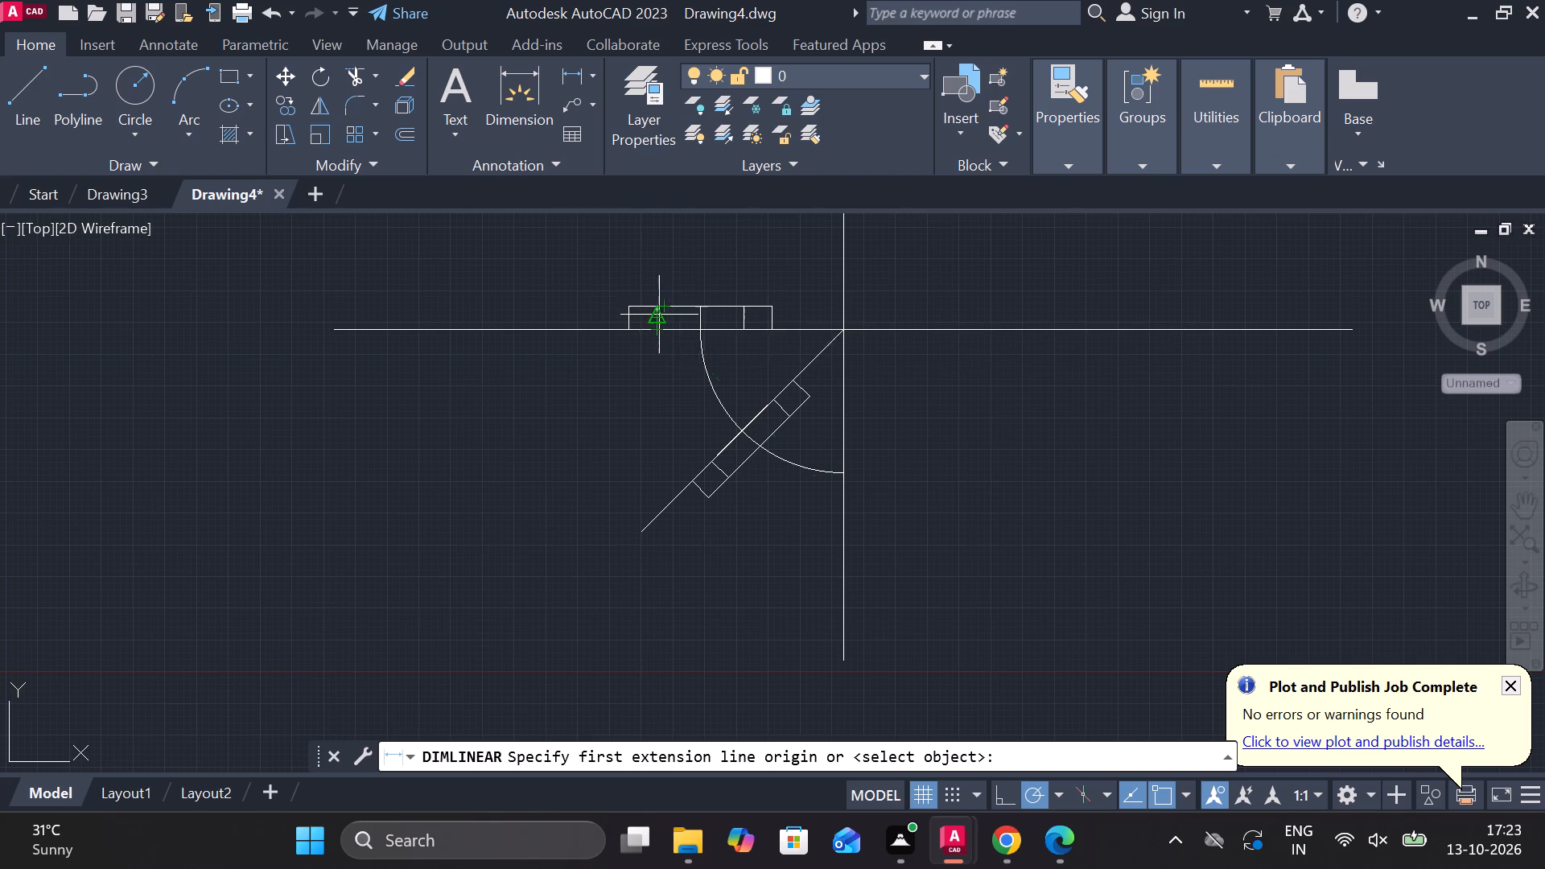
pyautogui.click(655, 320)
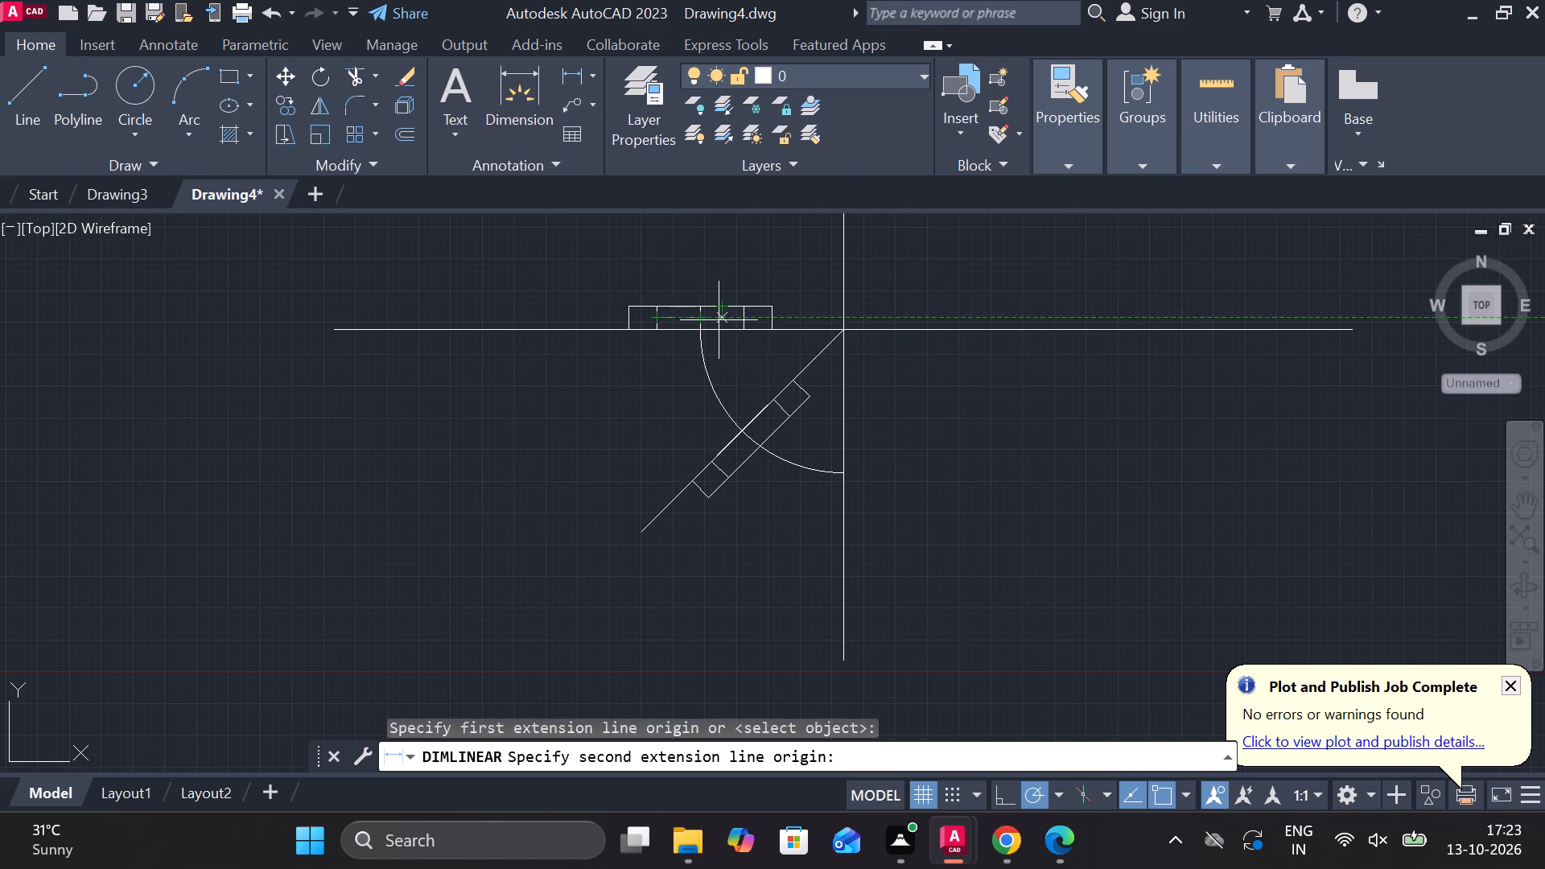
pyautogui.click(746, 320)
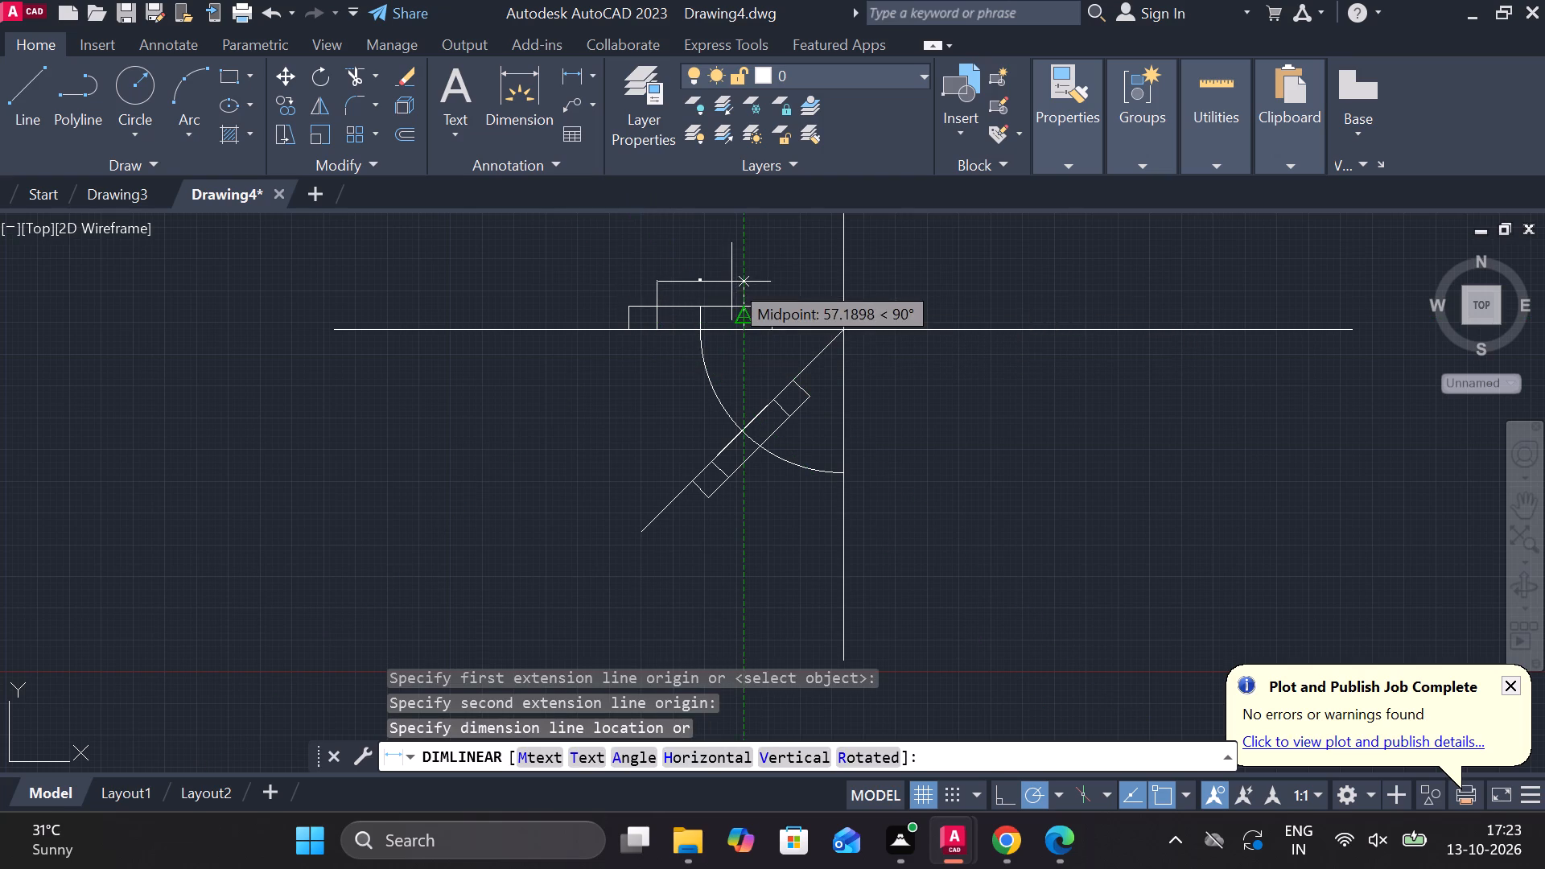
pyautogui.scroll(6, 731, 282)
pyautogui.scroll(-5, 720, 284)
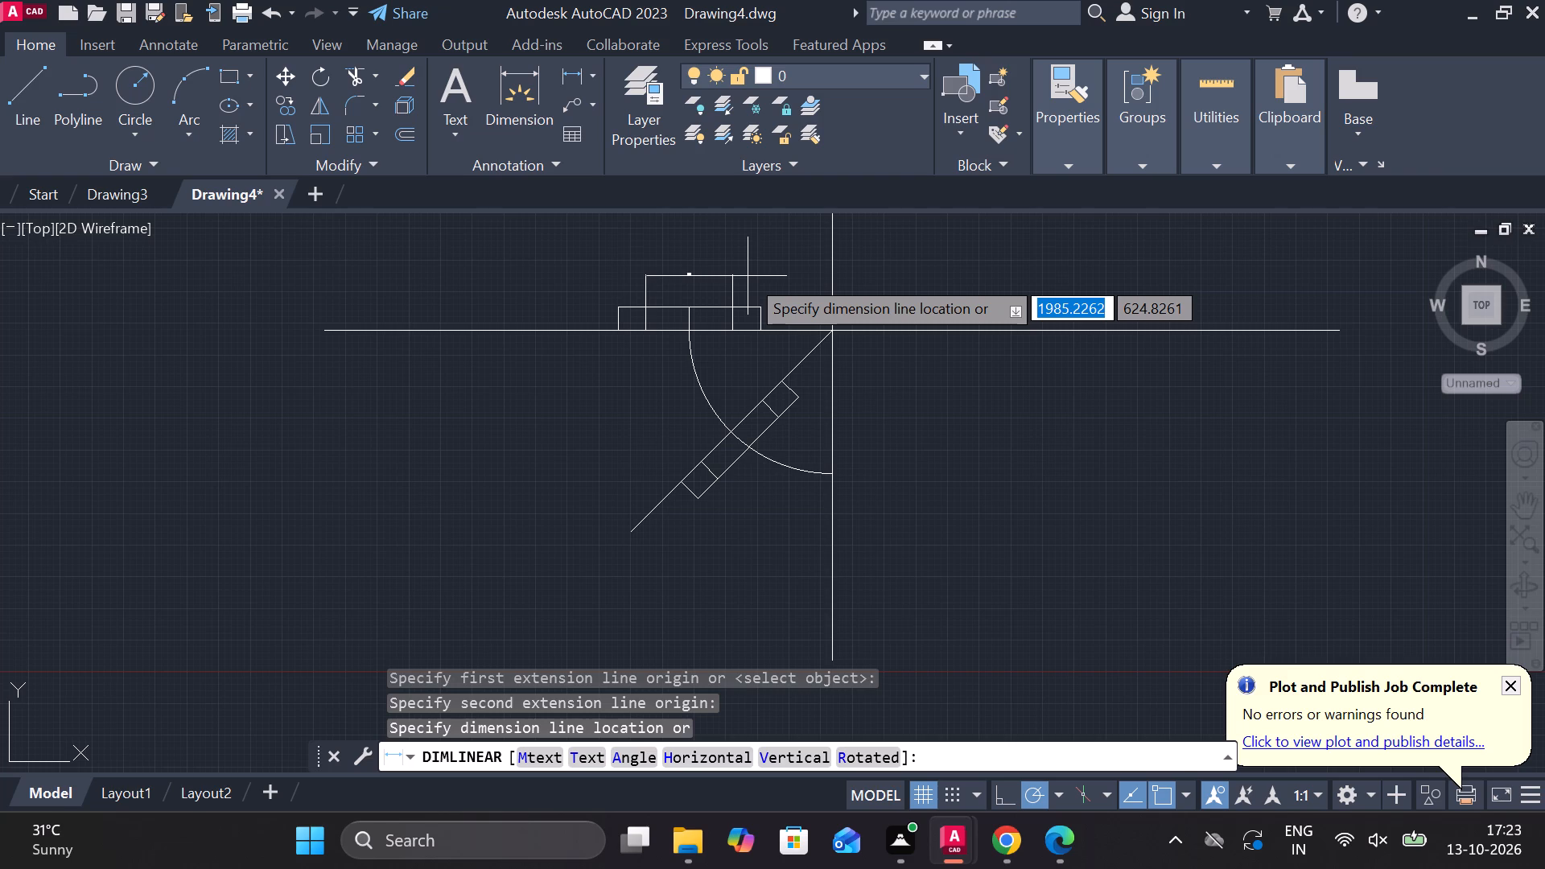
pyautogui.scroll(-1, 748, 276)
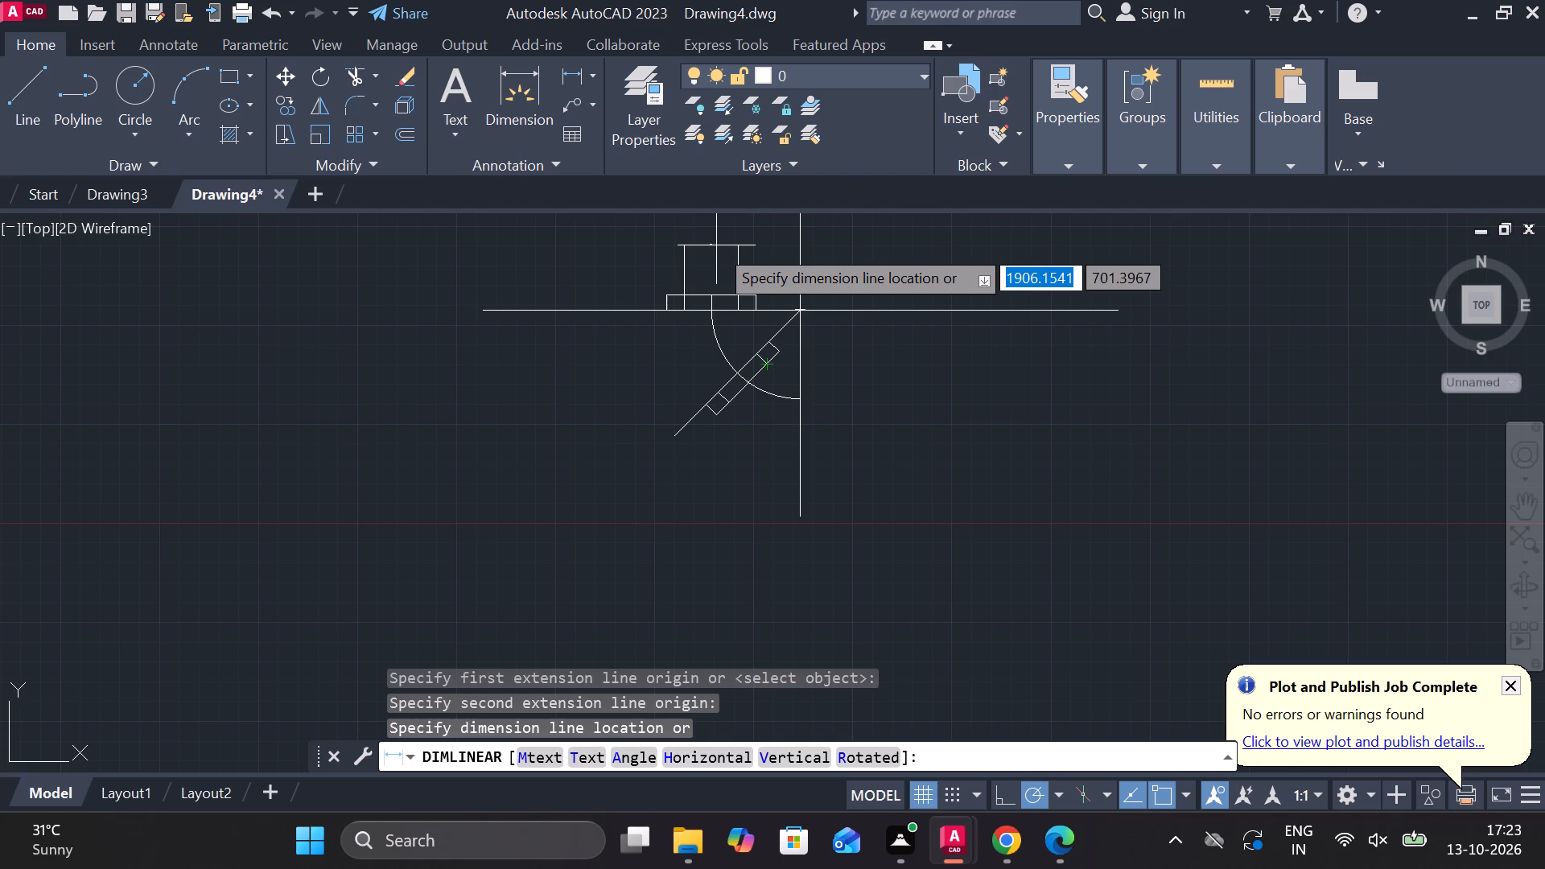
pyautogui.press('Escape')
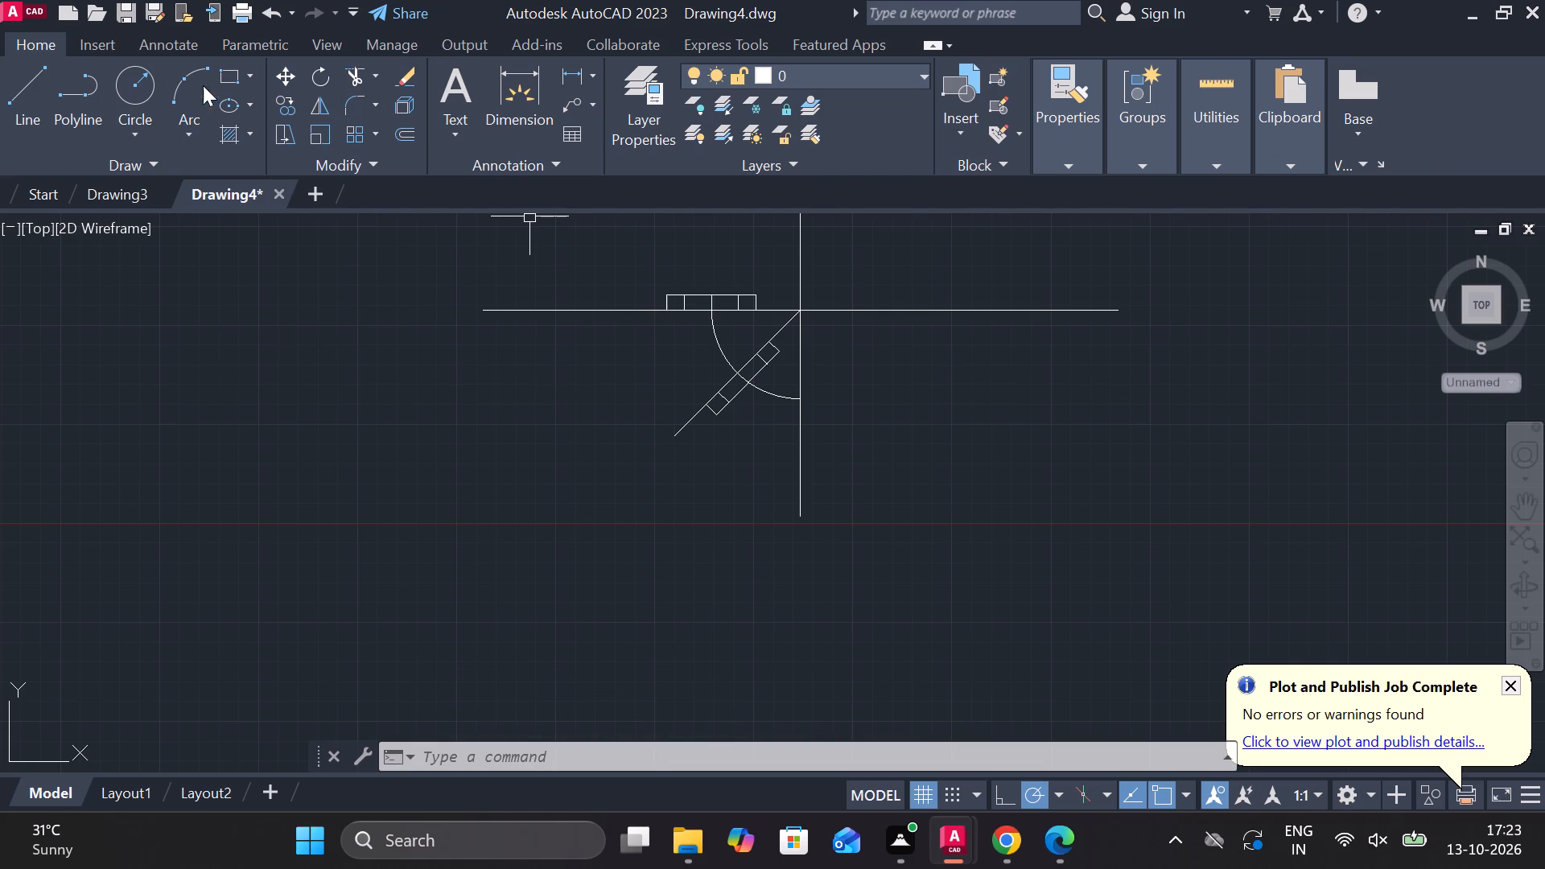
# Draw a circle of diameter 88 centred on the midpoint of the upper rectangle's top edge.
pyautogui.click(133, 133)
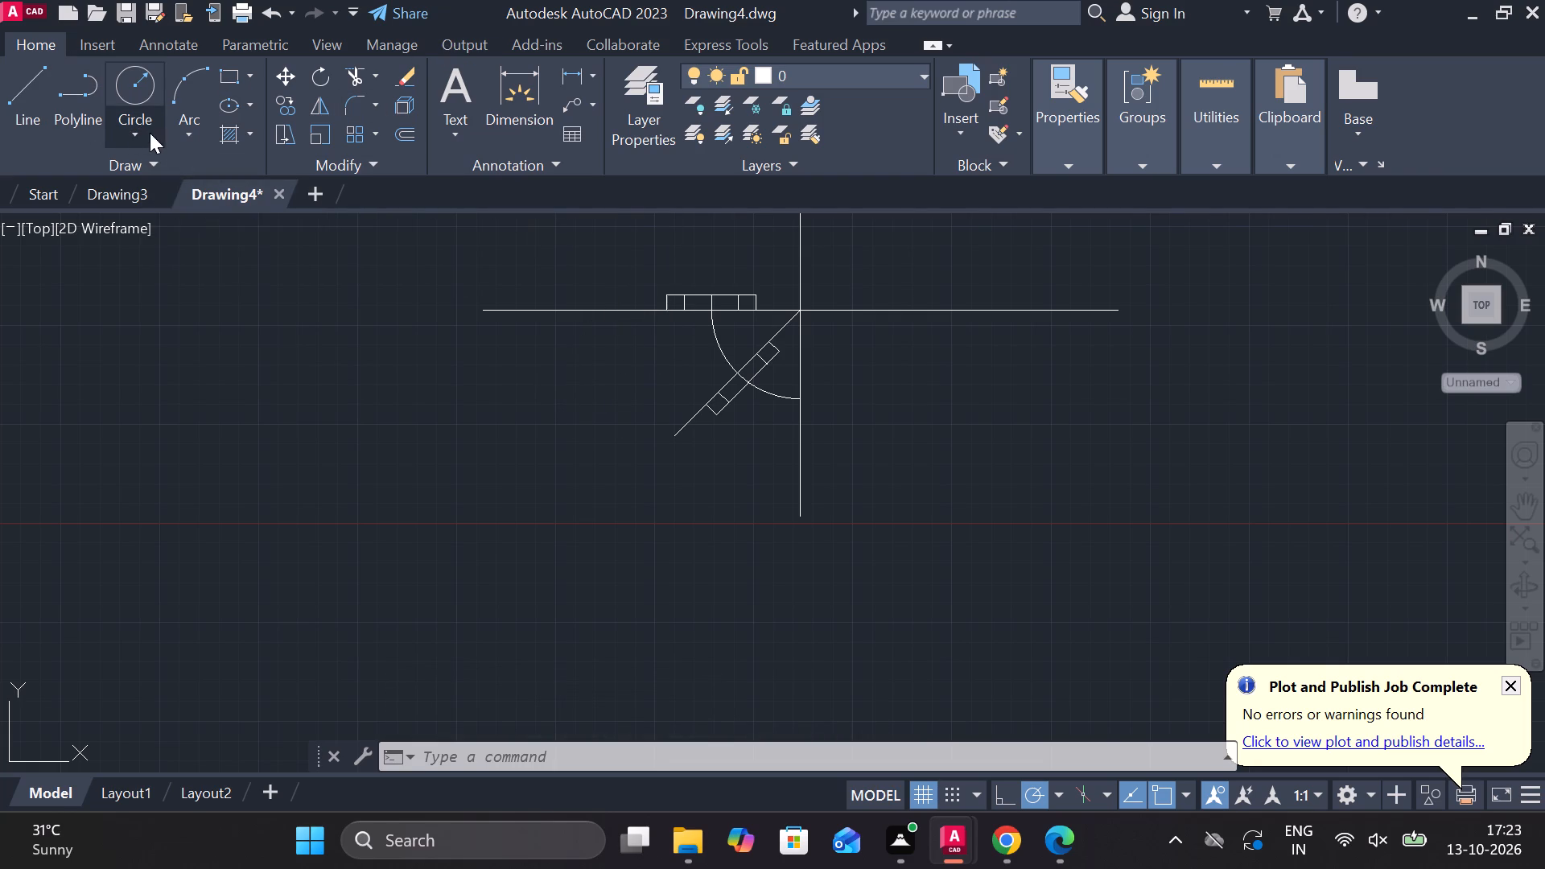
pyautogui.click(232, 225)
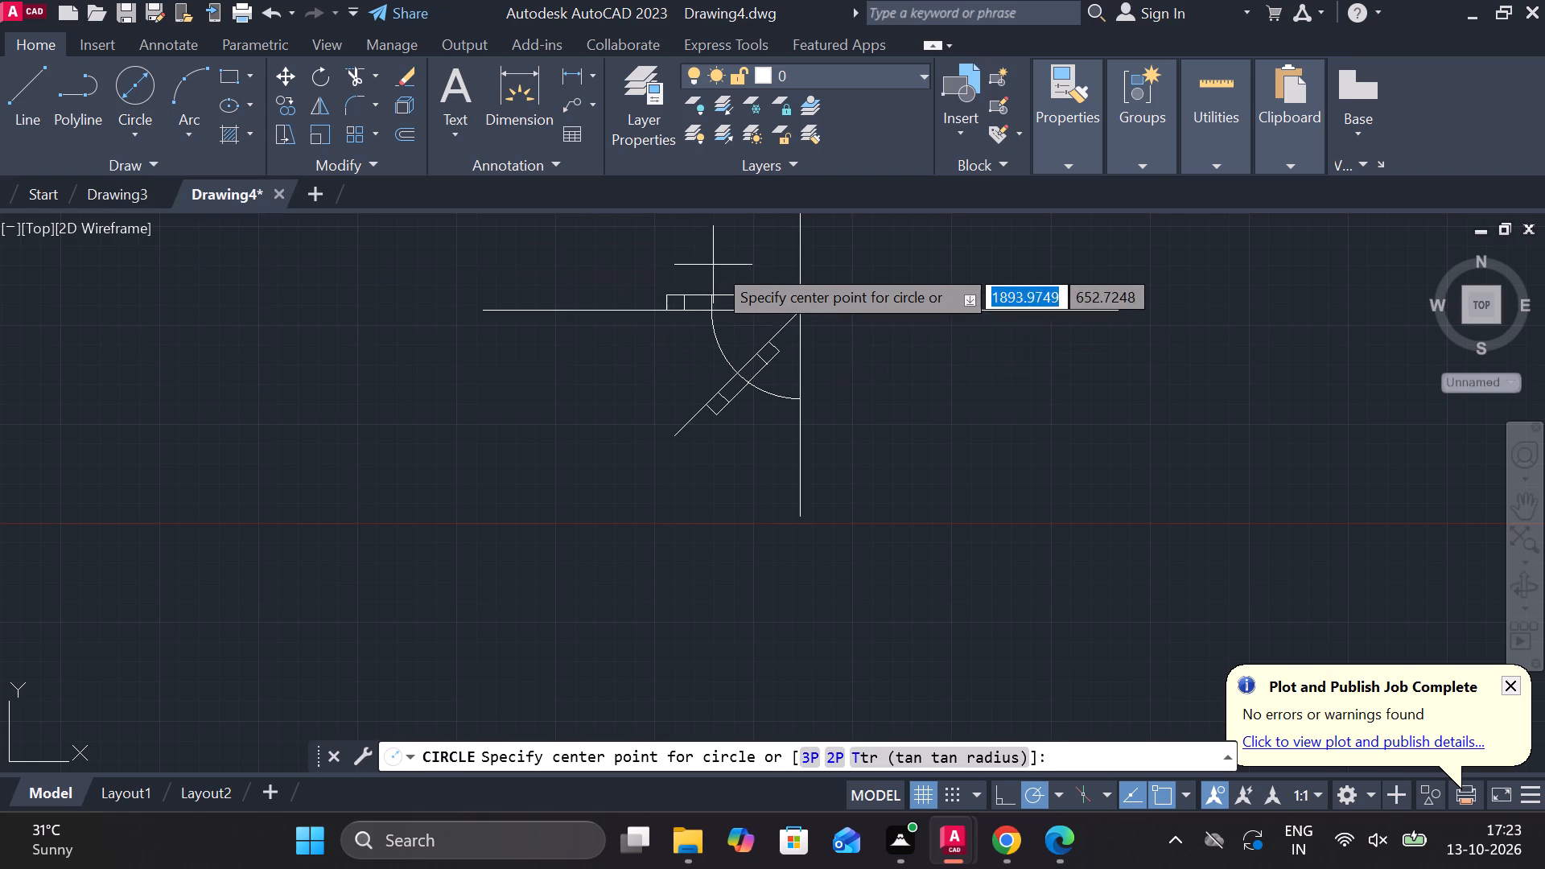
pyautogui.click(715, 291)
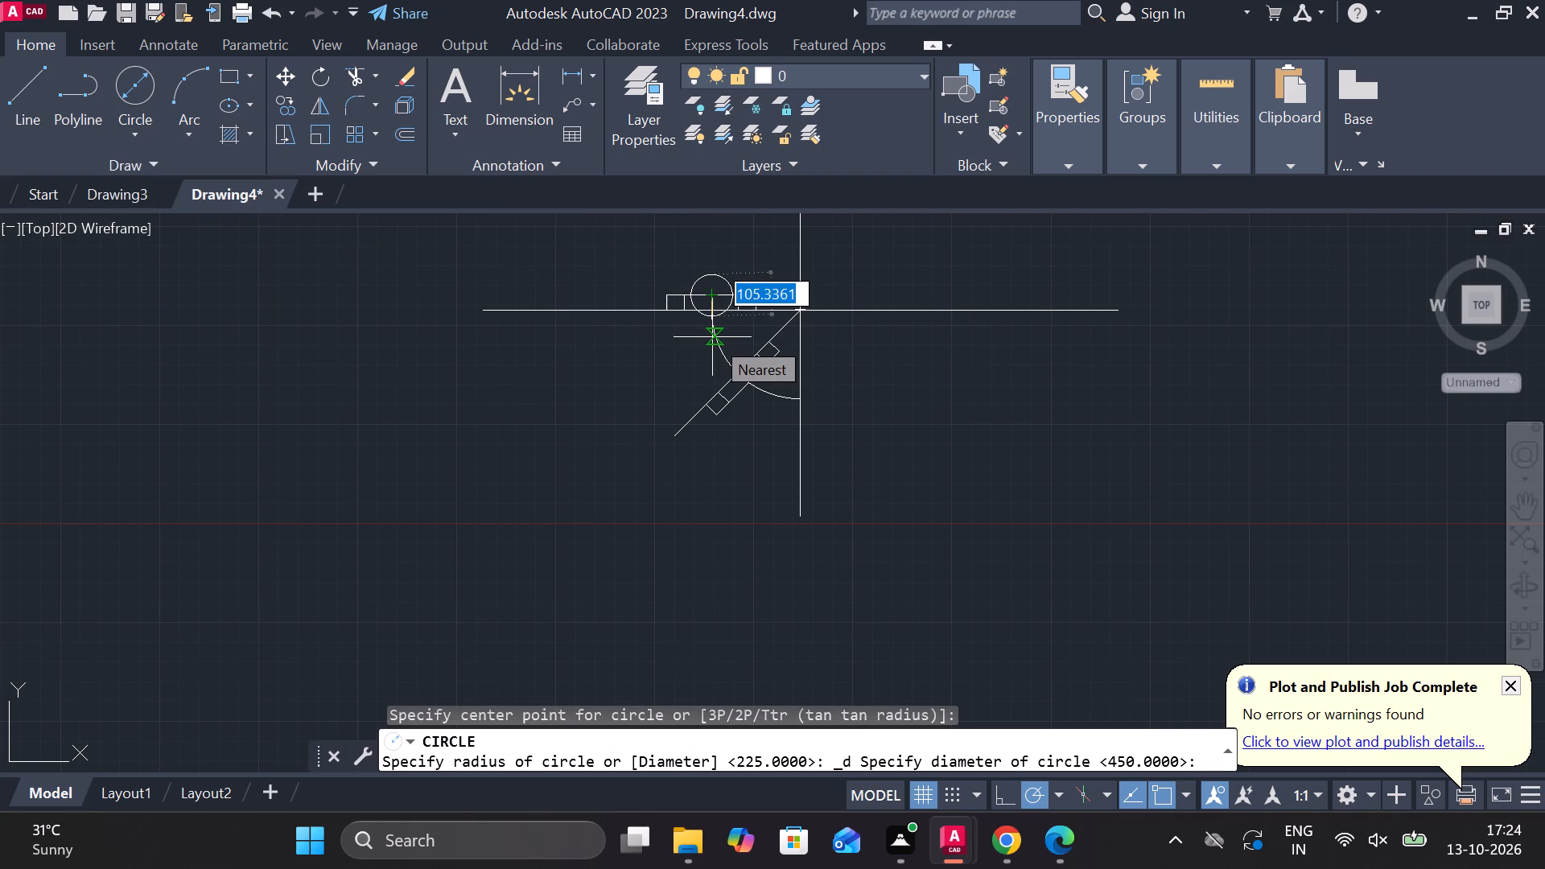
pyautogui.write('88')
pyautogui.press('Return')
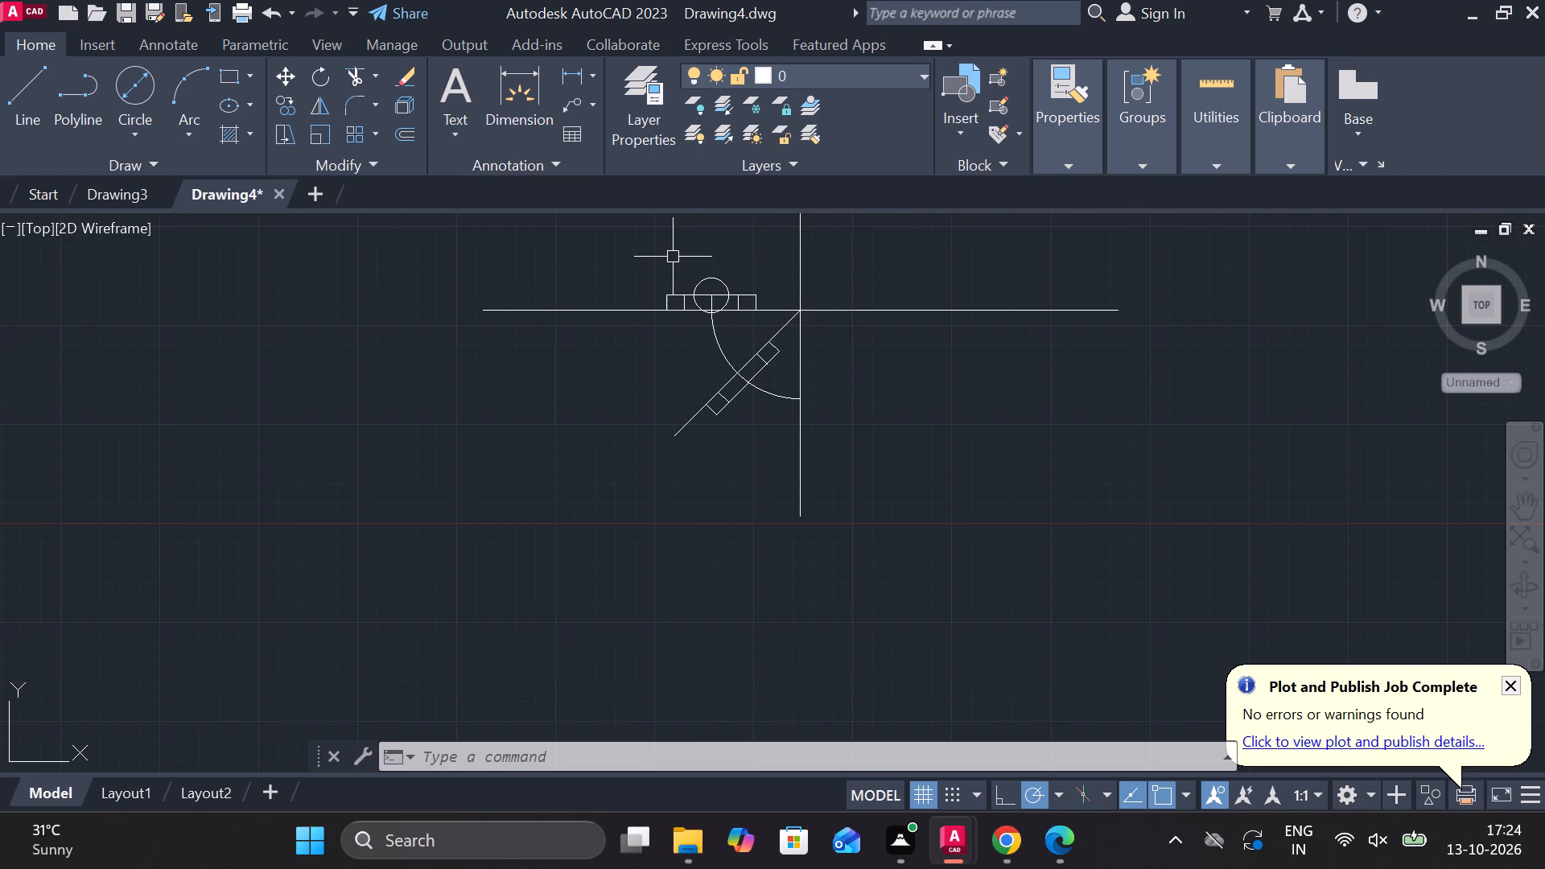
# Delete the upper rectangle's inner line nearest its right edge.
pyautogui.scroll(-1, 704, 253)
pyautogui.scroll(2, 704, 253)
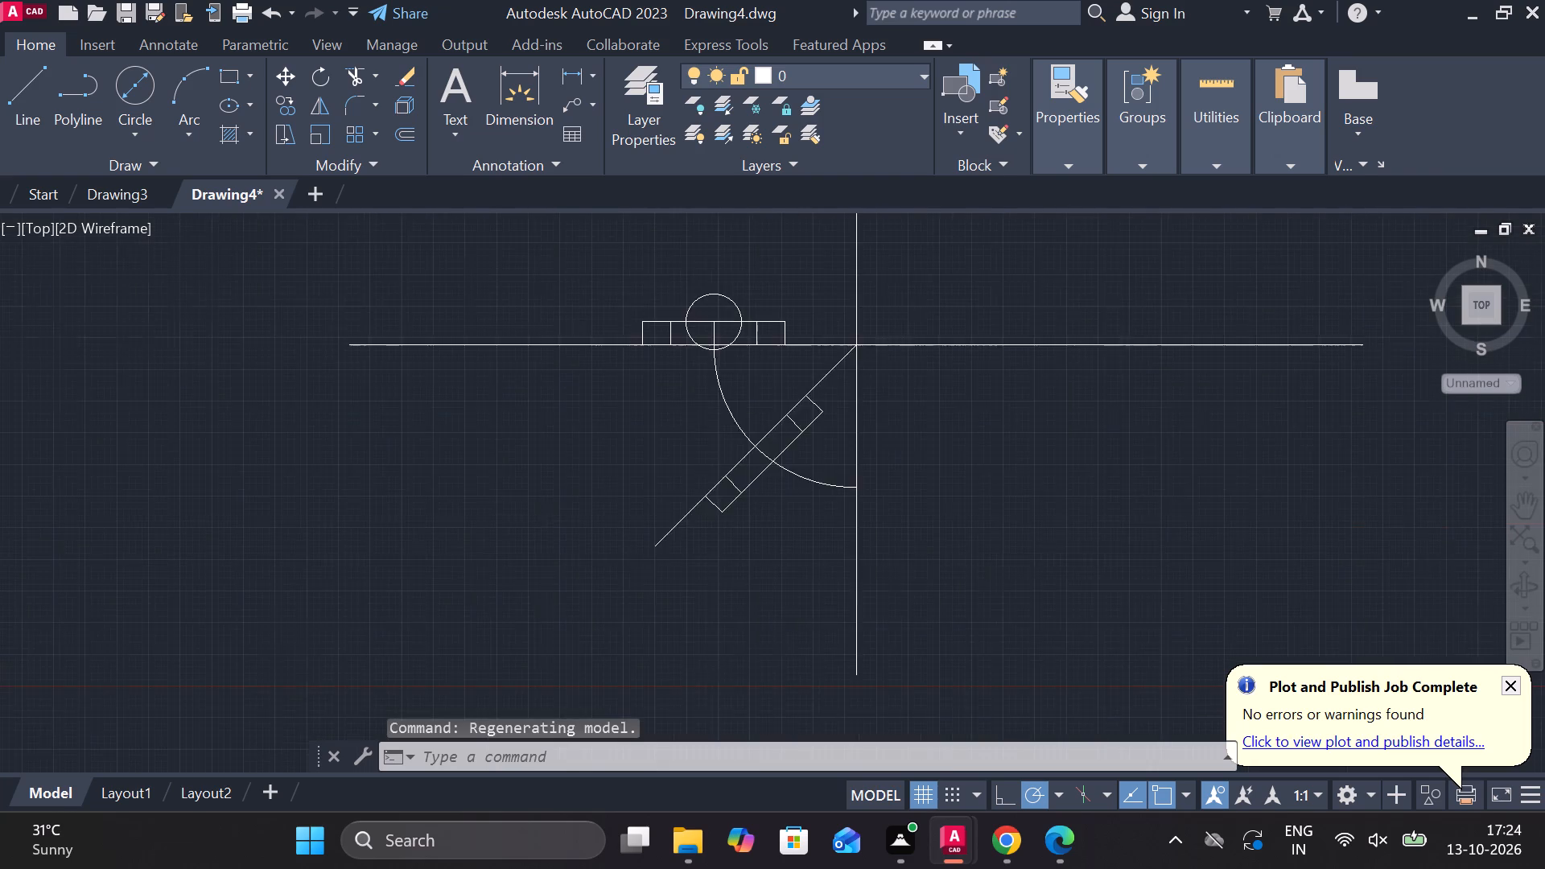
pyautogui.scroll(2, 704, 253)
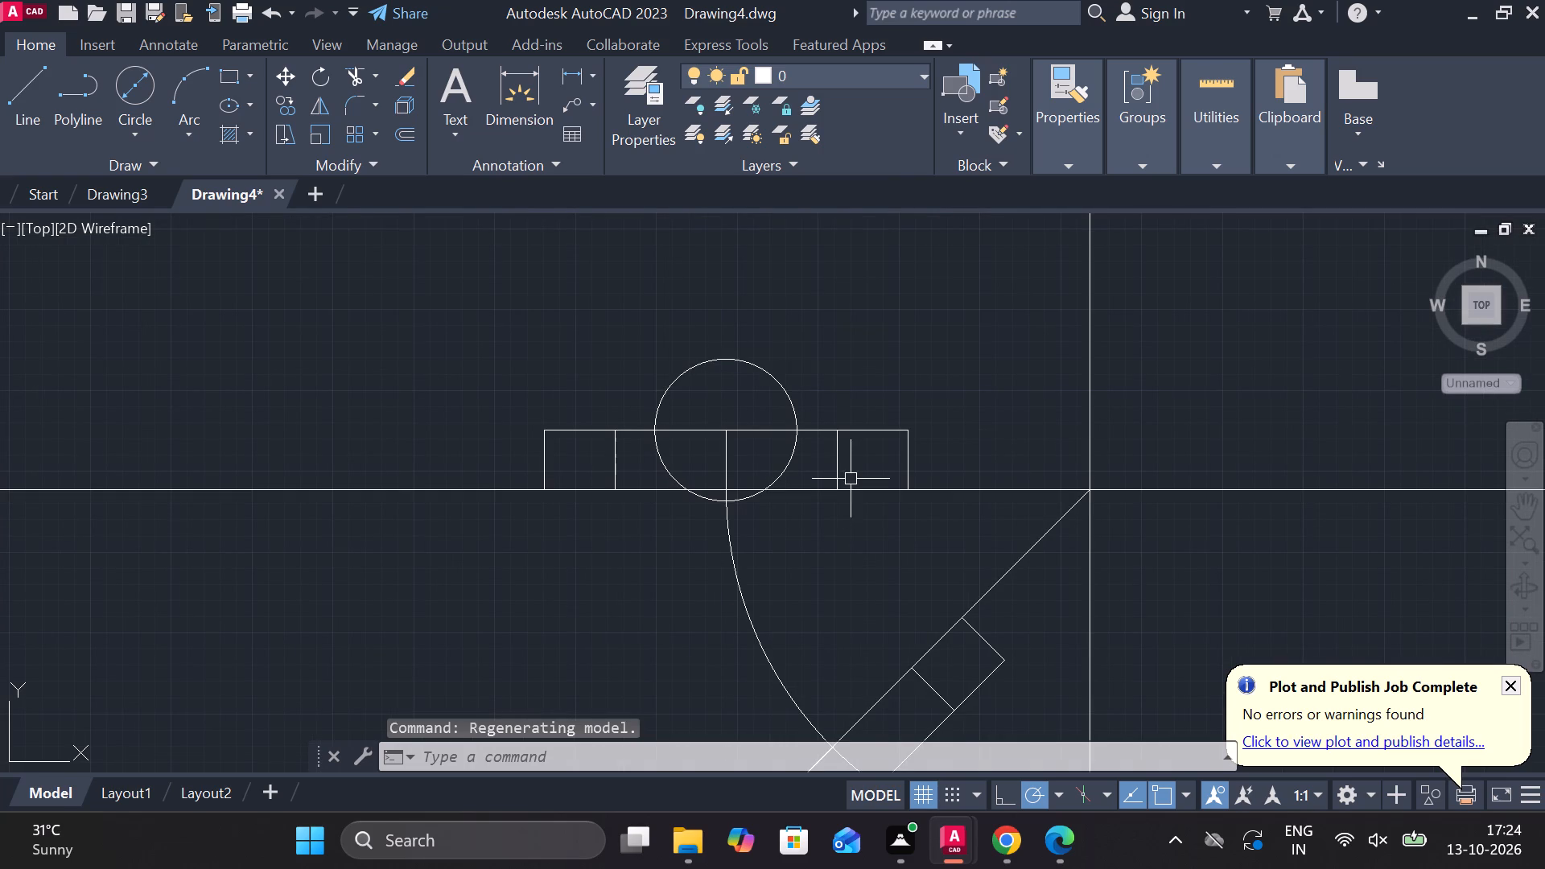
pyautogui.click(838, 473)
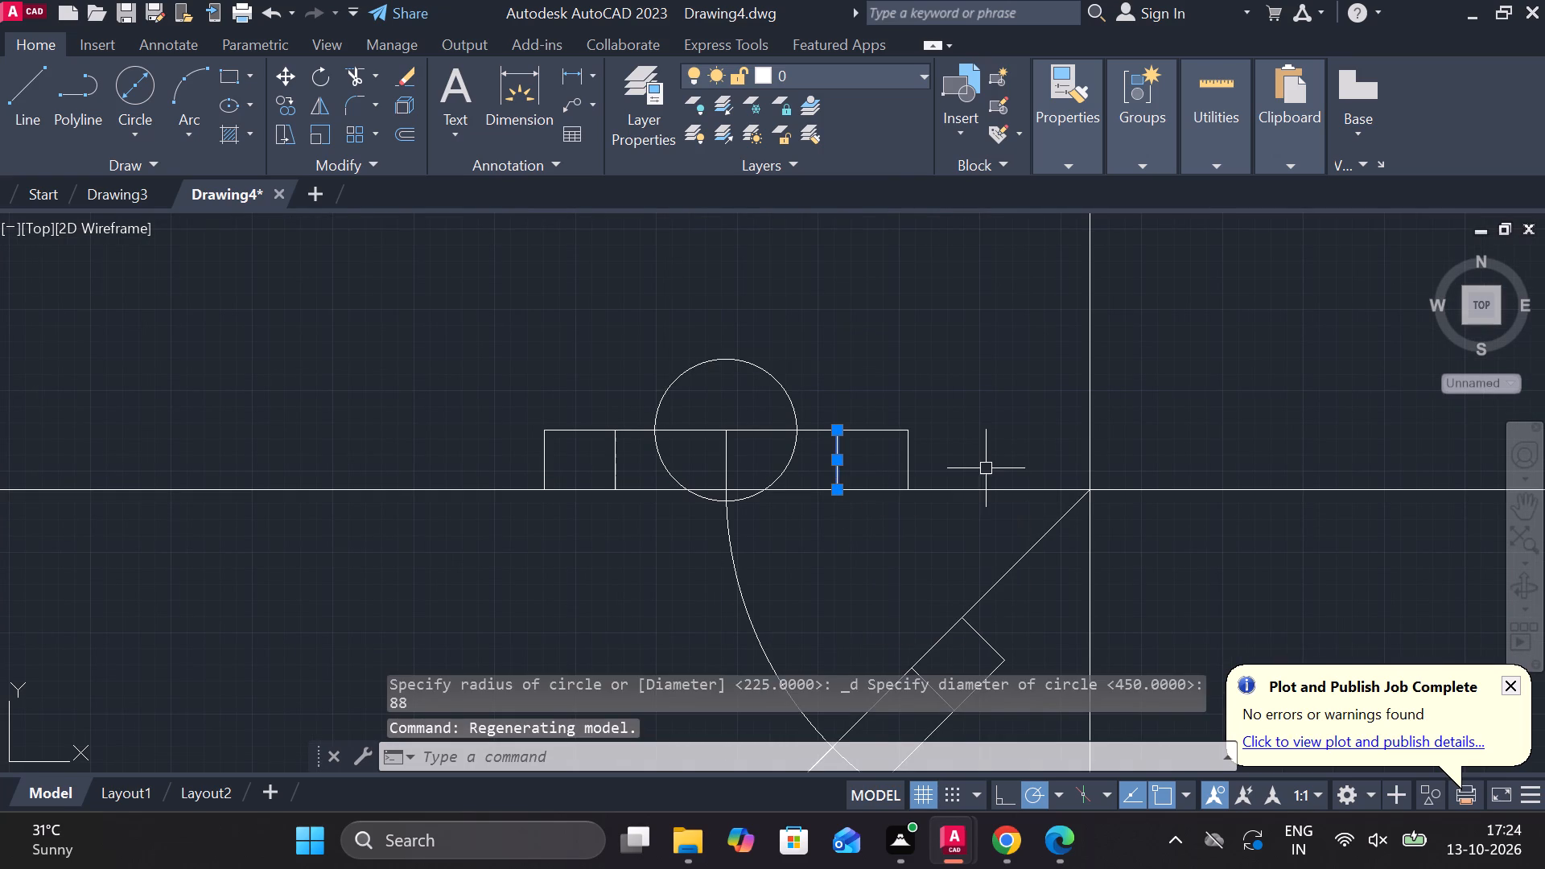
pyautogui.press('Delete')
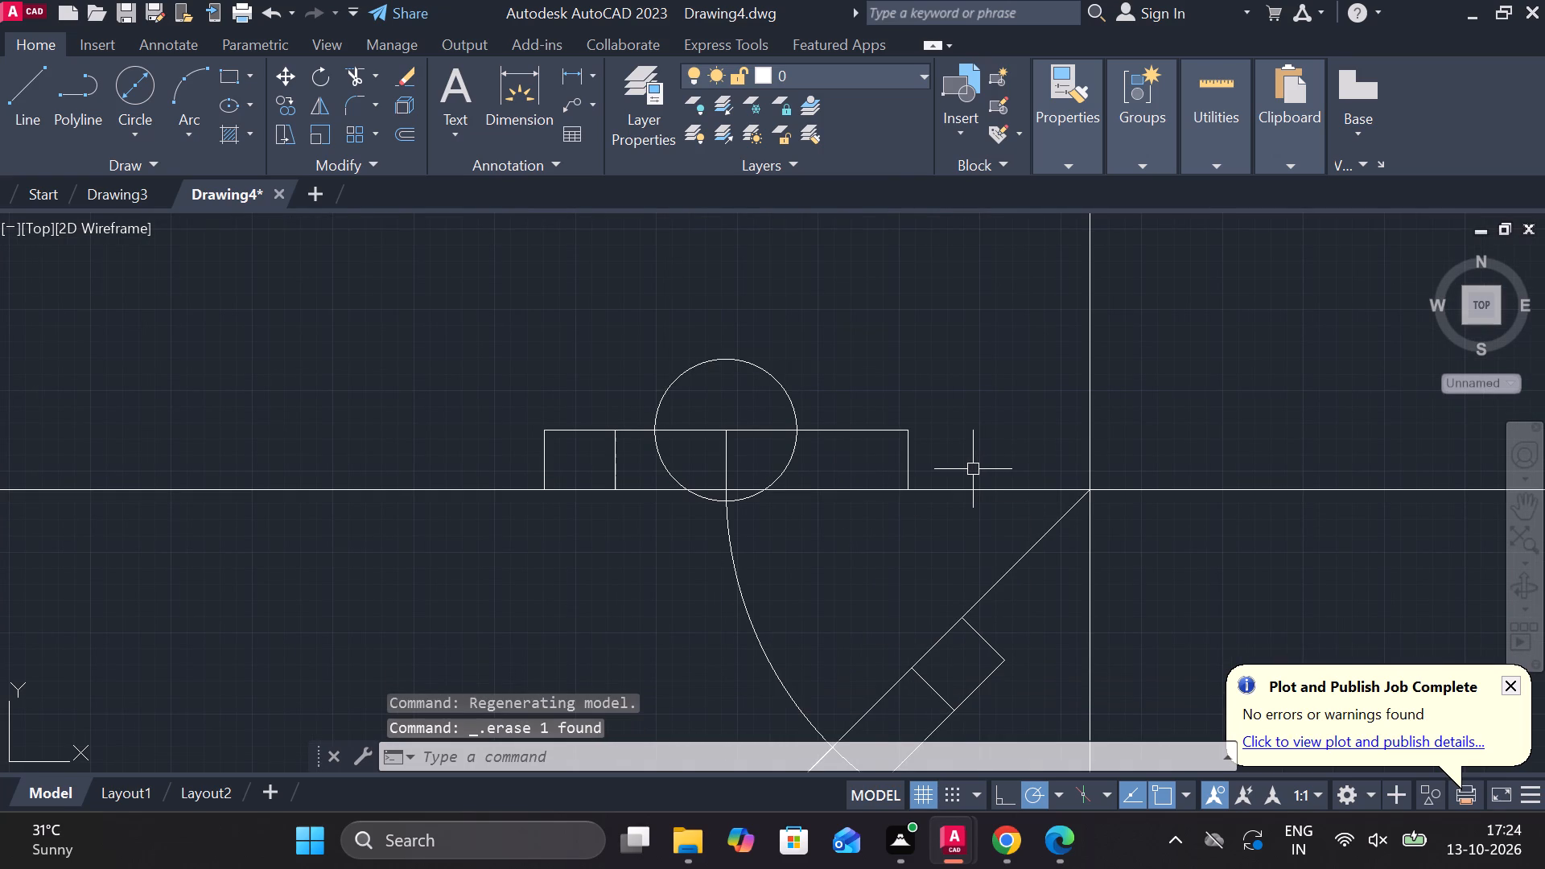
# Draw a 37 line straight down from the circle's right-hand intersection with the upper rectangle's top edge.
pyautogui.click(15, 84)
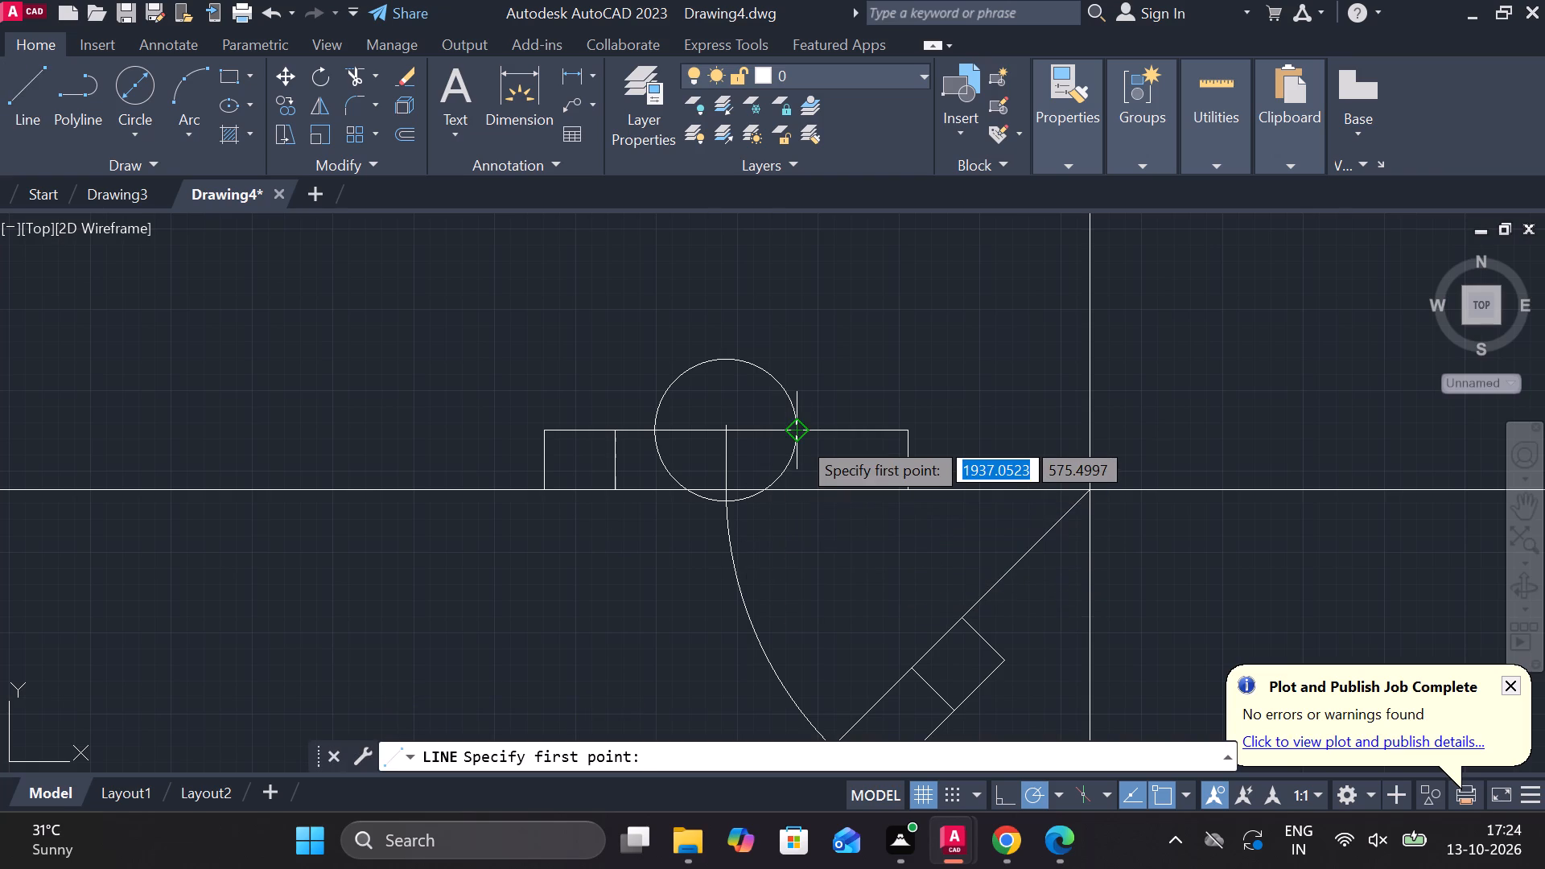
pyautogui.click(801, 438)
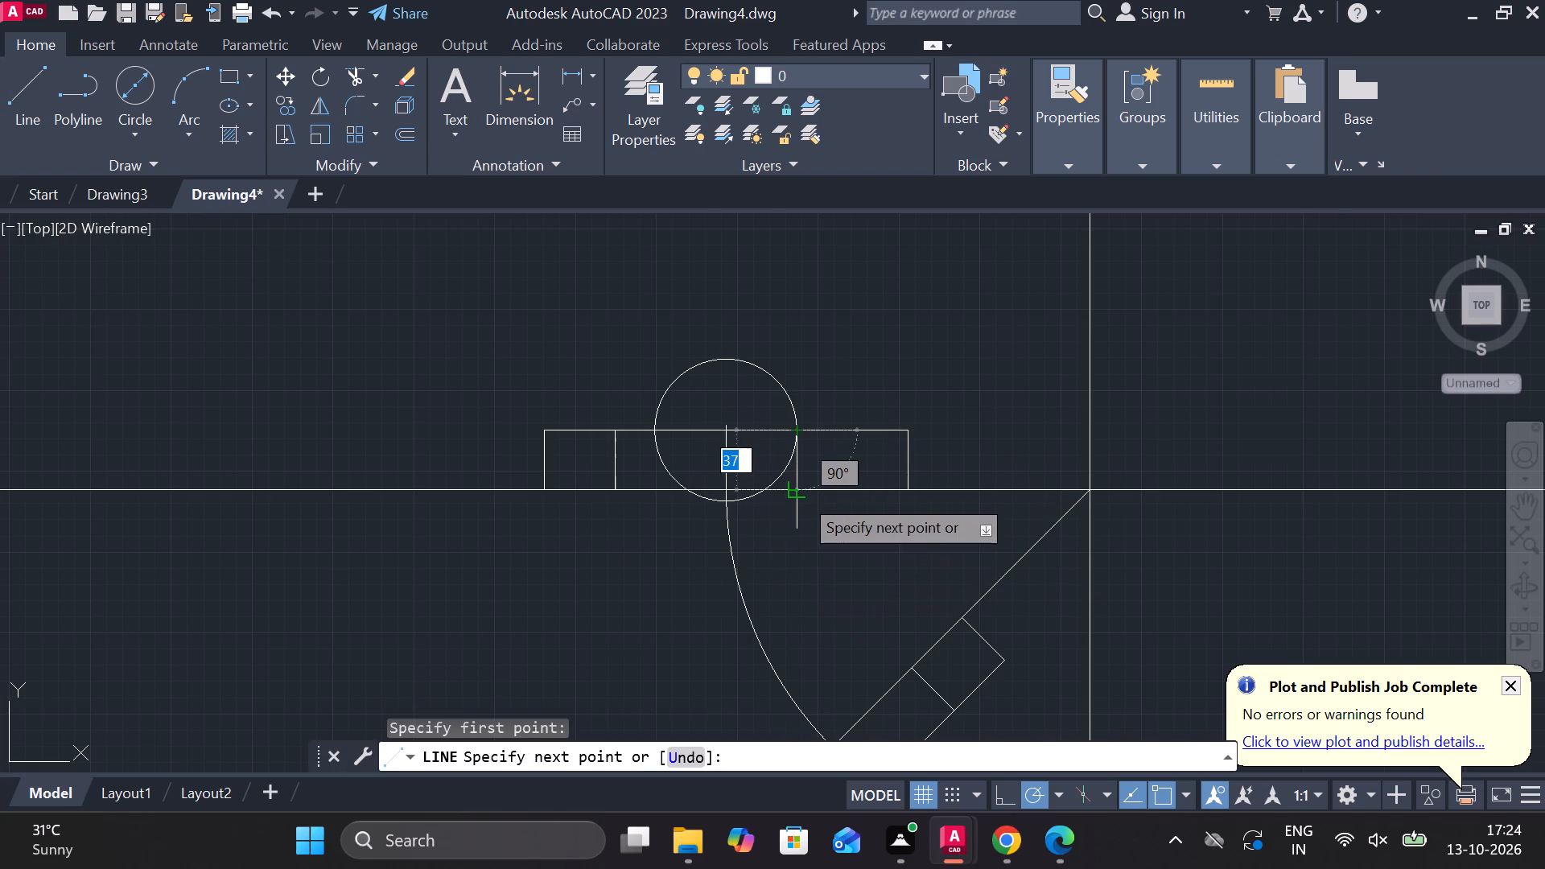
pyautogui.write('37')
pyautogui.press('Return')
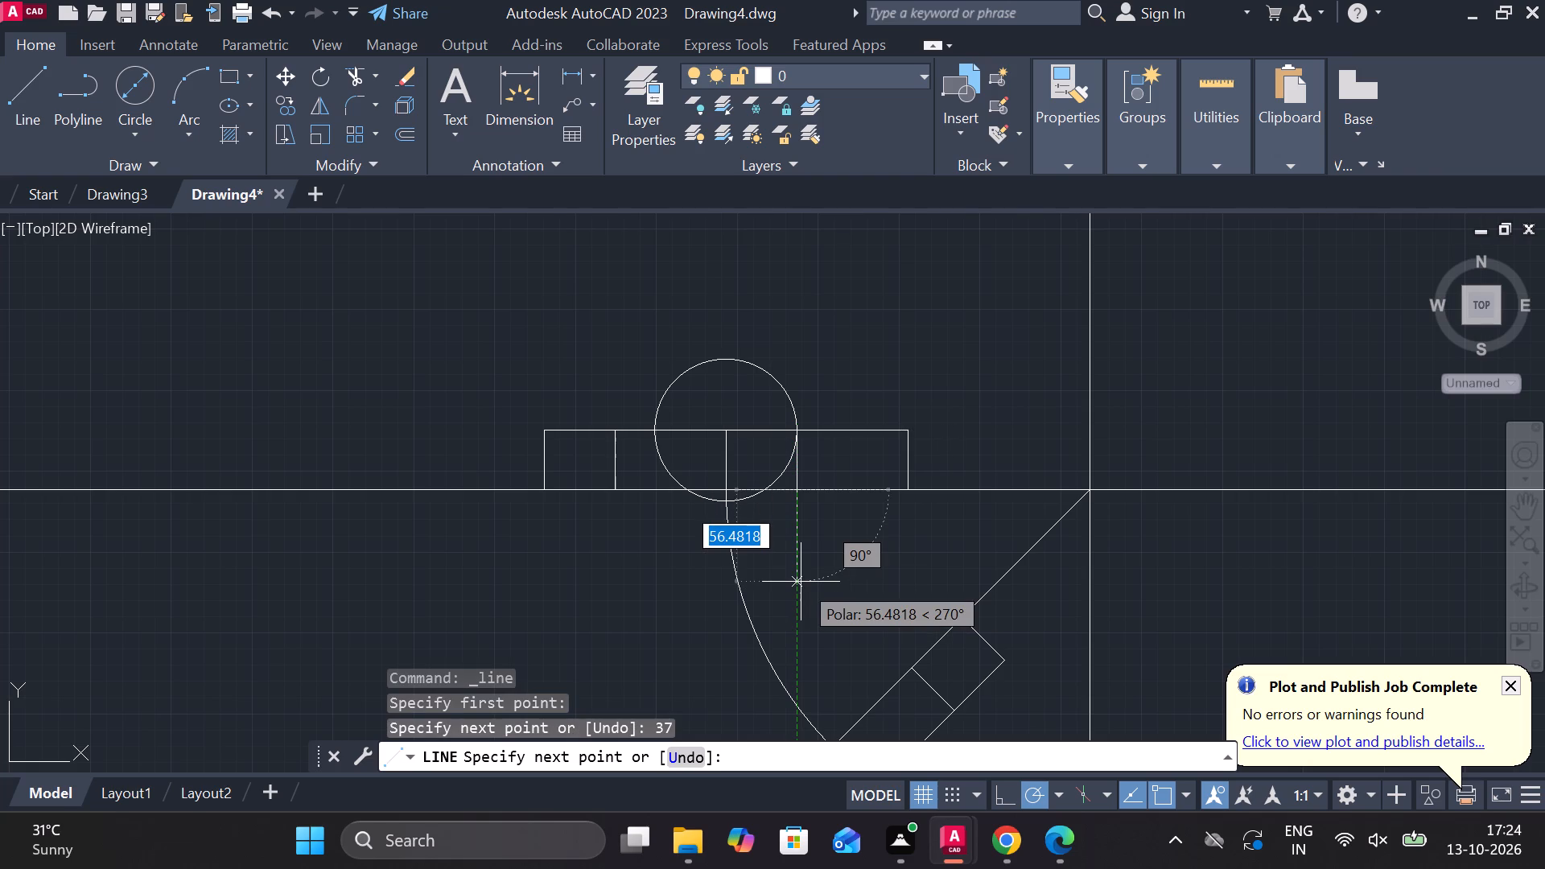
pyautogui.press('Escape')
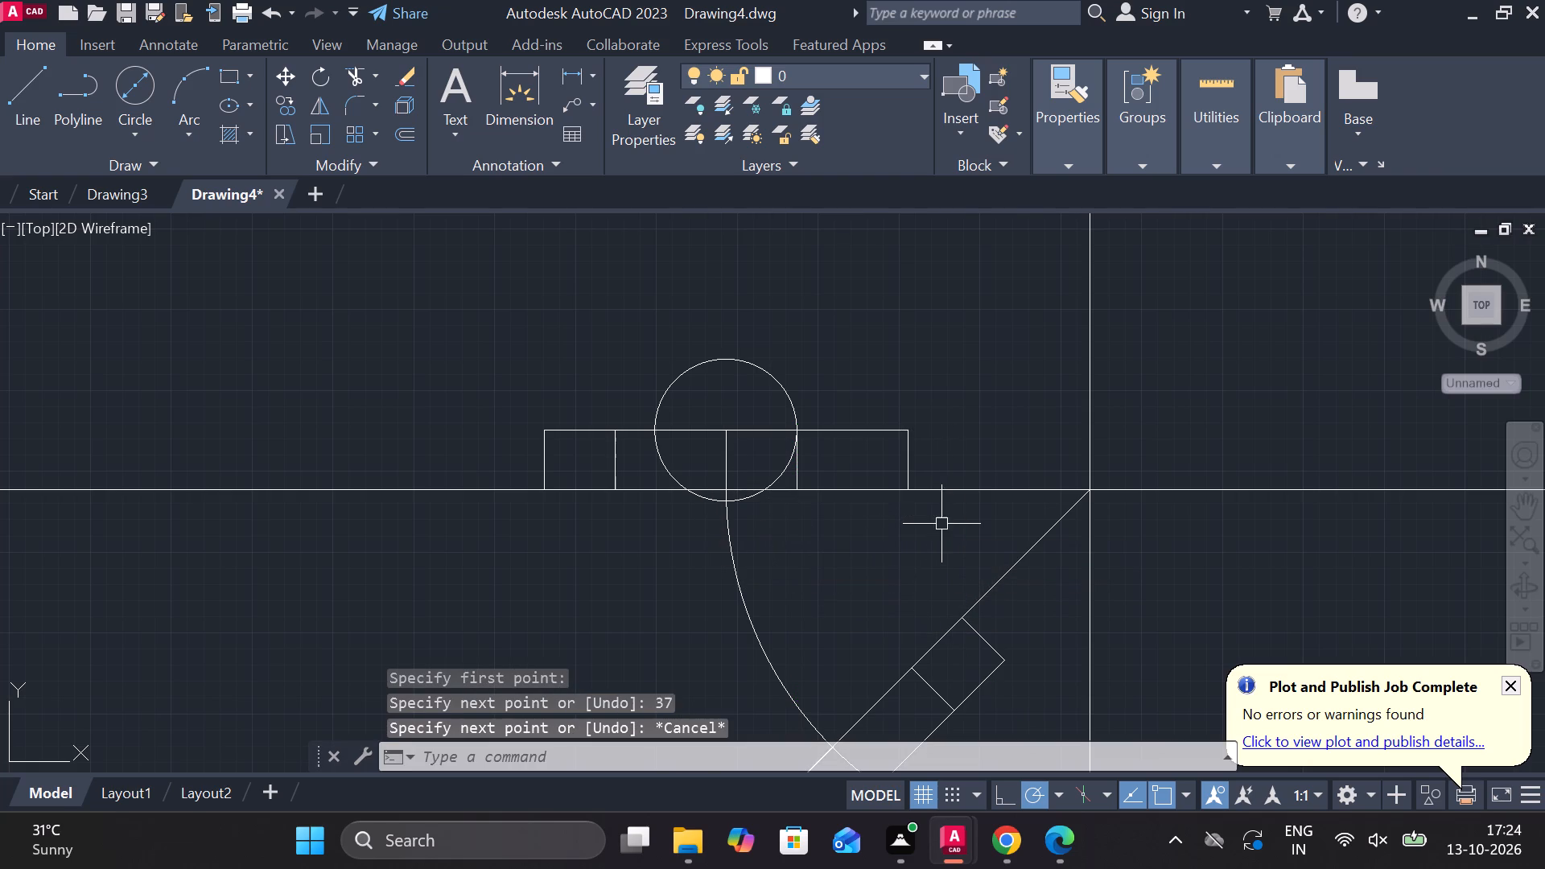
# Delete the upper rectangle's old inner line nearest its left edge.
pyautogui.click(613, 465)
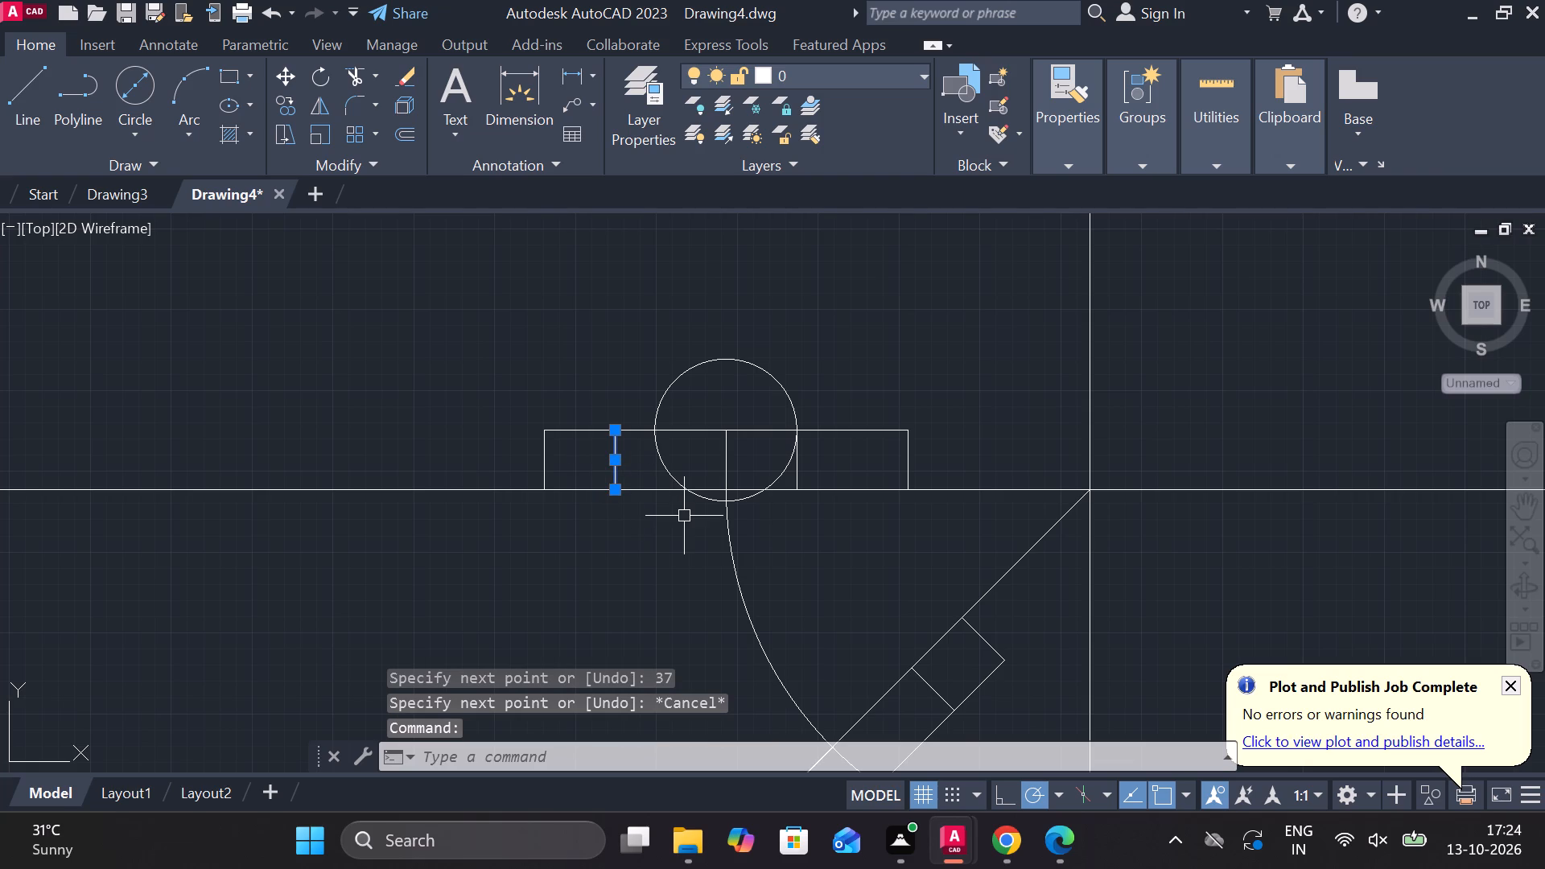
pyautogui.press('Delete')
# Draw a 37 line straight down from the circle's left-hand intersection with the upper rectangle's top edge.
pyautogui.click(18, 85)
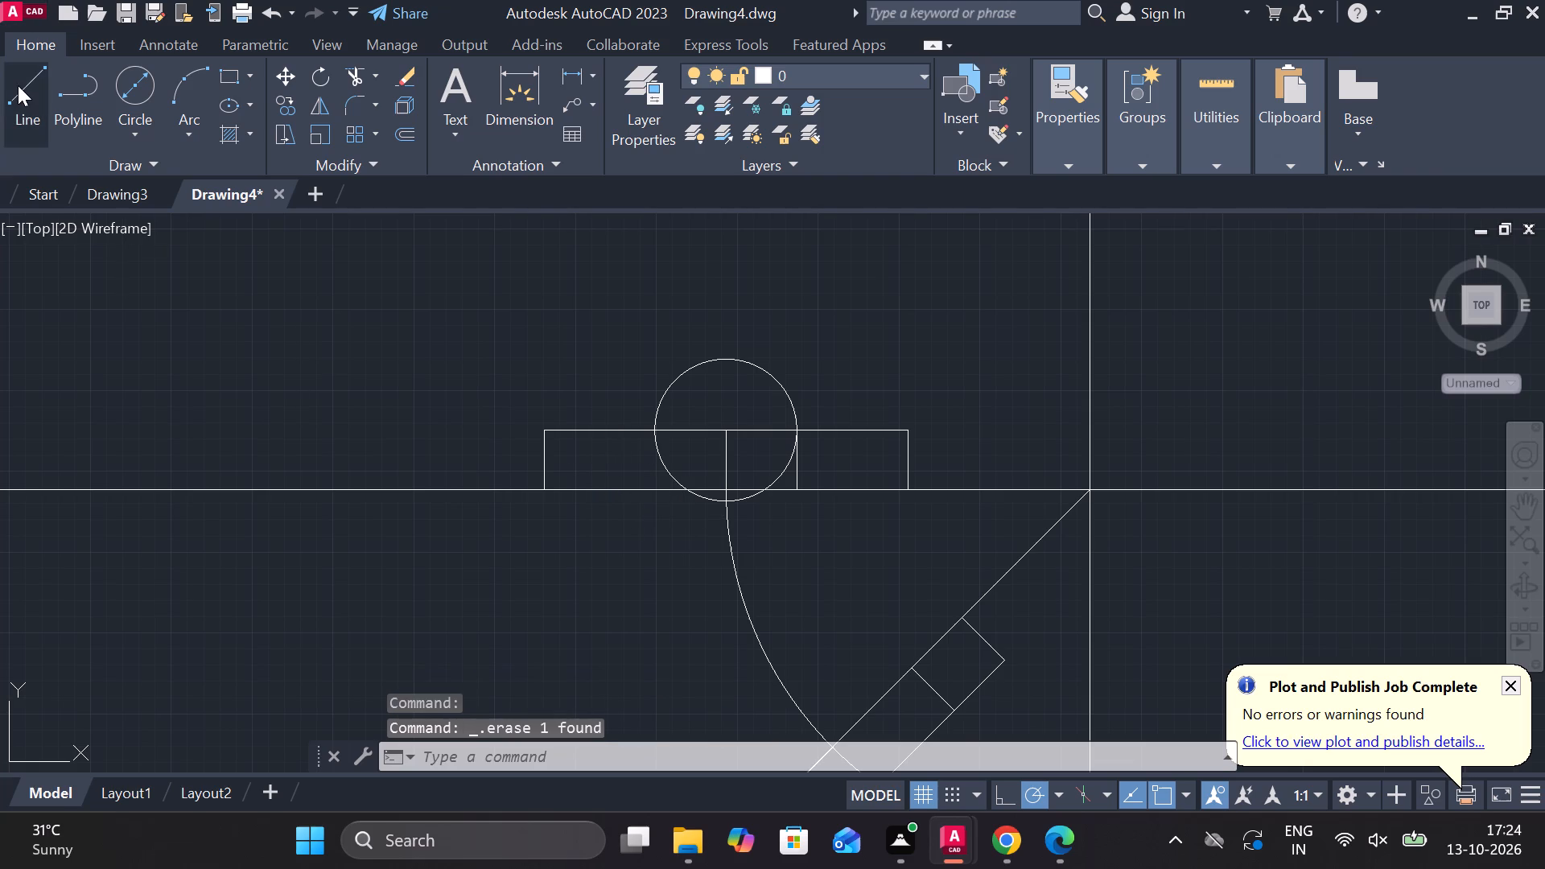
pyautogui.click(657, 435)
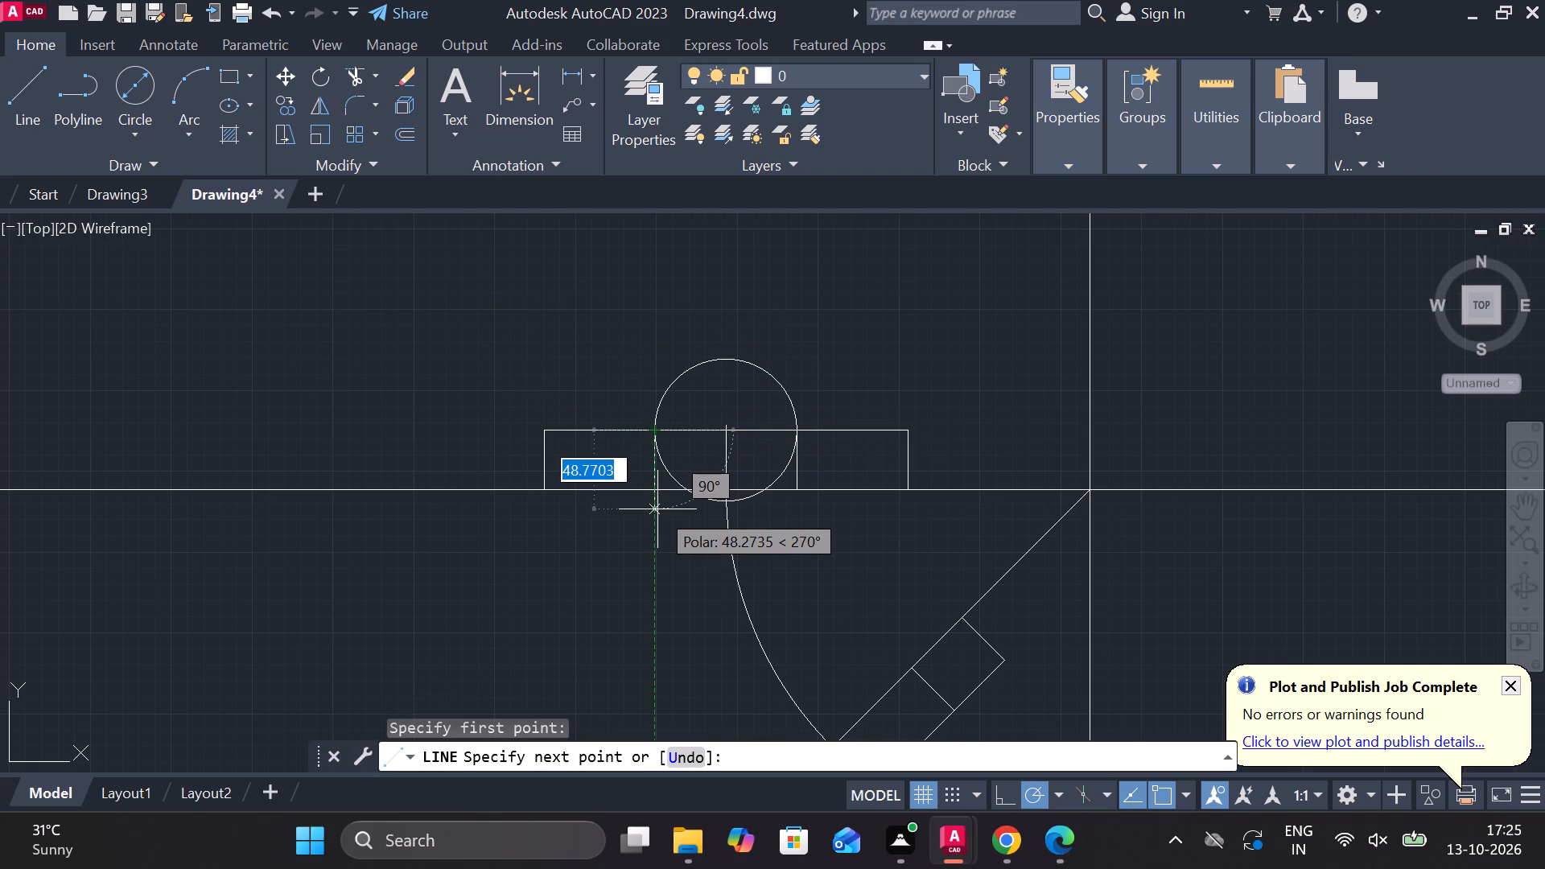
pyautogui.press('3')
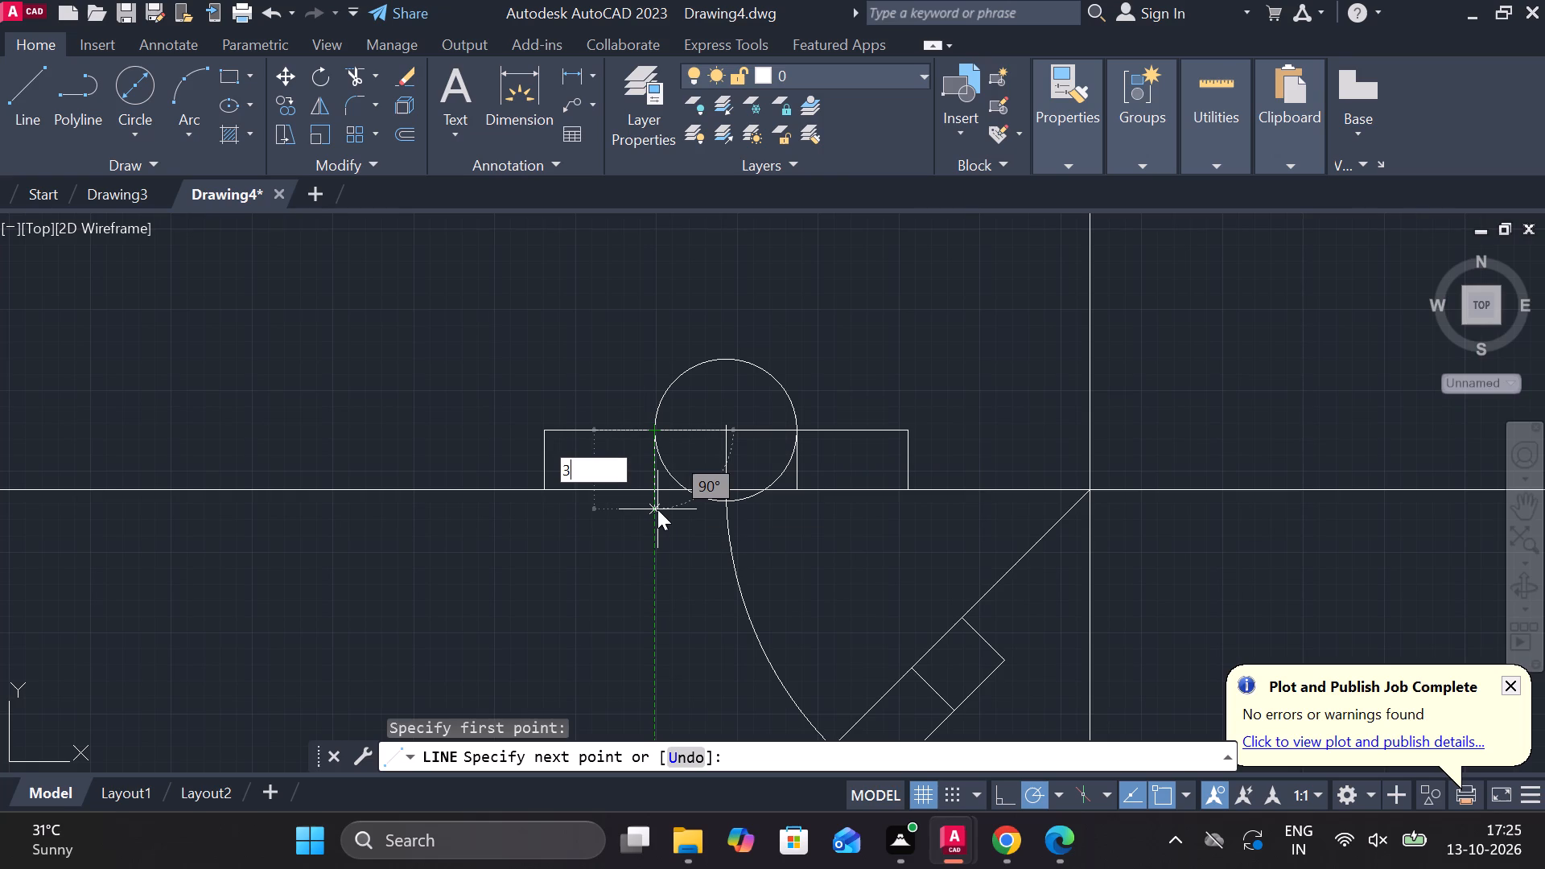
pyautogui.press('7')
pyautogui.press('Return')
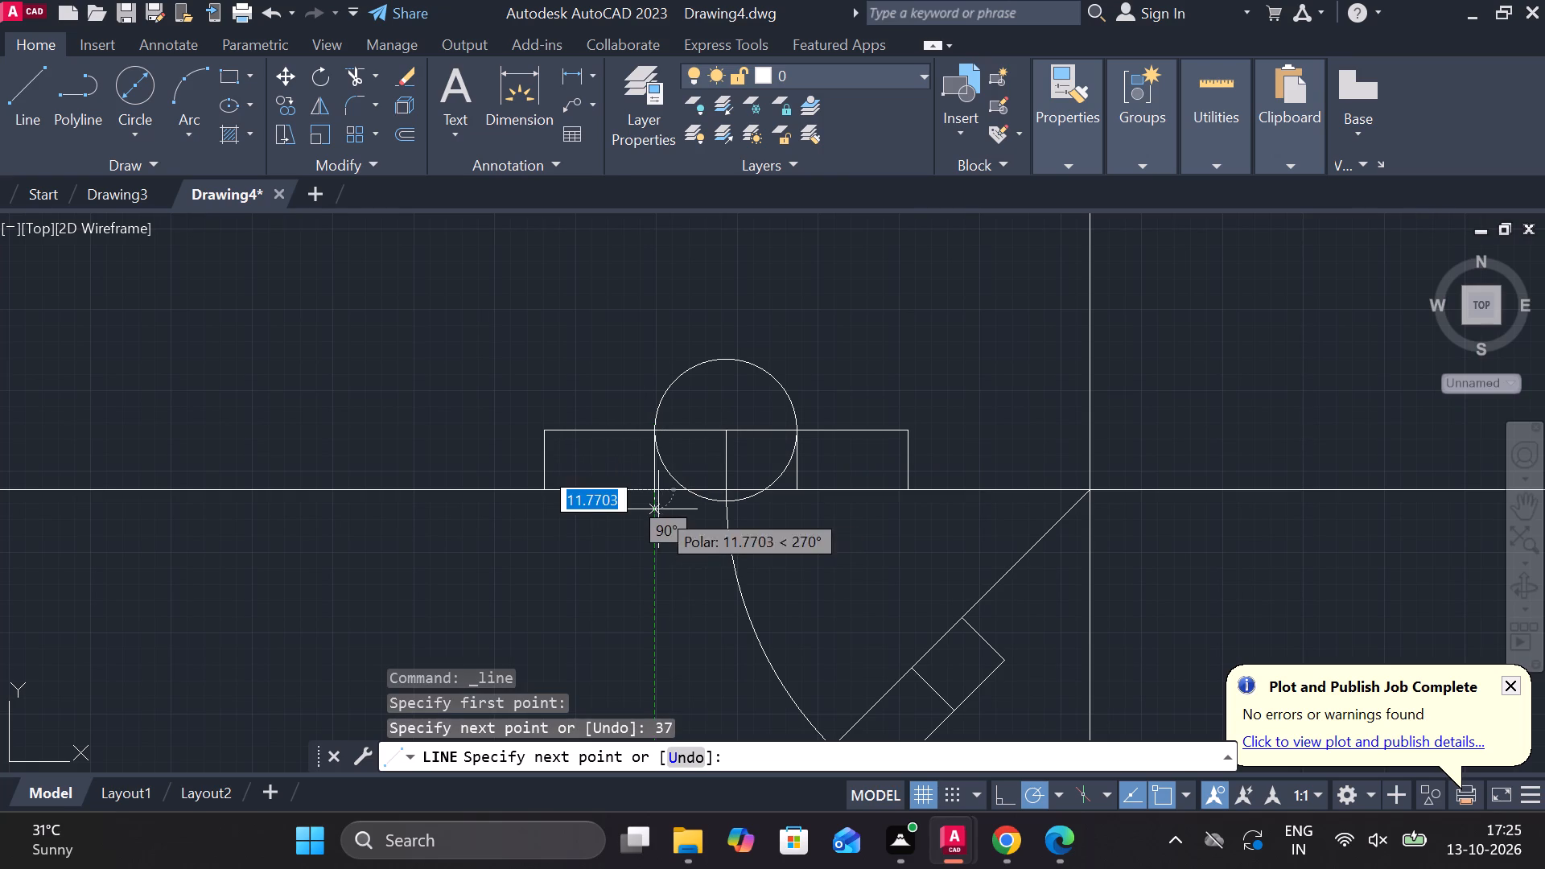
pyautogui.press('Escape')
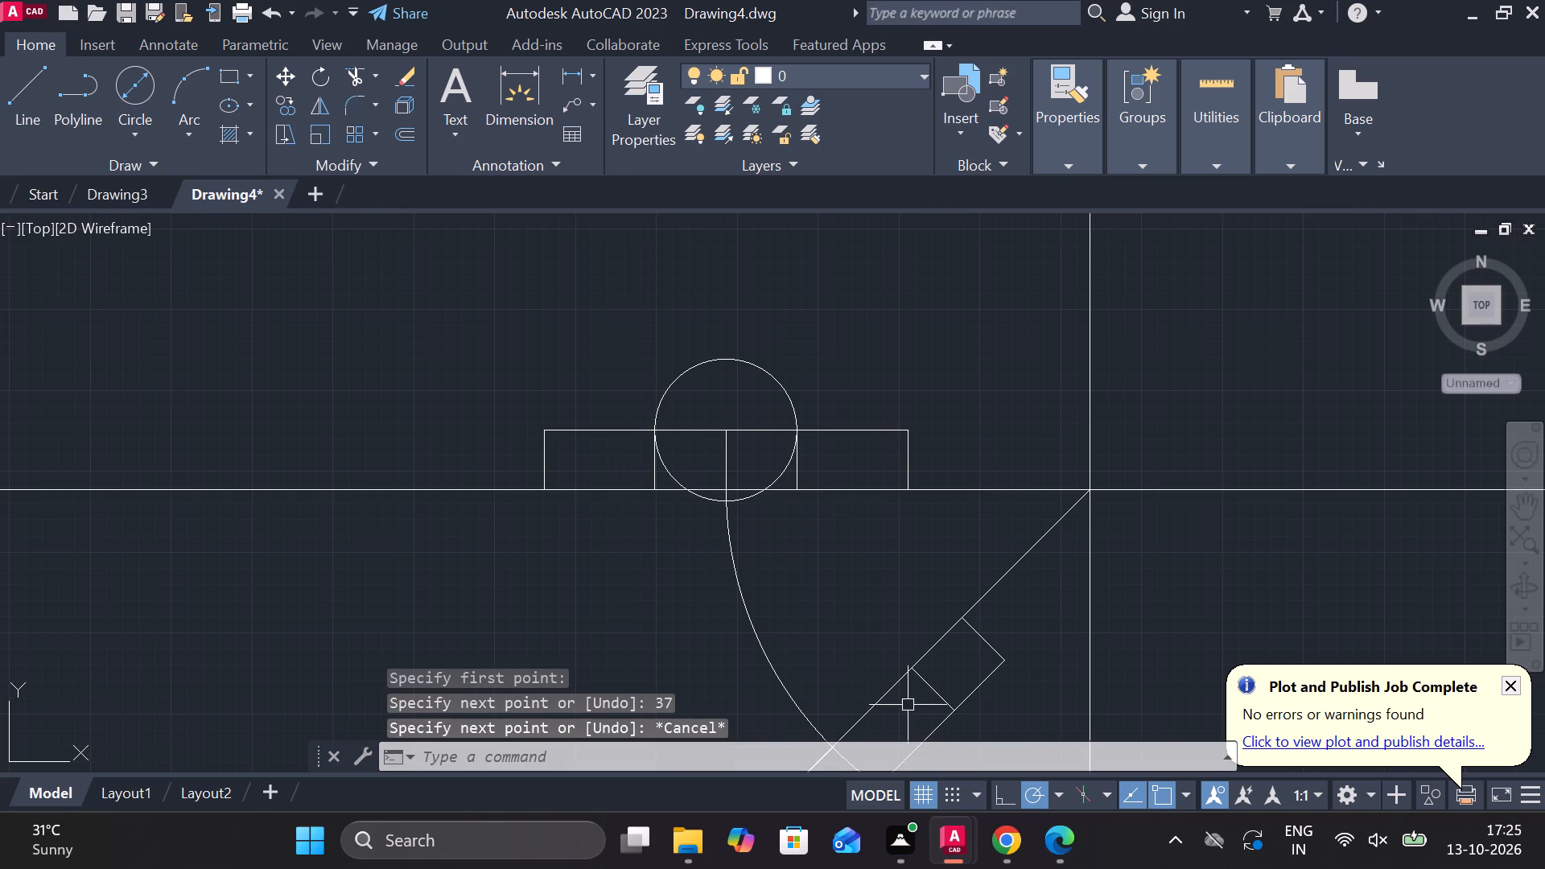
# Delete the 45° tilted rectangle's inner line nearest its upper end.
pyautogui.scroll(-1, 768, 570)
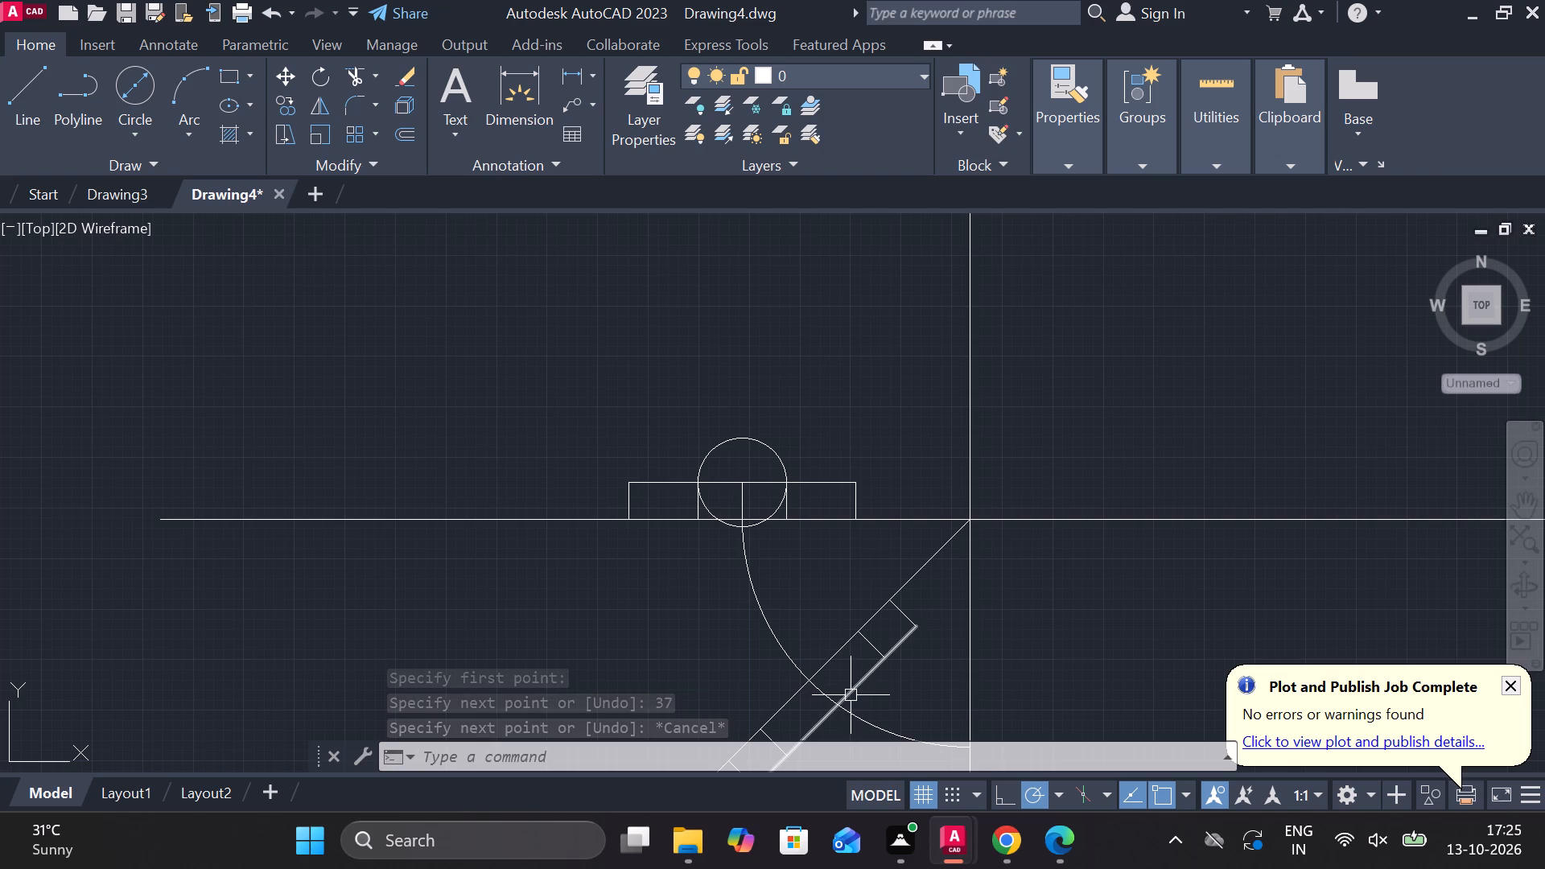
pyautogui.click(875, 649)
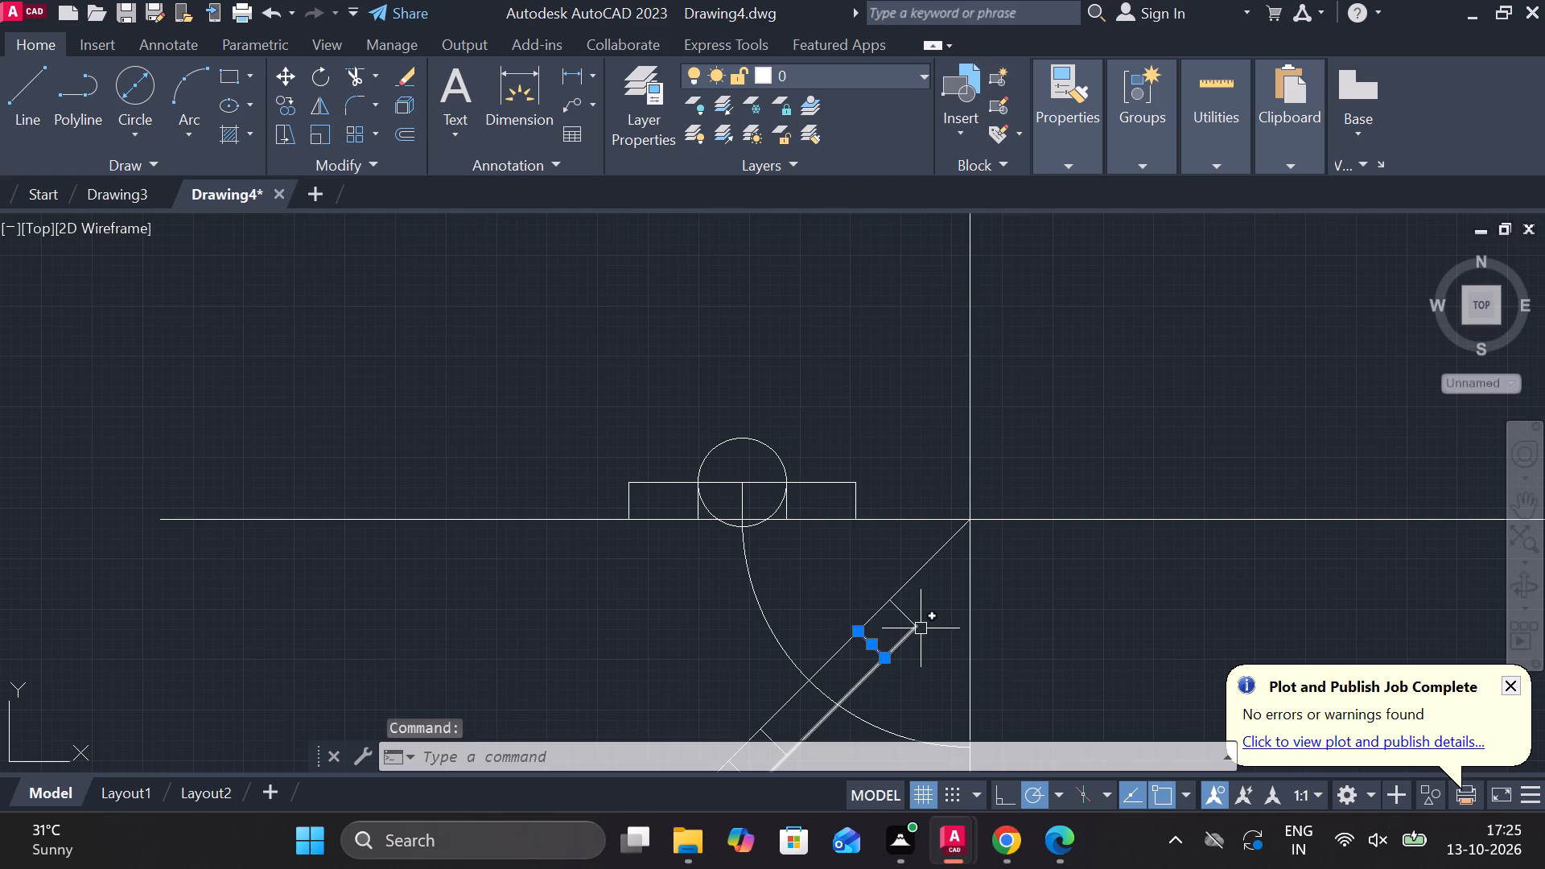
pyautogui.press('Delete')
# Delete the 45° tilted rectangle's inner line nearest its lower end.
pyautogui.scroll(1, 760, 671)
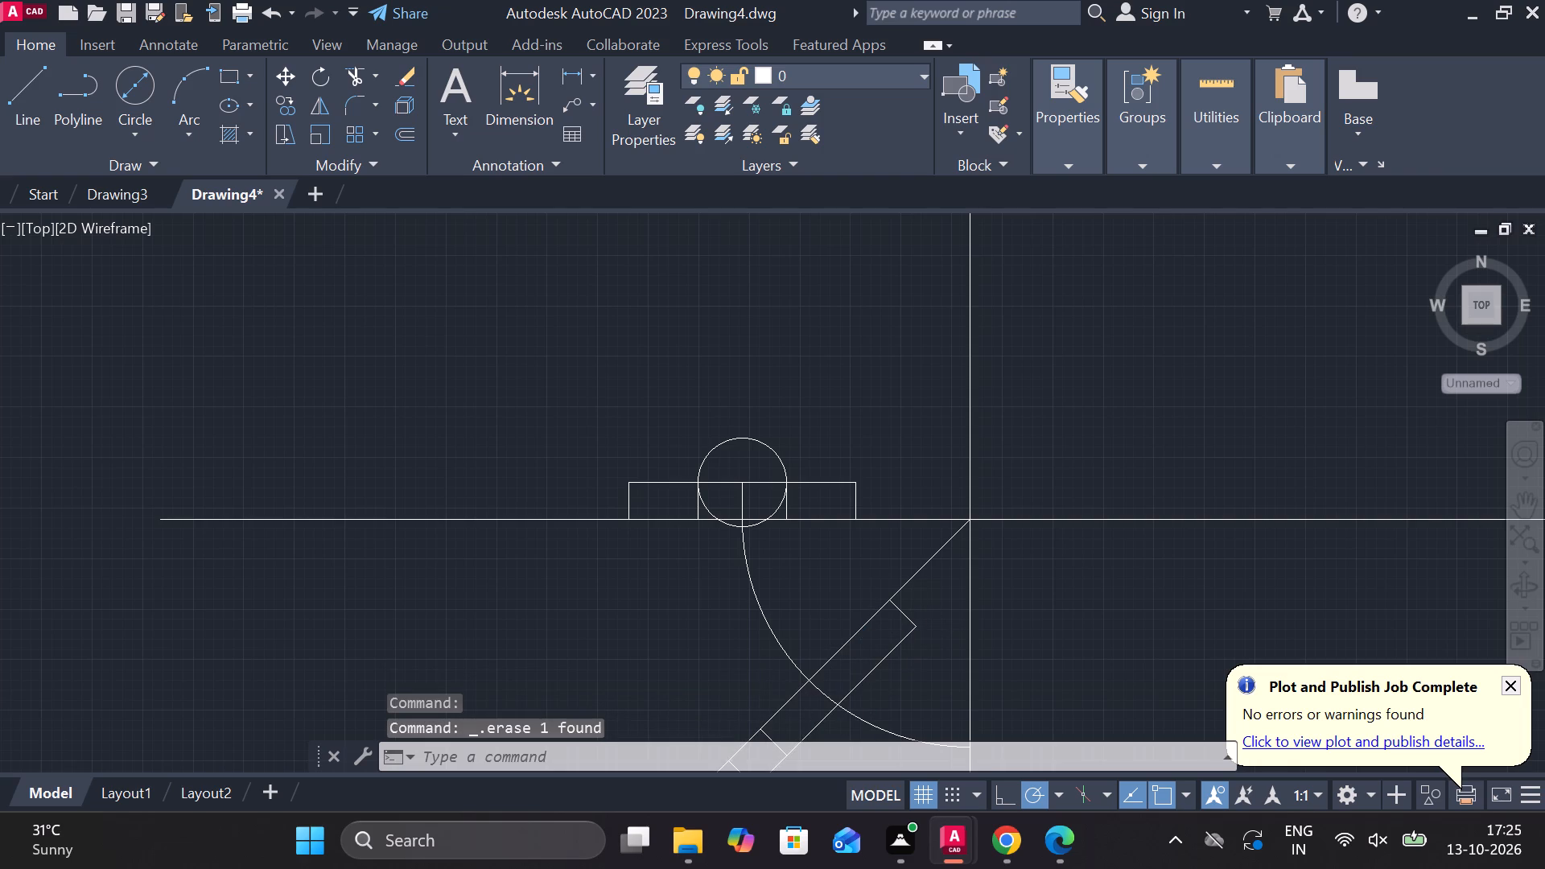
pyautogui.scroll(1, 760, 671)
pyautogui.scroll(-4, 760, 671)
pyautogui.scroll(1, 776, 710)
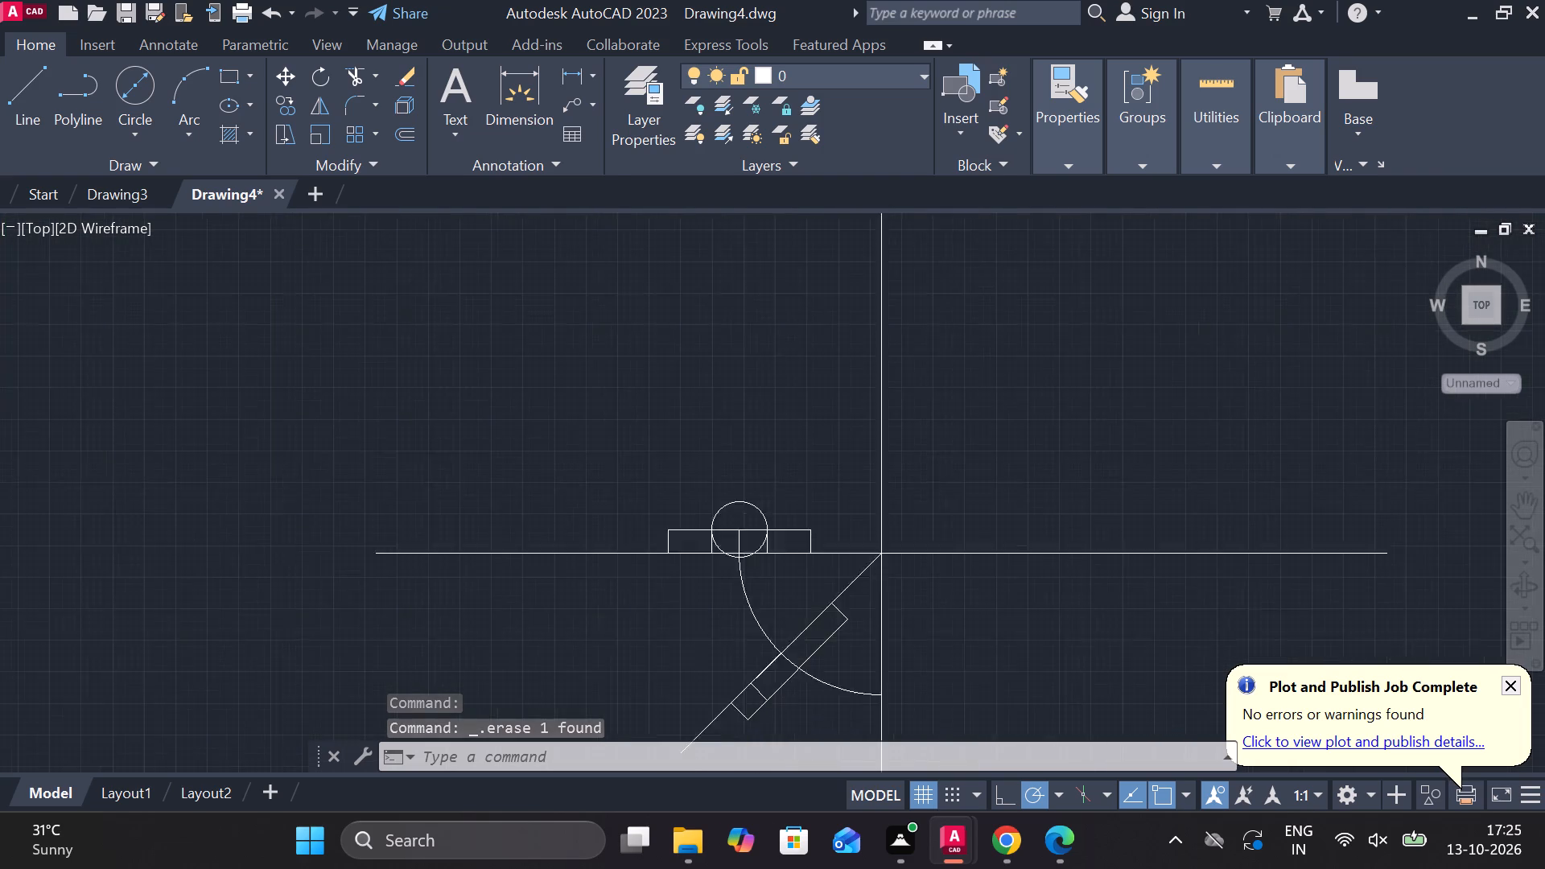
pyautogui.scroll(4, 776, 710)
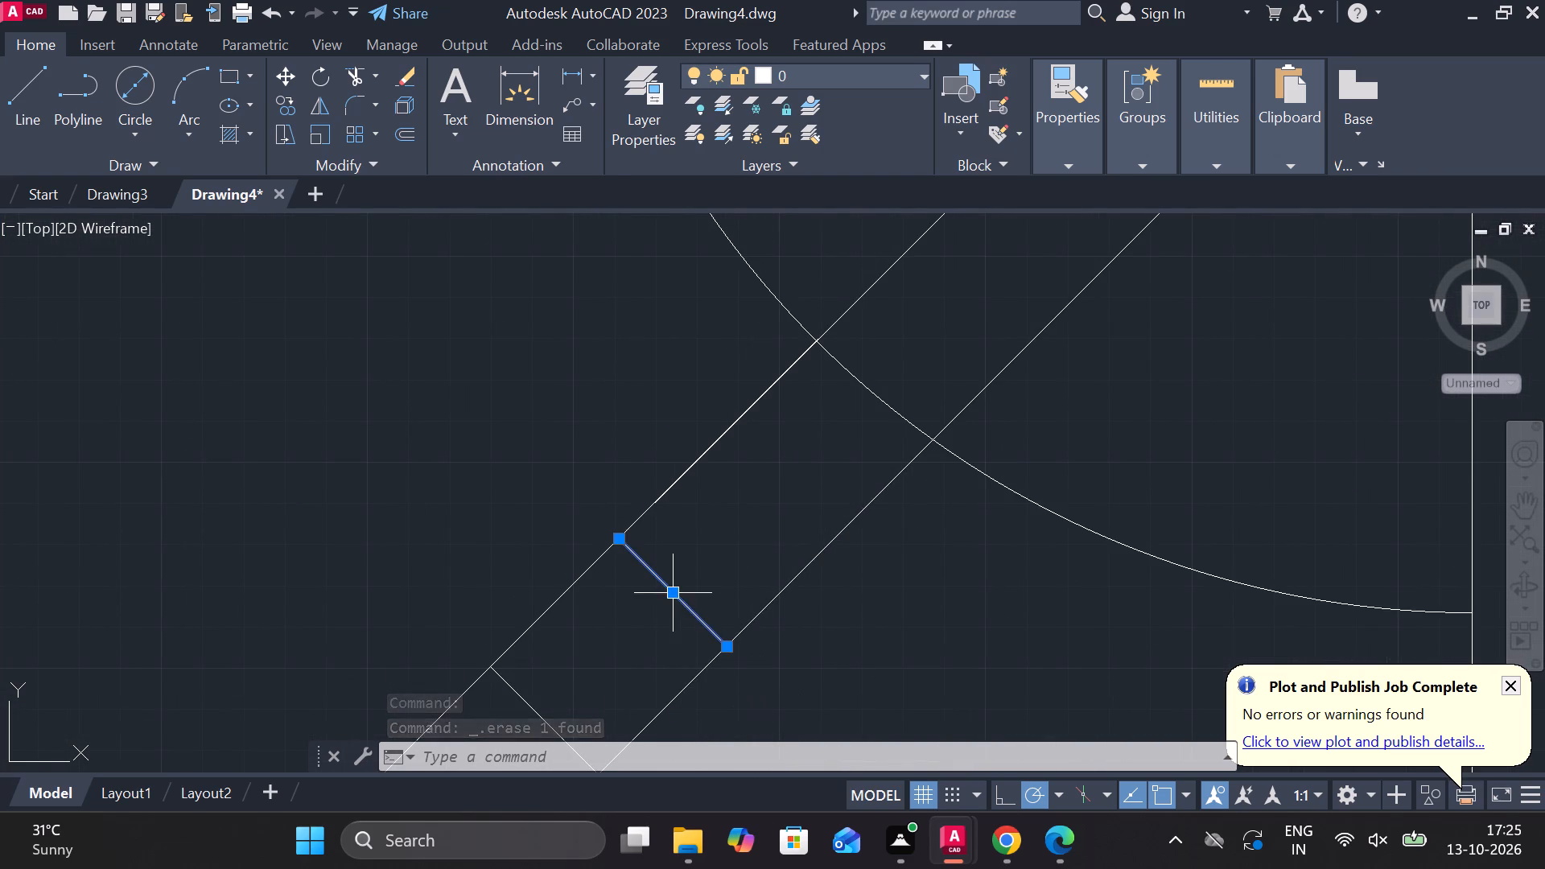
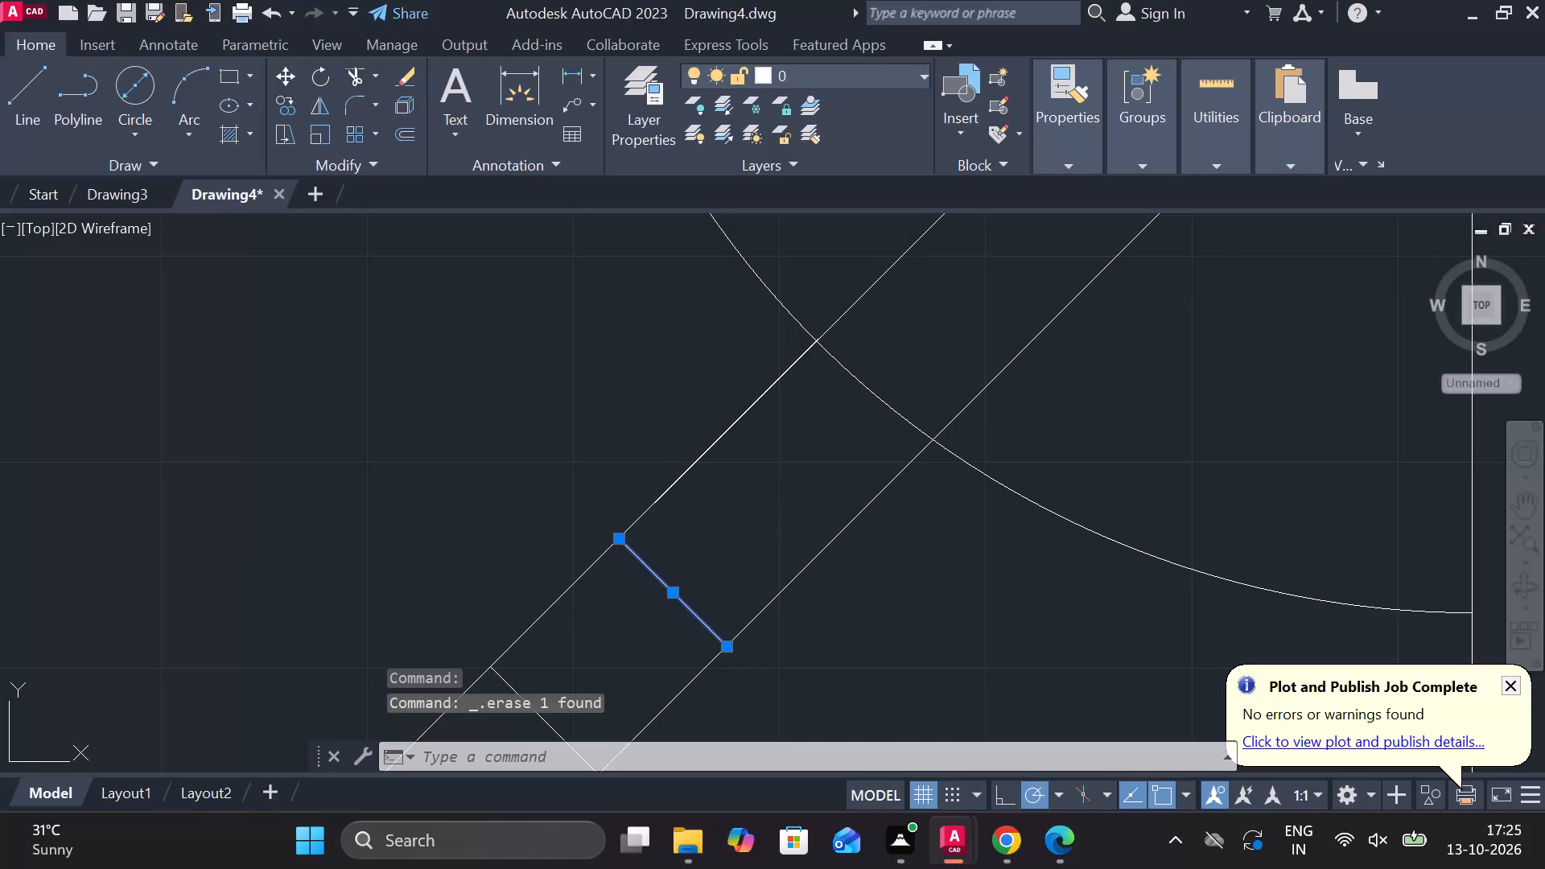
# Draw an 88 diameter circle centred where the quarter arc crosses the 45° tilted rectangle's lower long edge.
pyautogui.scroll(3, 698, 408)
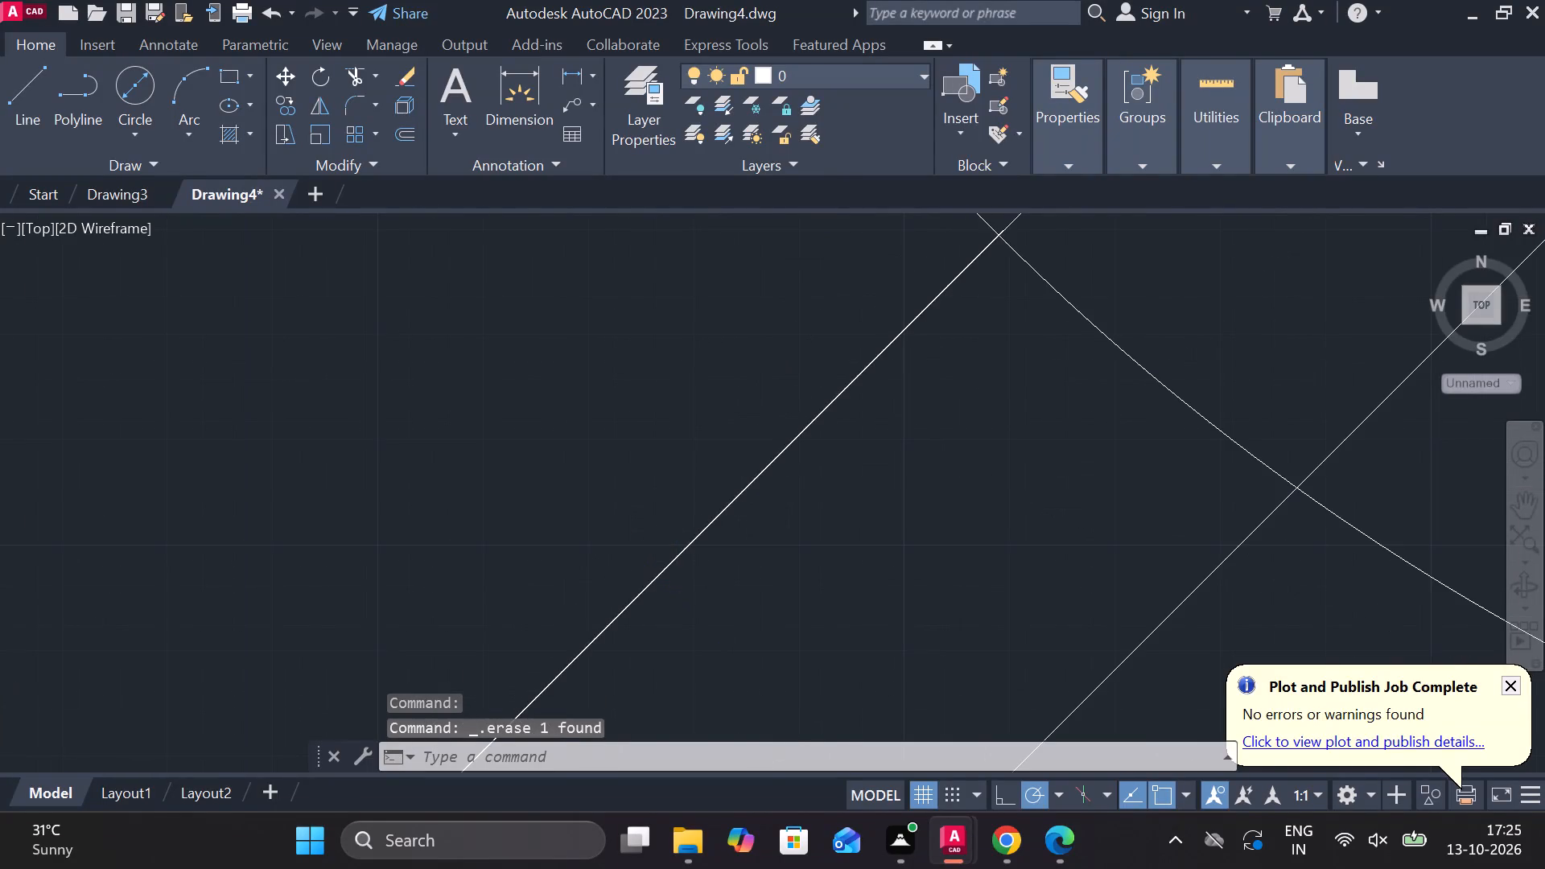
pyautogui.scroll(4, 679, 549)
pyautogui.scroll(-3, 679, 549)
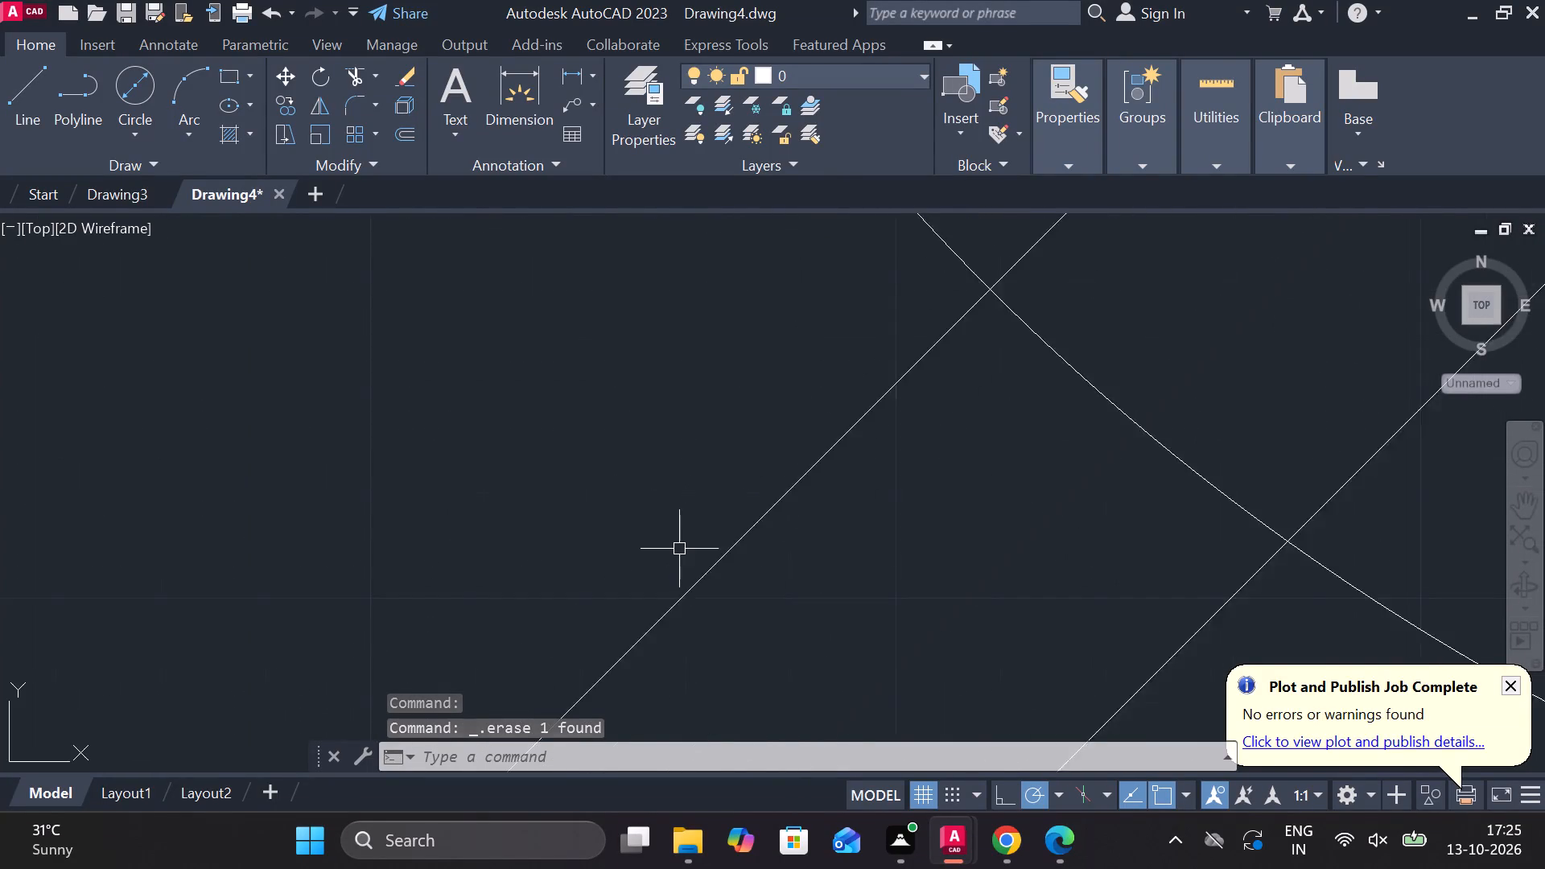
pyautogui.scroll(-7, 679, 549)
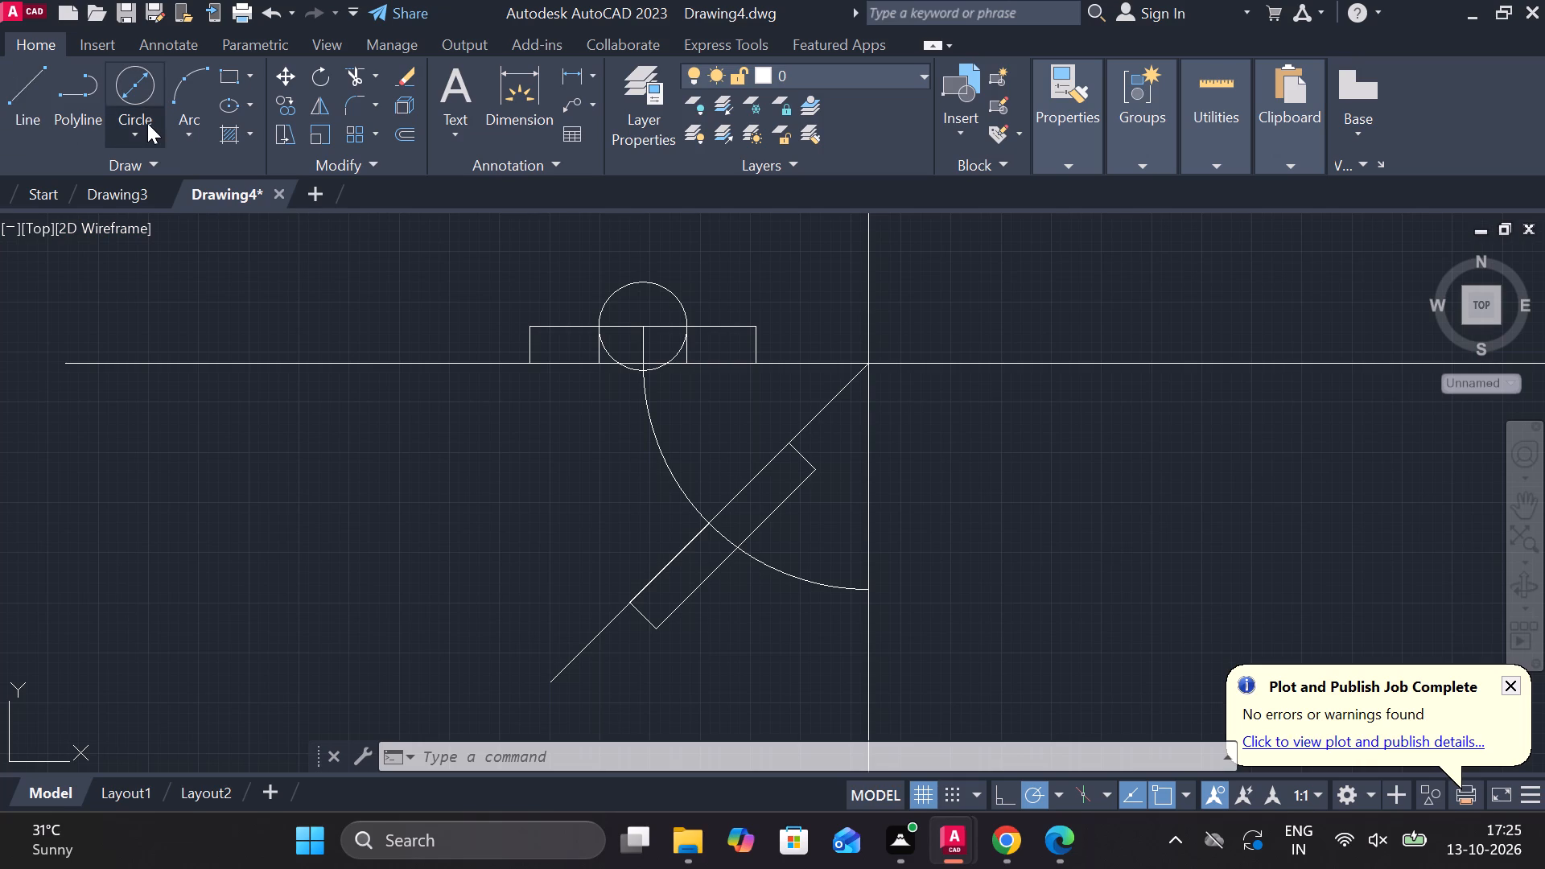
pyautogui.click(142, 94)
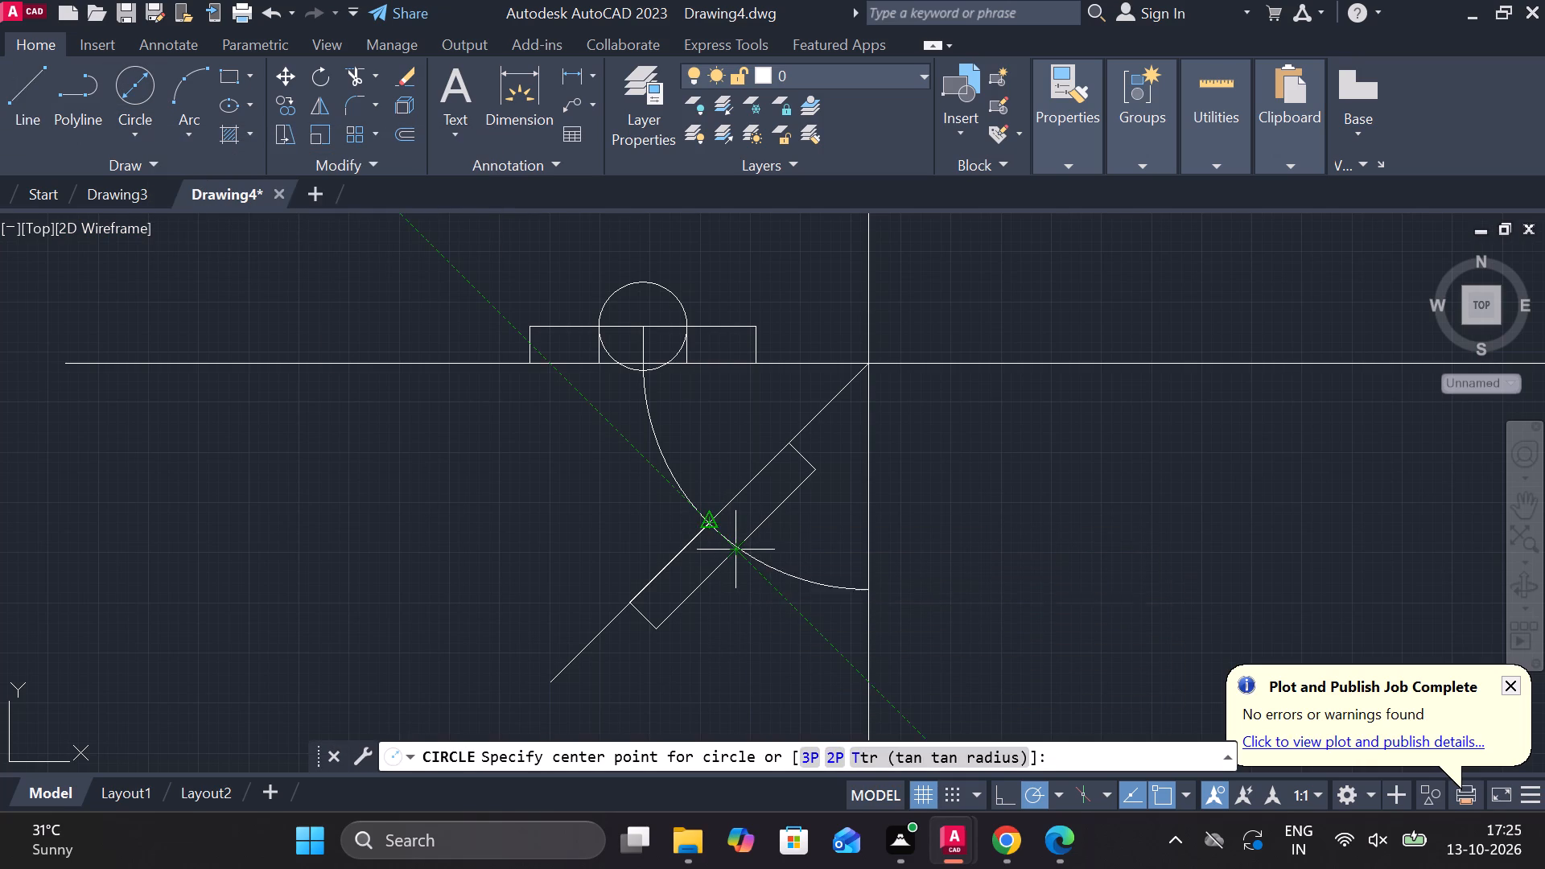
pyautogui.scroll(3, 736, 548)
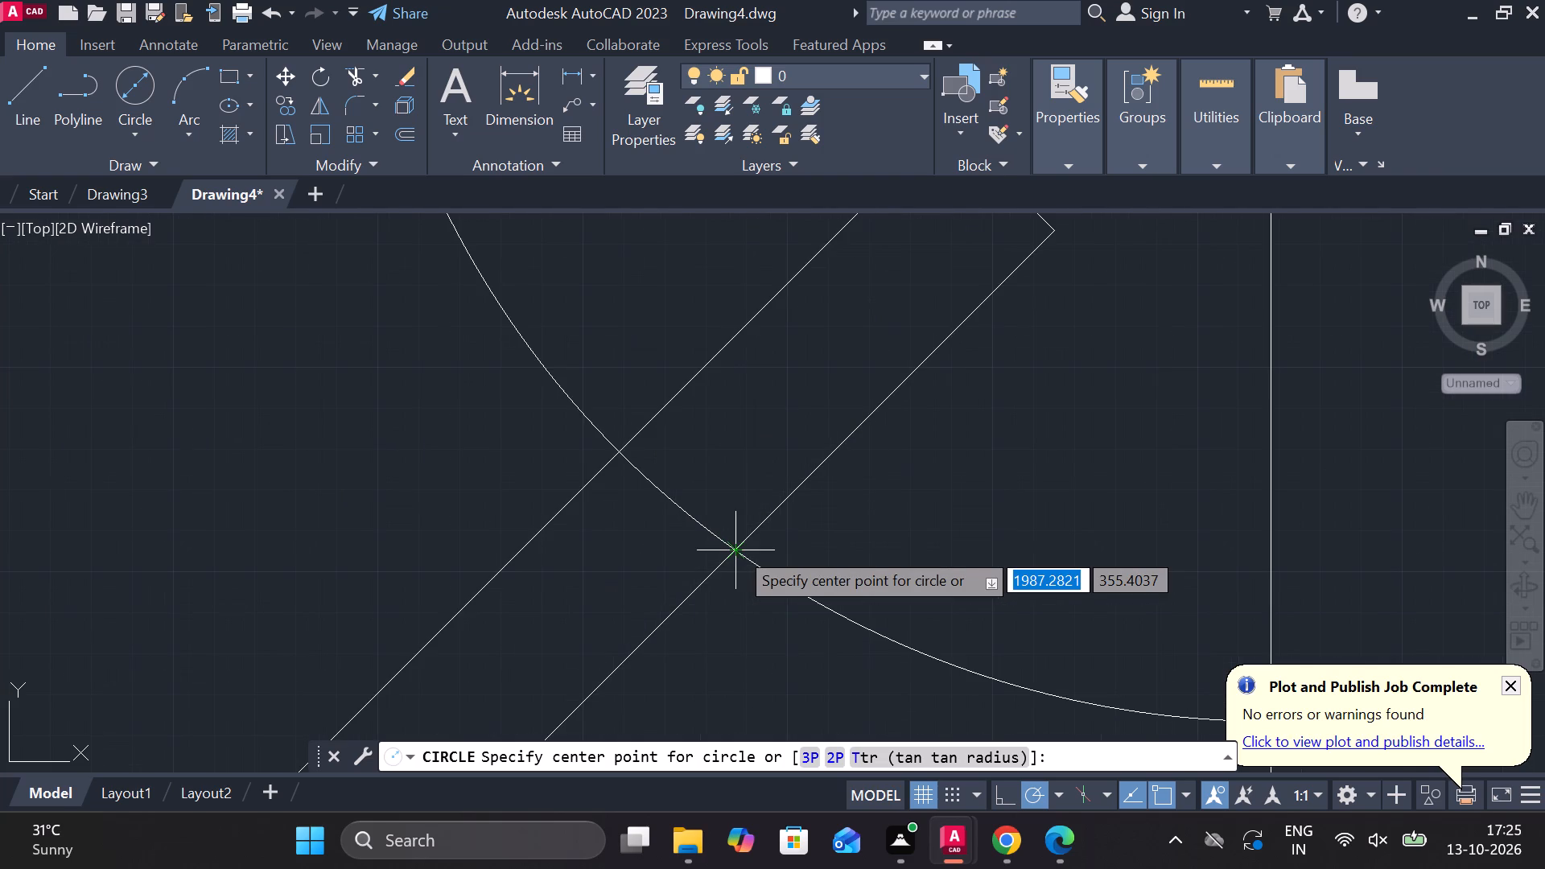
pyautogui.doubleClick(737, 550)
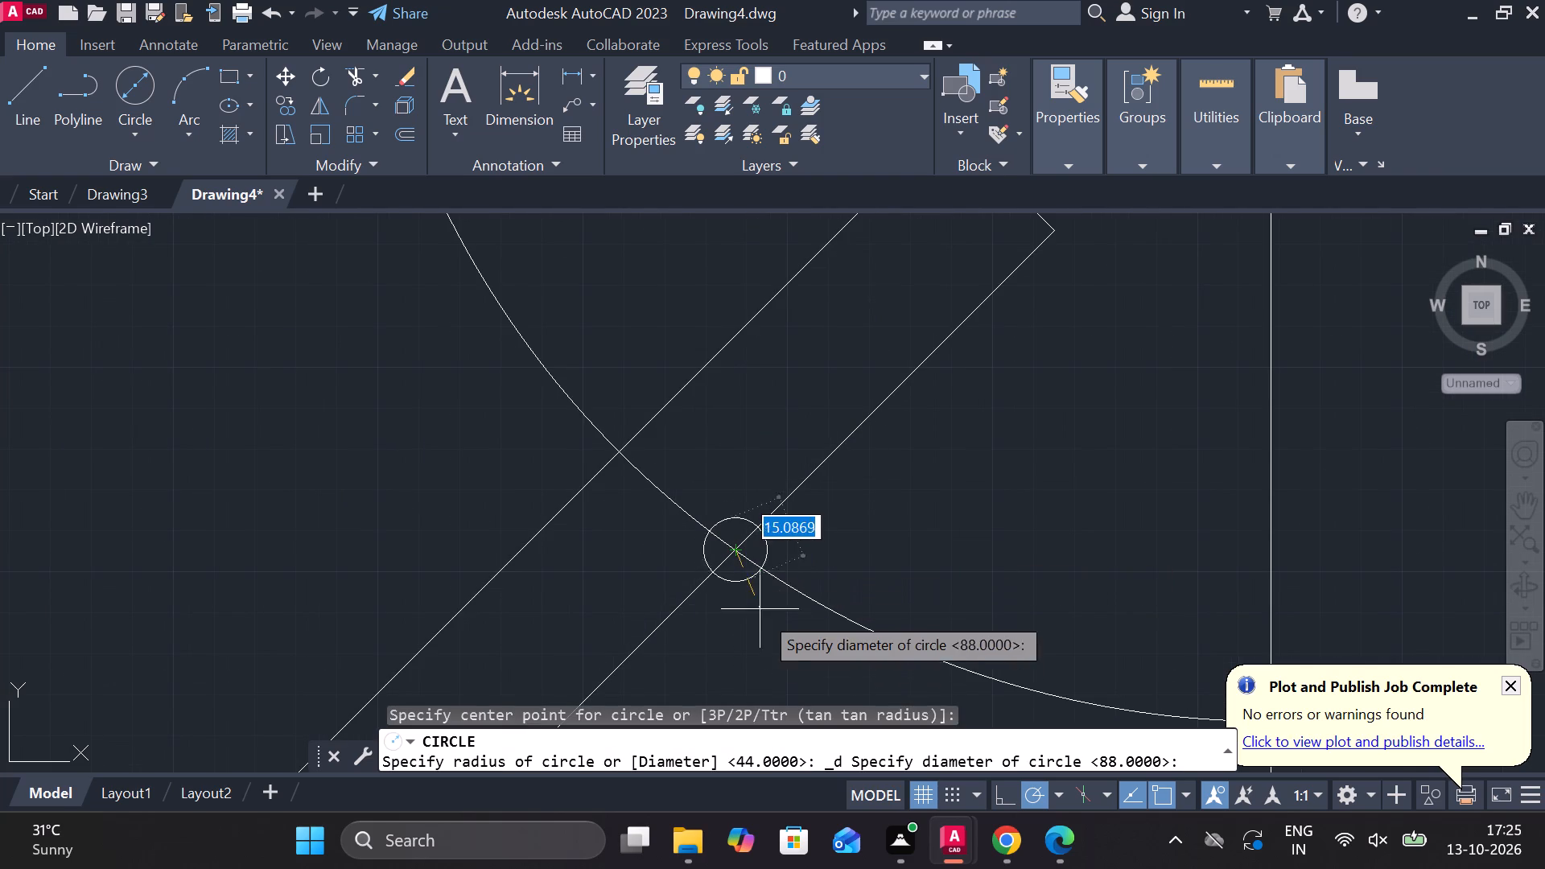
pyautogui.write('88')
pyautogui.press('Return')
# Draw a 37 line at 135° across the tilted rectangle from the new circle's upper intersection with its lower long edge.
pyautogui.scroll(-3, 782, 664)
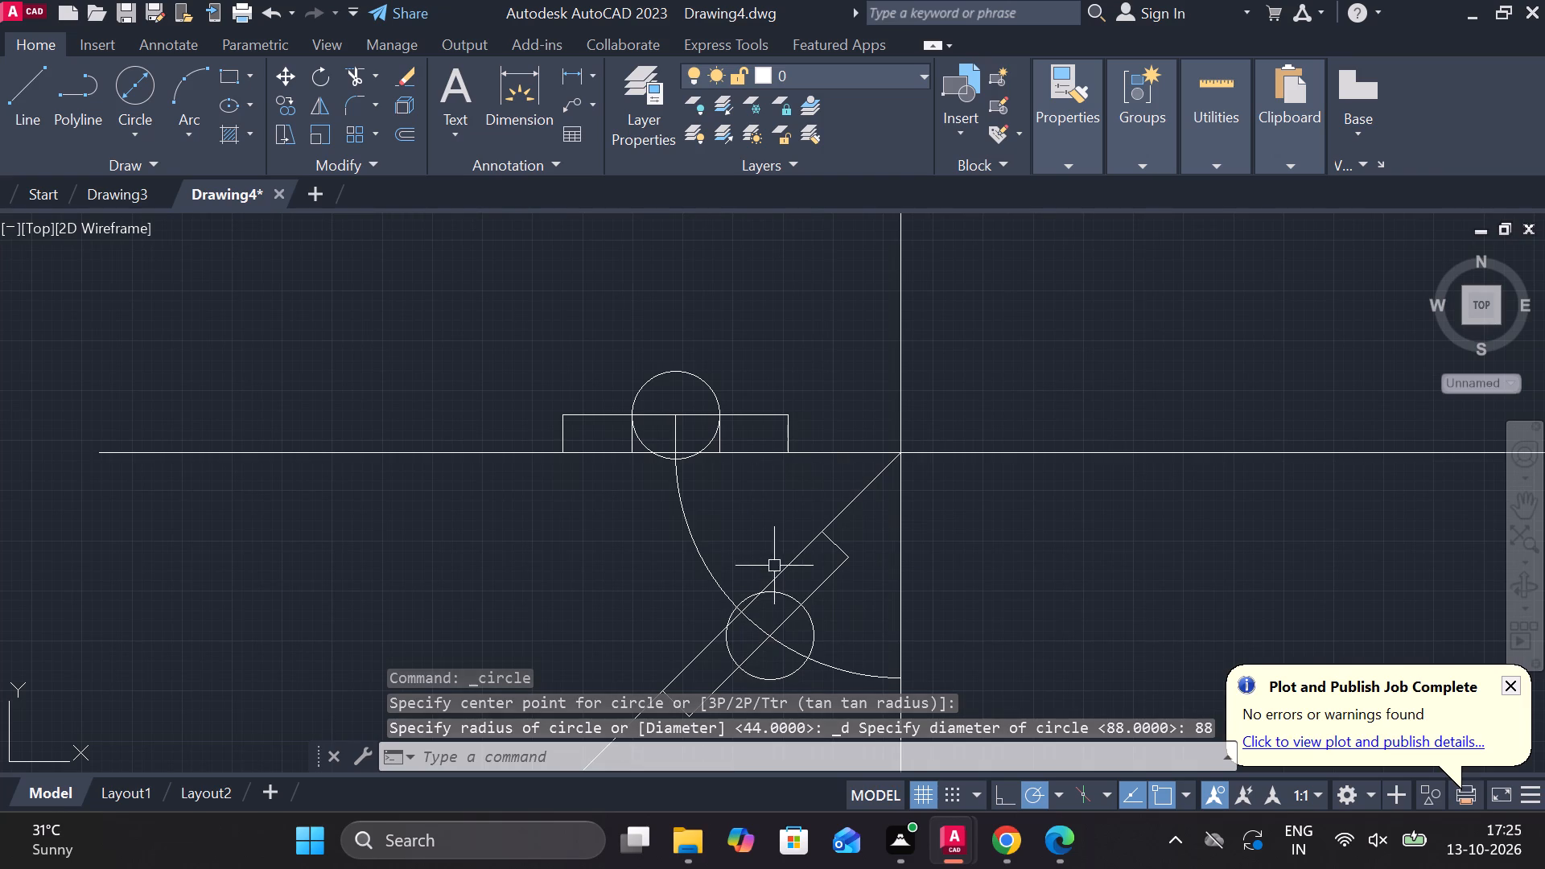
pyautogui.click(28, 105)
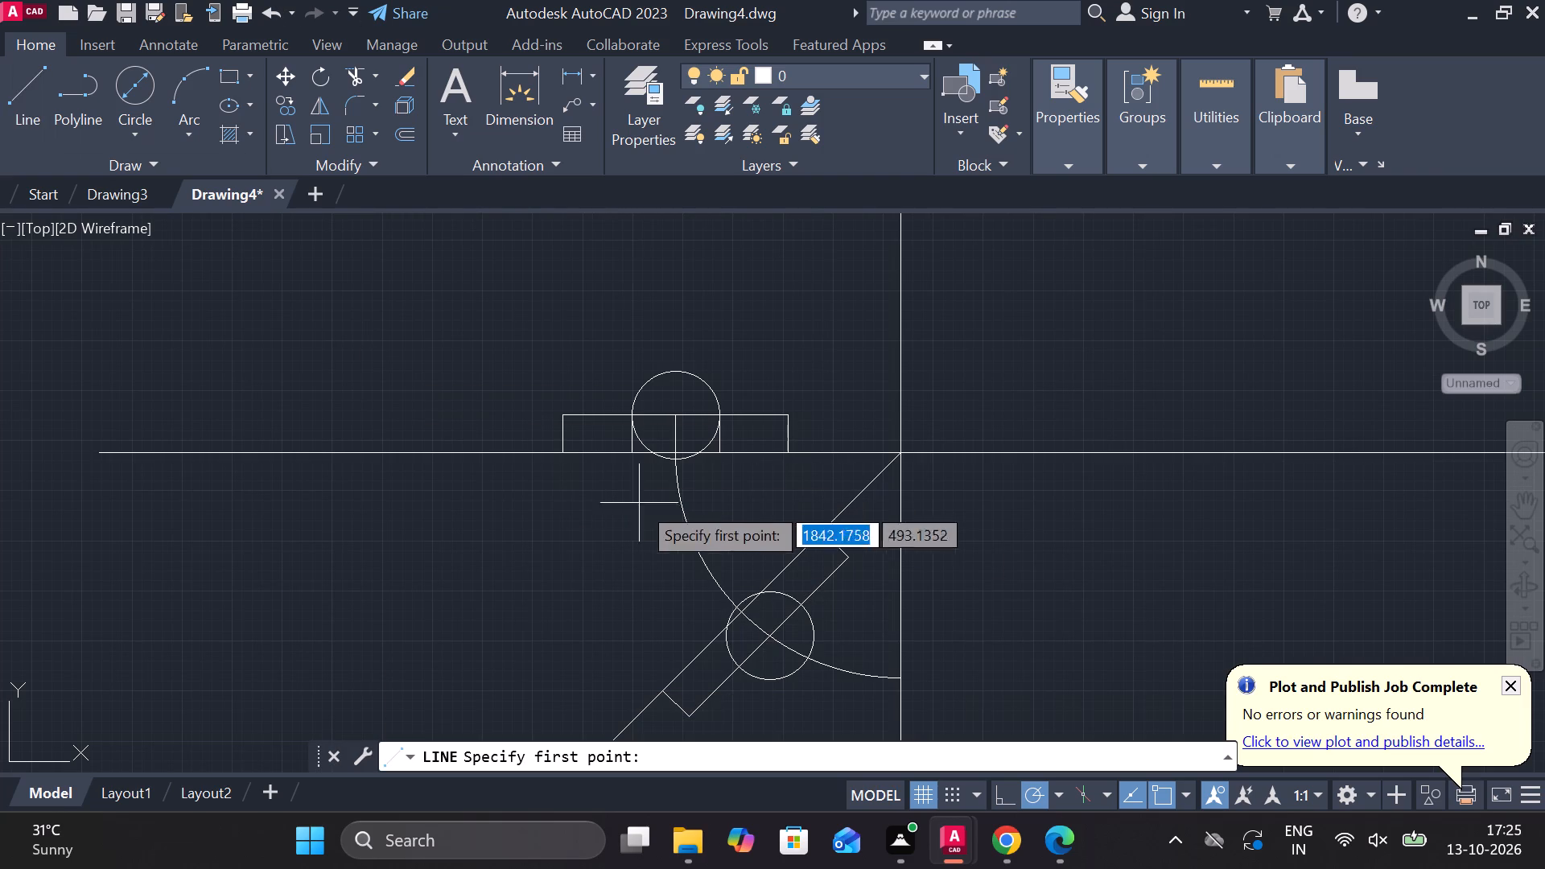
pyautogui.click(803, 602)
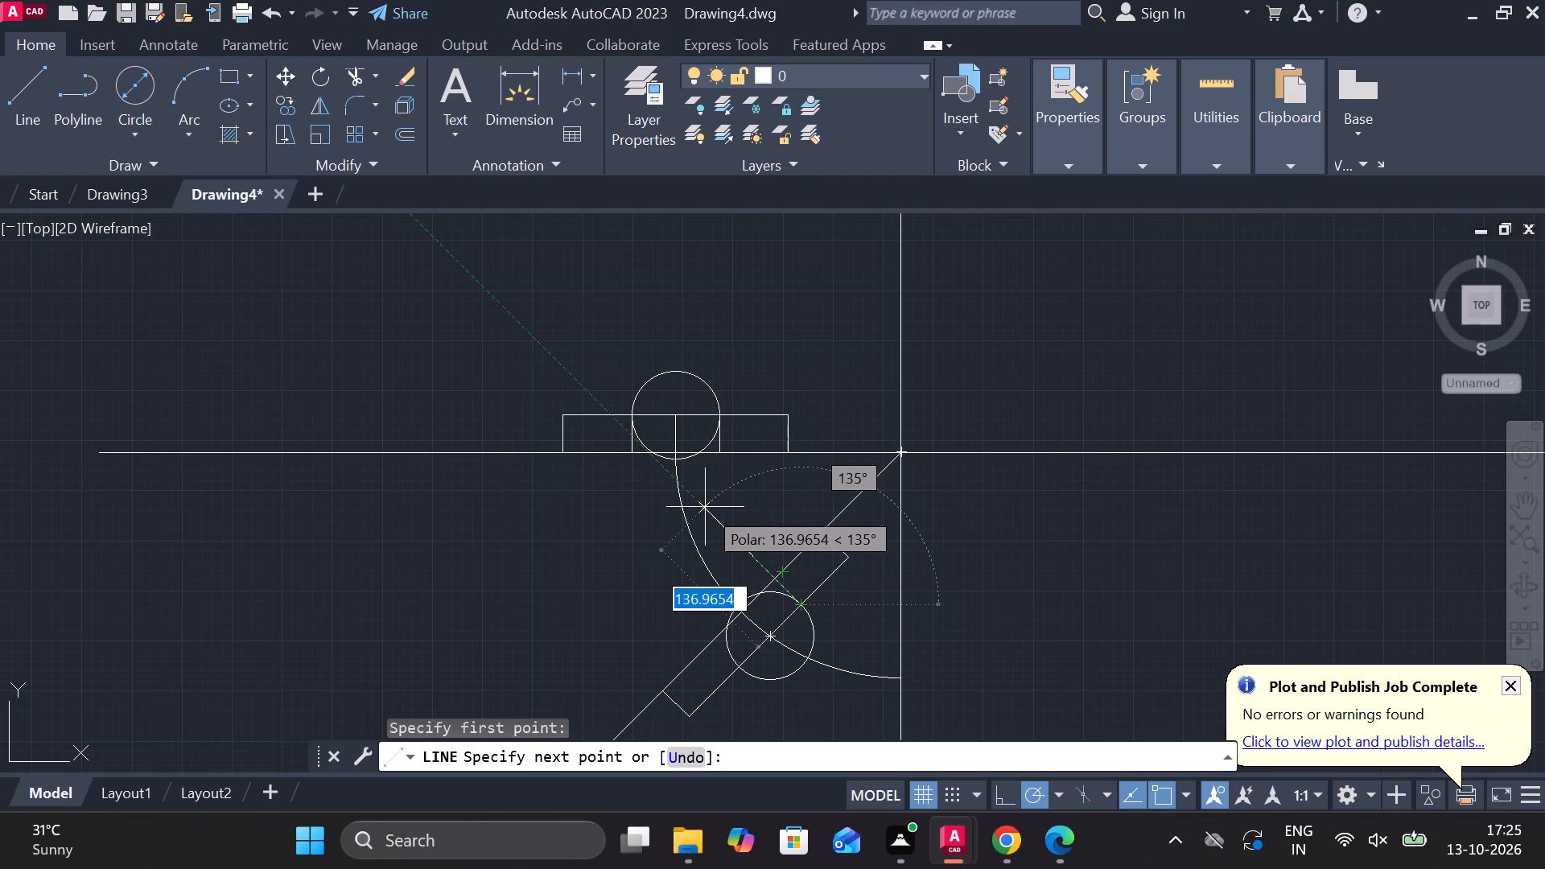
pyautogui.write('37')
pyautogui.press('Return')
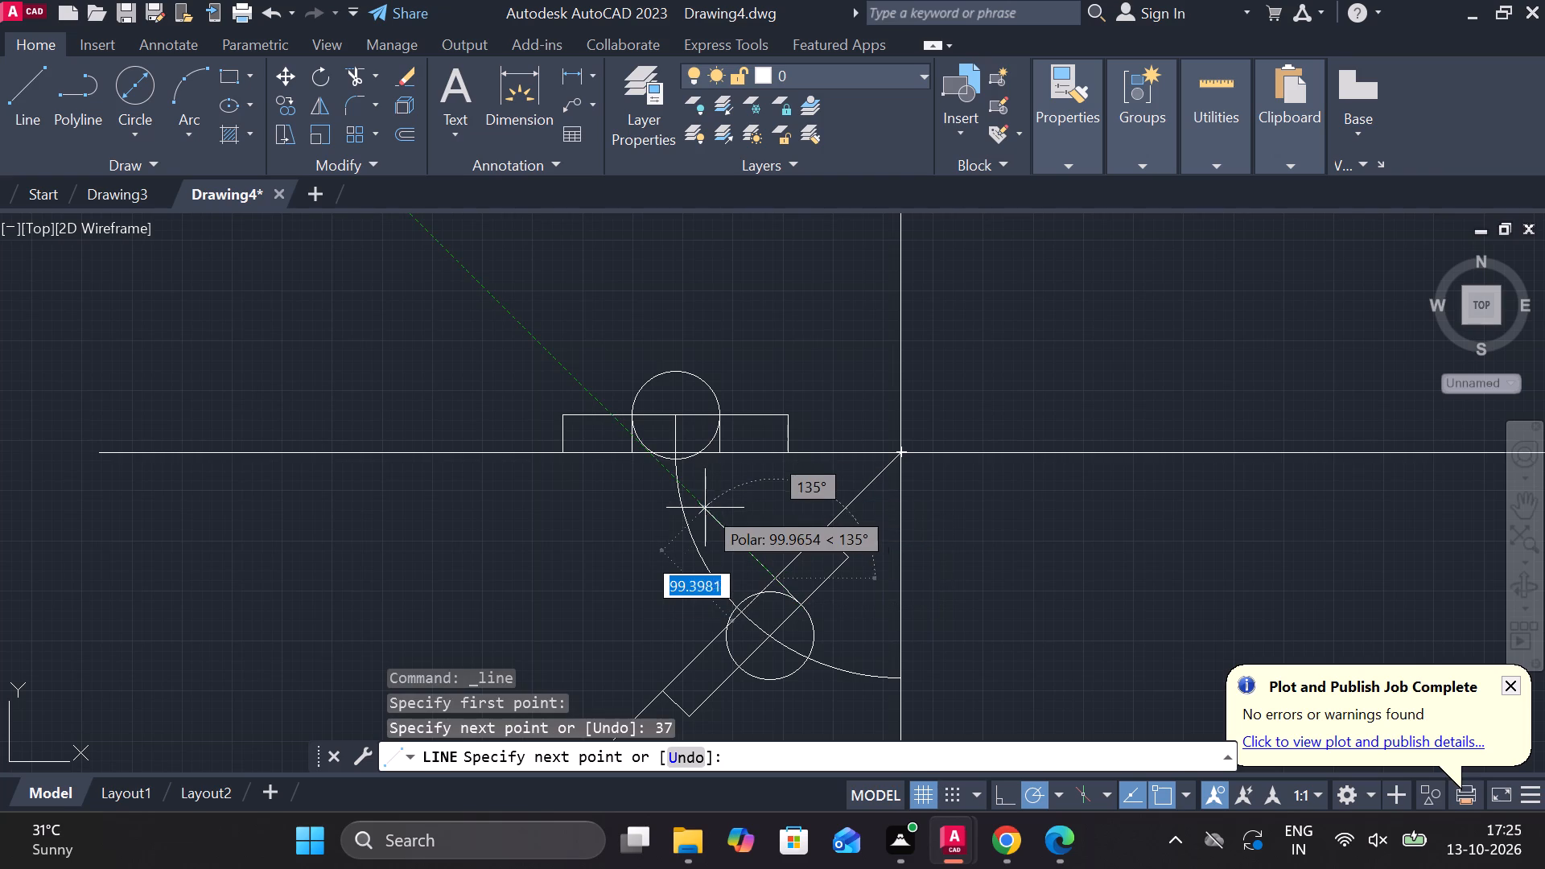
pyautogui.press('Escape')
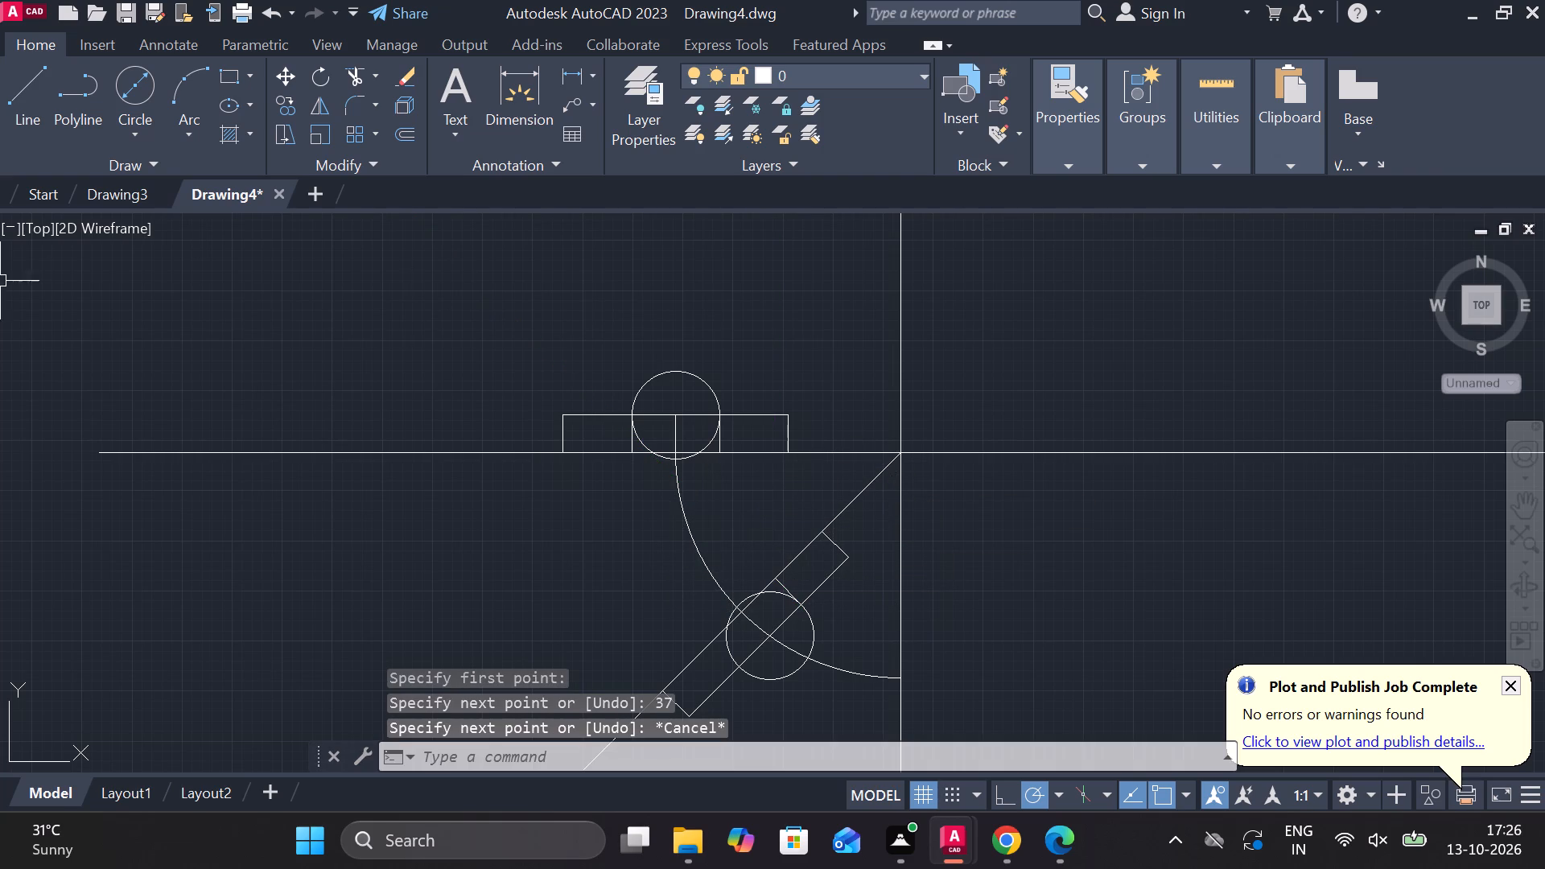
# Draw a 37 line at 135° across the tilted rectangle from the circle's lower intersection with its lower long edge.
pyautogui.click(19, 118)
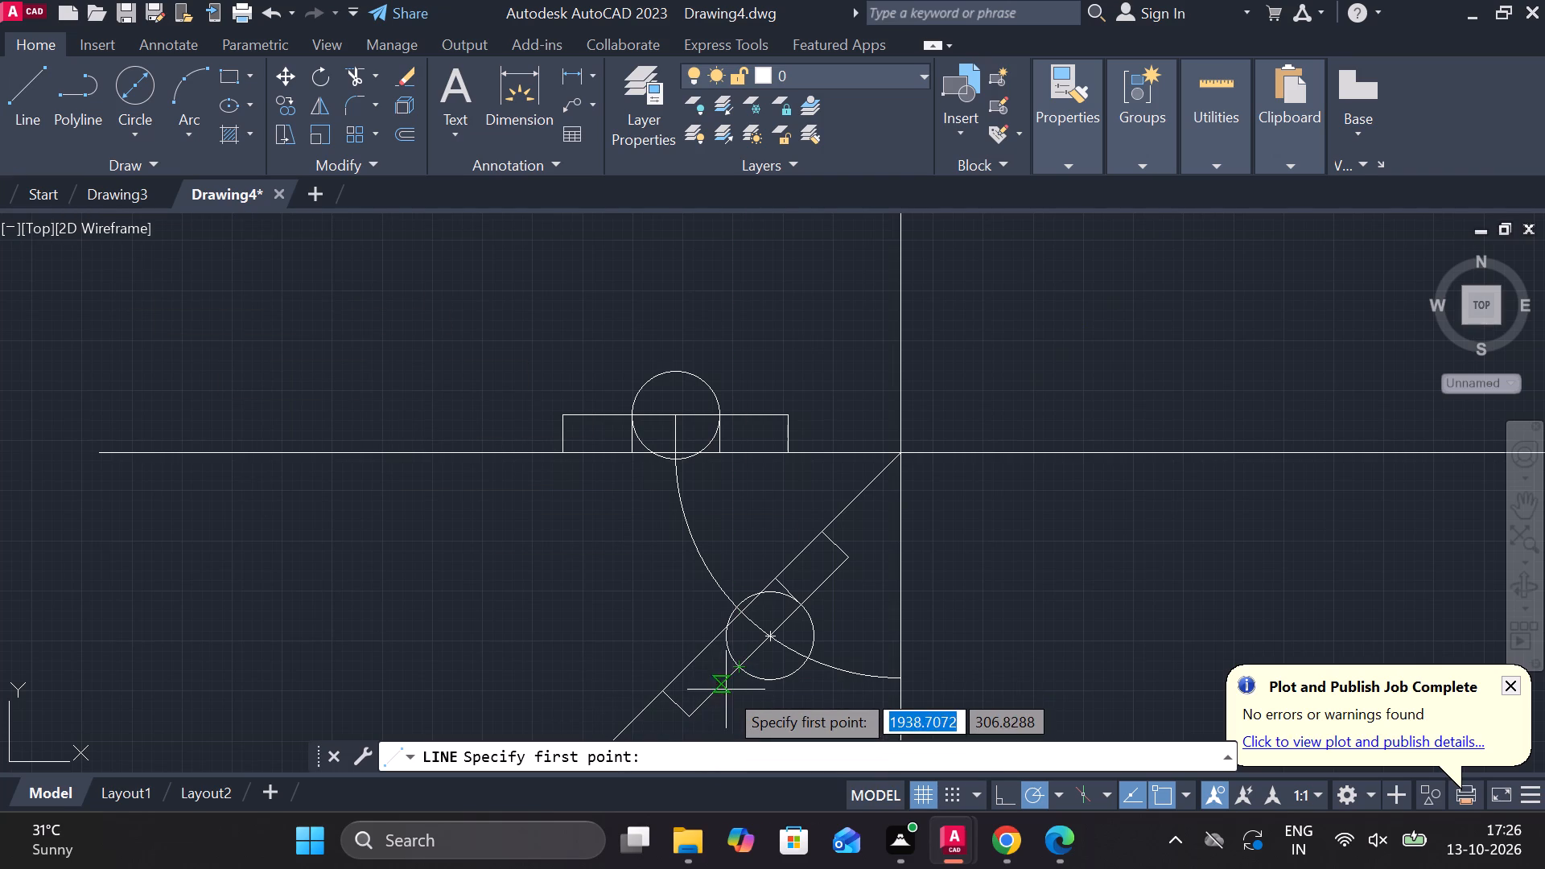
pyautogui.scroll(2, 726, 690)
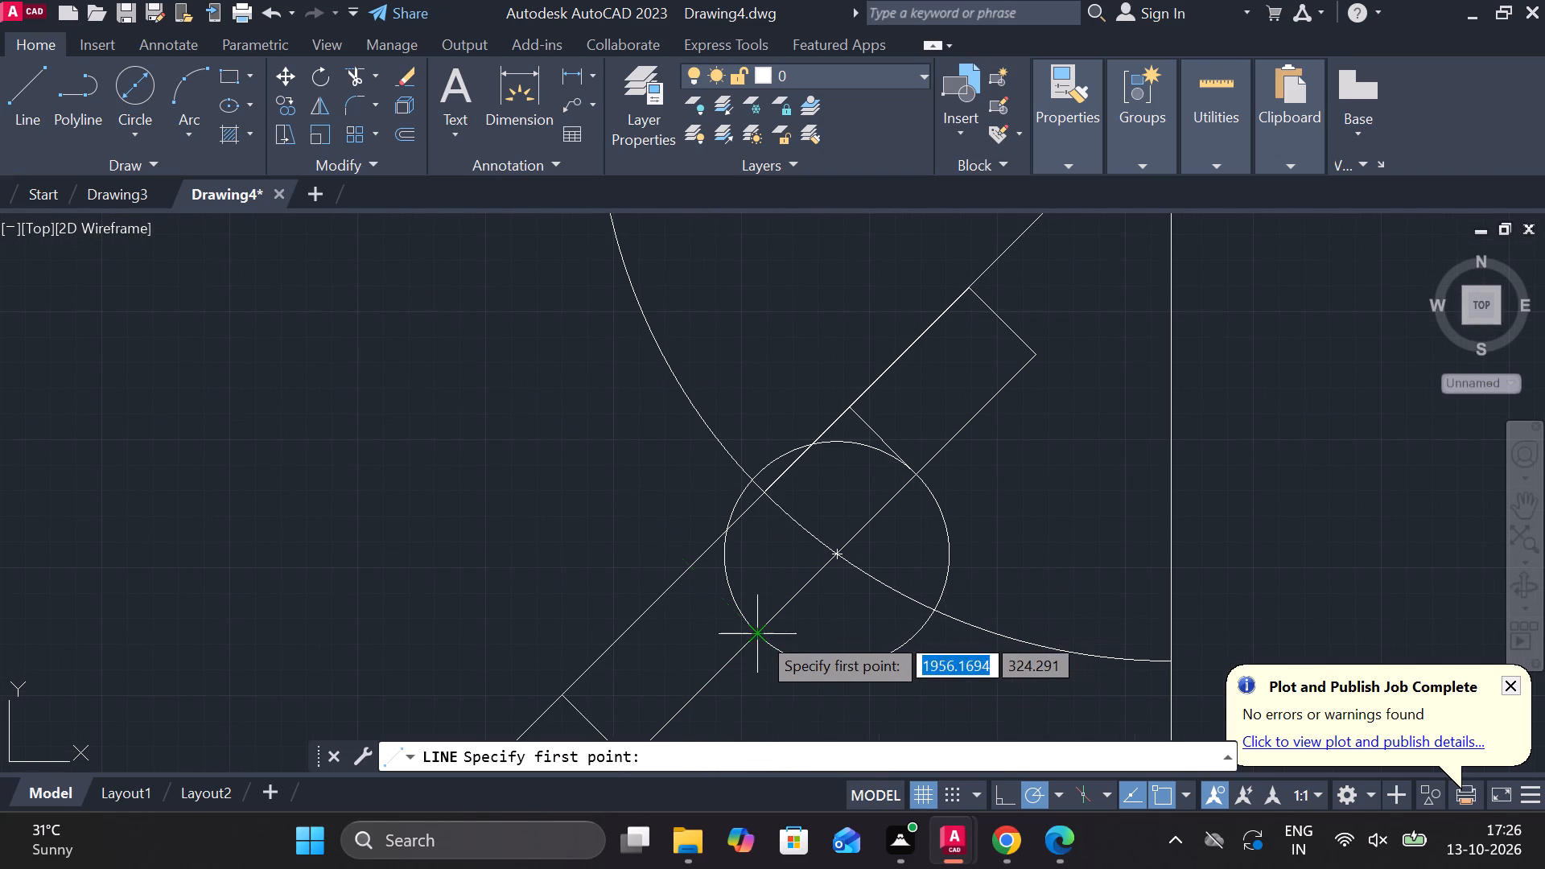
pyautogui.click(759, 633)
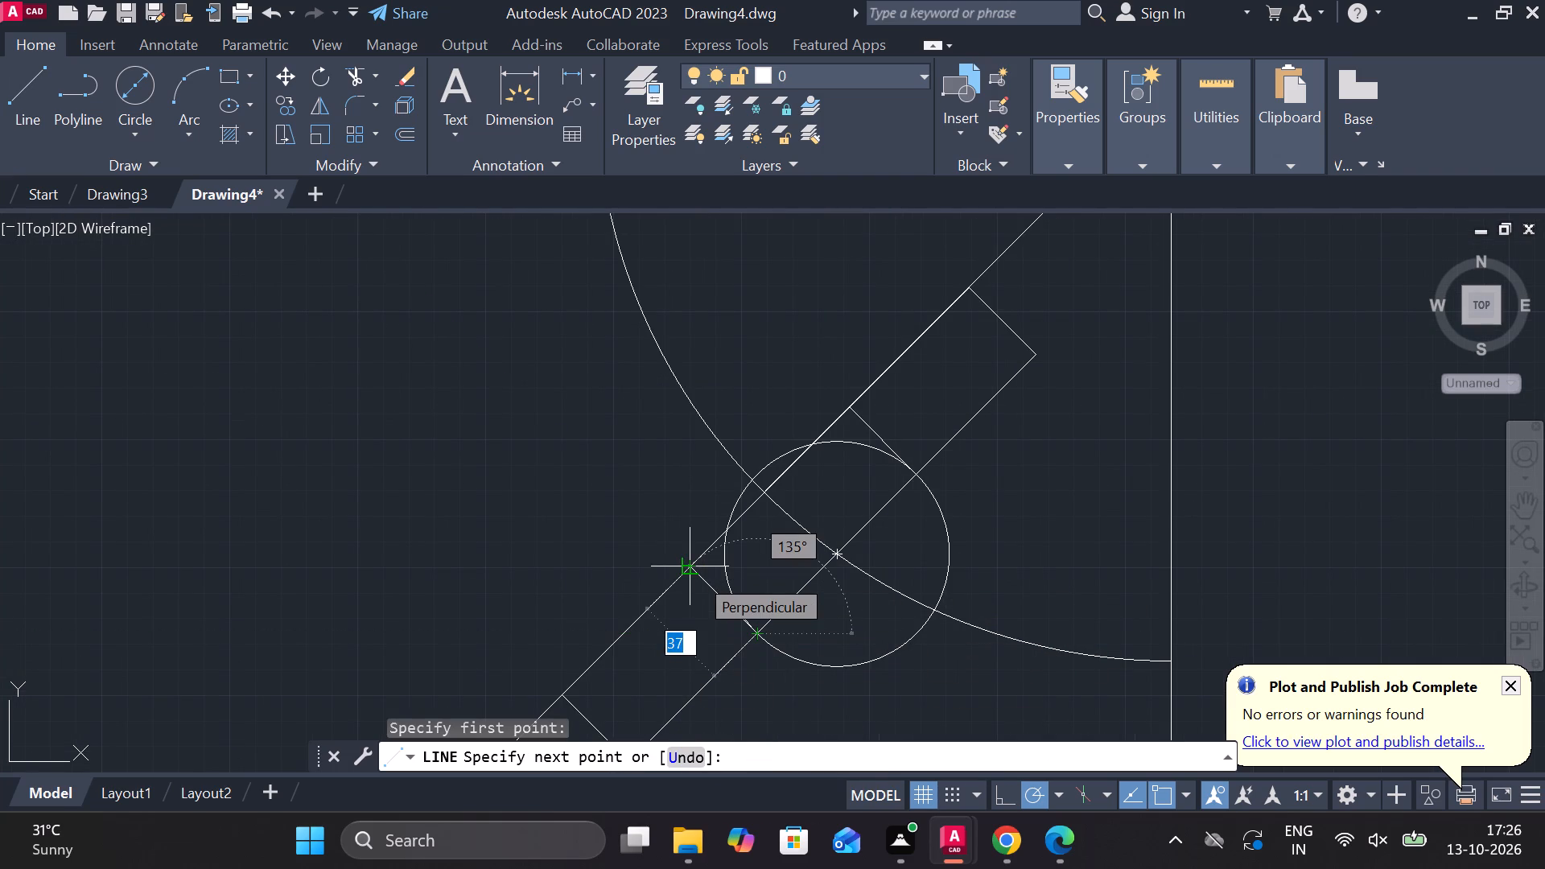
pyautogui.write('37')
pyautogui.press('Return')
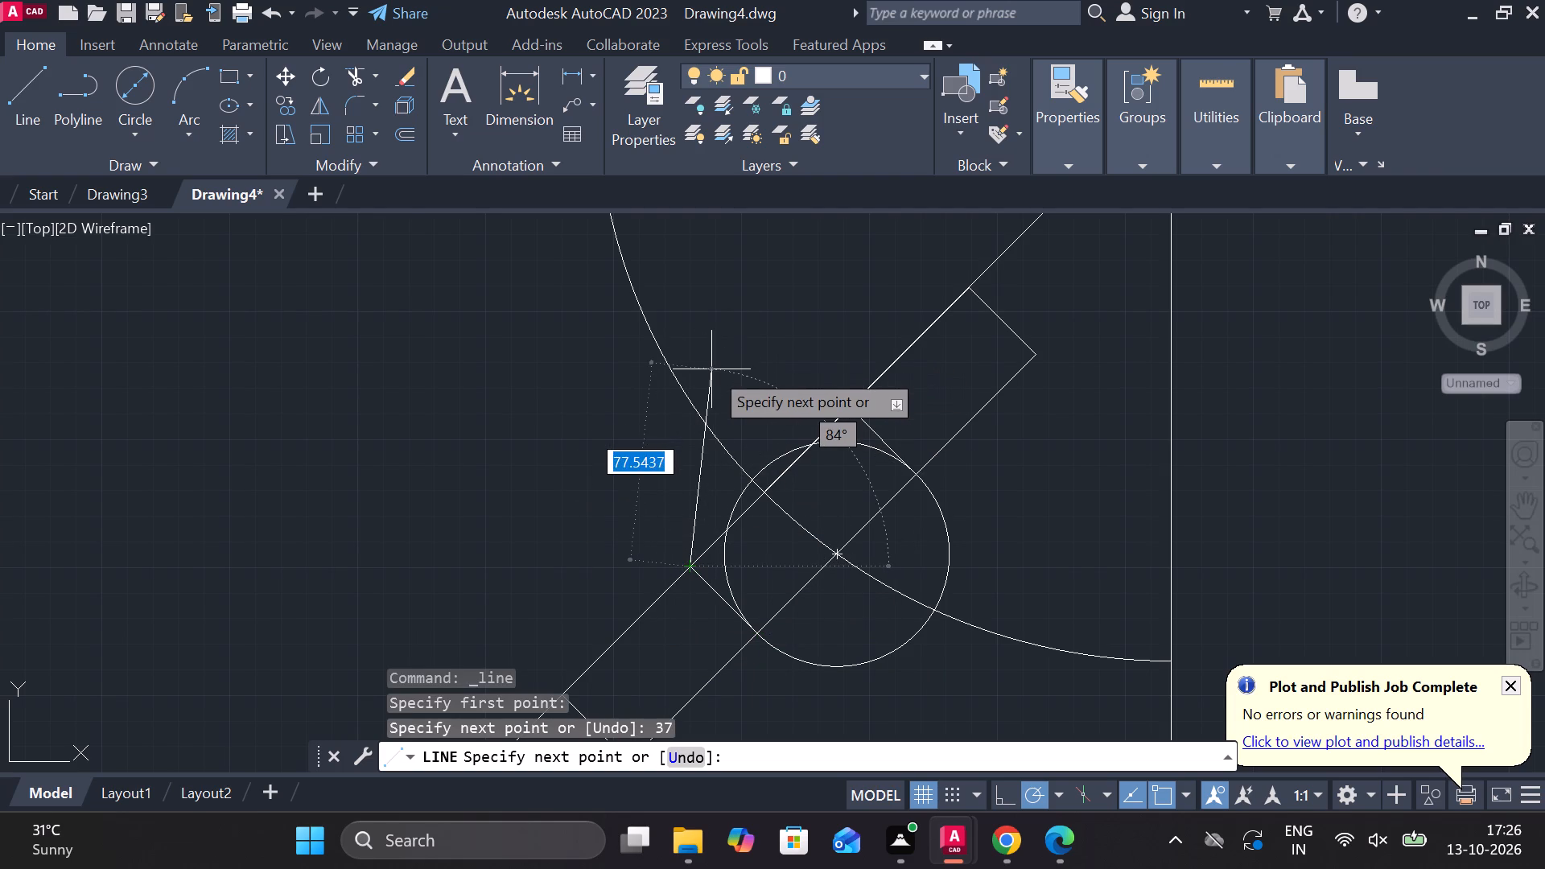
pyautogui.press('Escape')
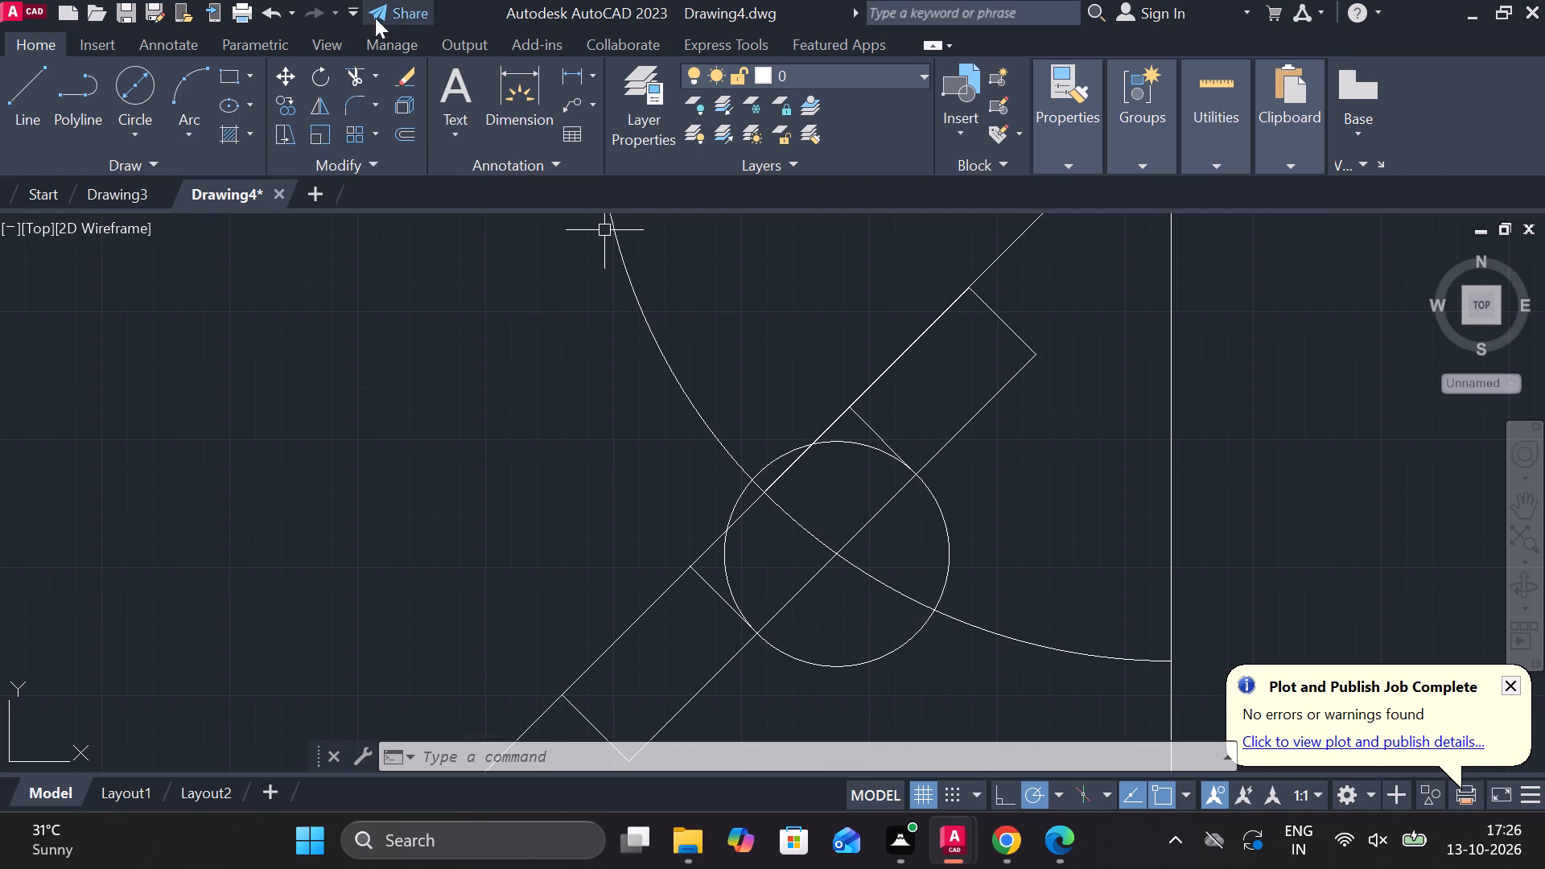
# Trim away all segments of the 88 diameter construction circle on the tilted rectangle.
pyautogui.click(353, 74)
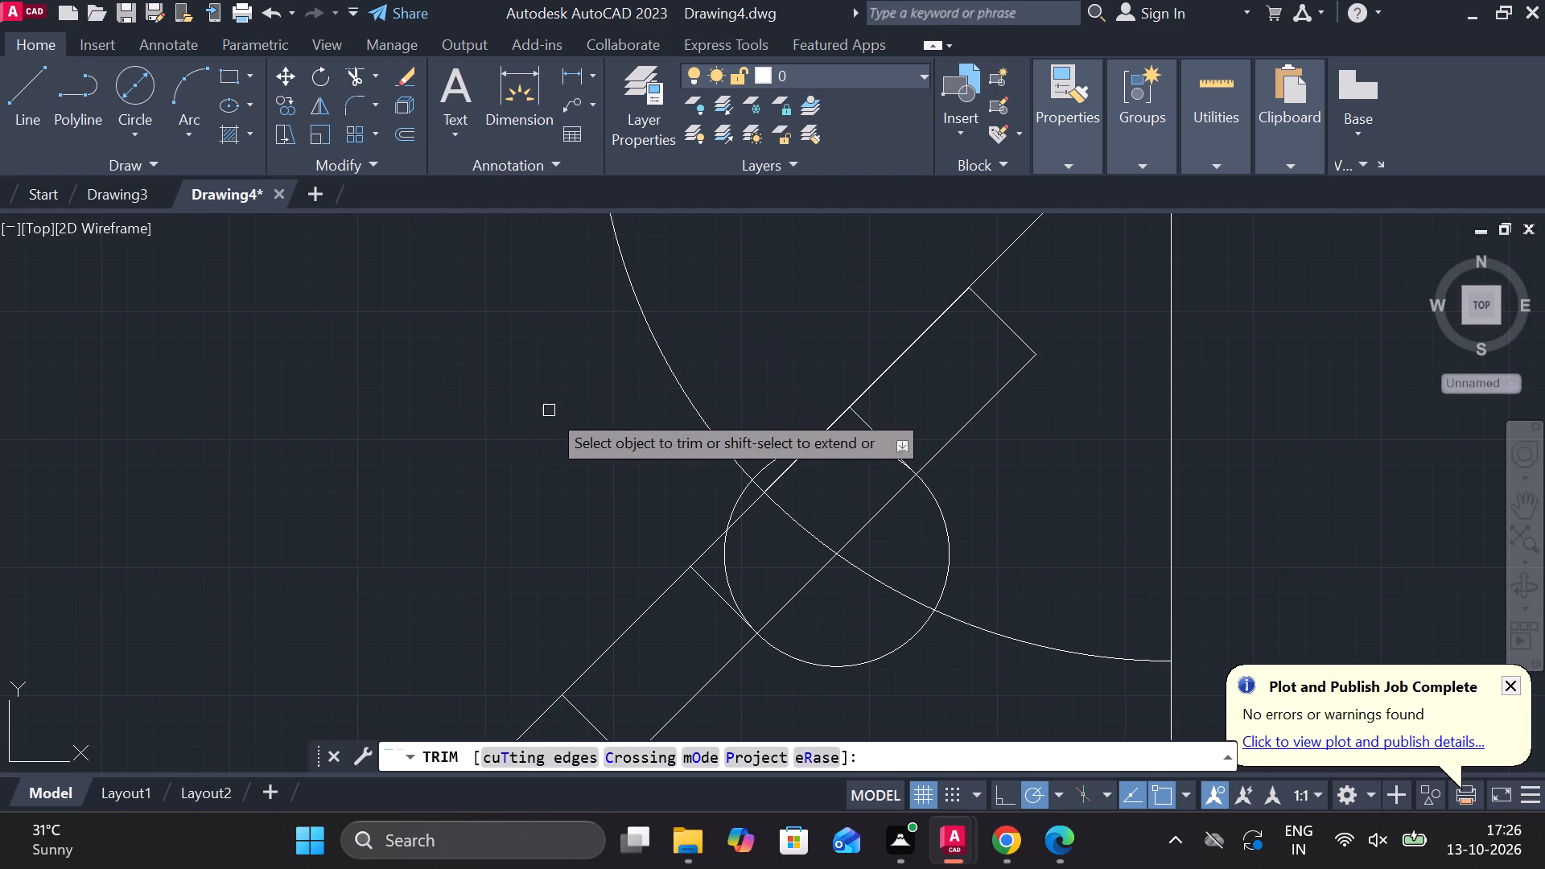
pyautogui.click(740, 500)
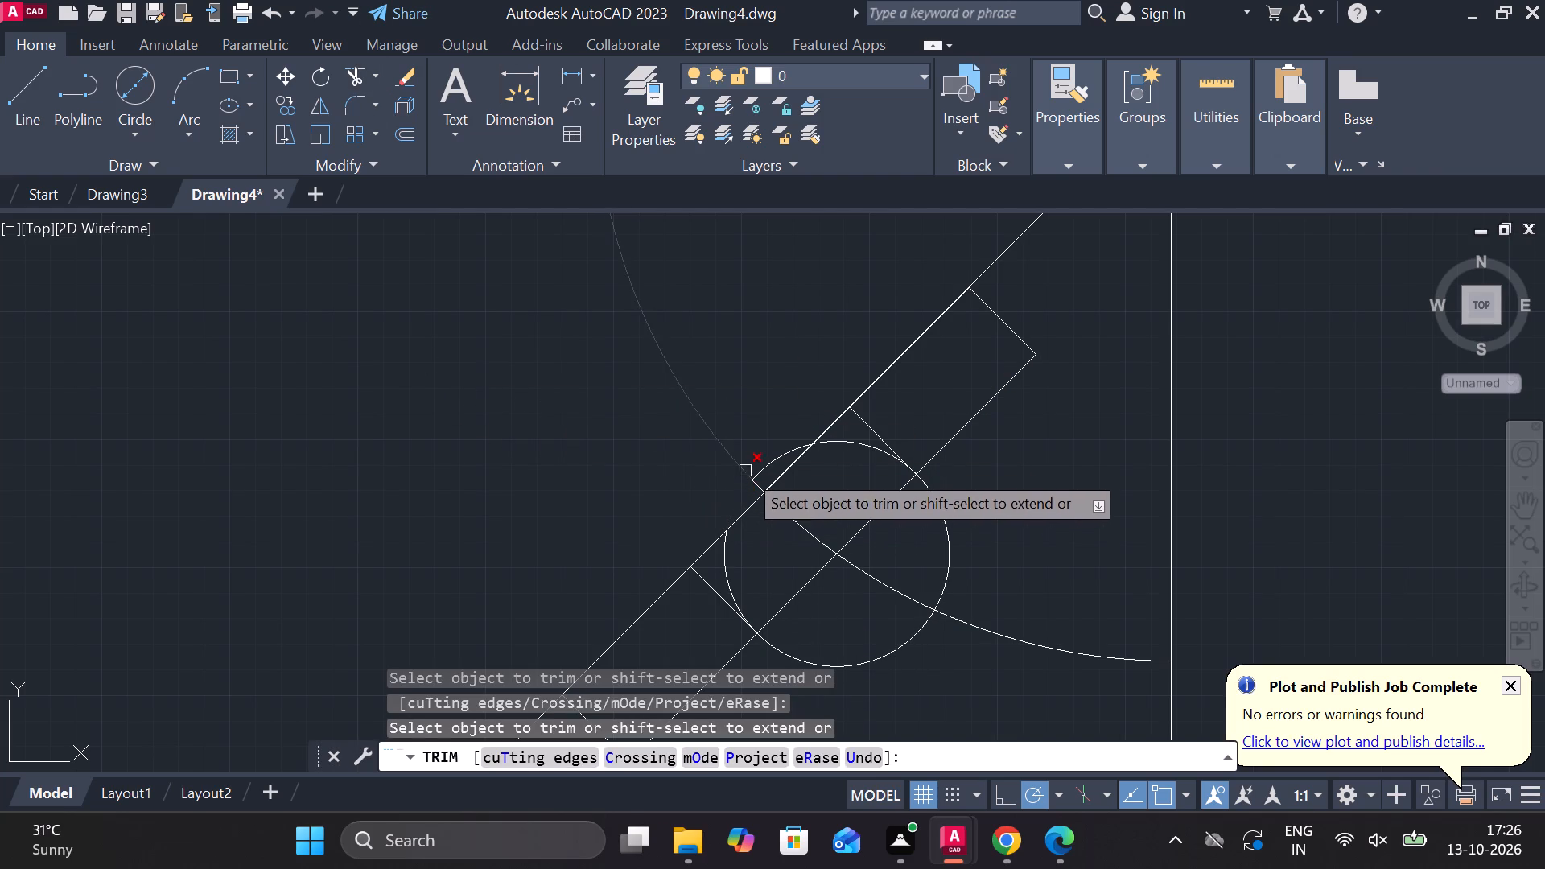
pyautogui.click(760, 463)
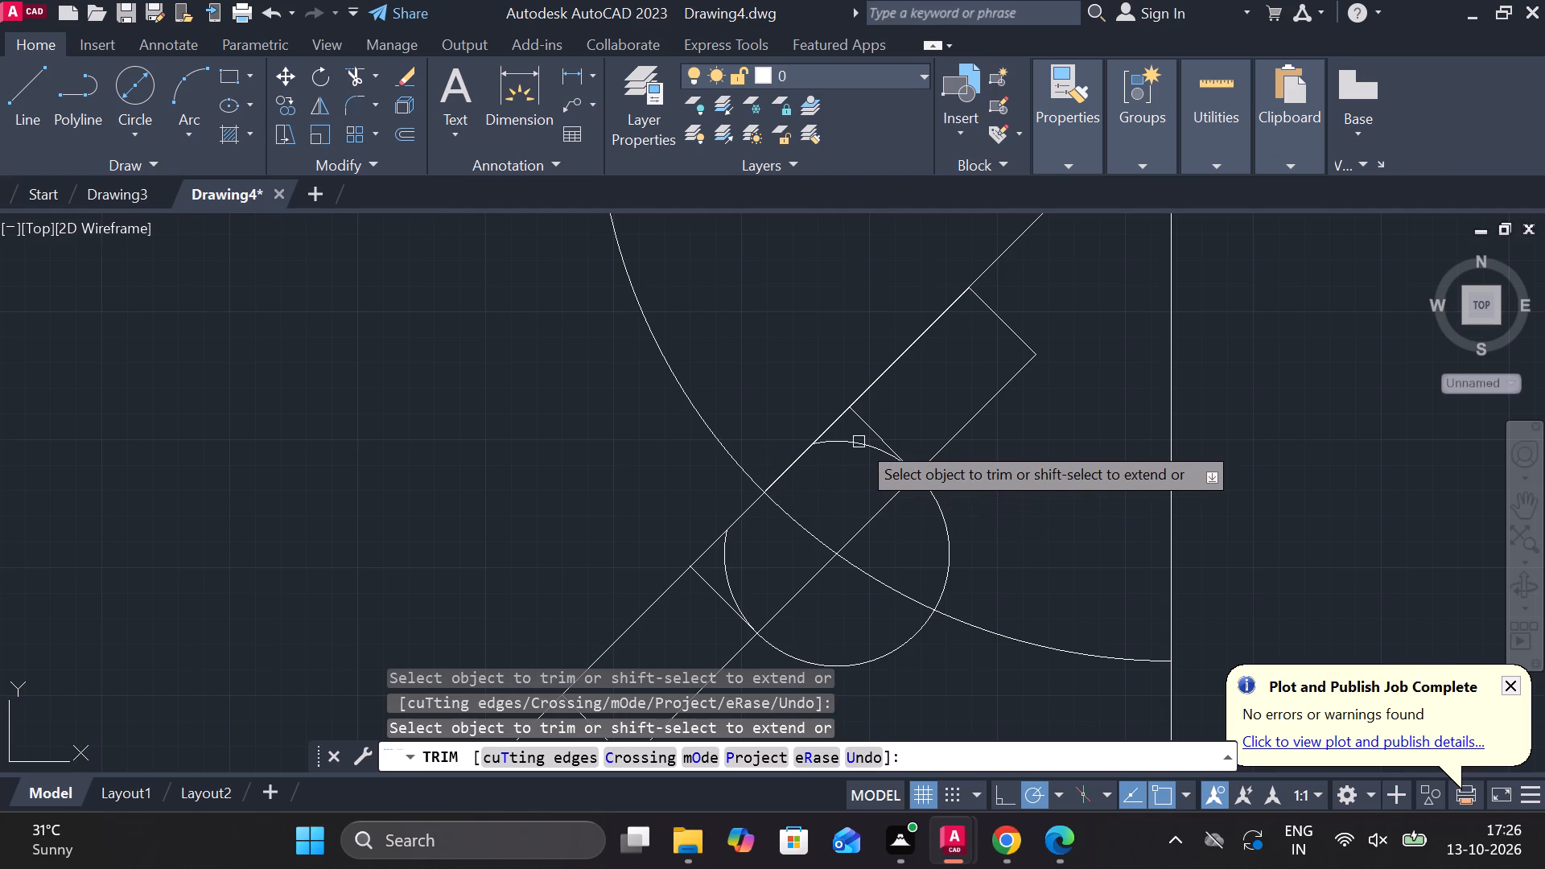
pyautogui.click(859, 442)
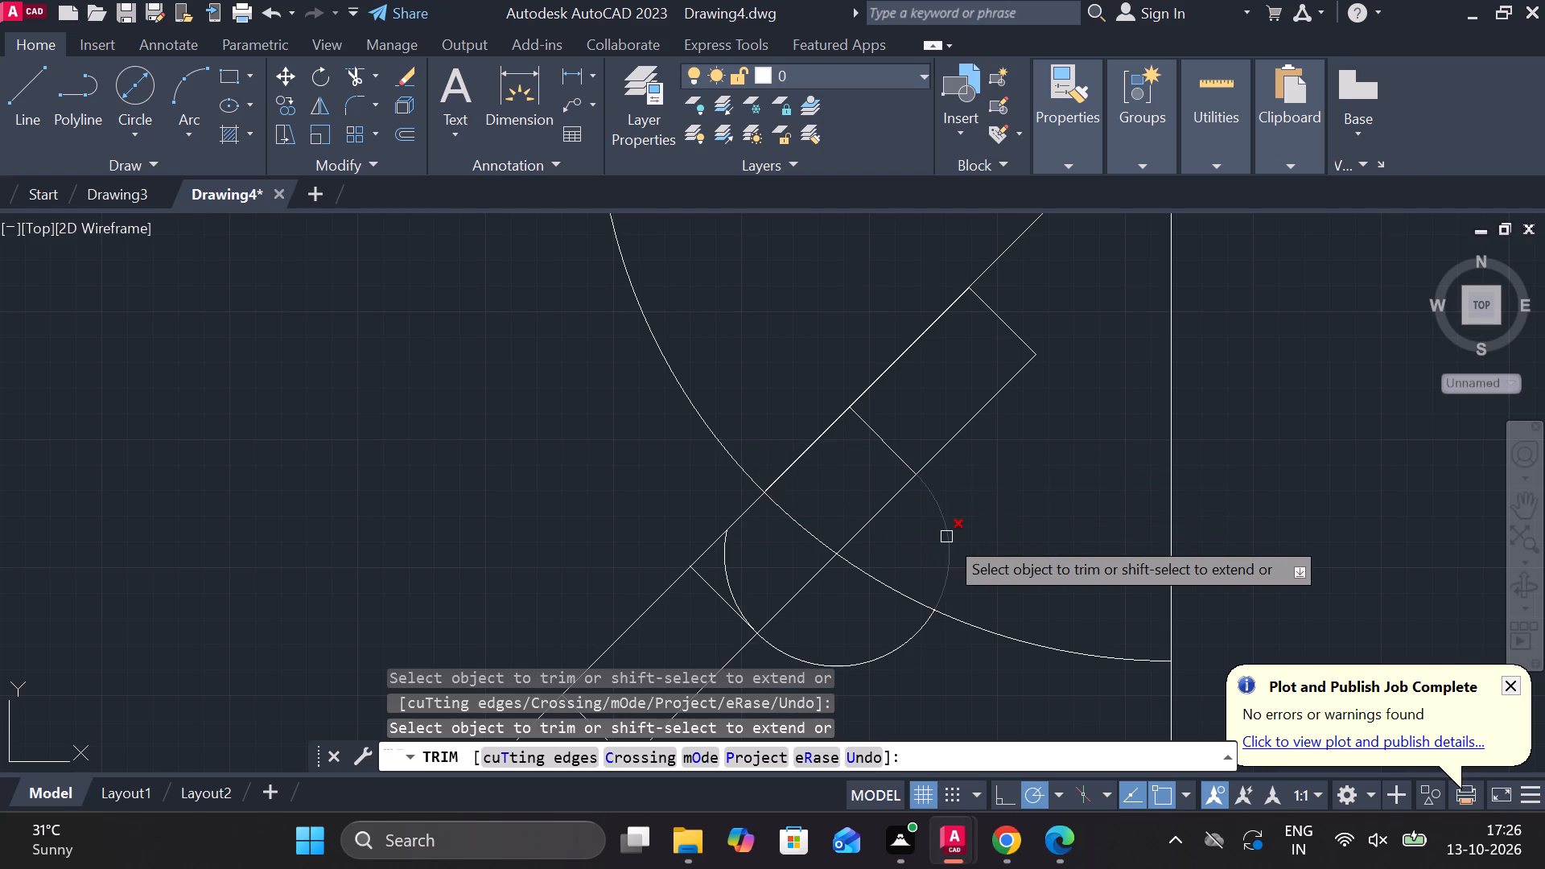
pyautogui.click(946, 537)
pyautogui.click(875, 659)
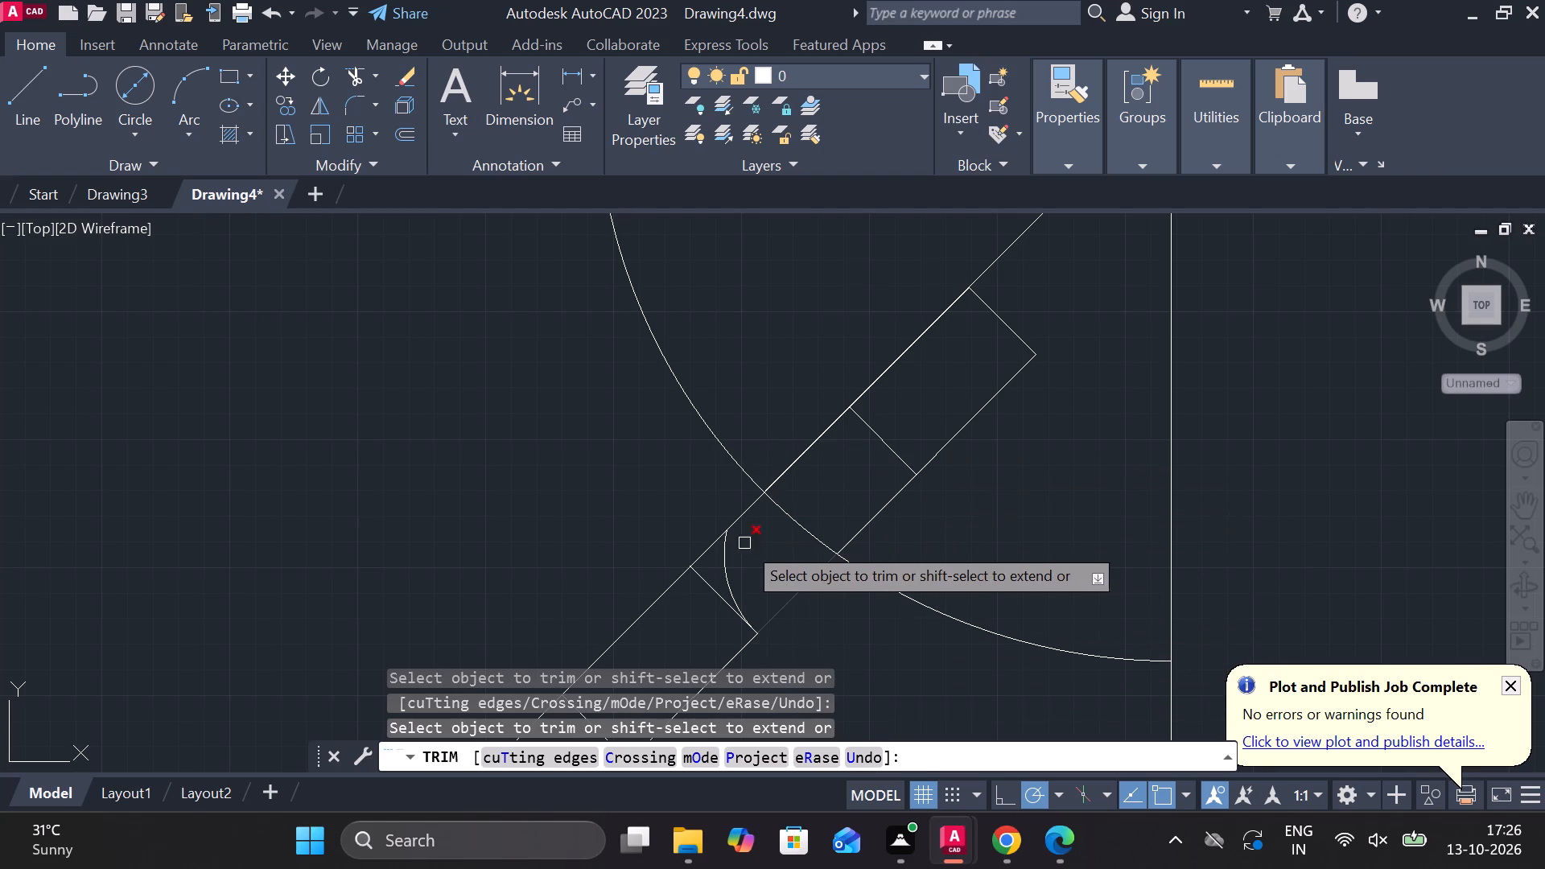
pyautogui.click(725, 558)
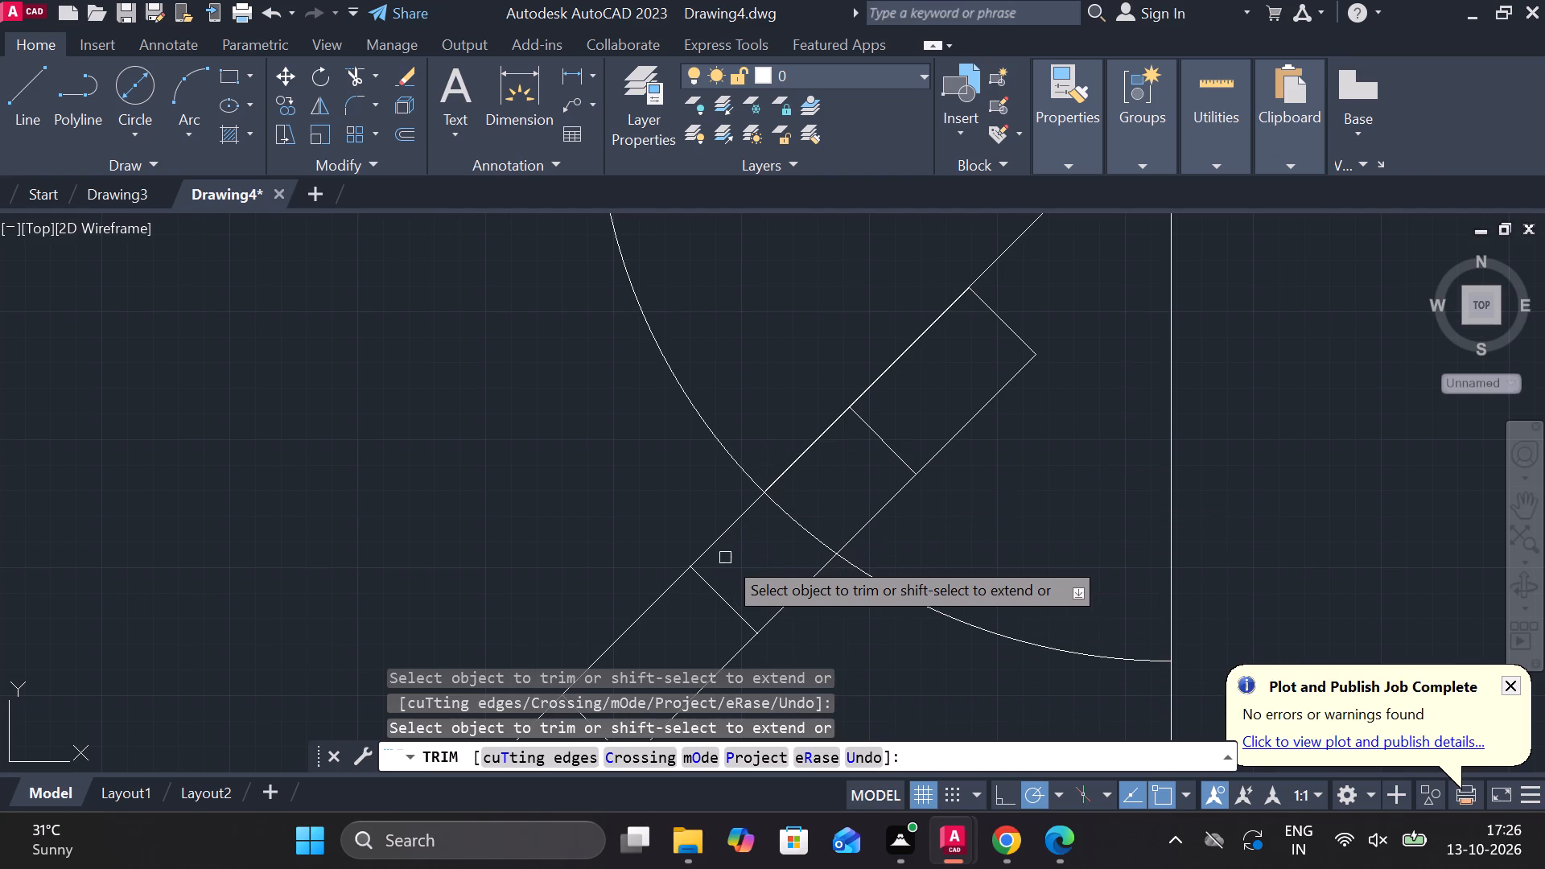
# Trim away all segments of the construction circle on the horizontal upper rectangle and end the trimming.
pyautogui.scroll(-3, 762, 459)
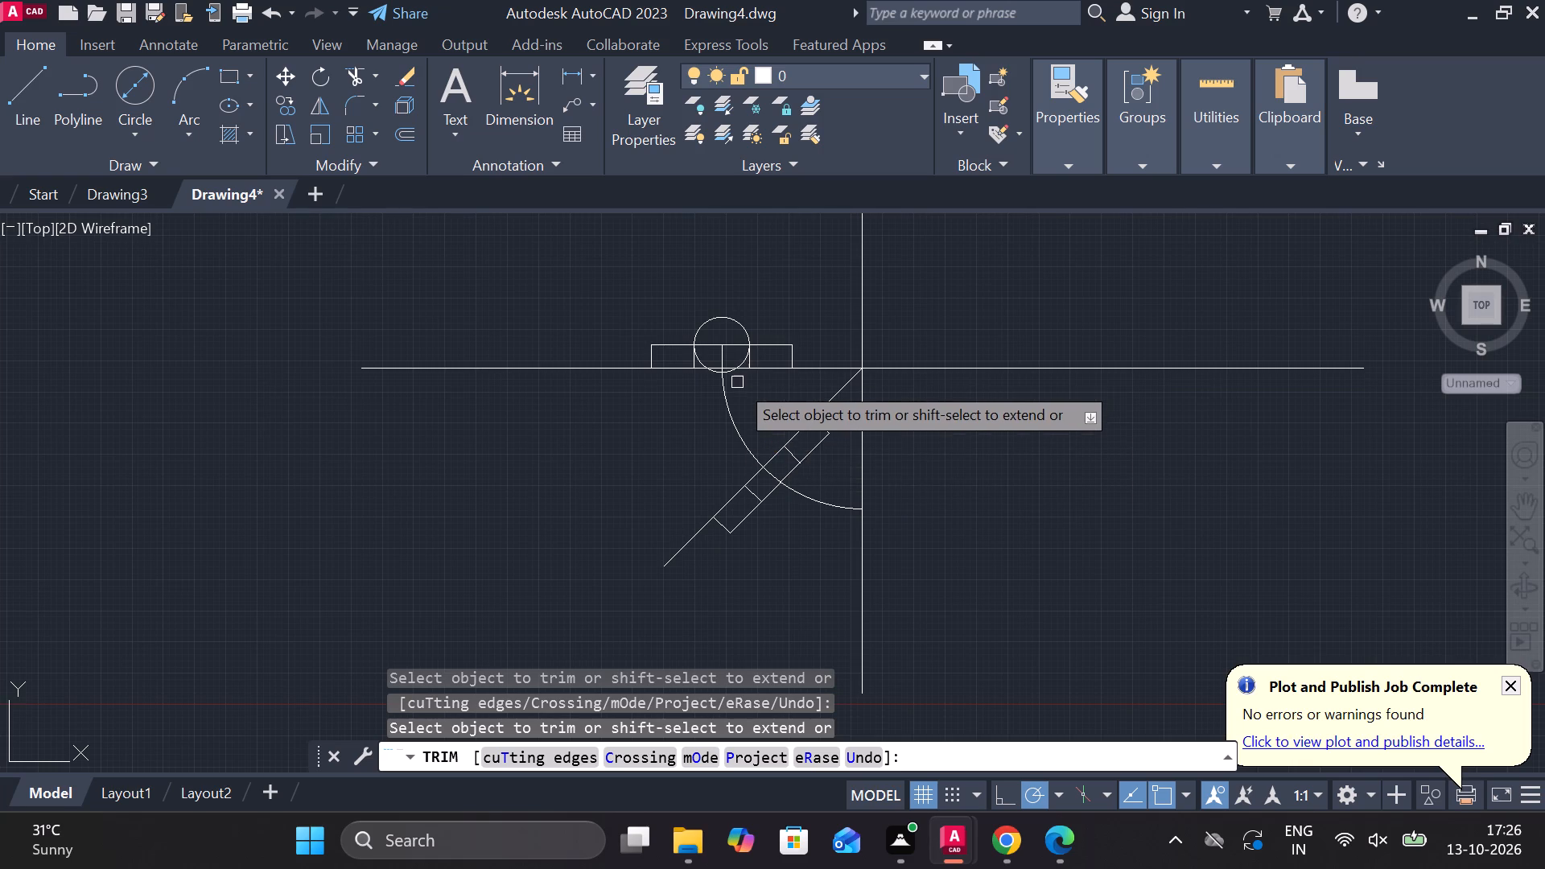
pyautogui.scroll(3, 737, 383)
pyautogui.click(708, 333)
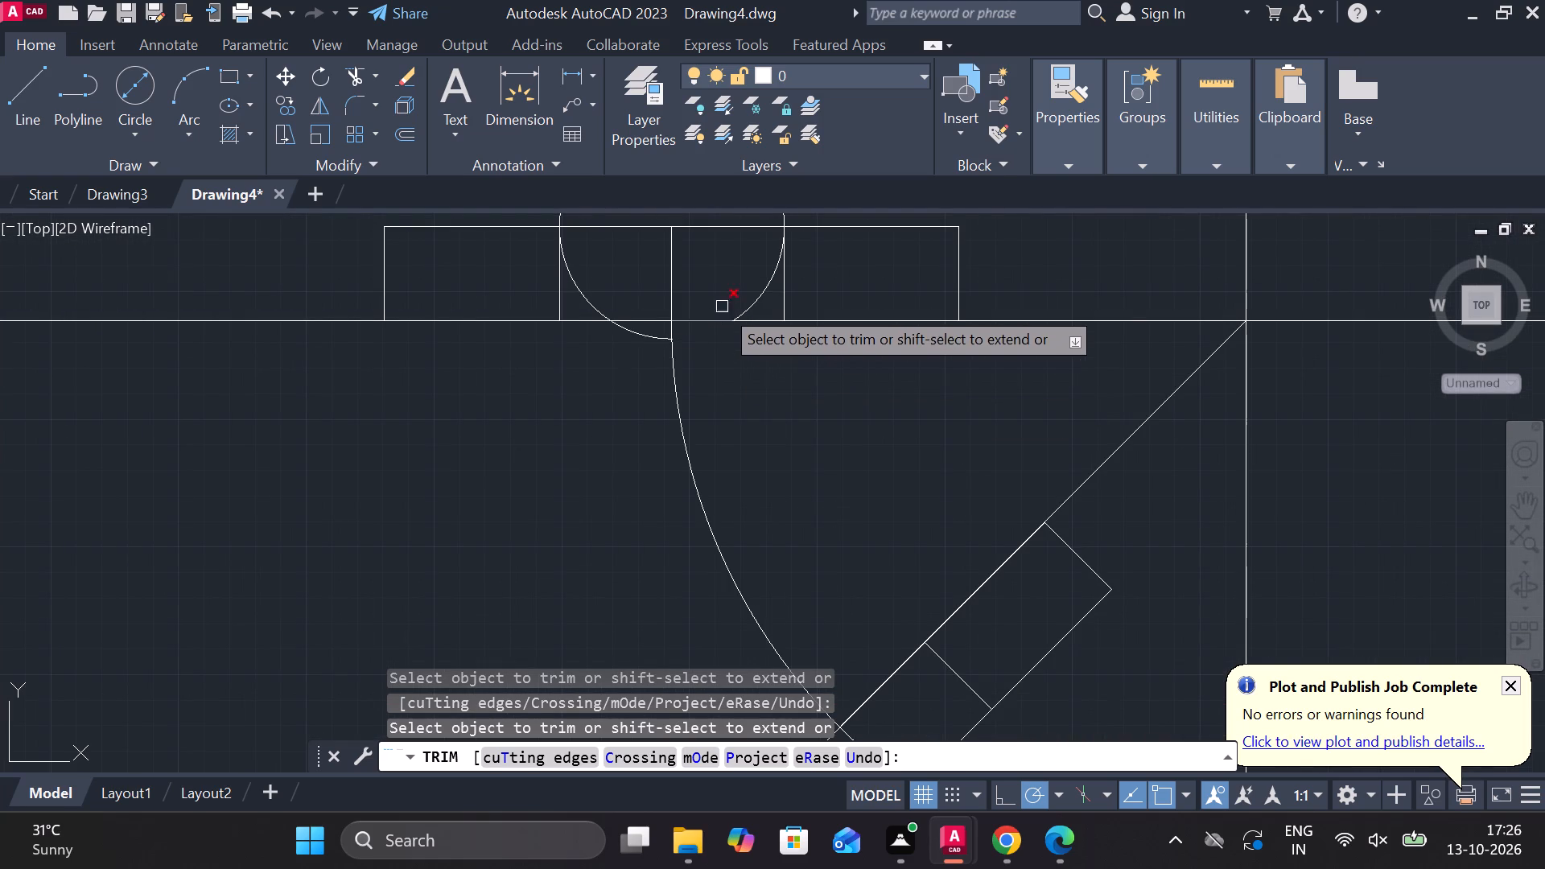
pyautogui.click(768, 293)
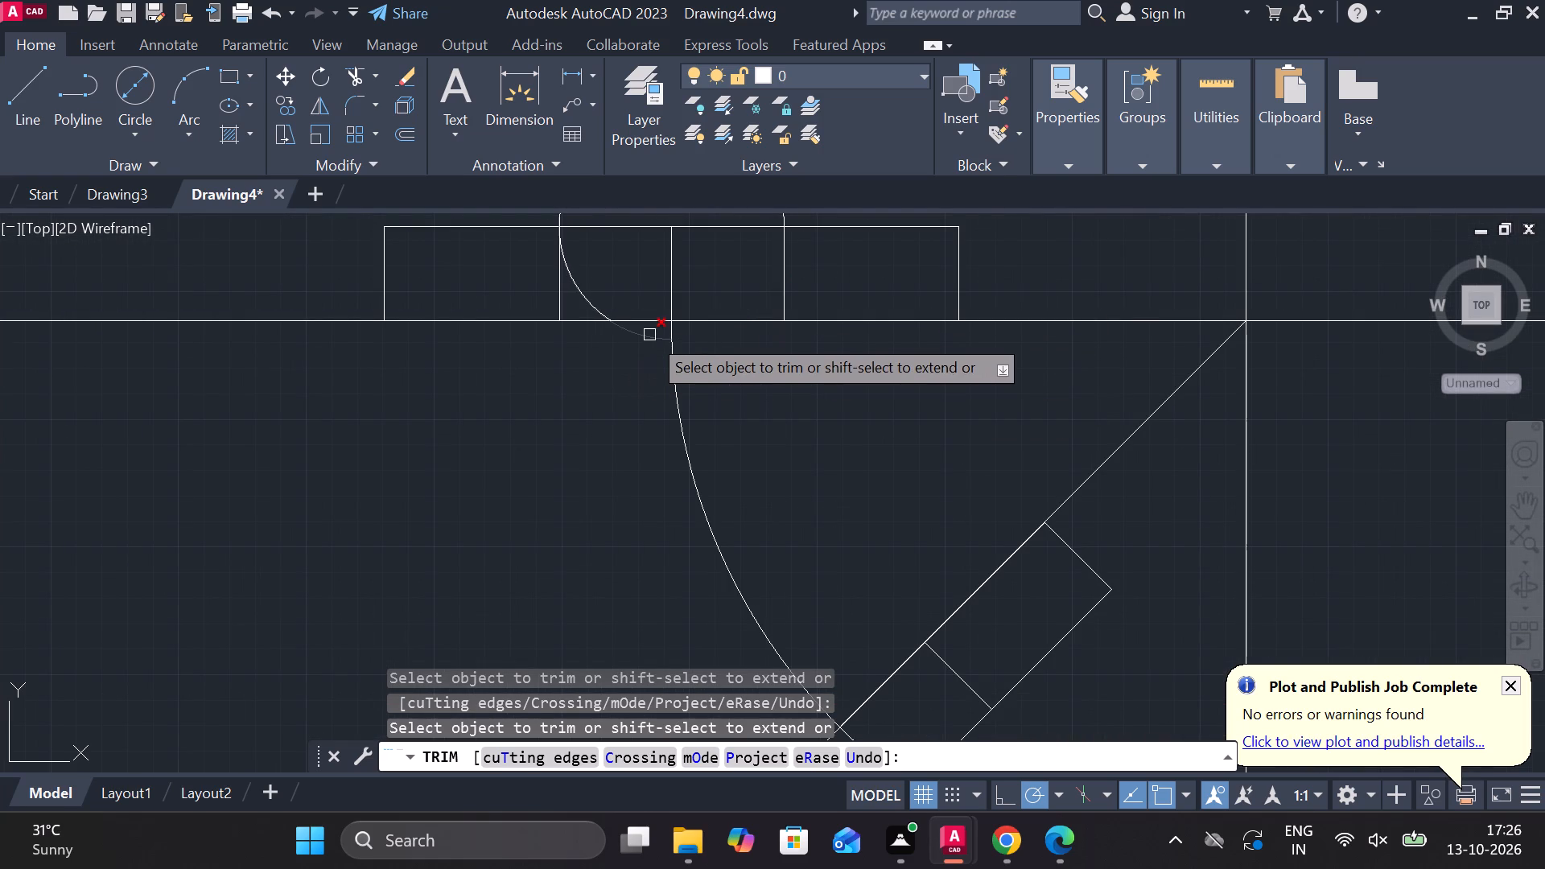
pyautogui.click(649, 335)
pyautogui.click(581, 301)
pyautogui.scroll(-2, 581, 301)
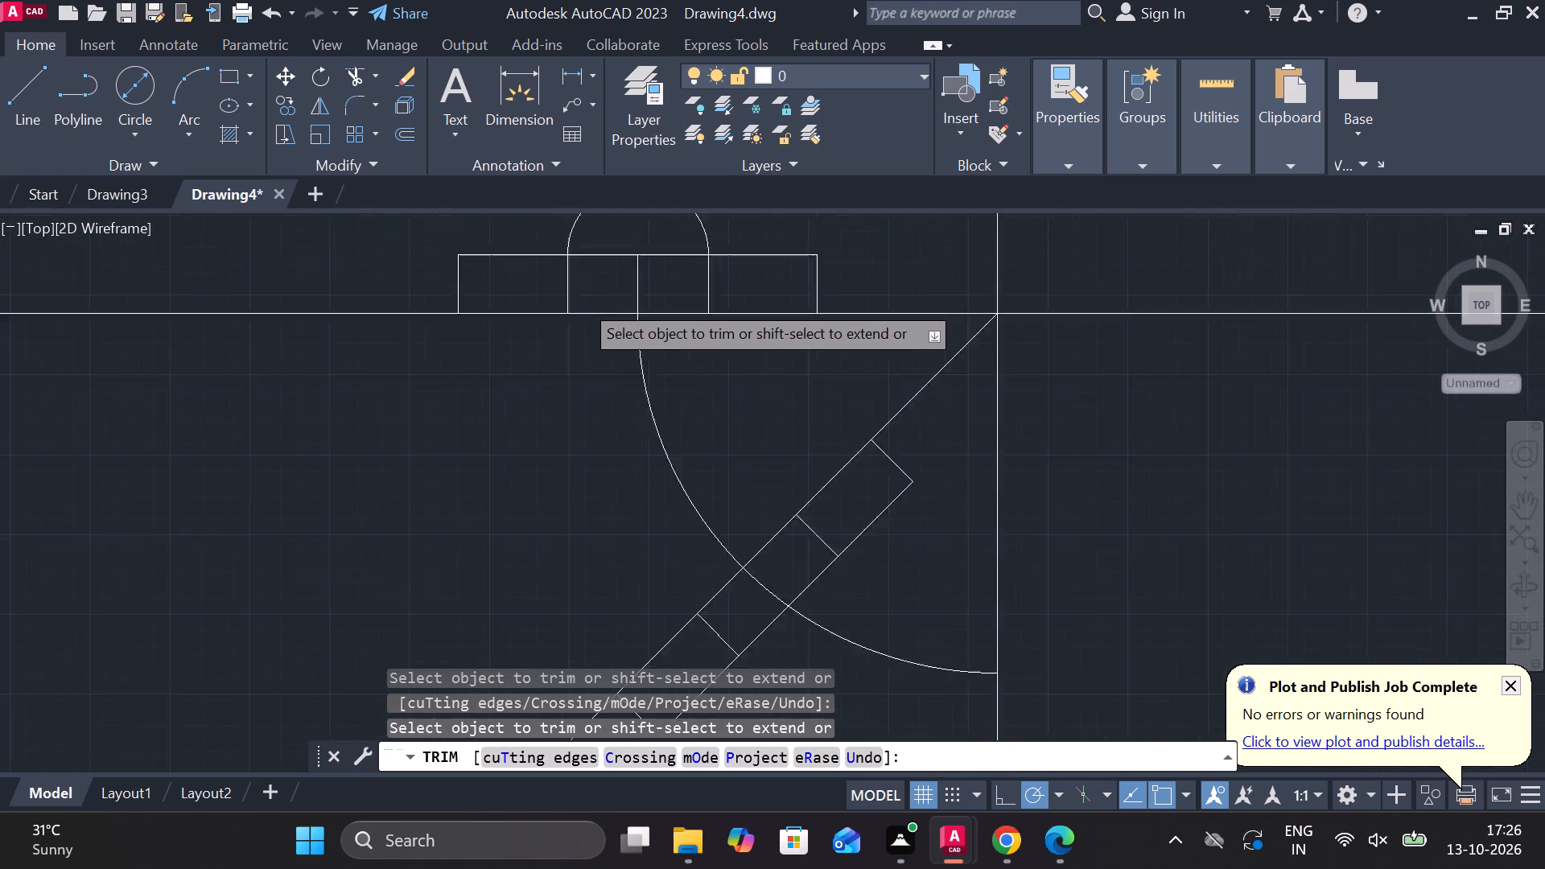
pyautogui.scroll(-1, 581, 301)
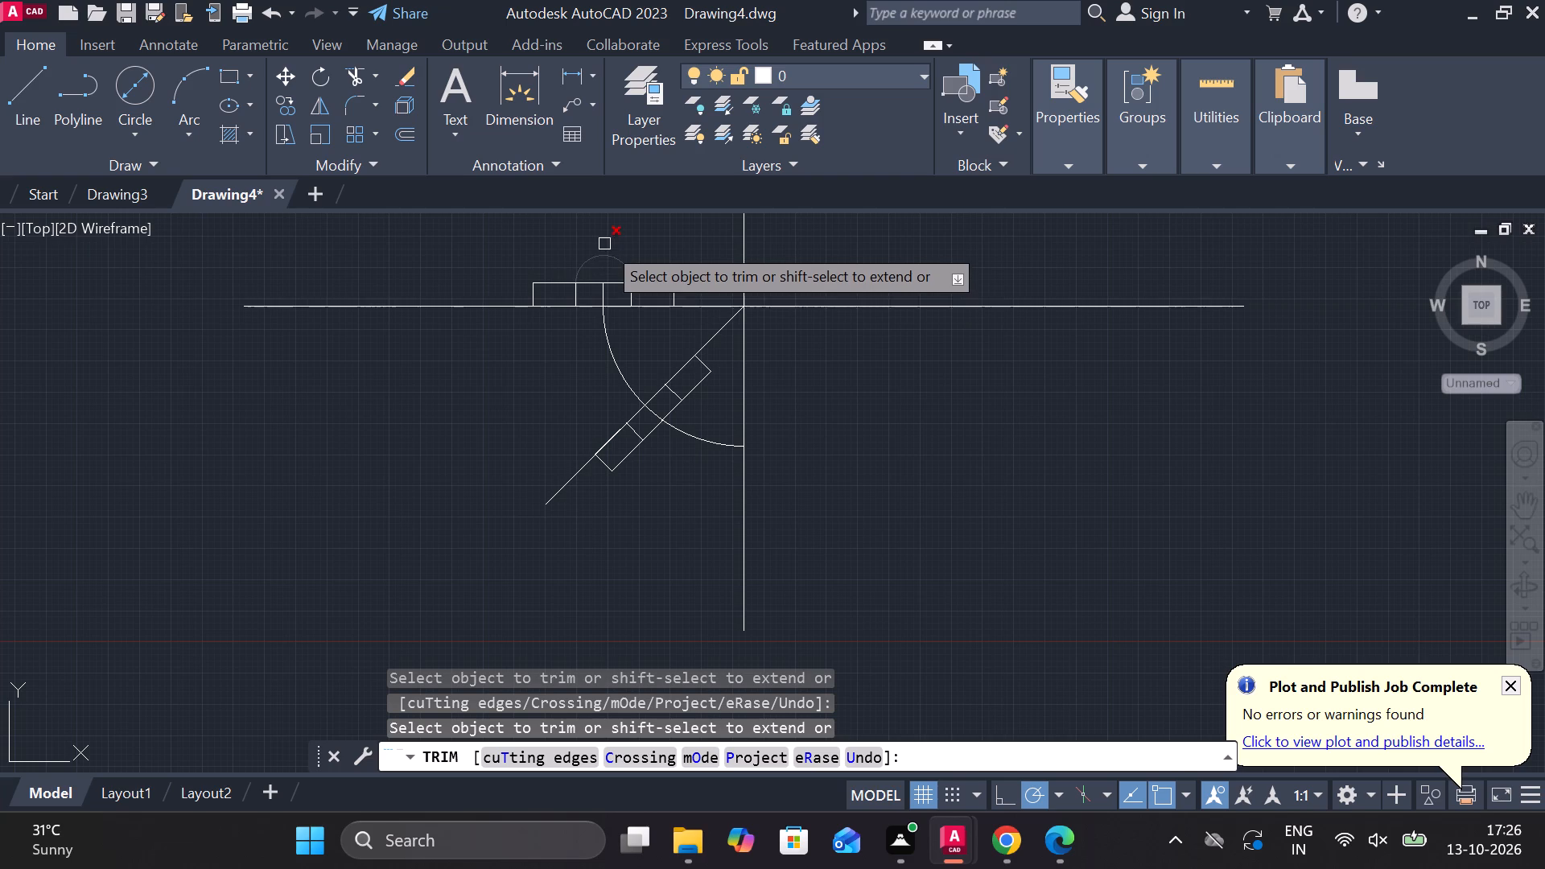
pyautogui.click(605, 252)
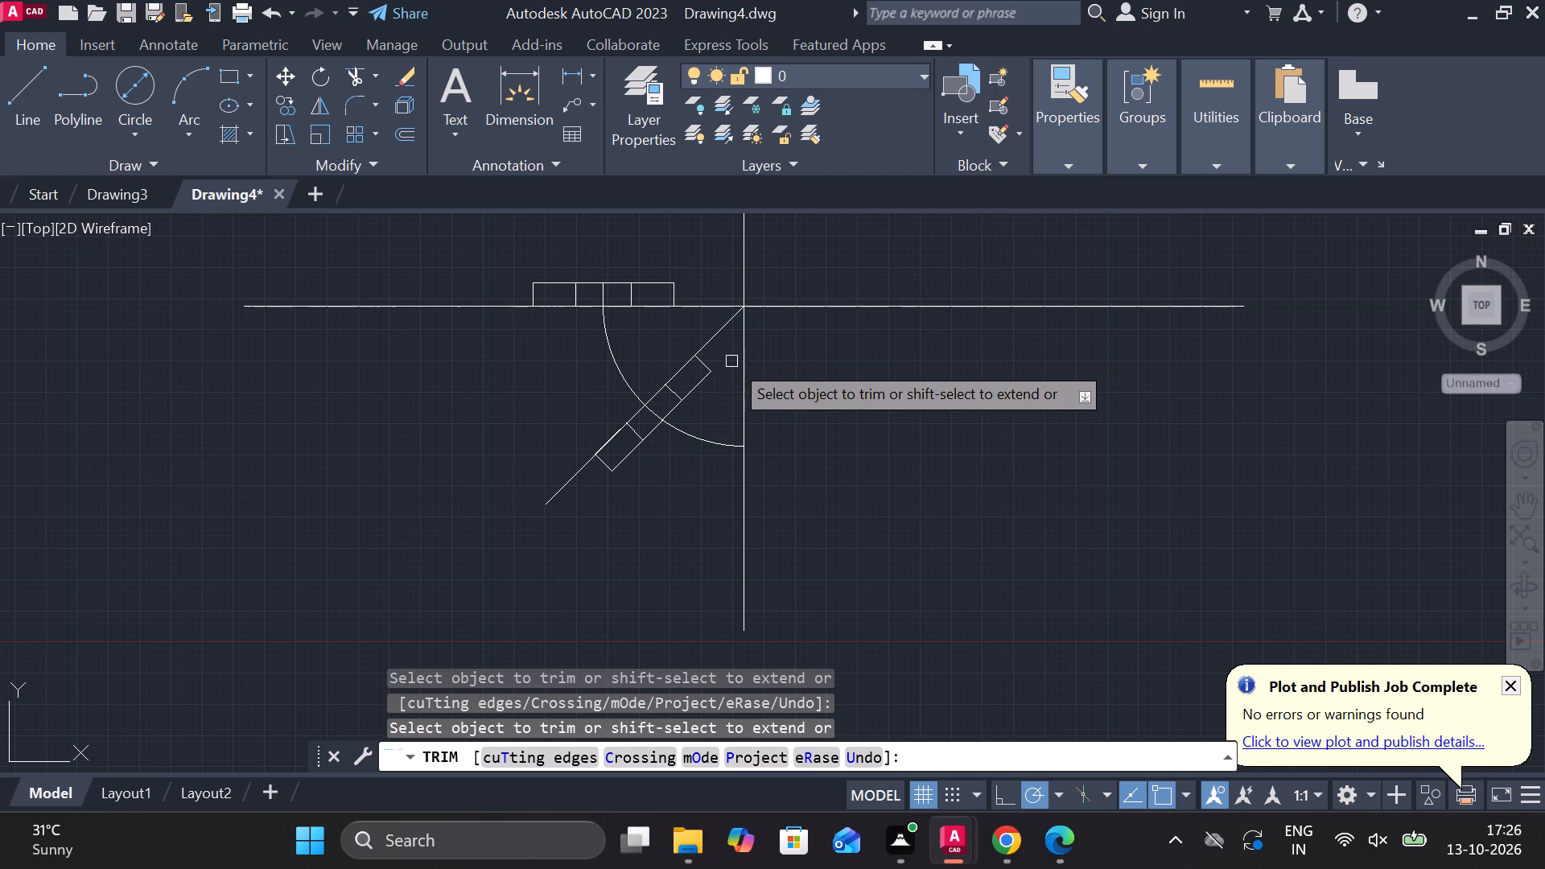
pyautogui.scroll(2, 678, 351)
pyautogui.scroll(-1, 678, 351)
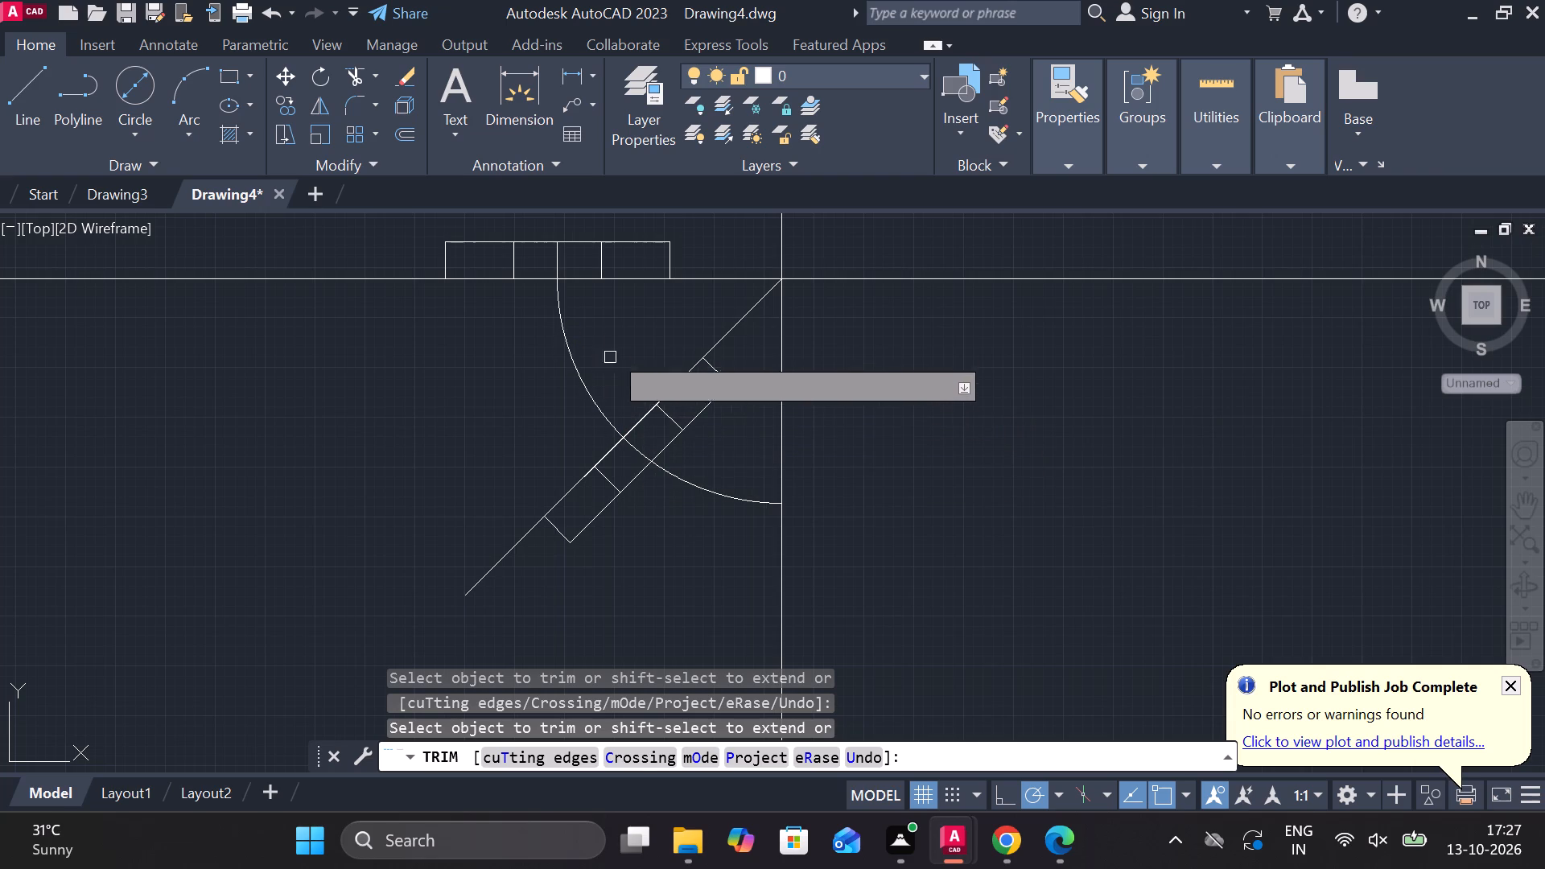
pyautogui.press('Escape')
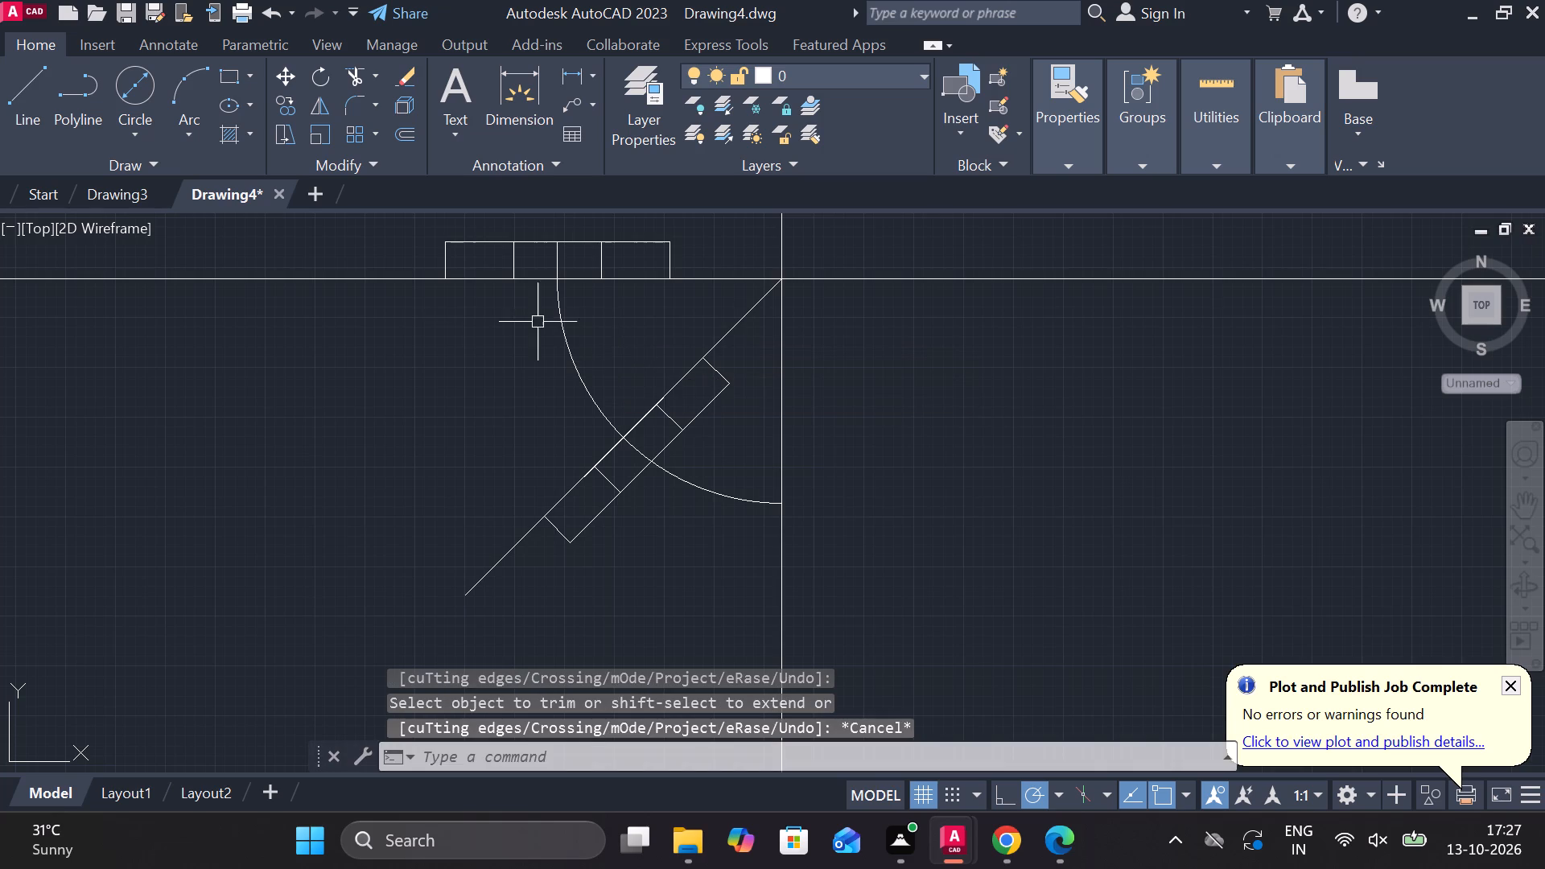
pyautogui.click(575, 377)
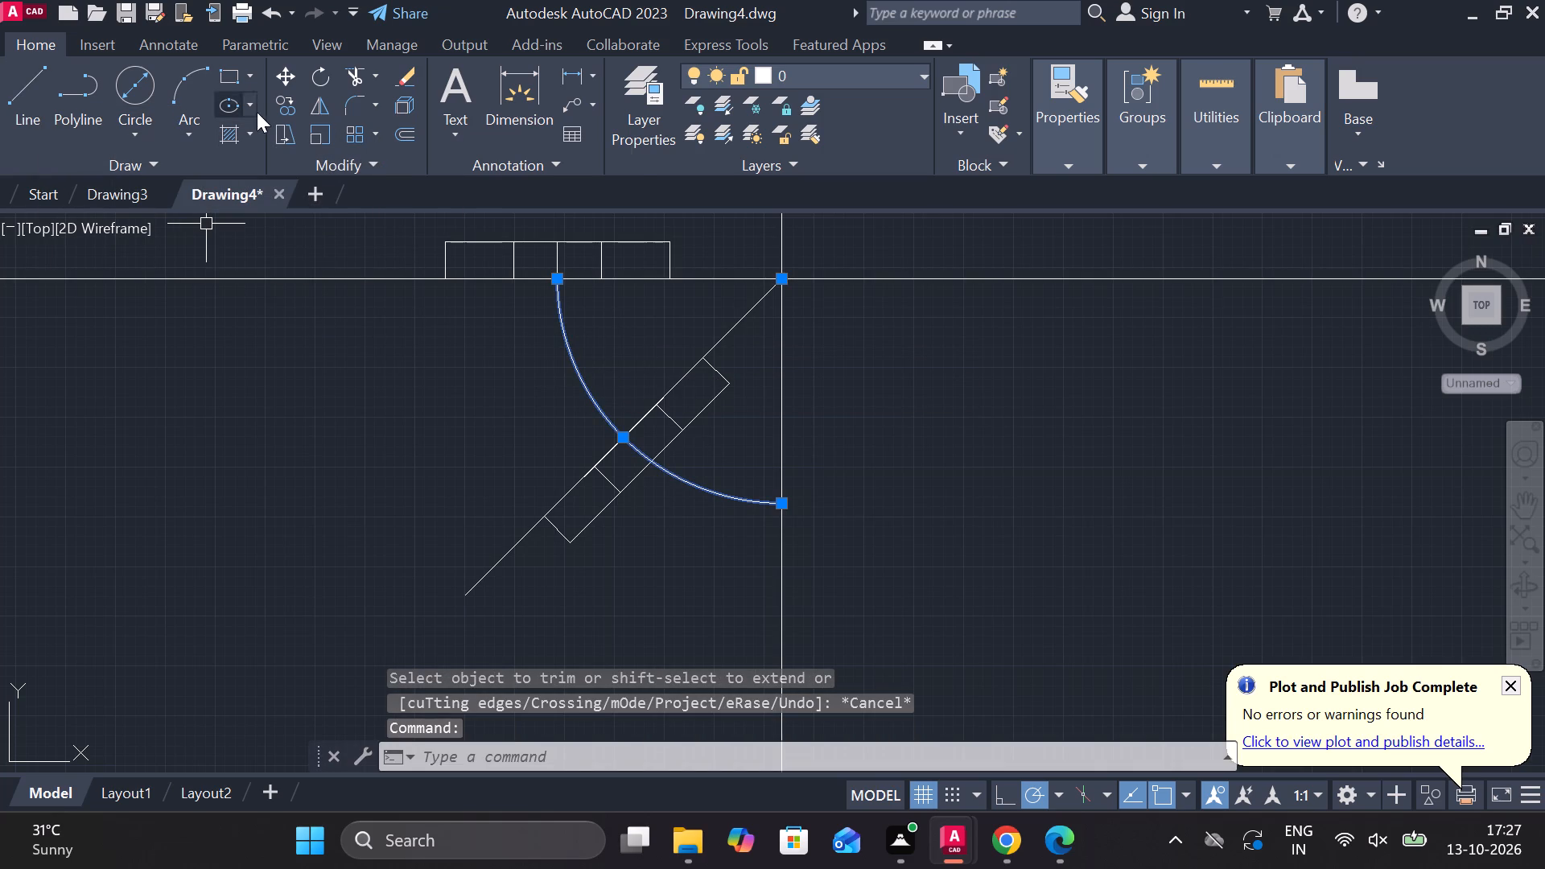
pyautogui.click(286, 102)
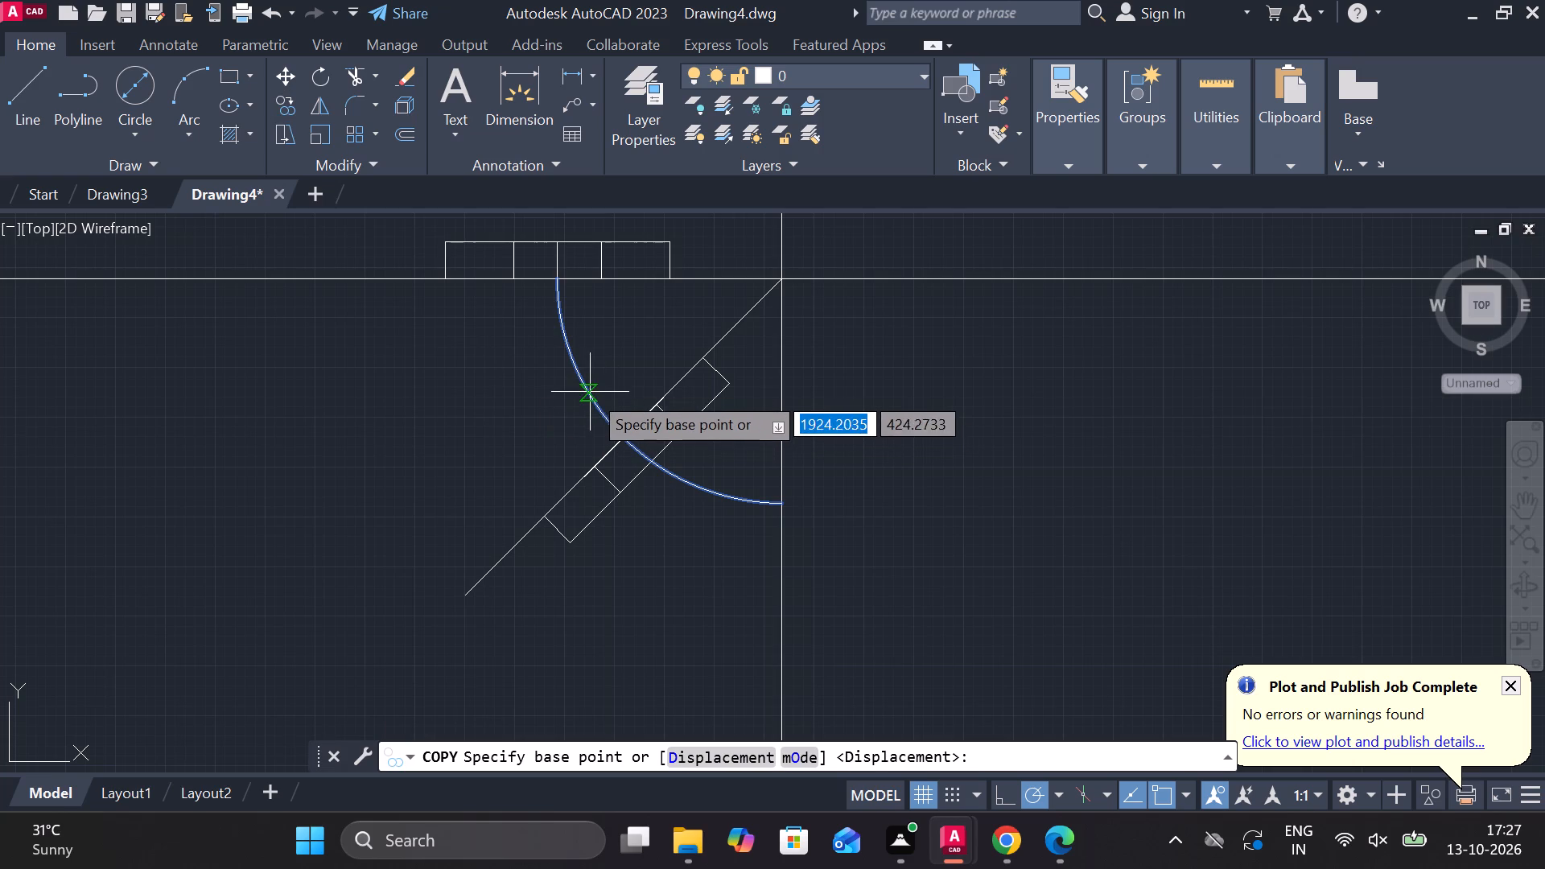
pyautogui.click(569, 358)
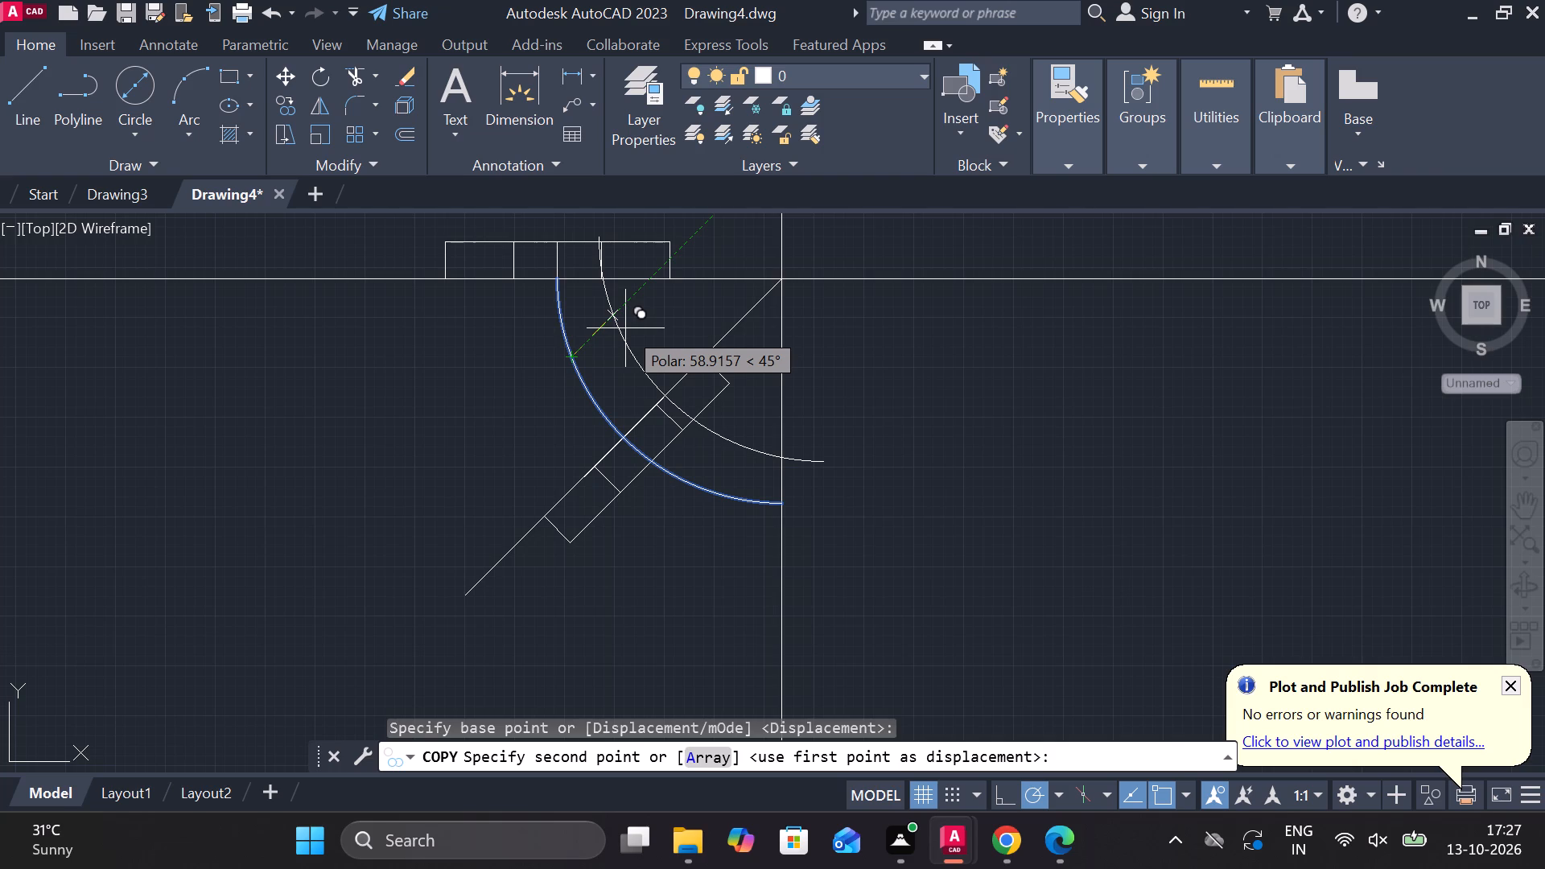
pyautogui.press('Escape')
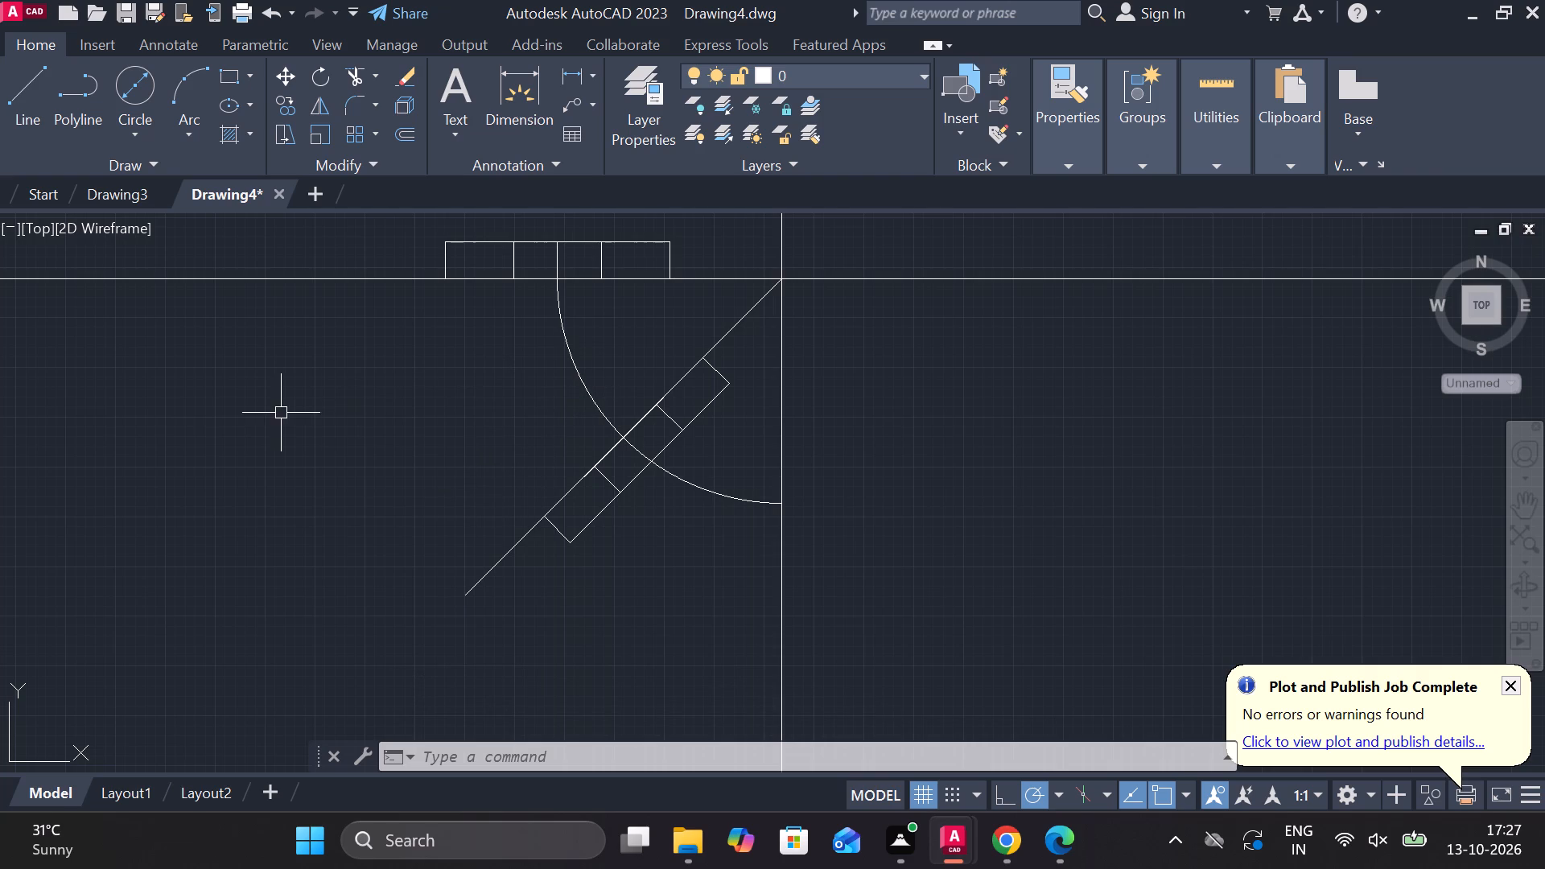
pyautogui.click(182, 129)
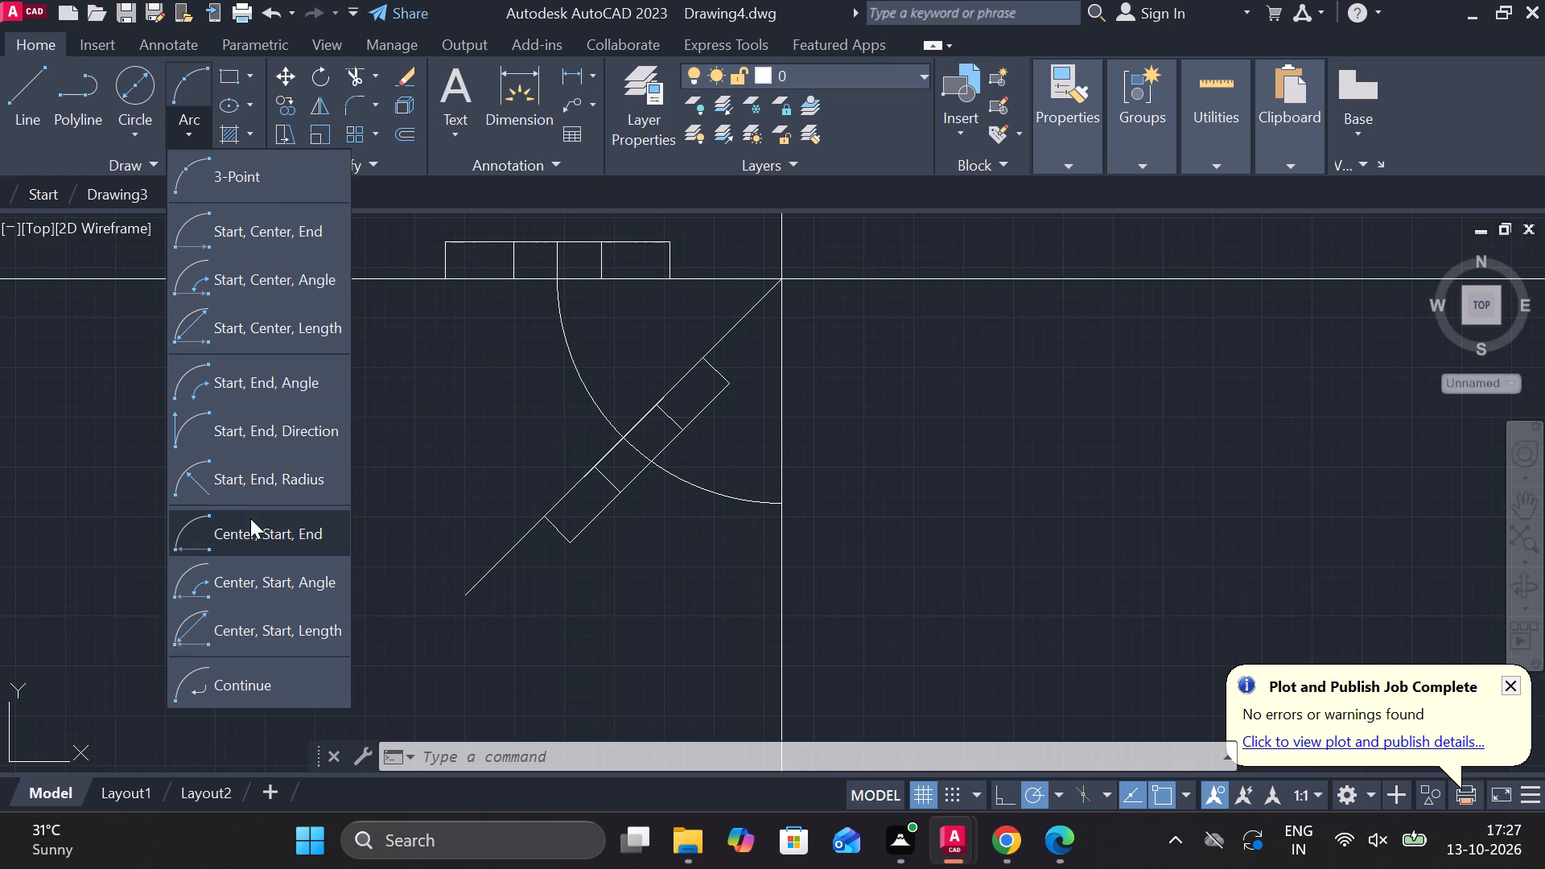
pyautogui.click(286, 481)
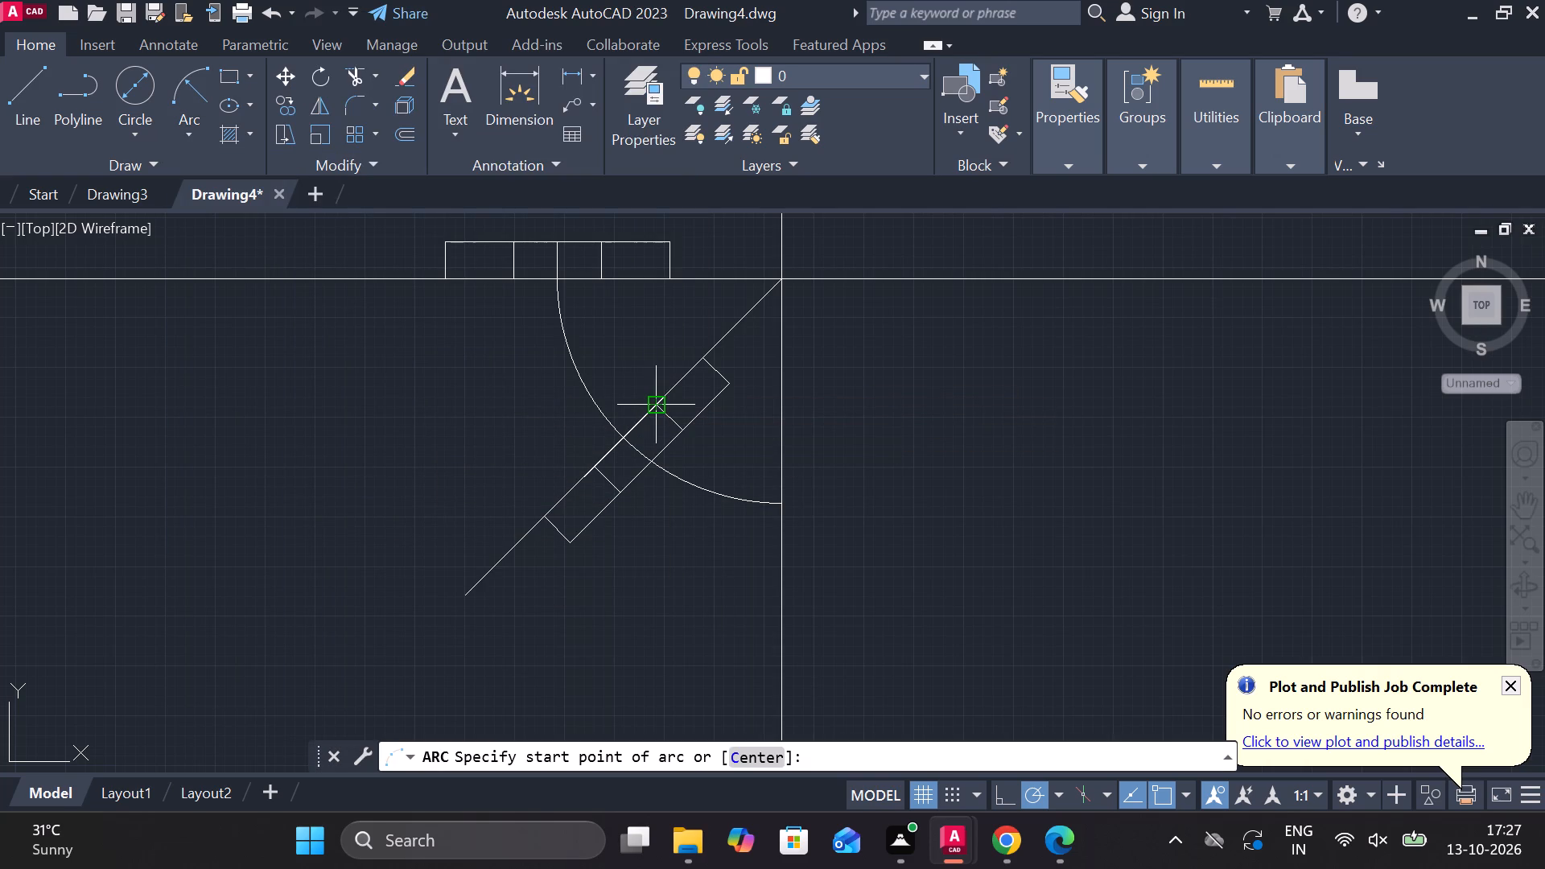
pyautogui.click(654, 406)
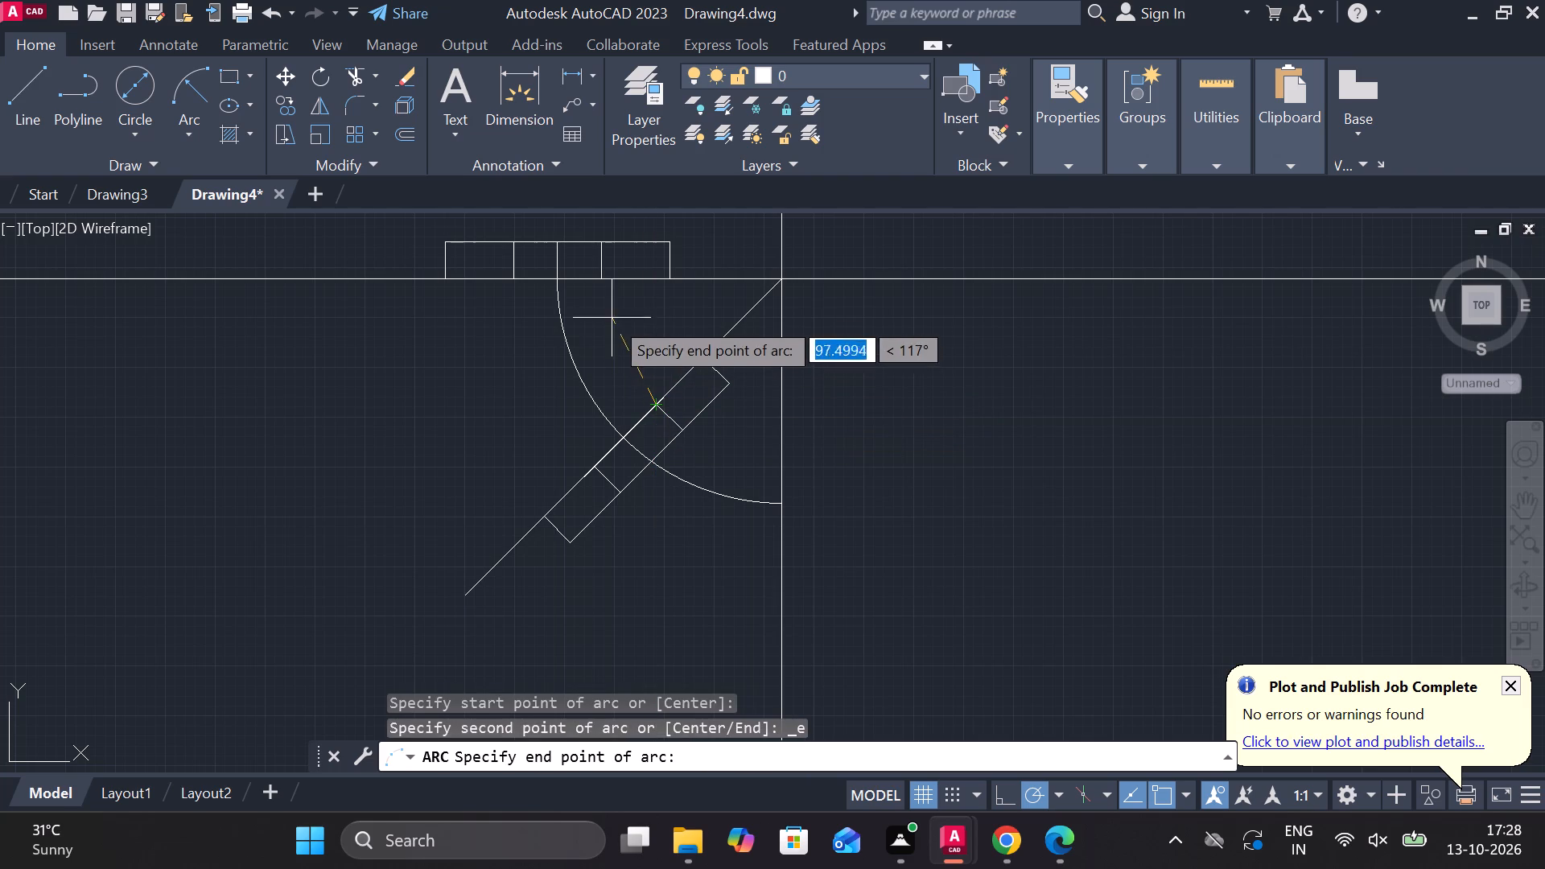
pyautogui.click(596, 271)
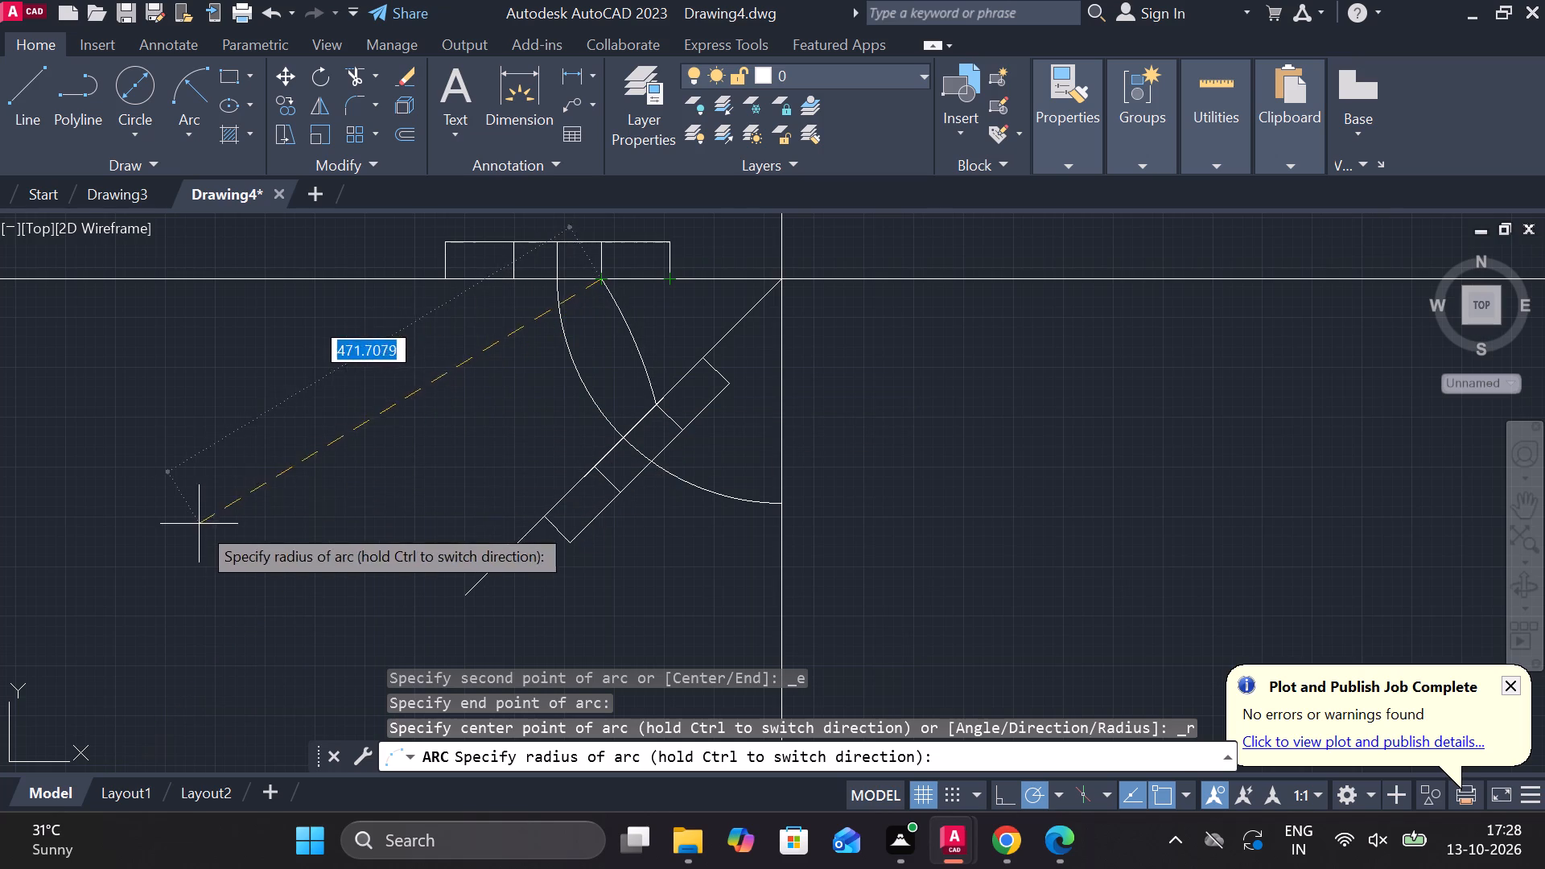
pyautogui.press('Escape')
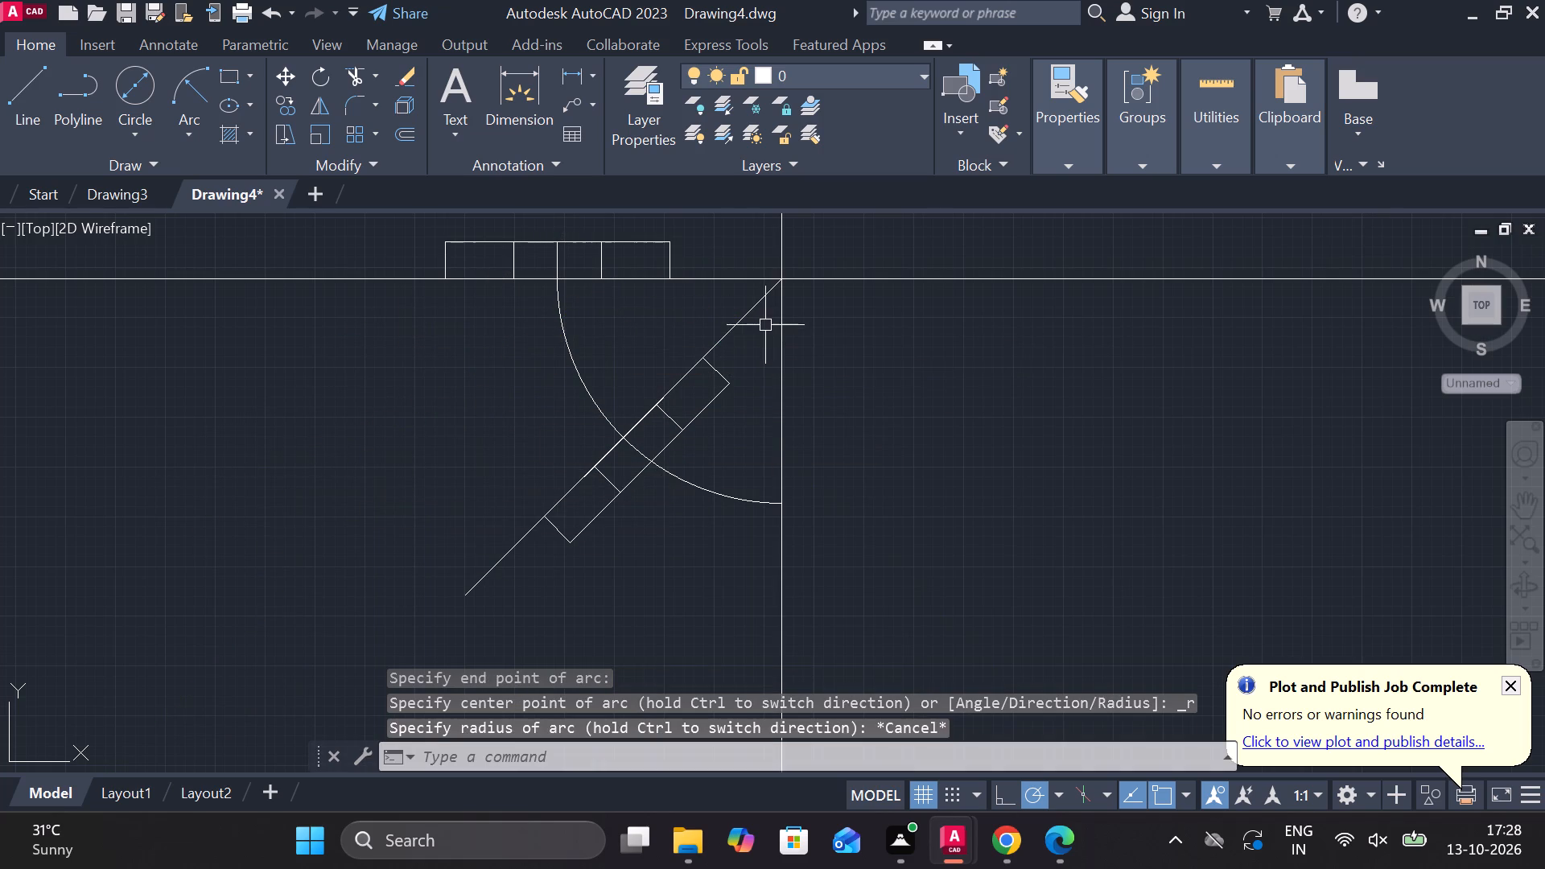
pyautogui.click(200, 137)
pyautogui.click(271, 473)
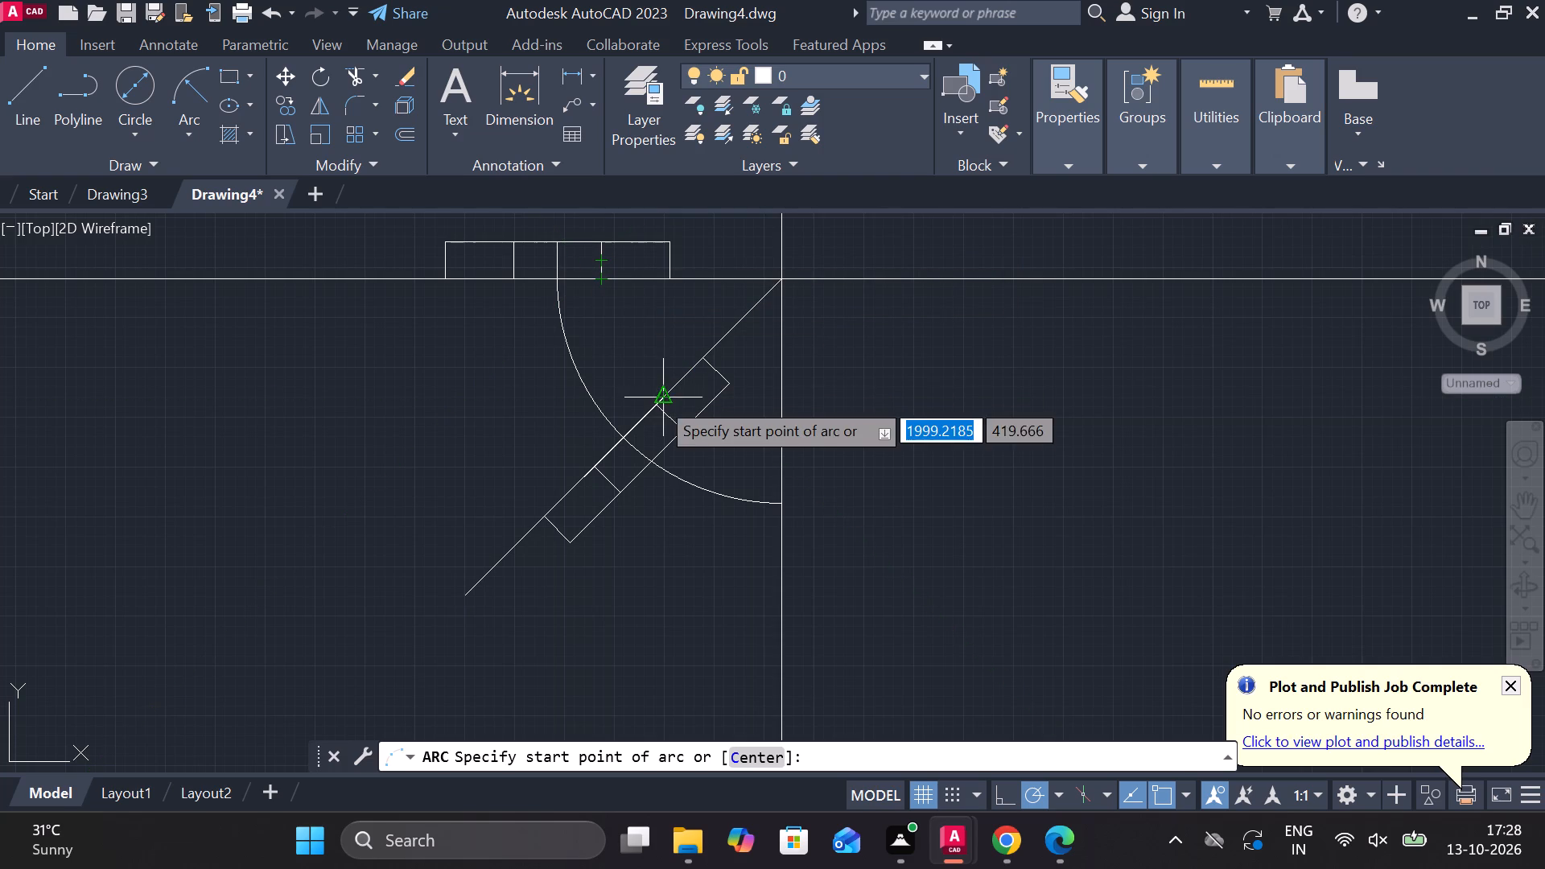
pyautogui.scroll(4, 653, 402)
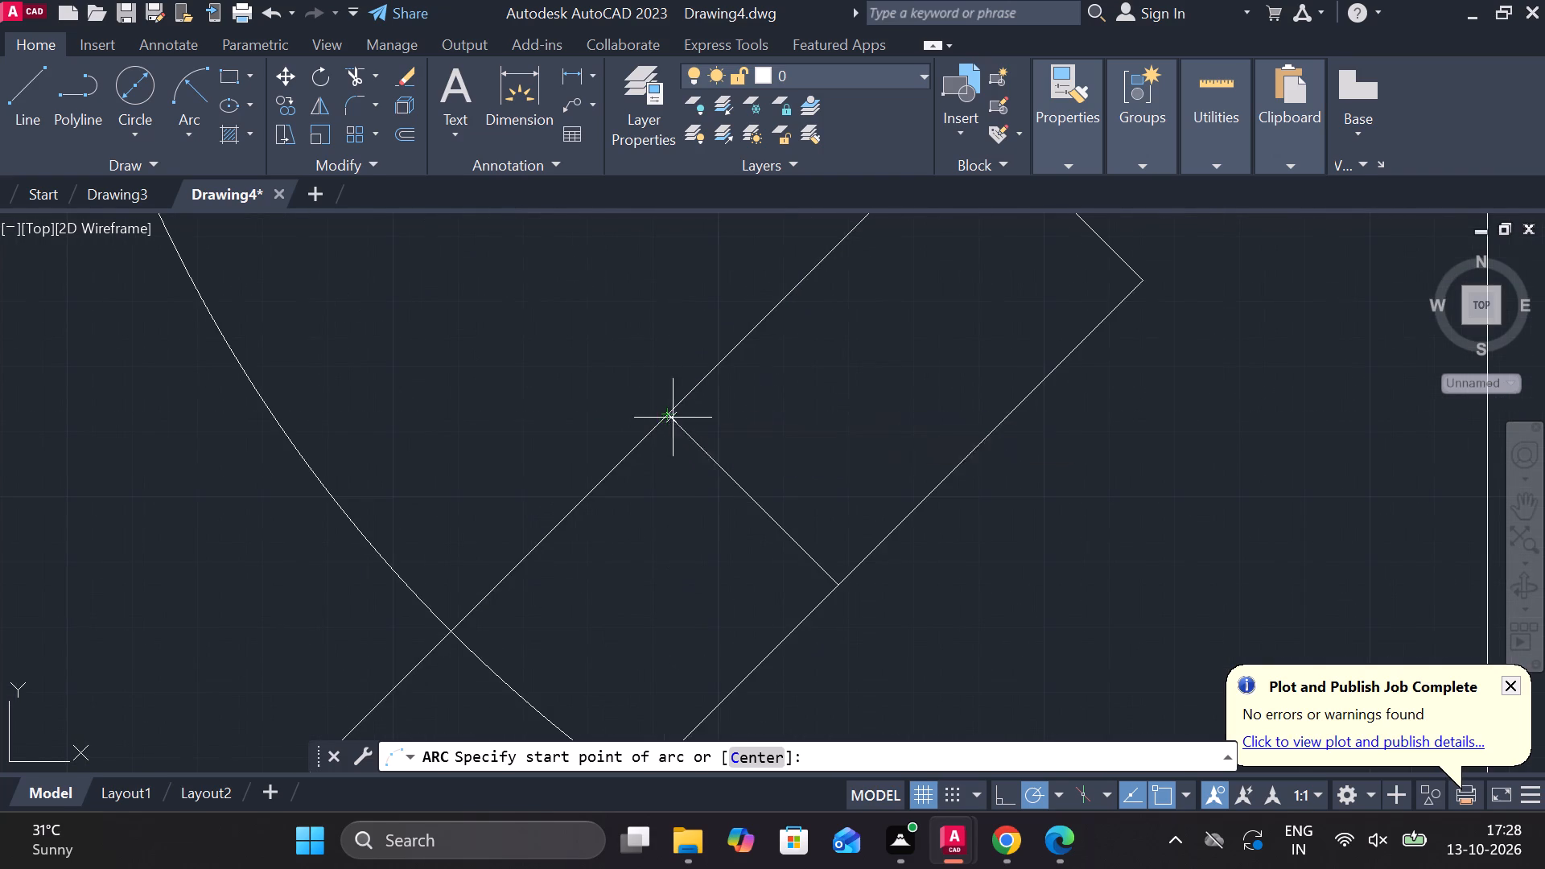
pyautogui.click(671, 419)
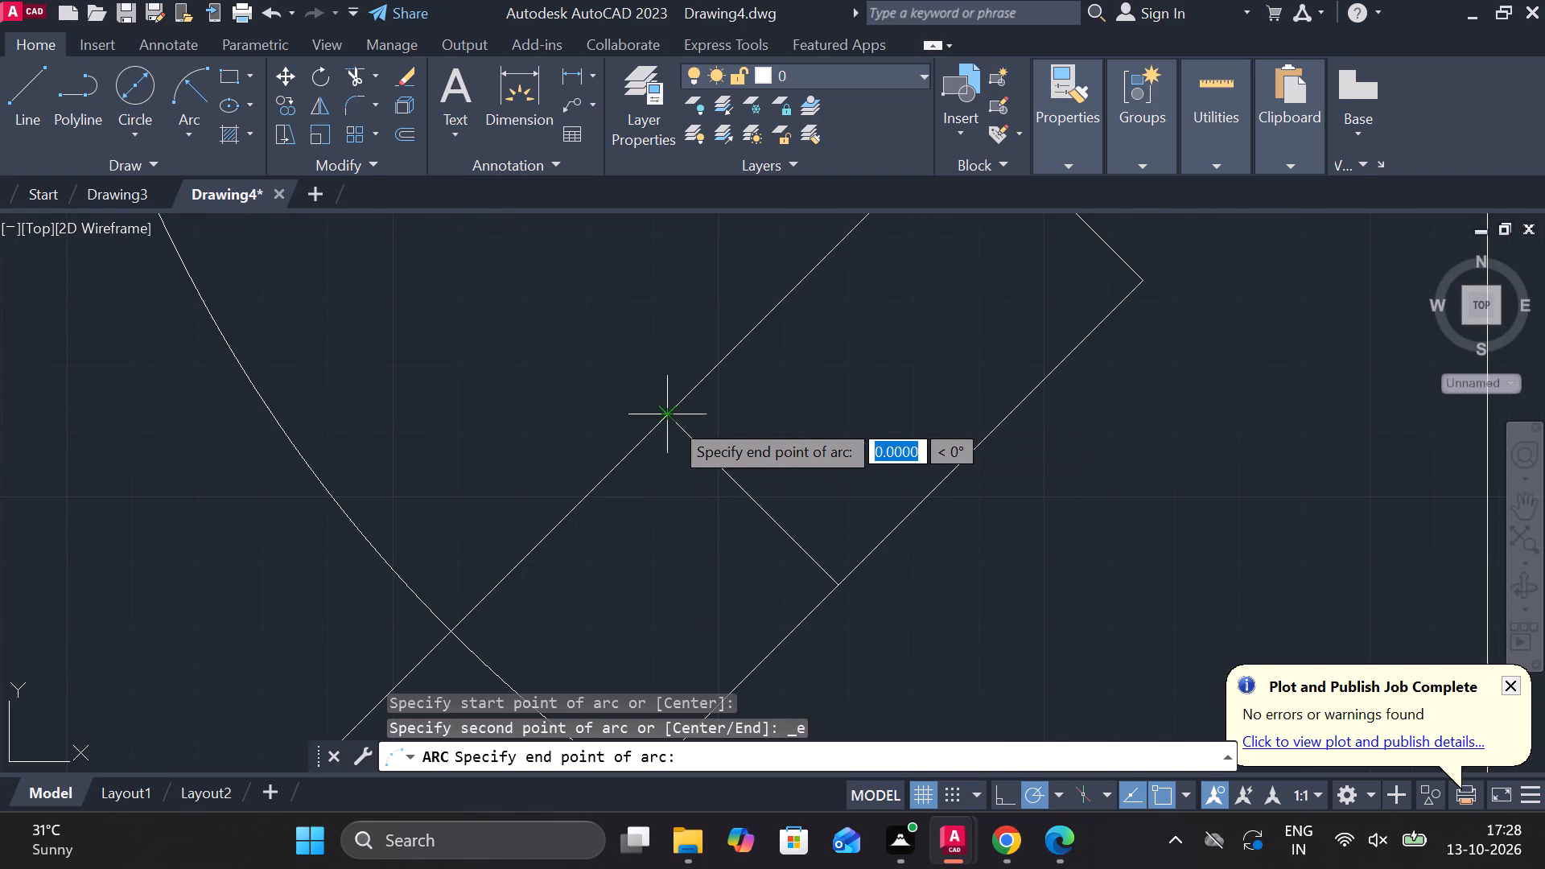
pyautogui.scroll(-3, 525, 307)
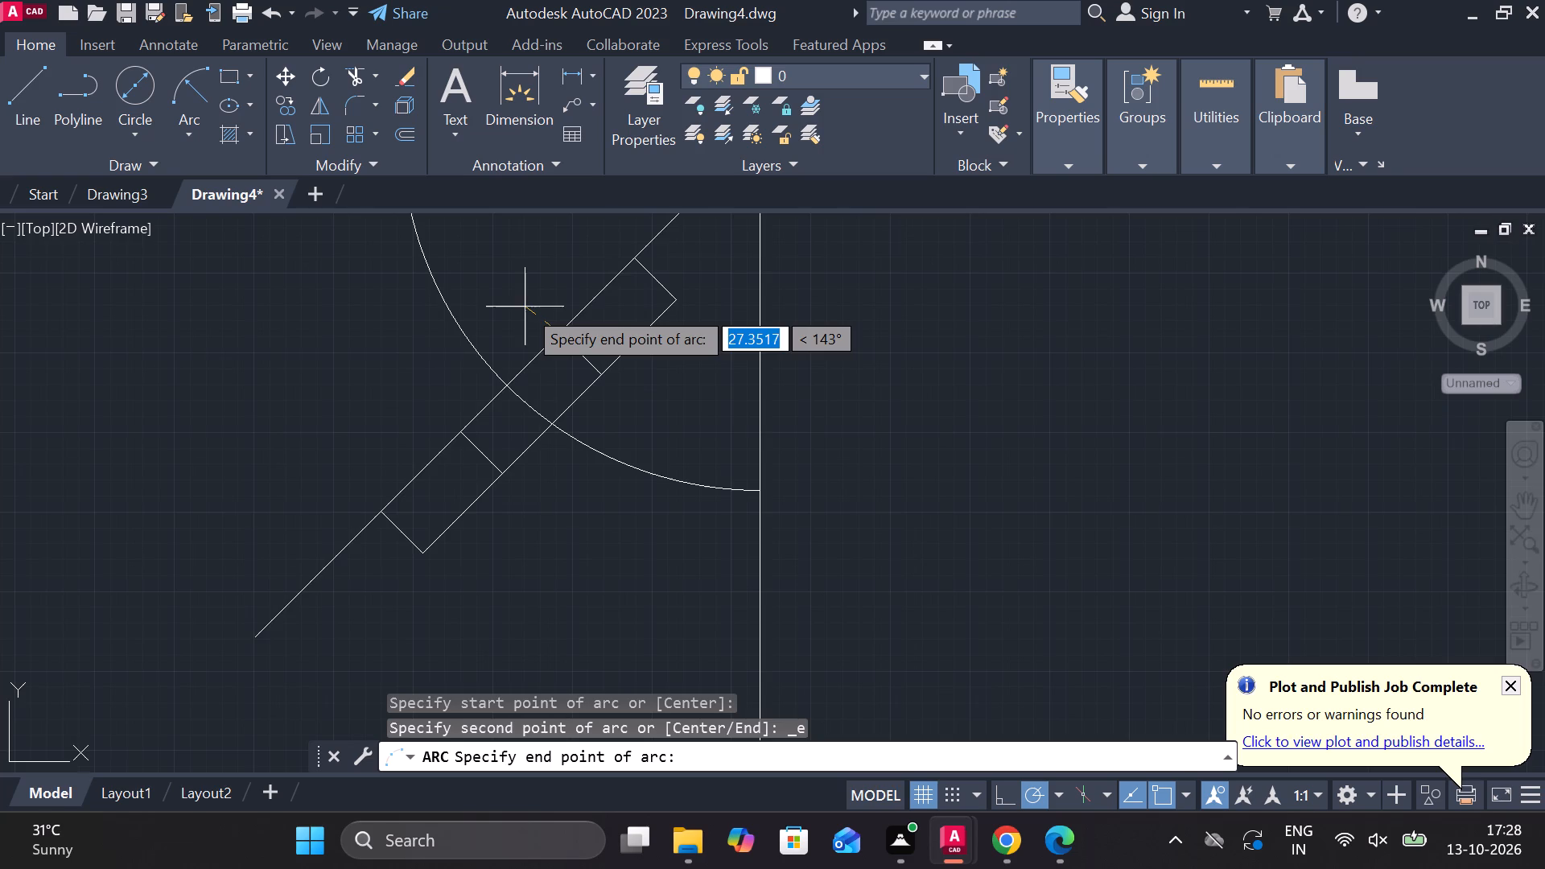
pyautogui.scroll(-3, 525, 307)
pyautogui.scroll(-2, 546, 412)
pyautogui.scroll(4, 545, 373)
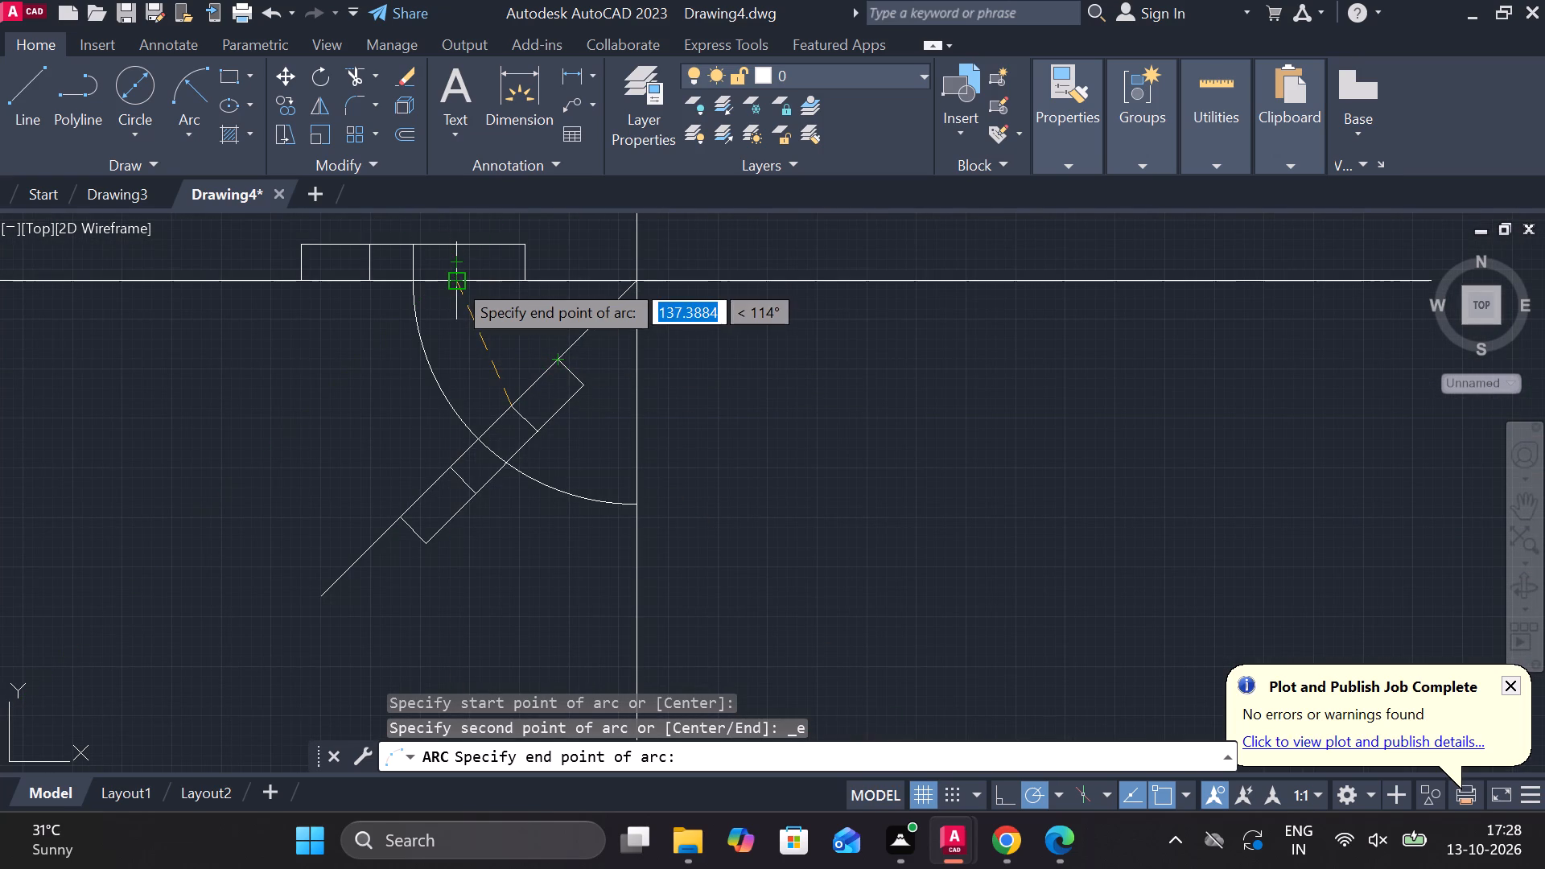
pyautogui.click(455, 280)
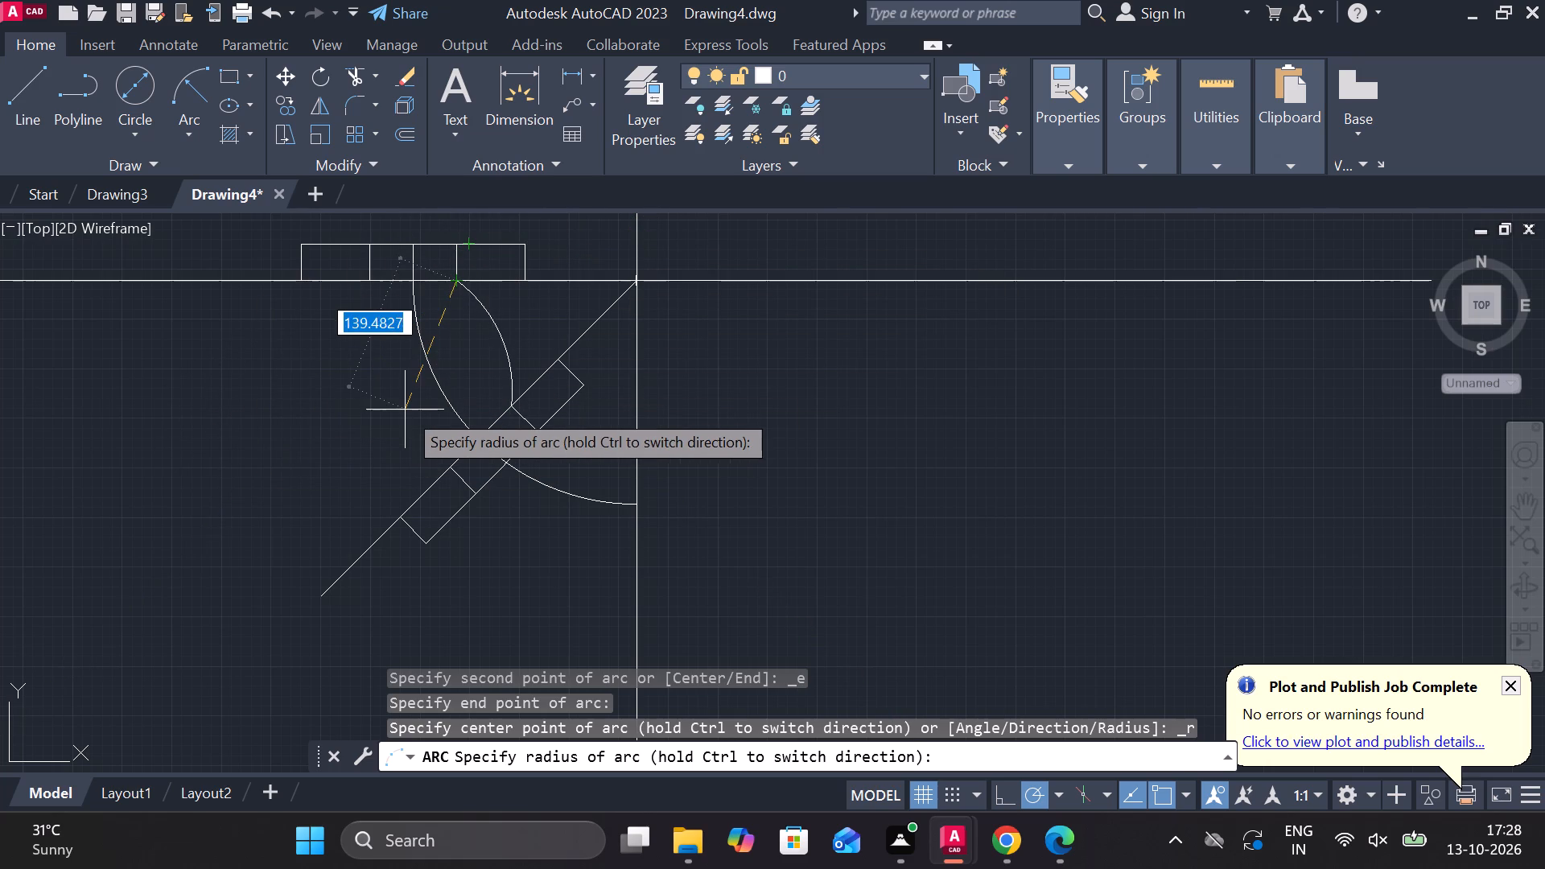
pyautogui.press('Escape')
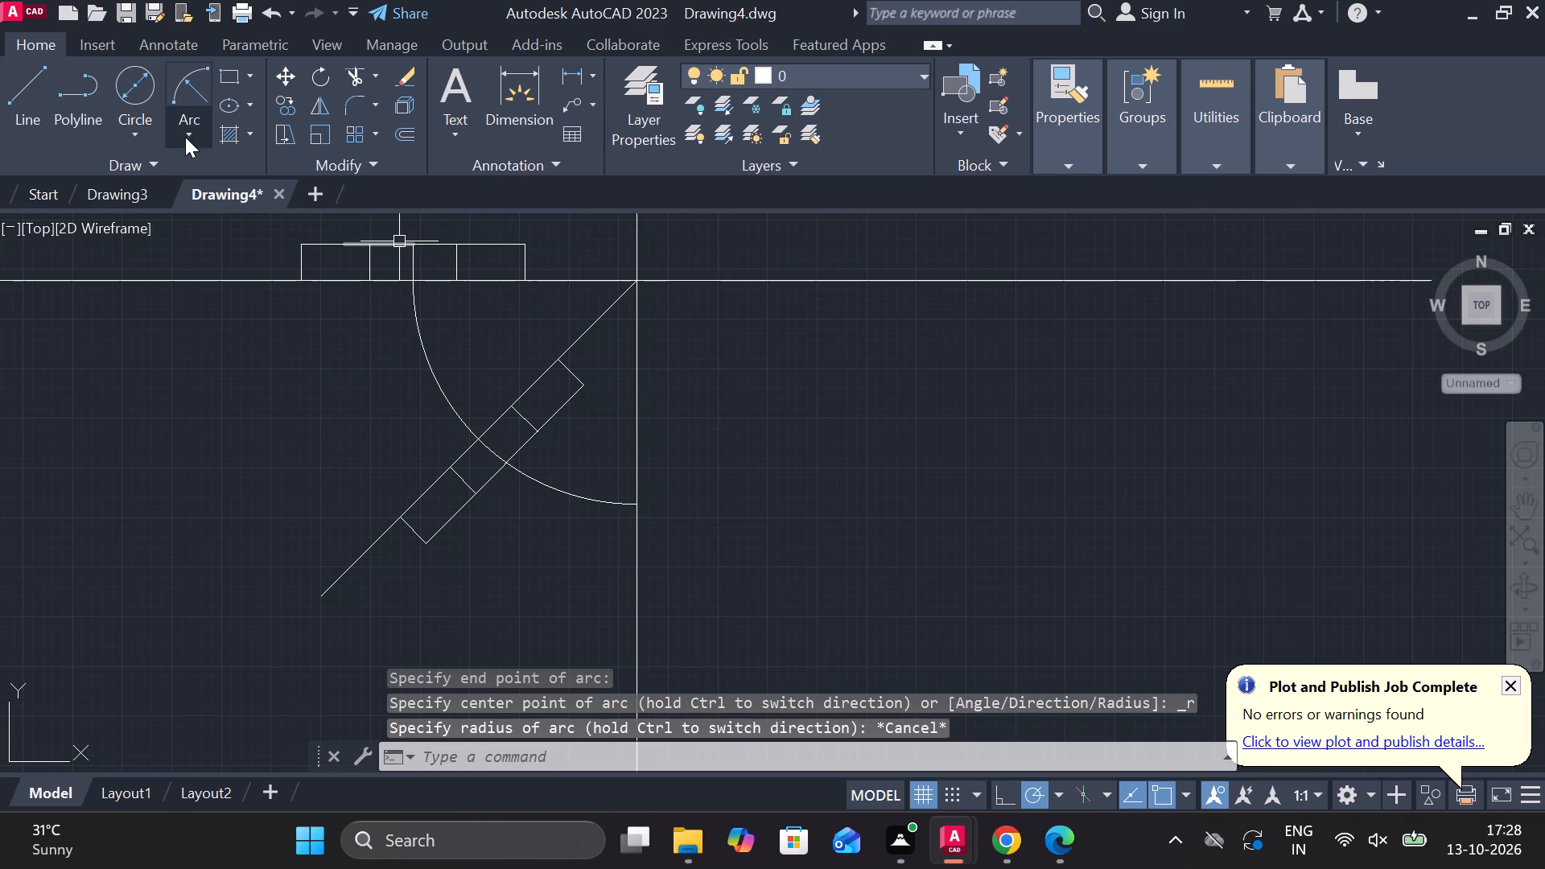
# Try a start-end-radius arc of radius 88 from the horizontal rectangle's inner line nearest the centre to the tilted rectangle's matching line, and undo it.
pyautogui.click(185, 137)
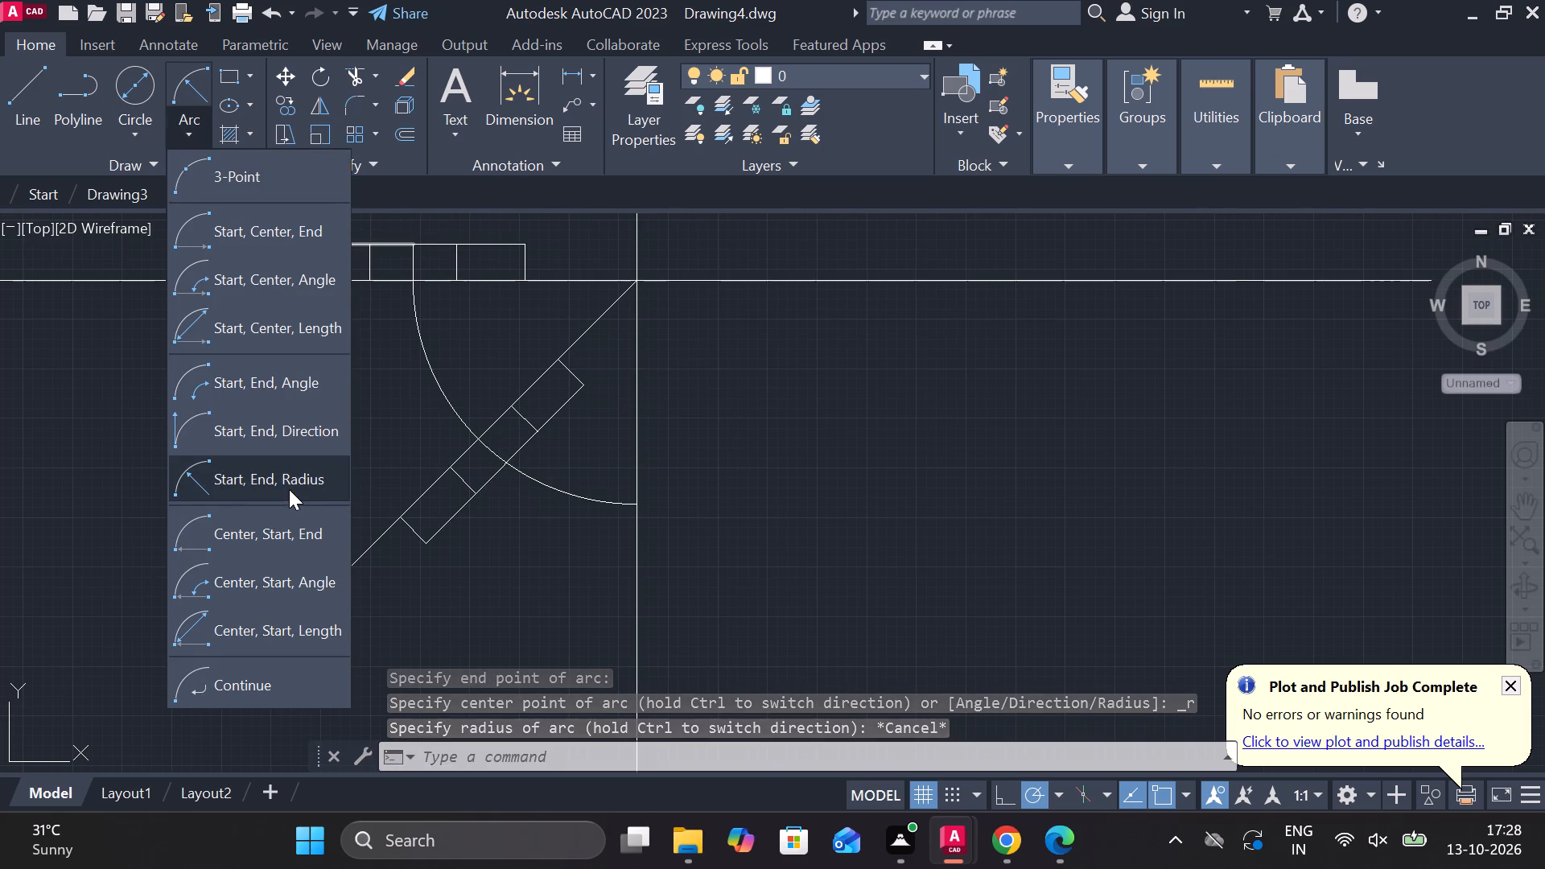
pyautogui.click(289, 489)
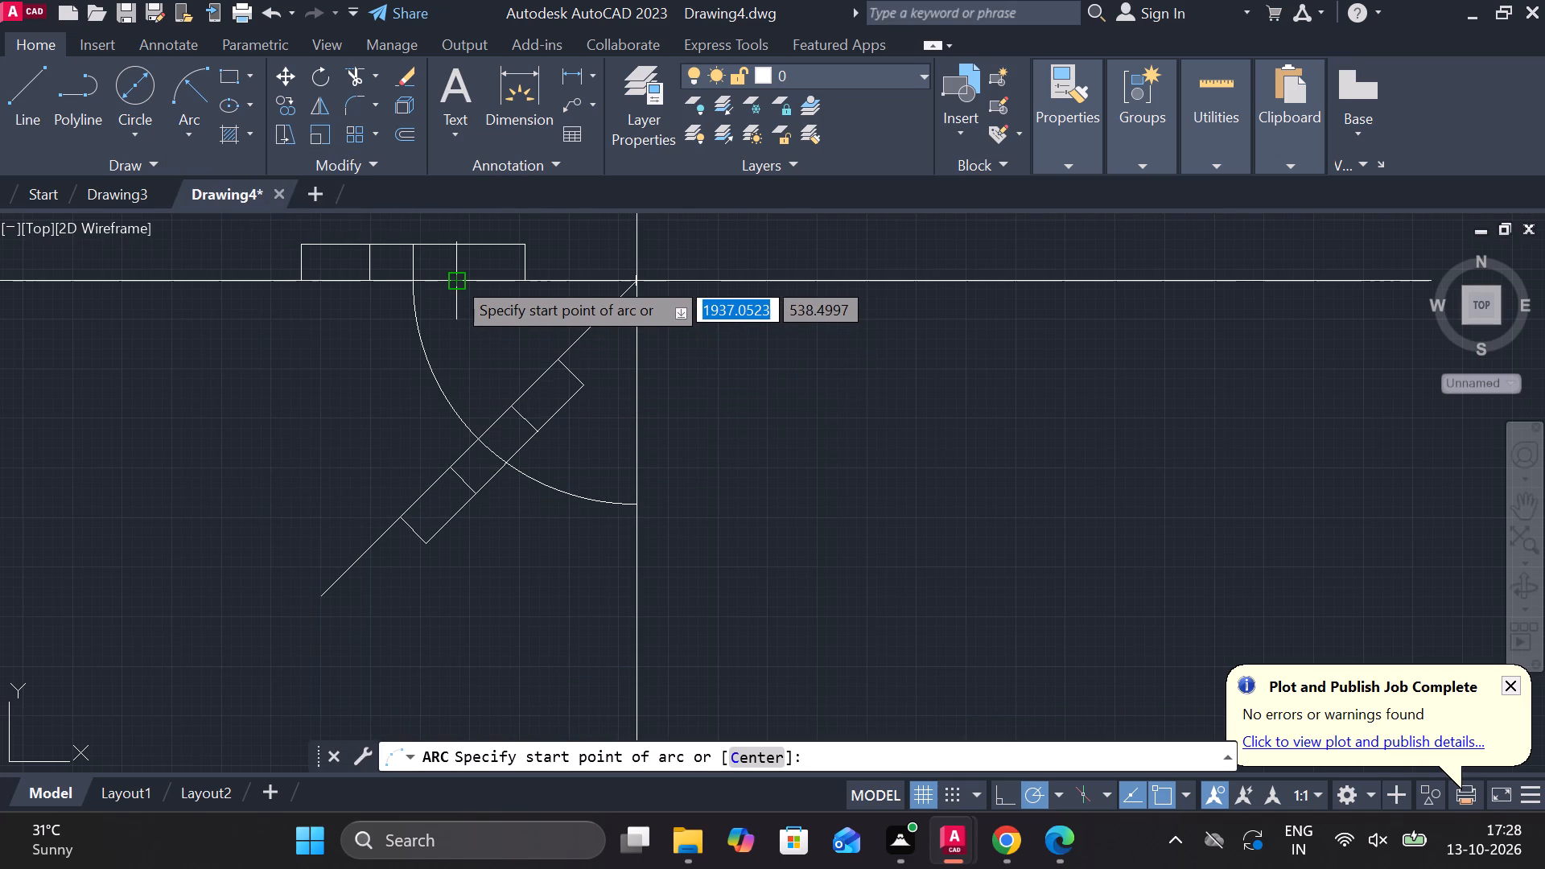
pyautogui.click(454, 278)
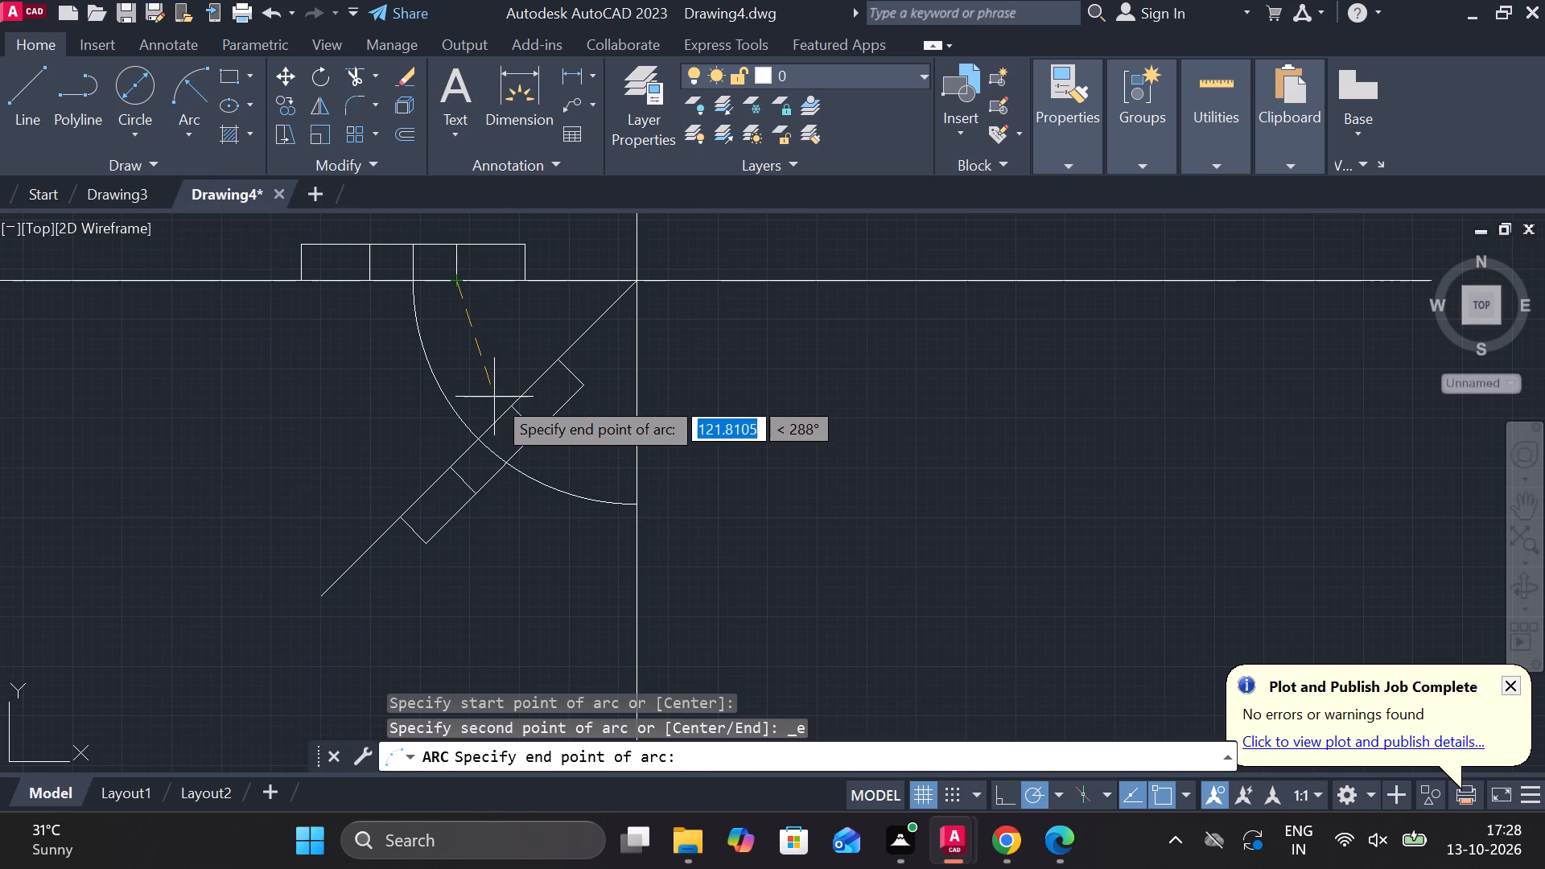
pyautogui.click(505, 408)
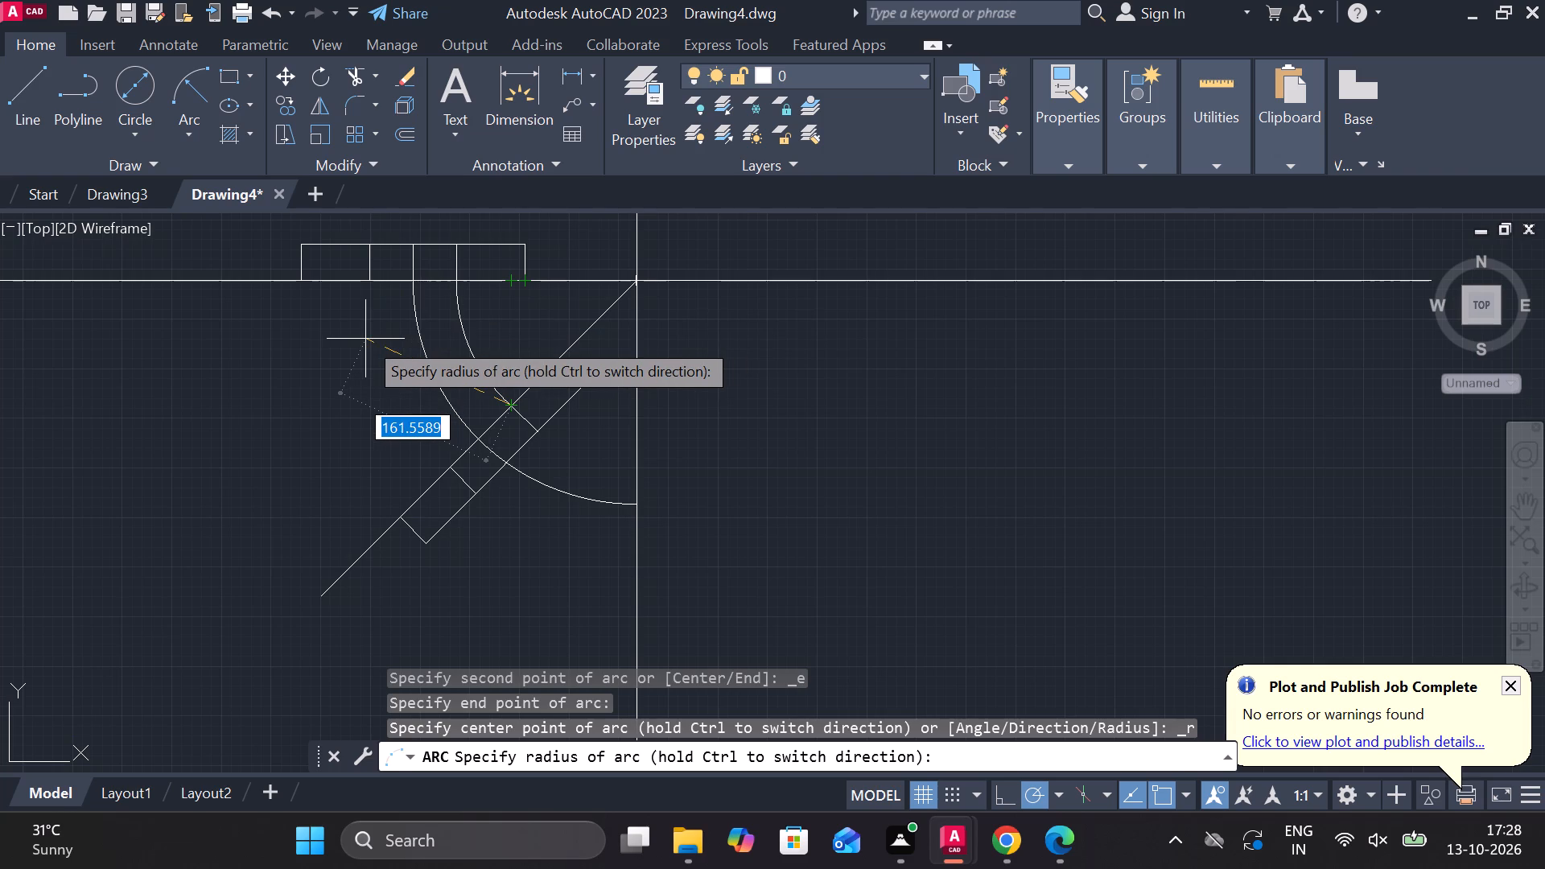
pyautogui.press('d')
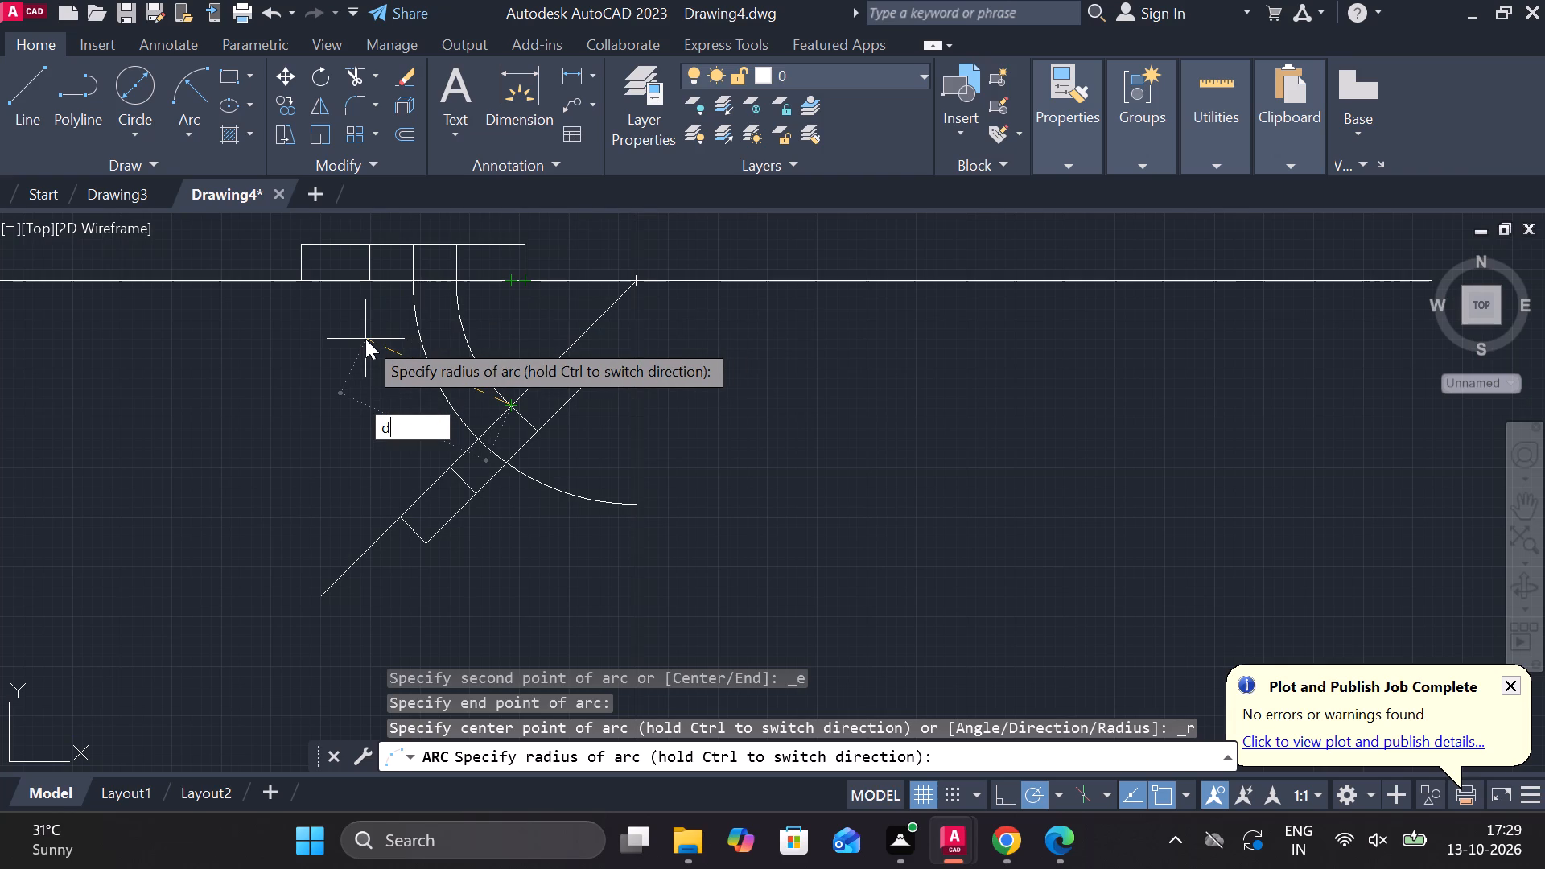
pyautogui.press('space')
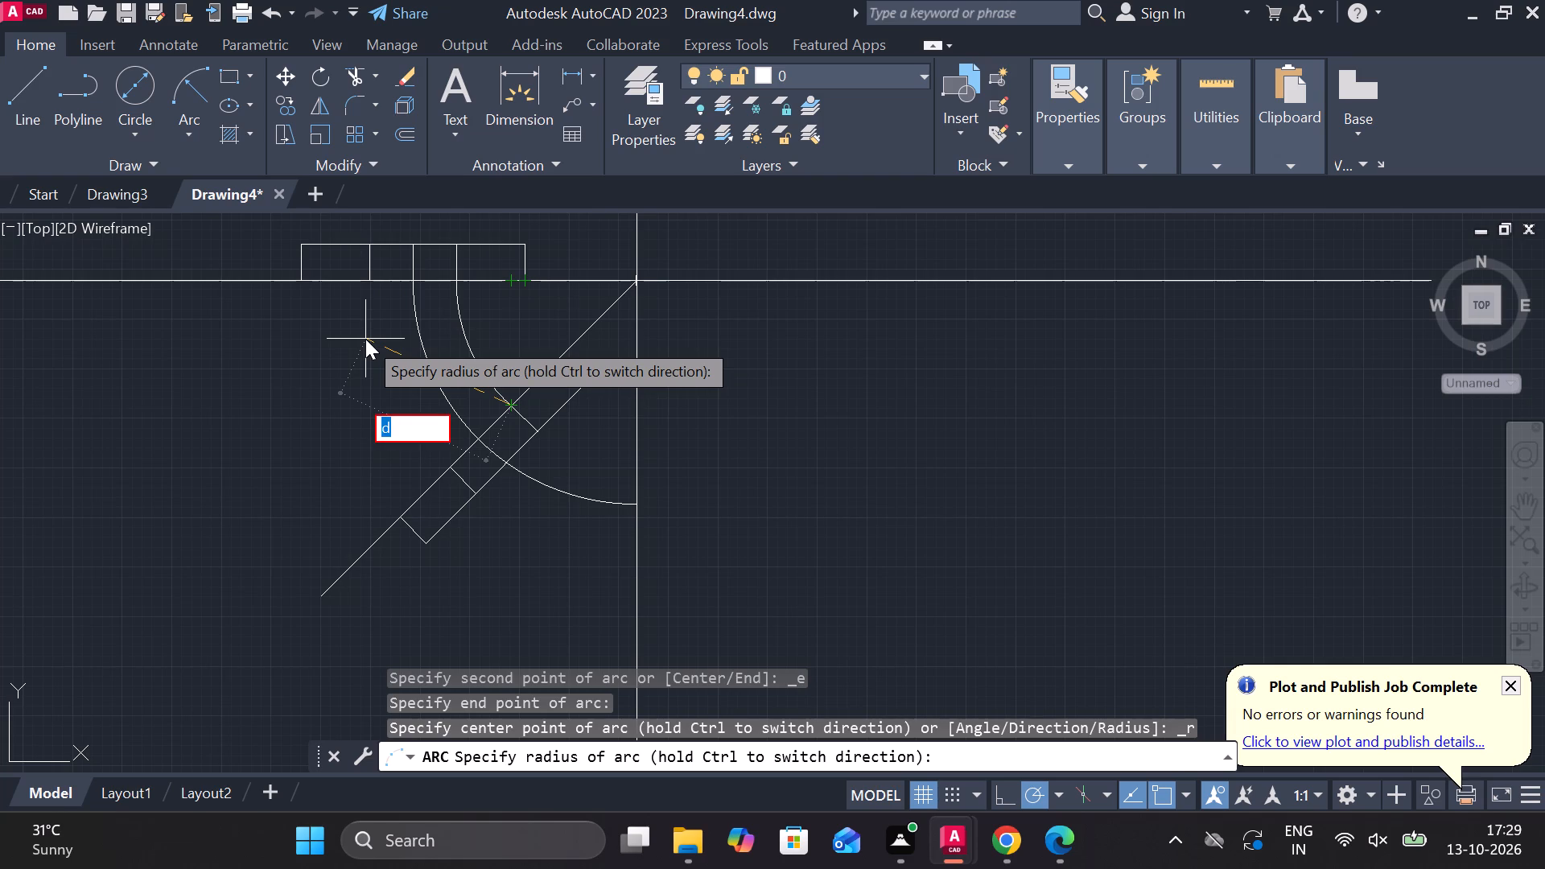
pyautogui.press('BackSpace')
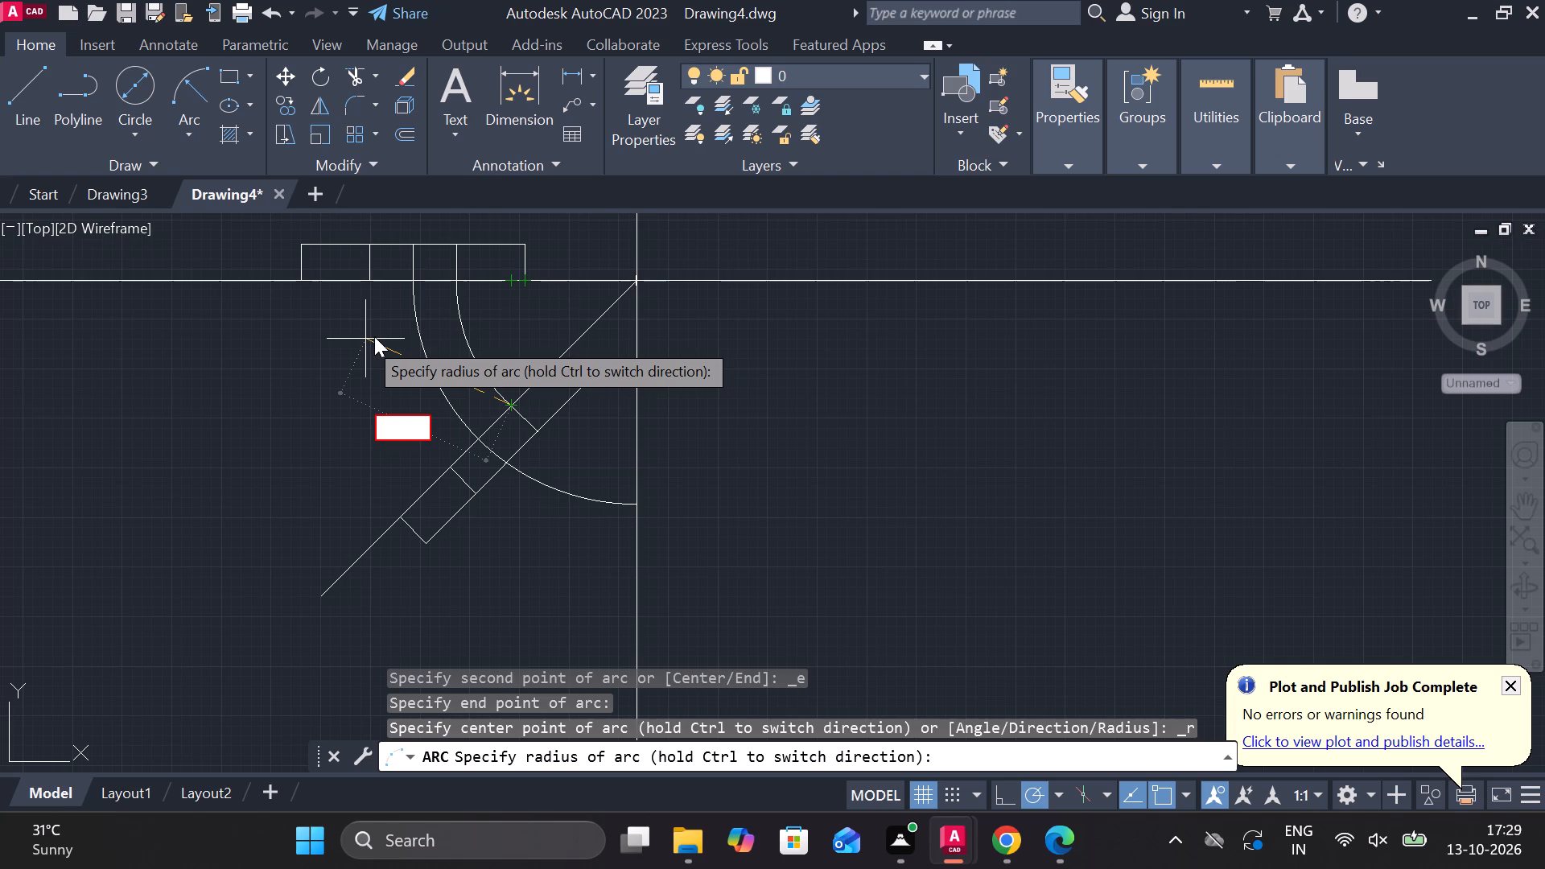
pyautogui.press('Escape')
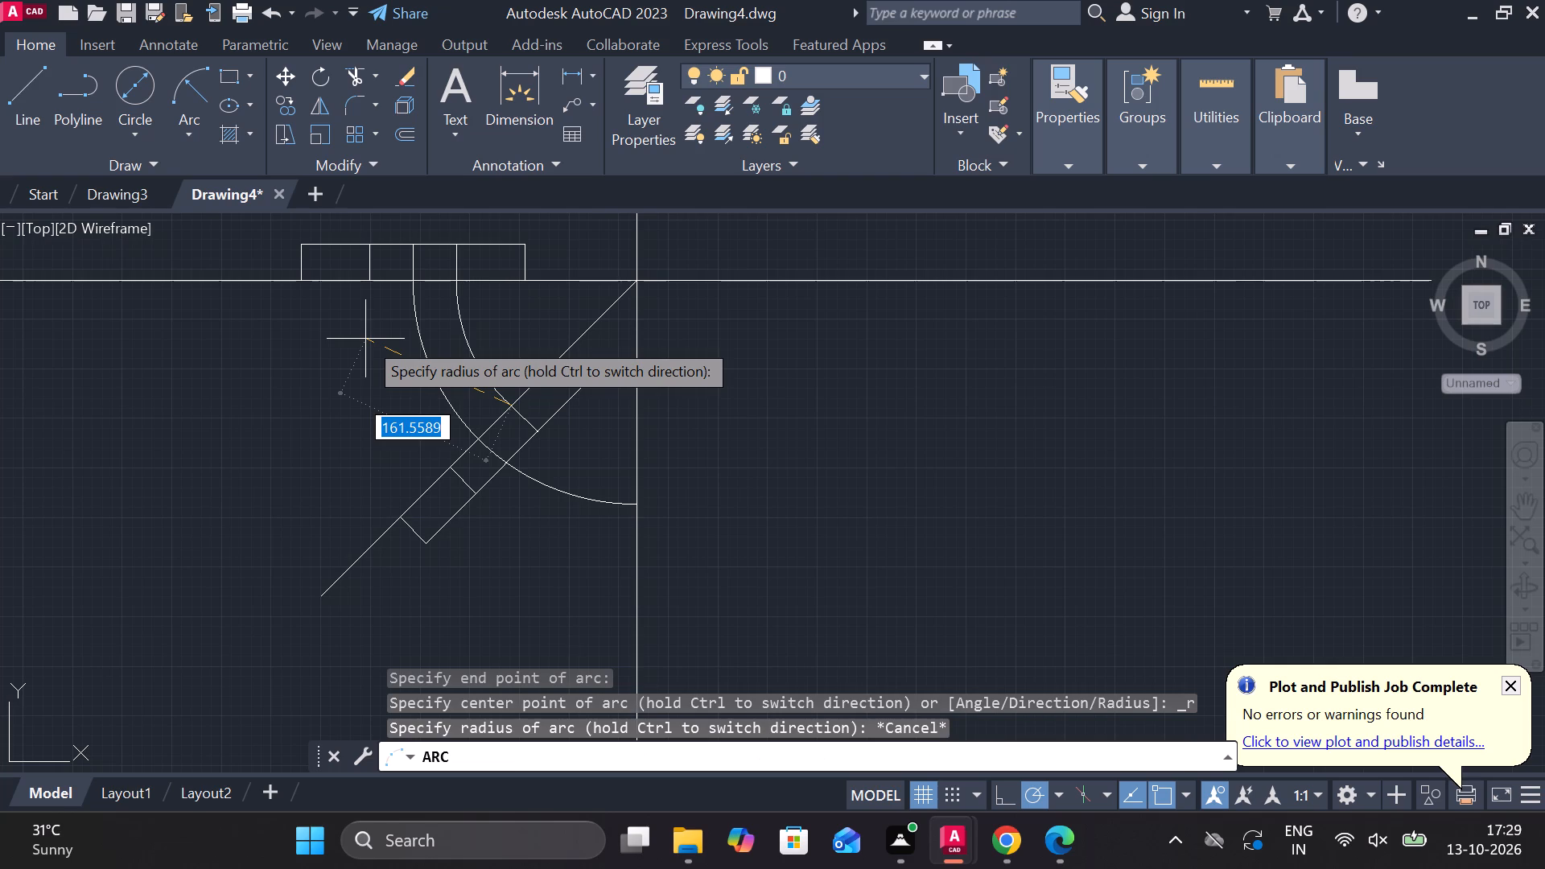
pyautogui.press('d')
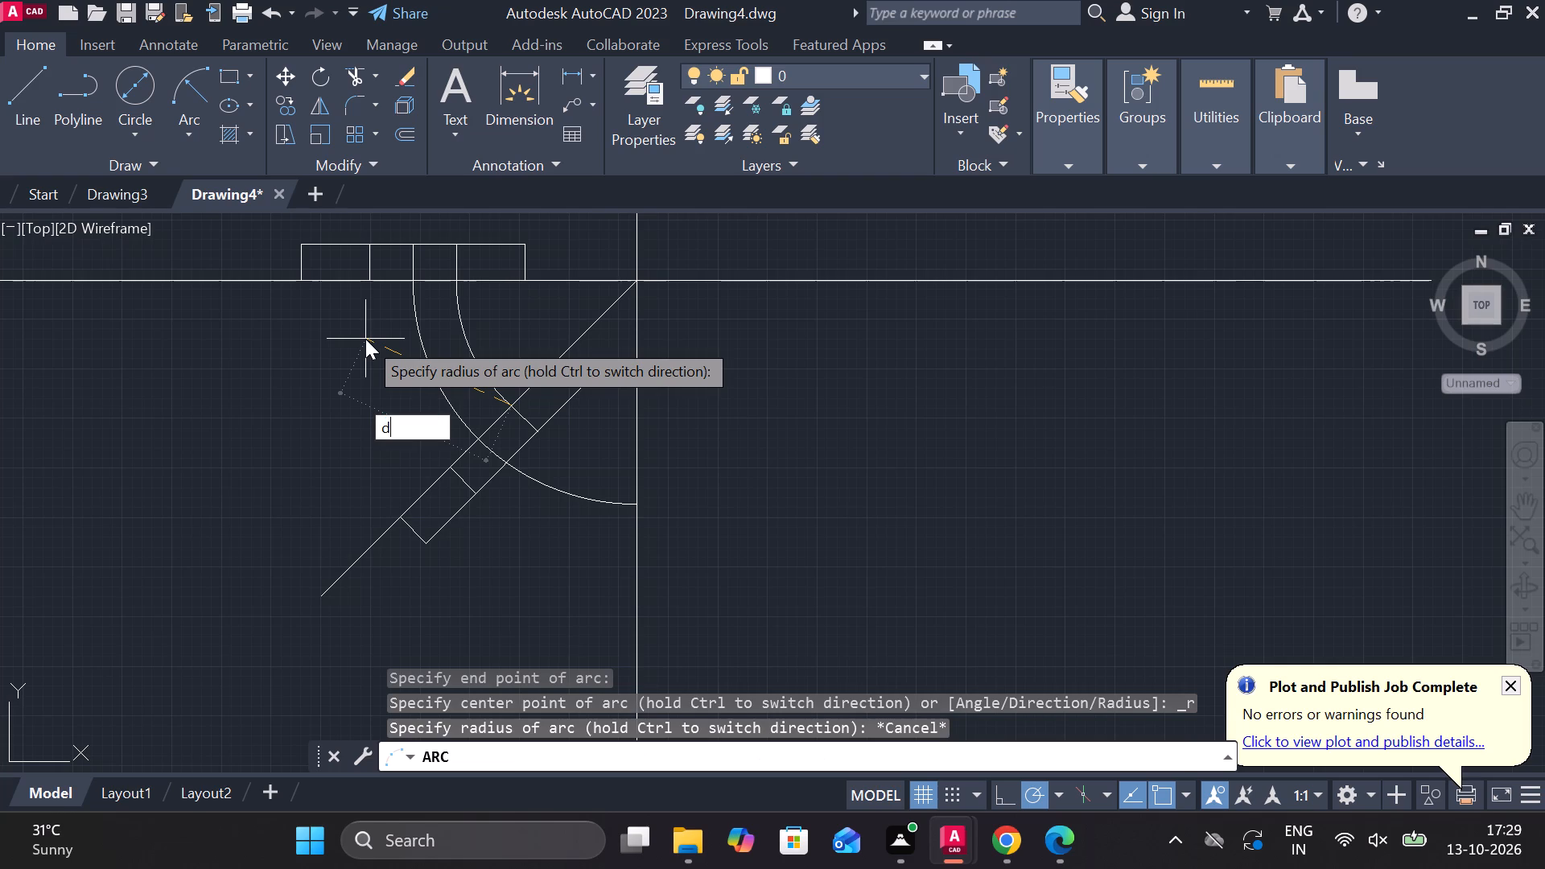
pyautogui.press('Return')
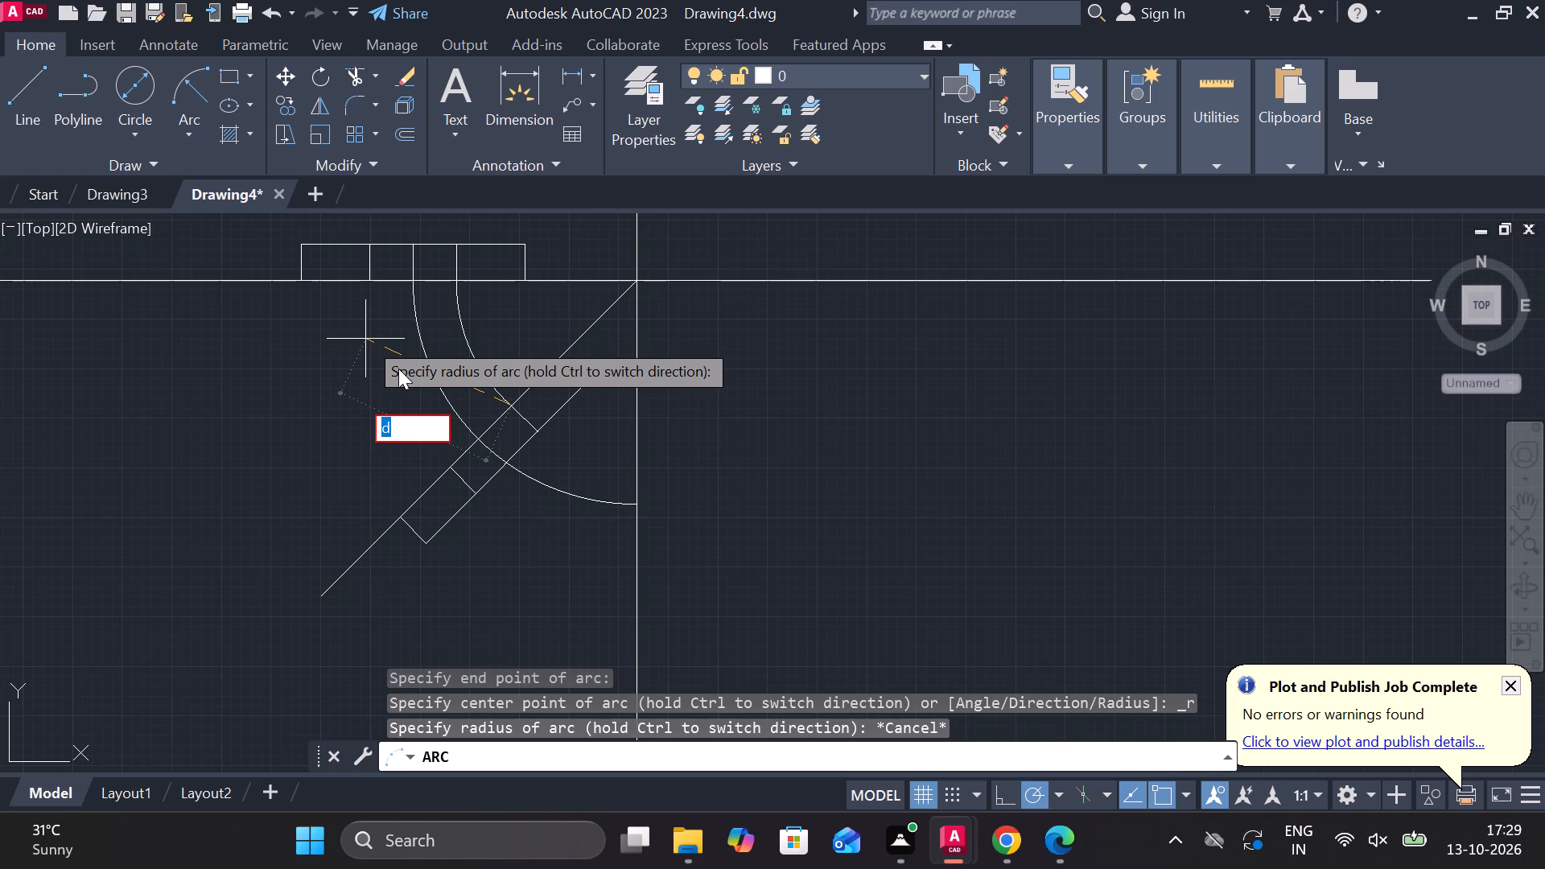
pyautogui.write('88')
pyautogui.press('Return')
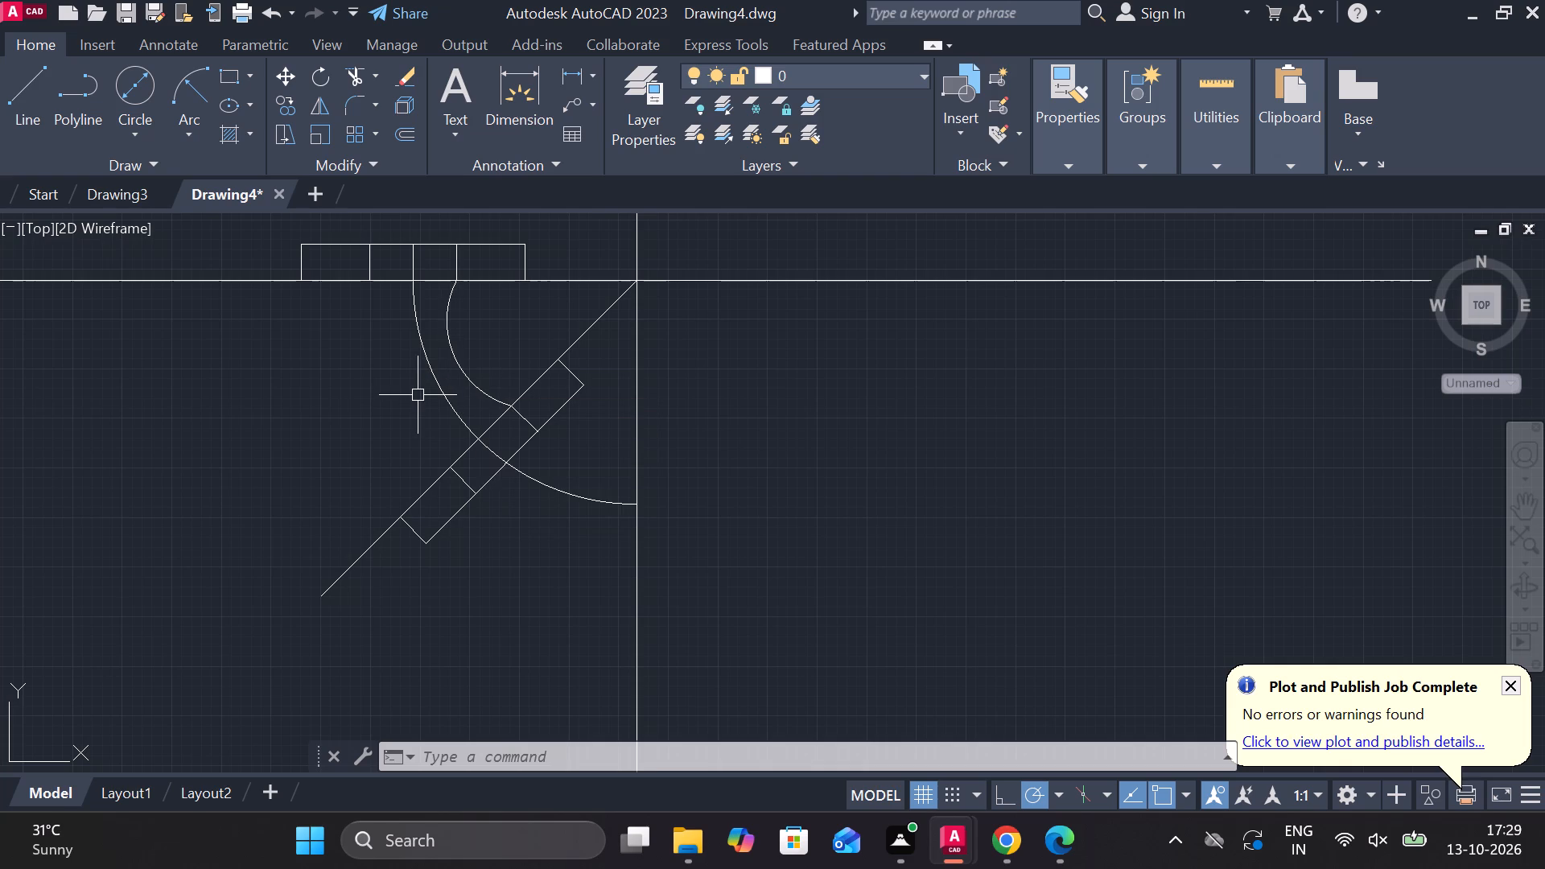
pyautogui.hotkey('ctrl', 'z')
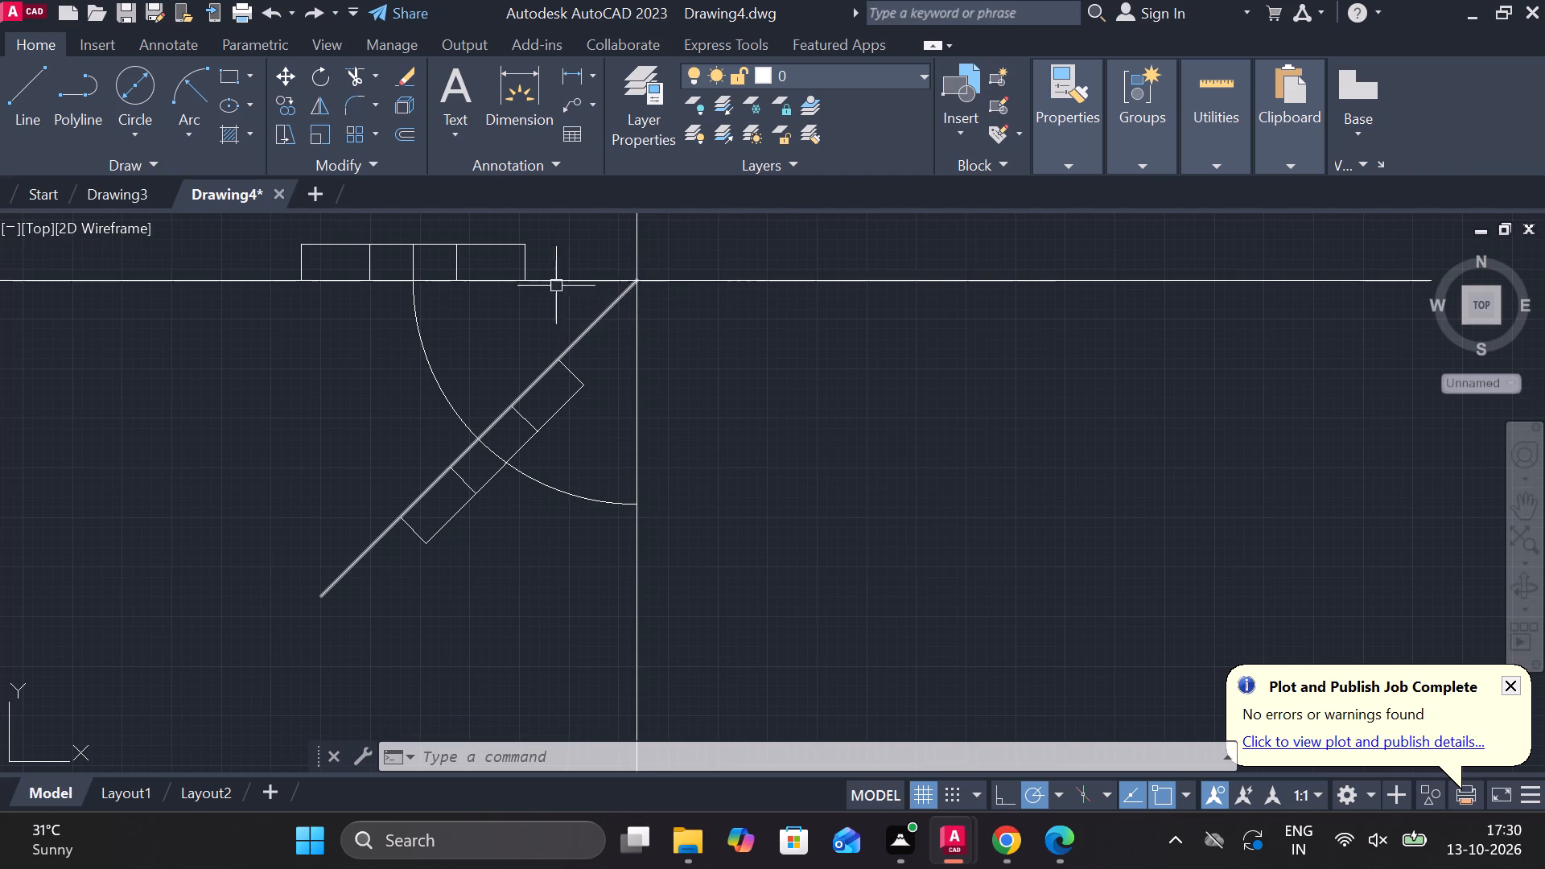
# Draw a circle about 357 in diameter centred on the intersection of the horizontal and vertical axes, near both rectangles' inner lines.
pyautogui.click(141, 101)
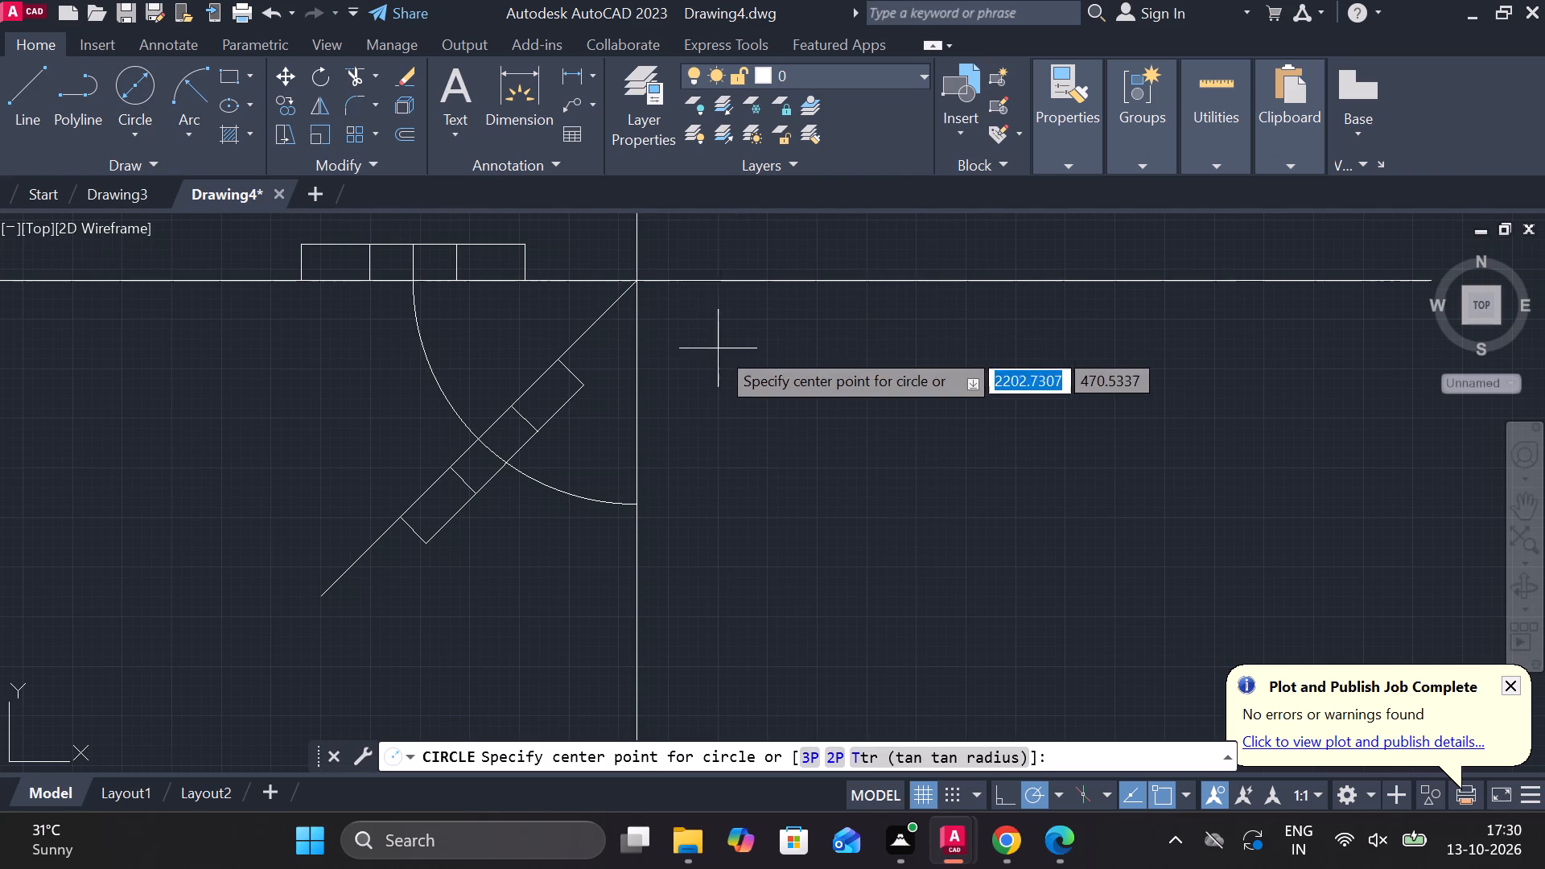
pyautogui.click(633, 281)
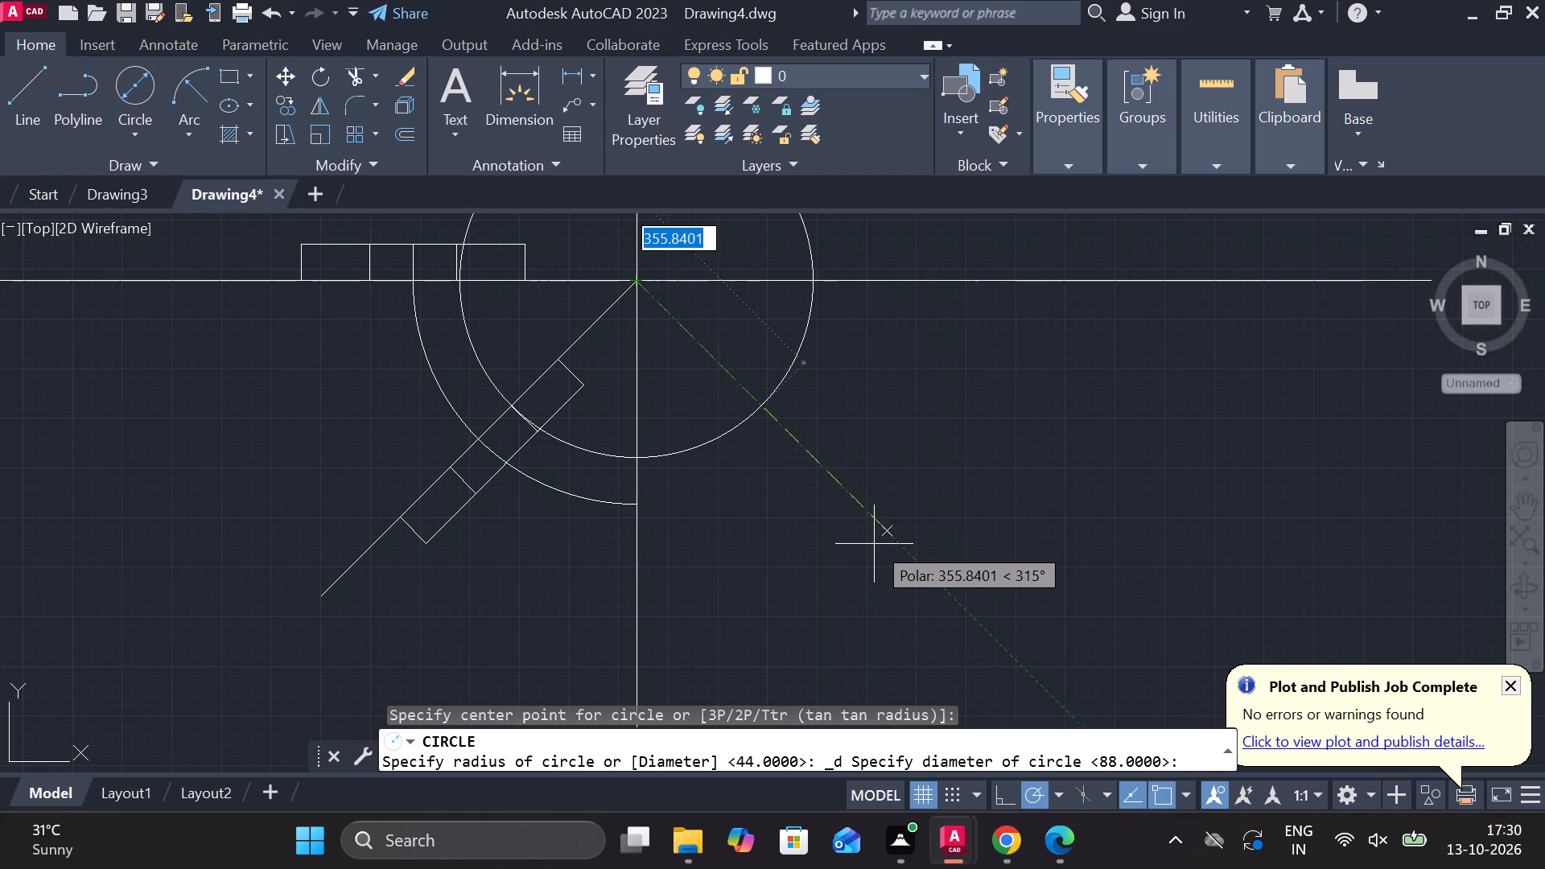
pyautogui.scroll(2, 874, 551)
pyautogui.scroll(-4, 874, 551)
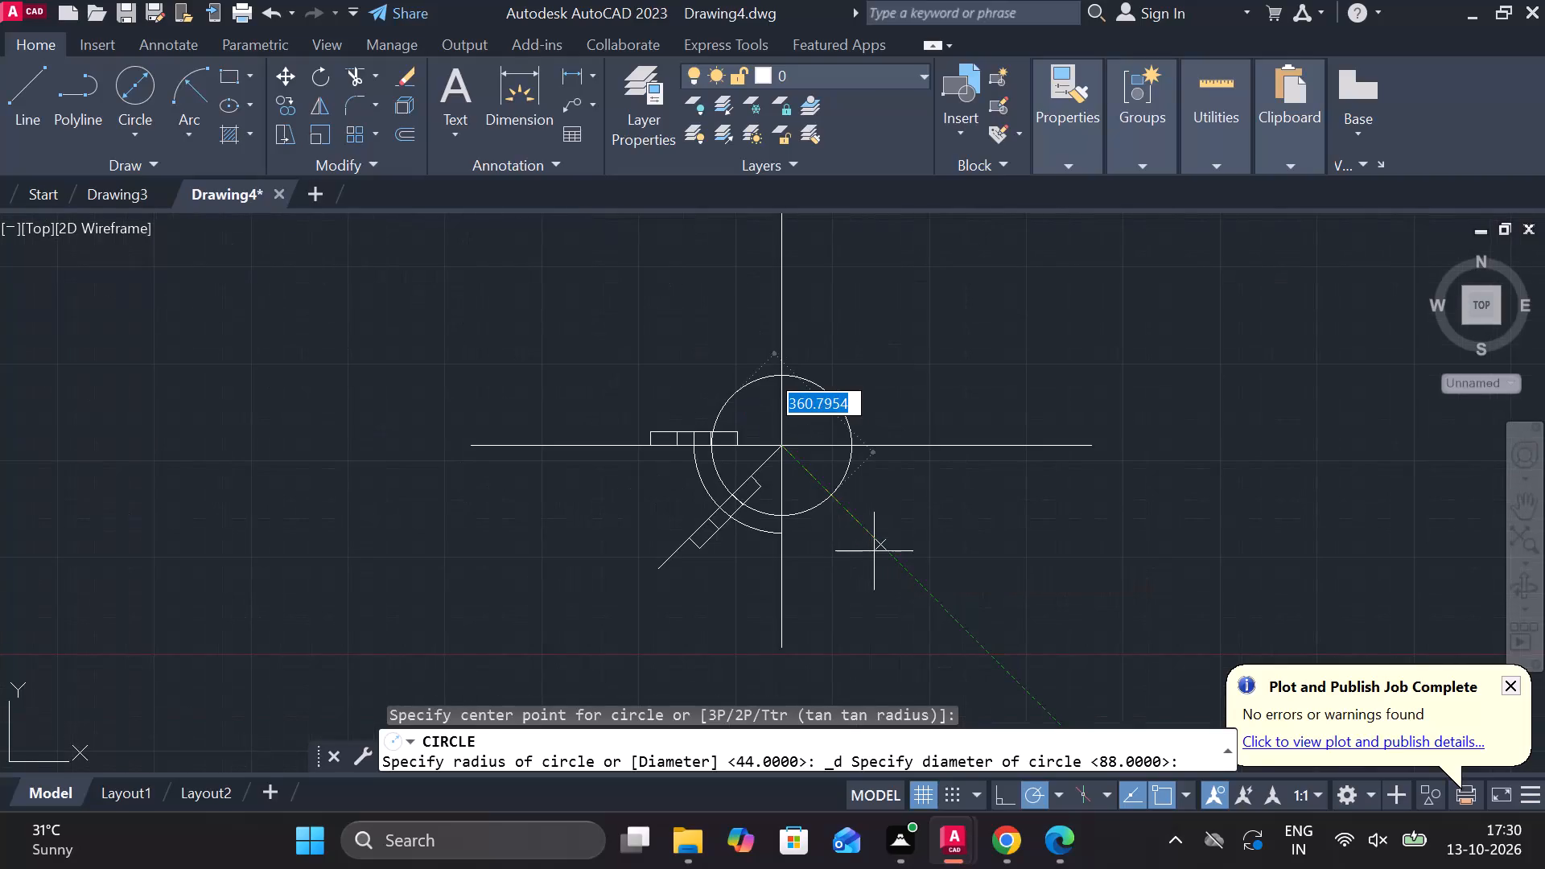
pyautogui.scroll(4, 787, 472)
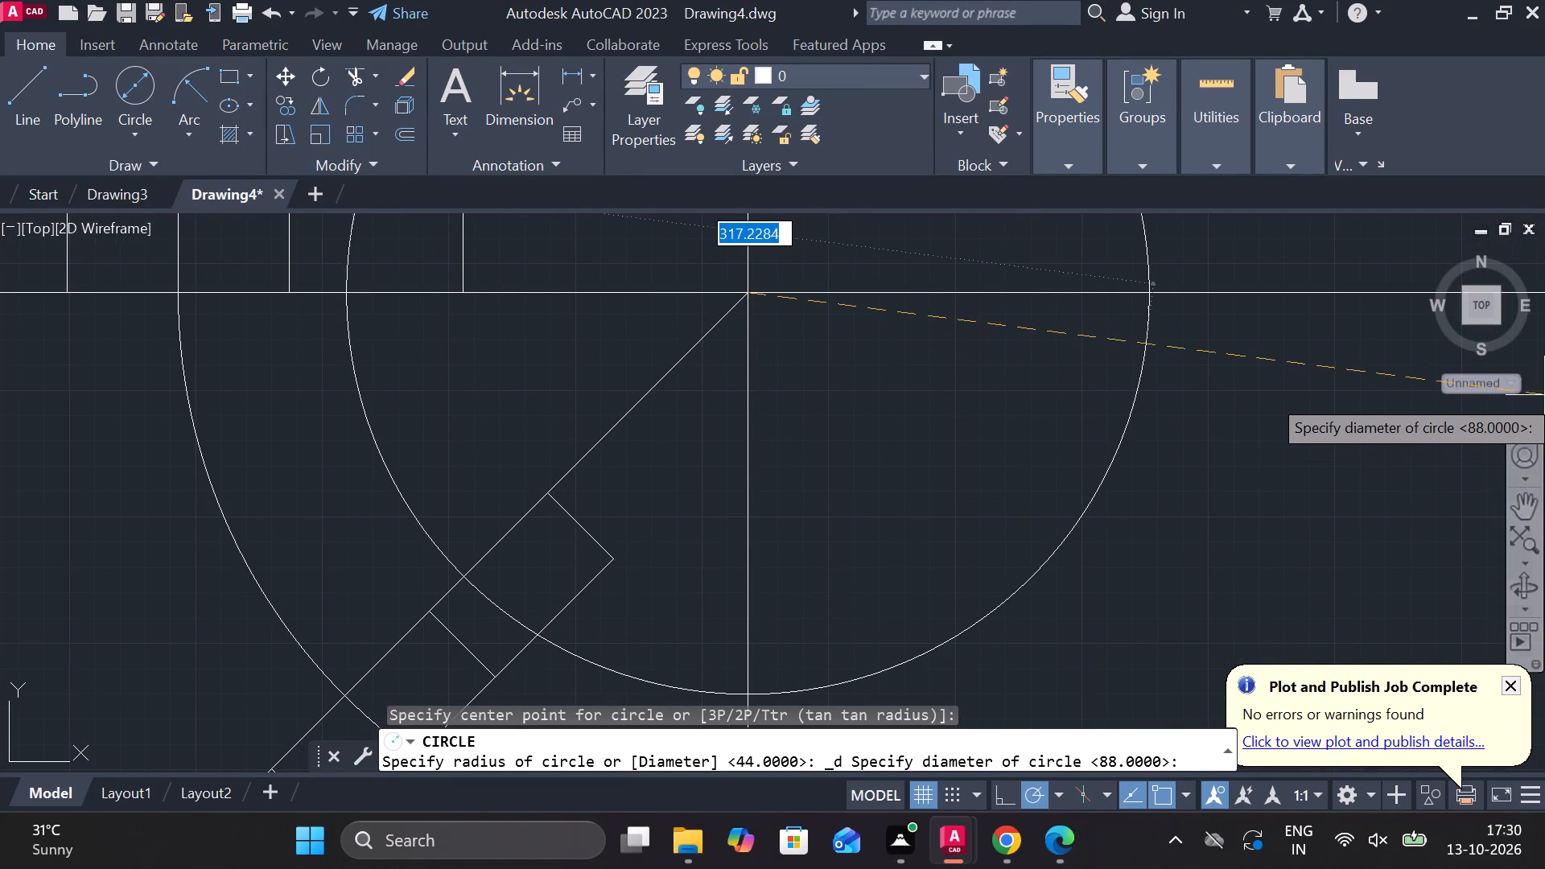
pyautogui.scroll(3, 1076, 395)
pyautogui.scroll(-2, 1076, 395)
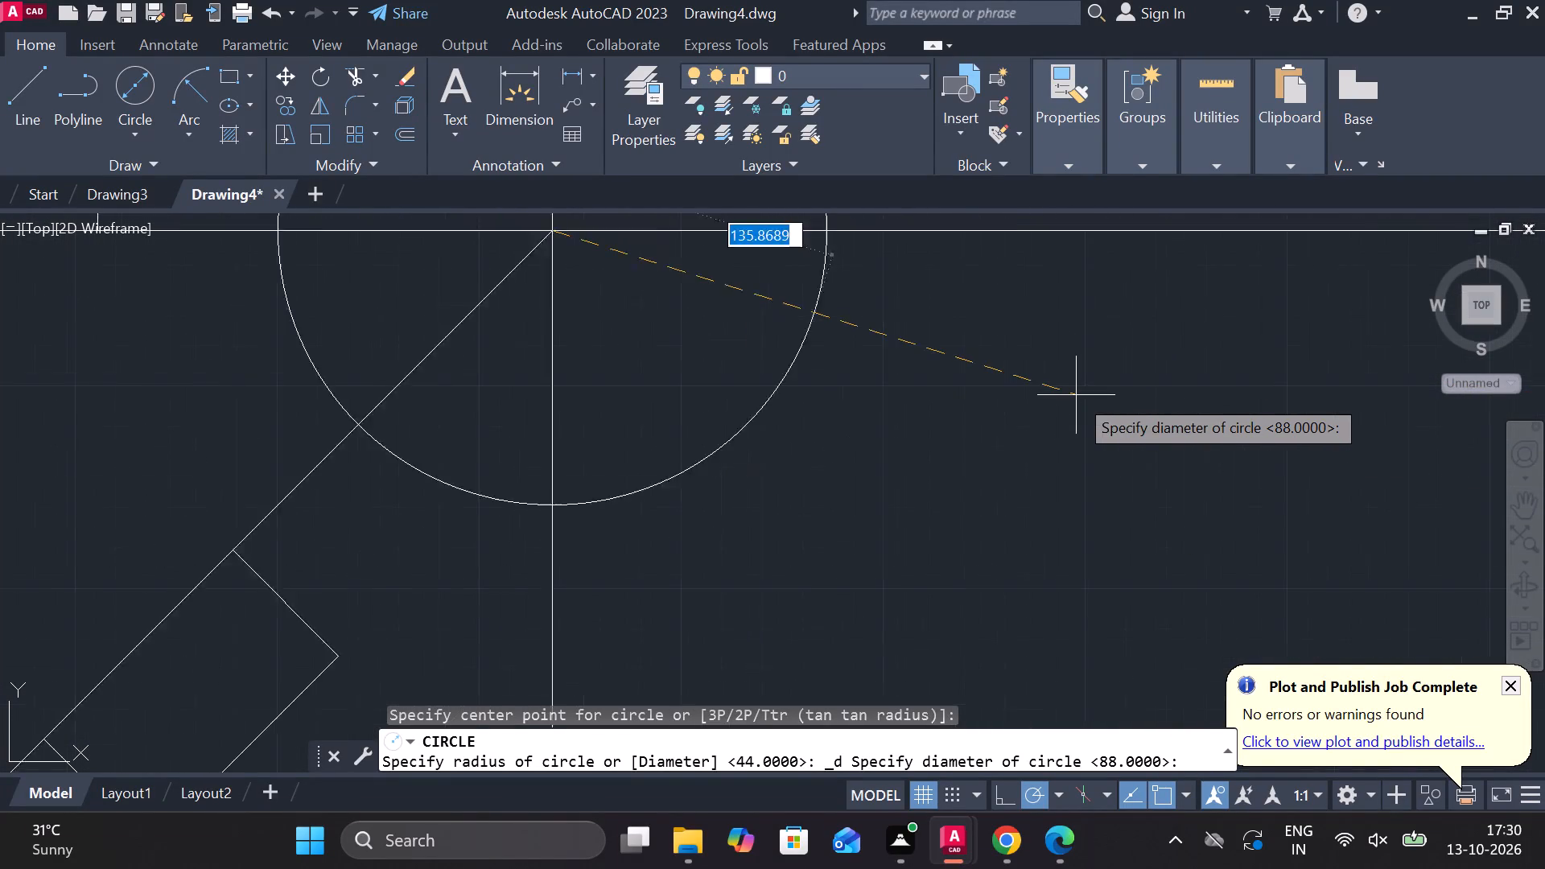
pyautogui.scroll(-4, 1076, 395)
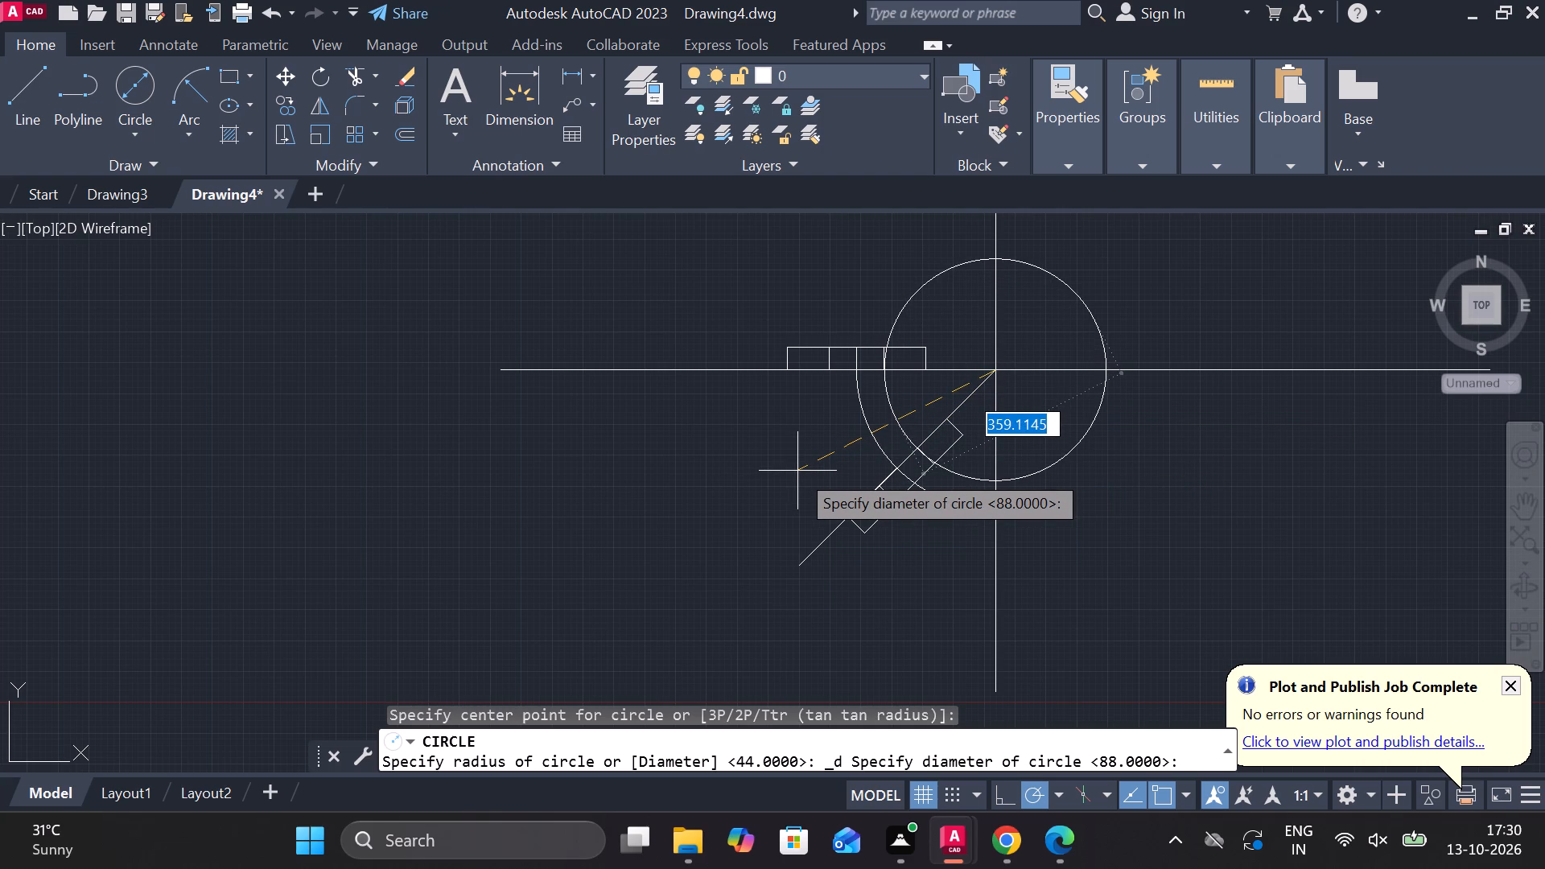
pyautogui.scroll(2, 797, 471)
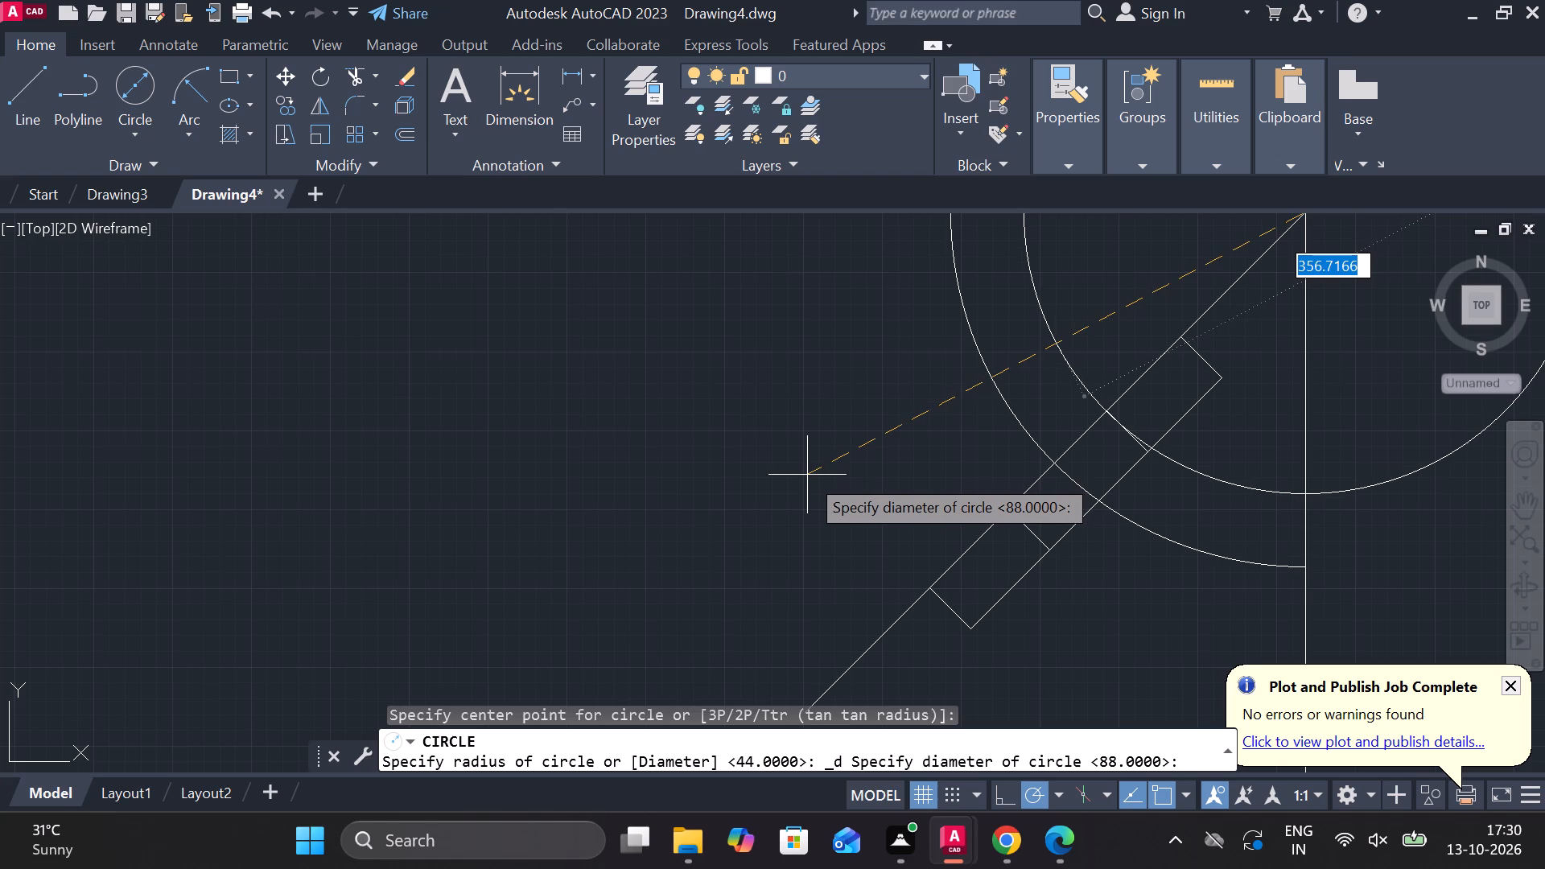
pyautogui.click(807, 475)
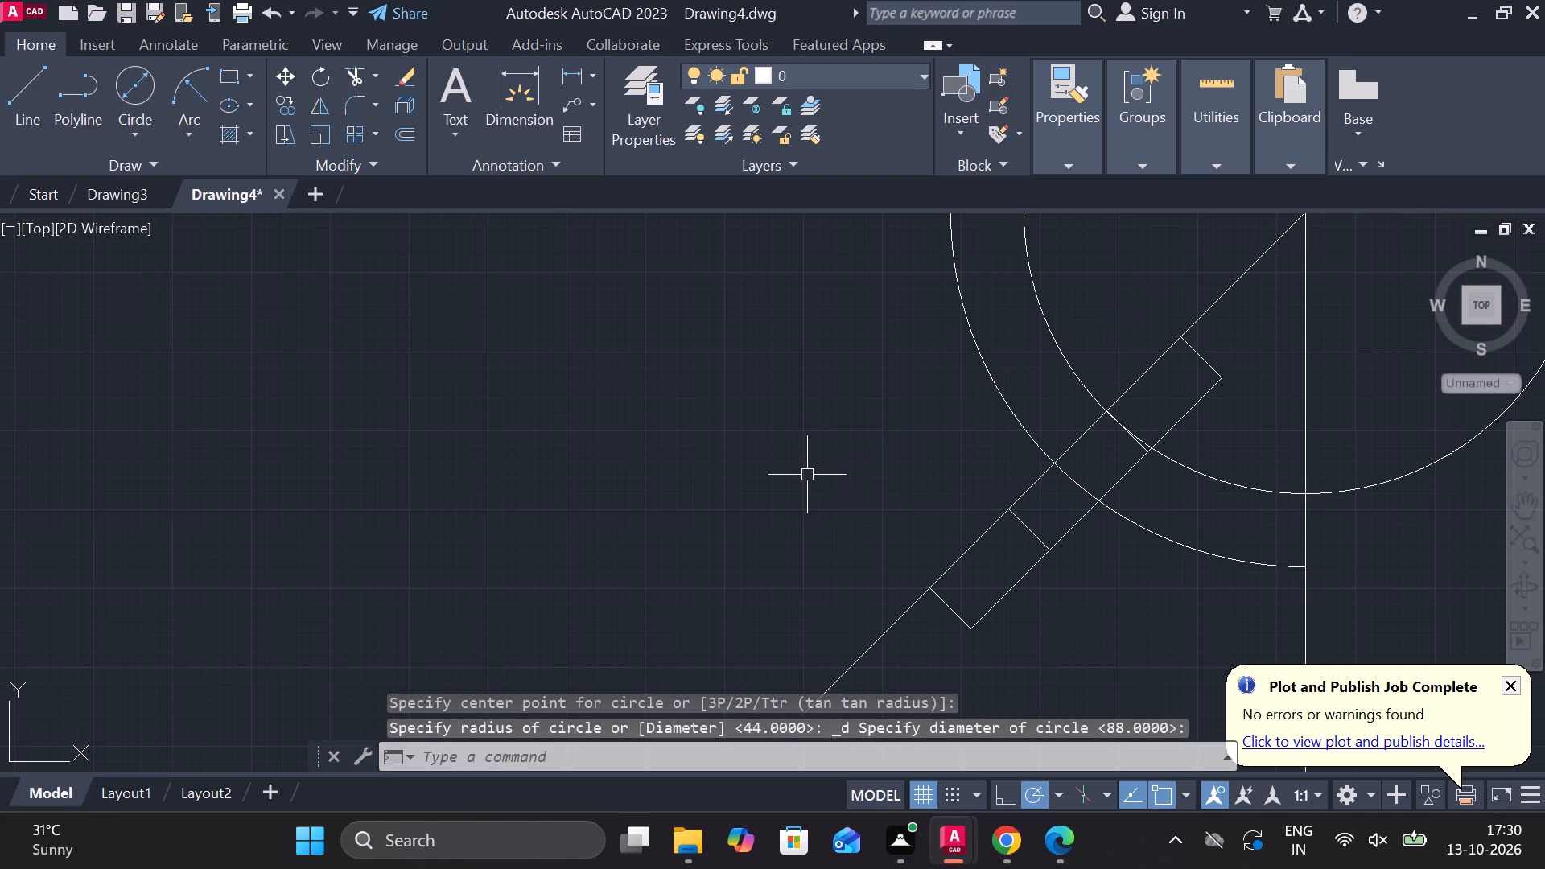
# Examine how the new circle meets the inner lines of the horizontal and tilted rectangles.
pyautogui.scroll(-4, 1033, 373)
pyautogui.scroll(3, 1132, 380)
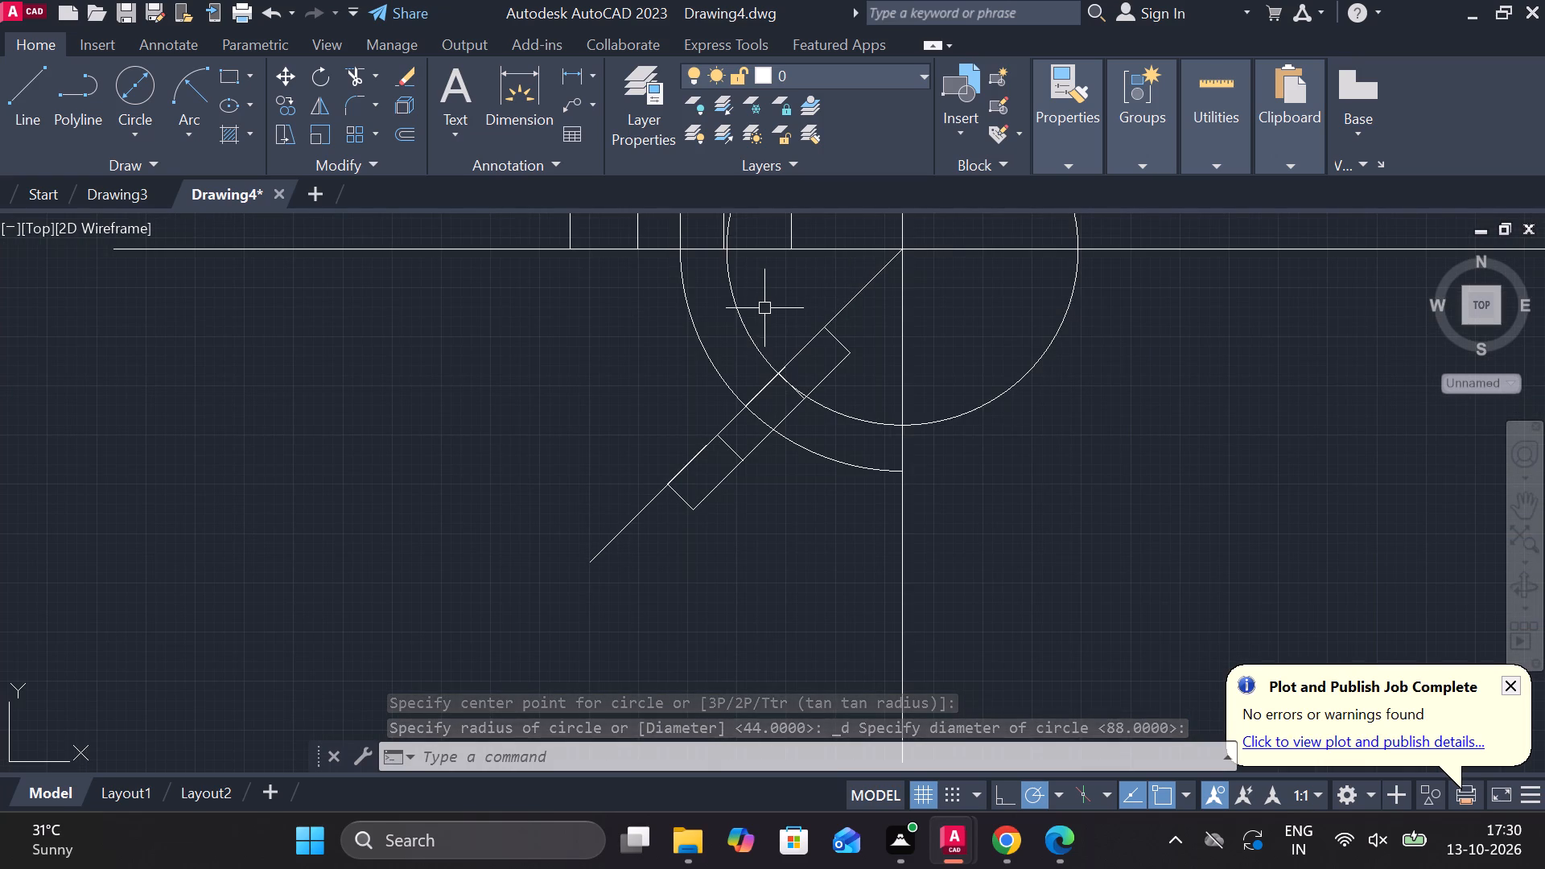
pyautogui.scroll(2, 768, 296)
pyautogui.scroll(-3, 768, 290)
pyautogui.scroll(2, 669, 196)
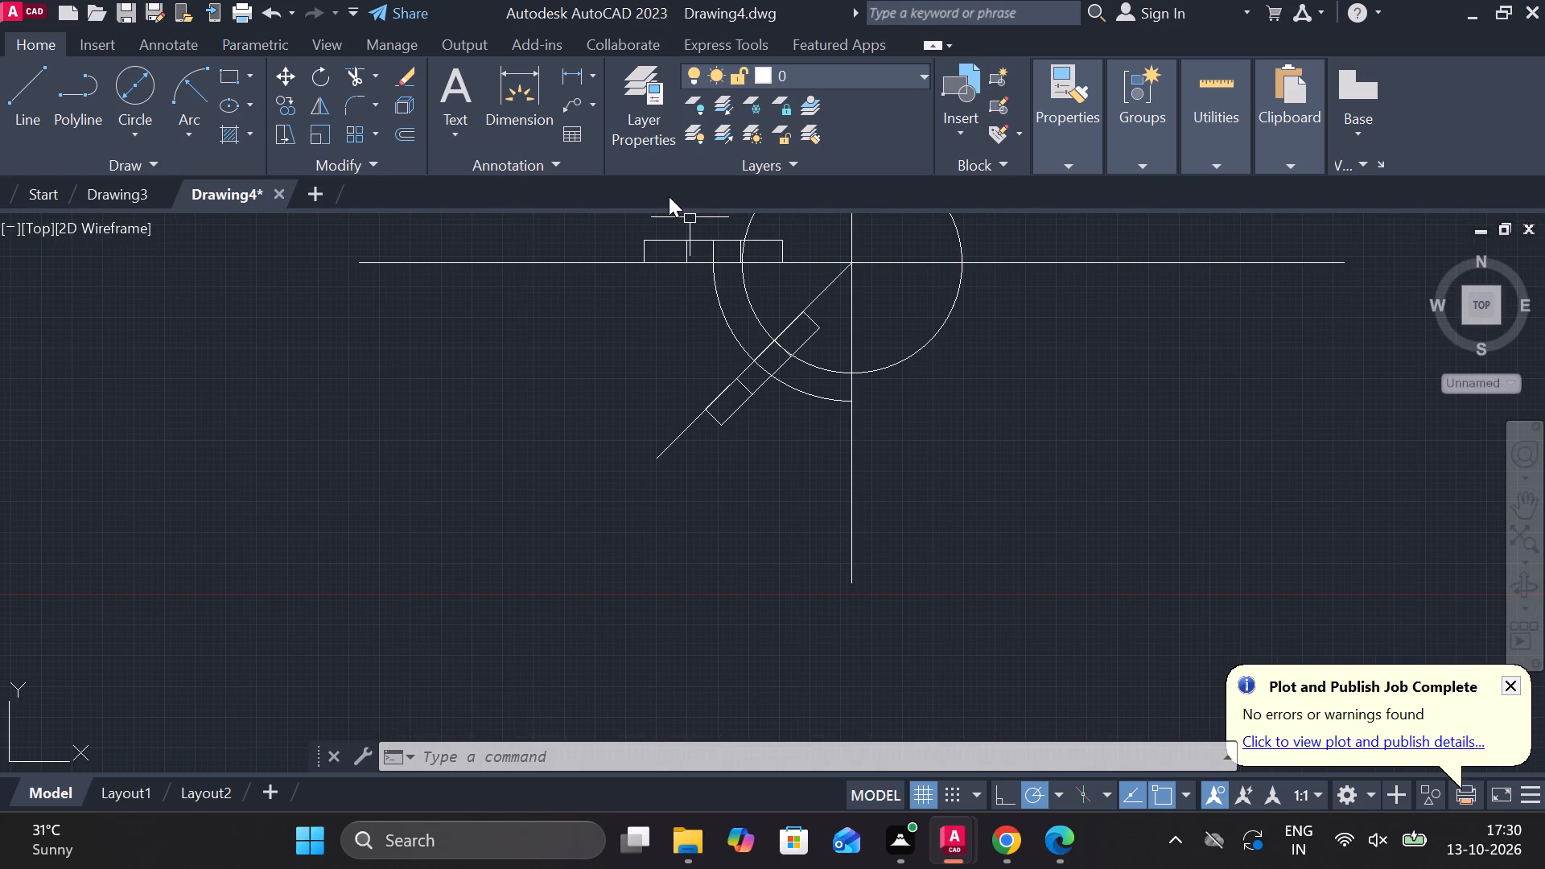
pyautogui.scroll(2, 669, 196)
pyautogui.scroll(3, 708, 259)
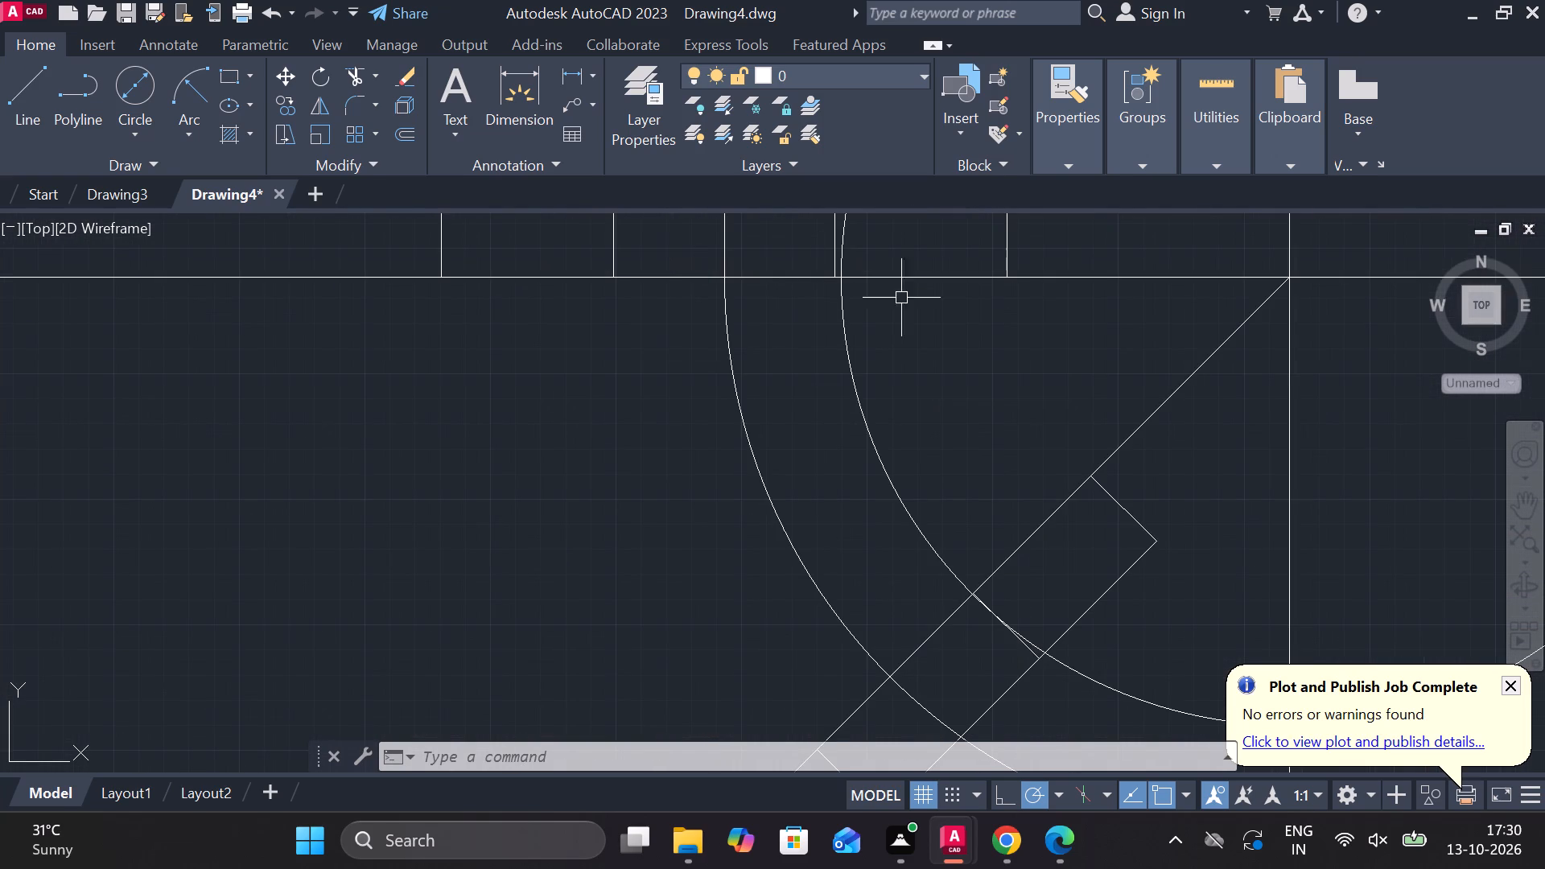
# Delete the circle centred on the intersection of the horizontal and vertical axes.
pyautogui.click(873, 404)
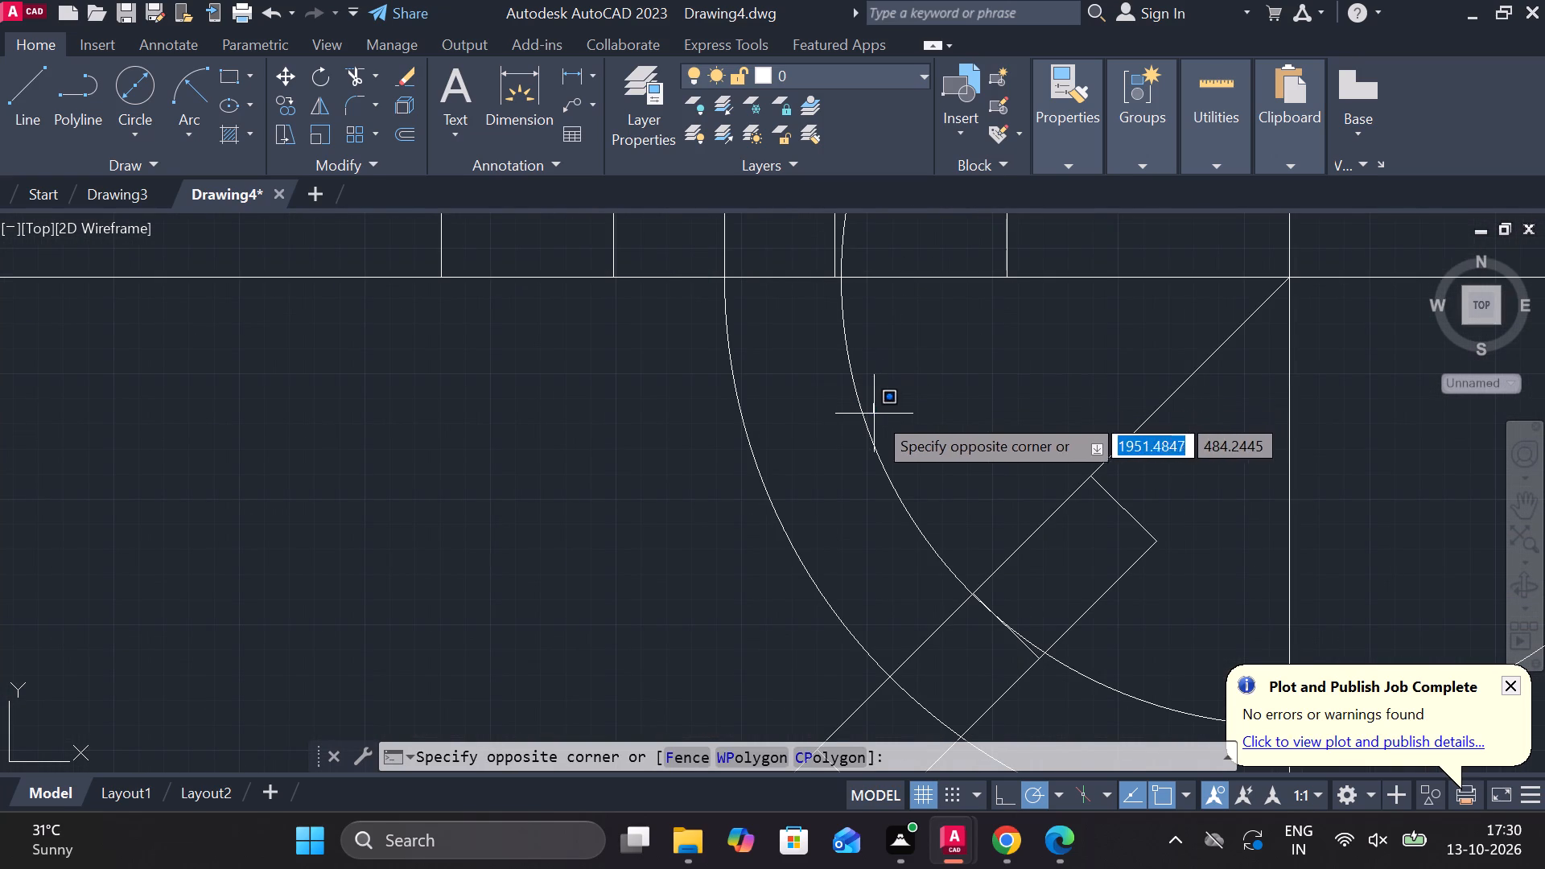
pyautogui.press('Escape')
pyautogui.click(865, 414)
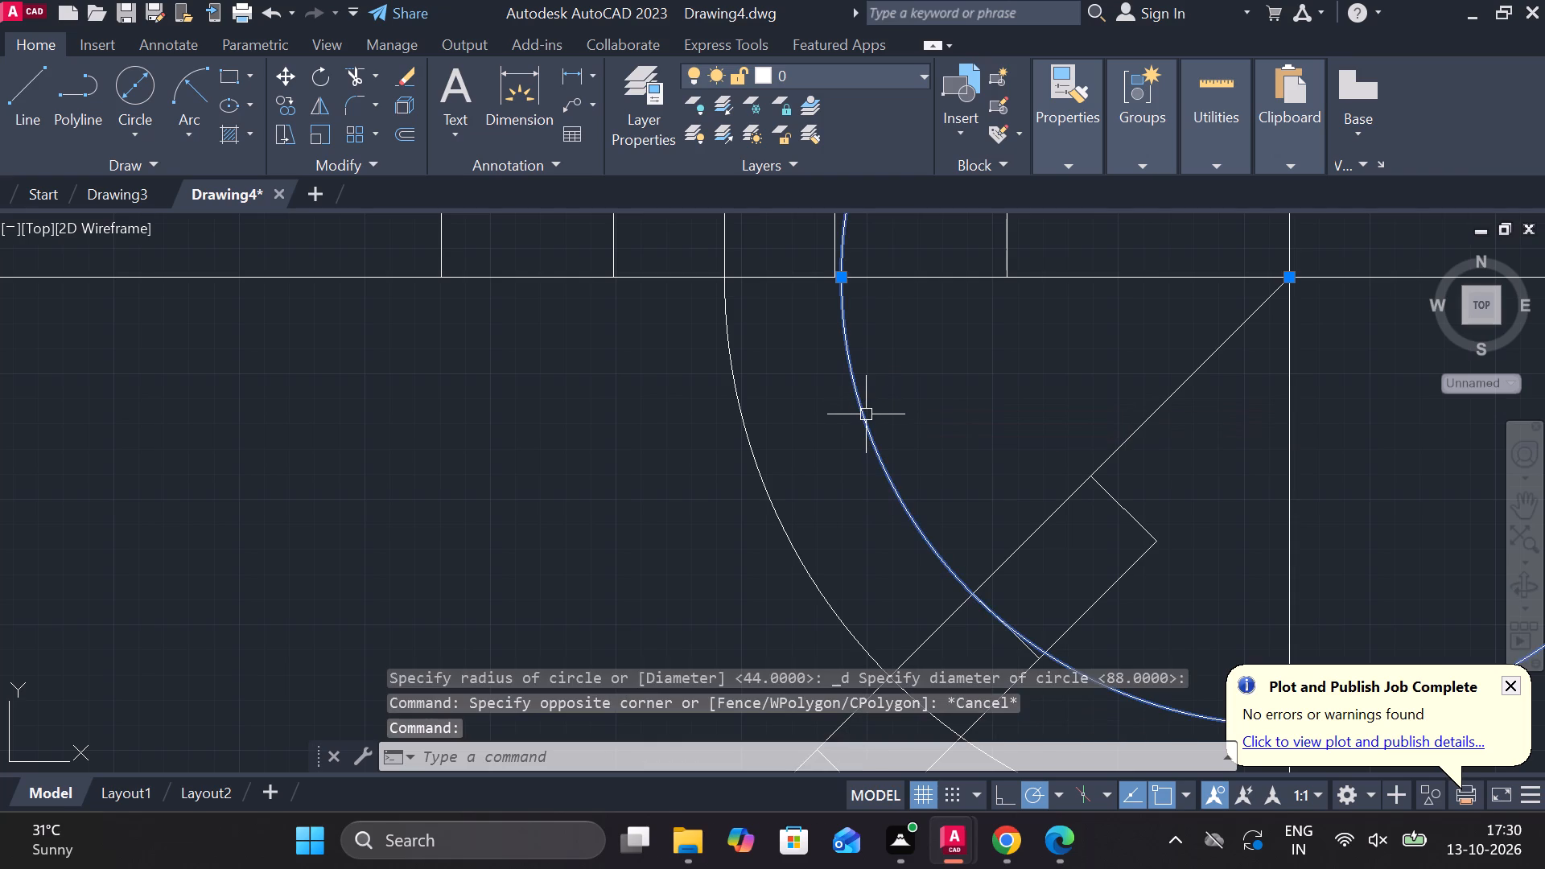
pyautogui.press('Delete')
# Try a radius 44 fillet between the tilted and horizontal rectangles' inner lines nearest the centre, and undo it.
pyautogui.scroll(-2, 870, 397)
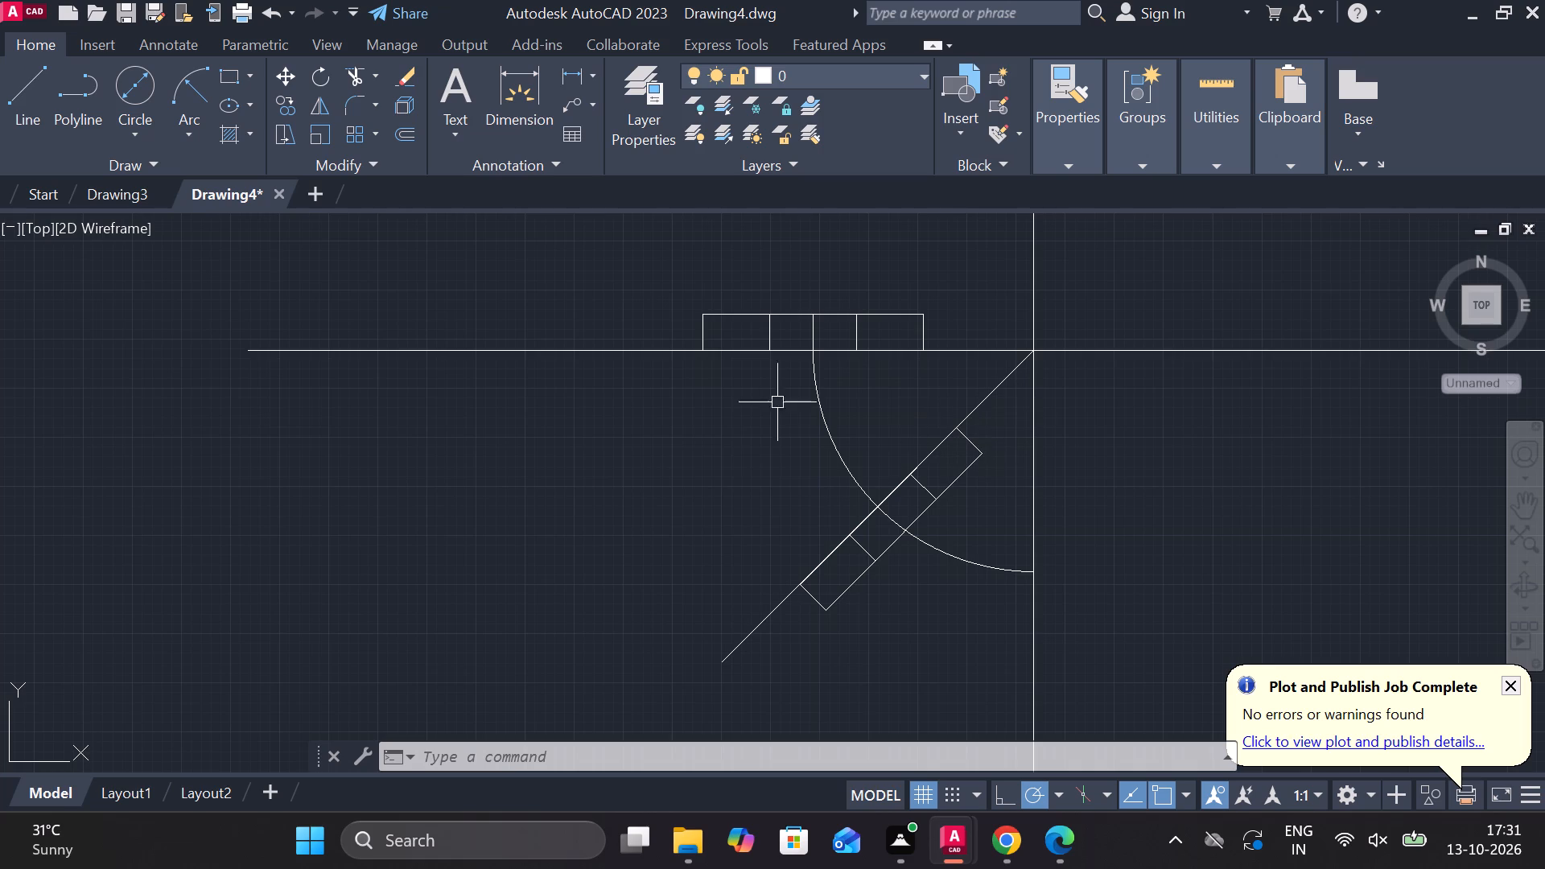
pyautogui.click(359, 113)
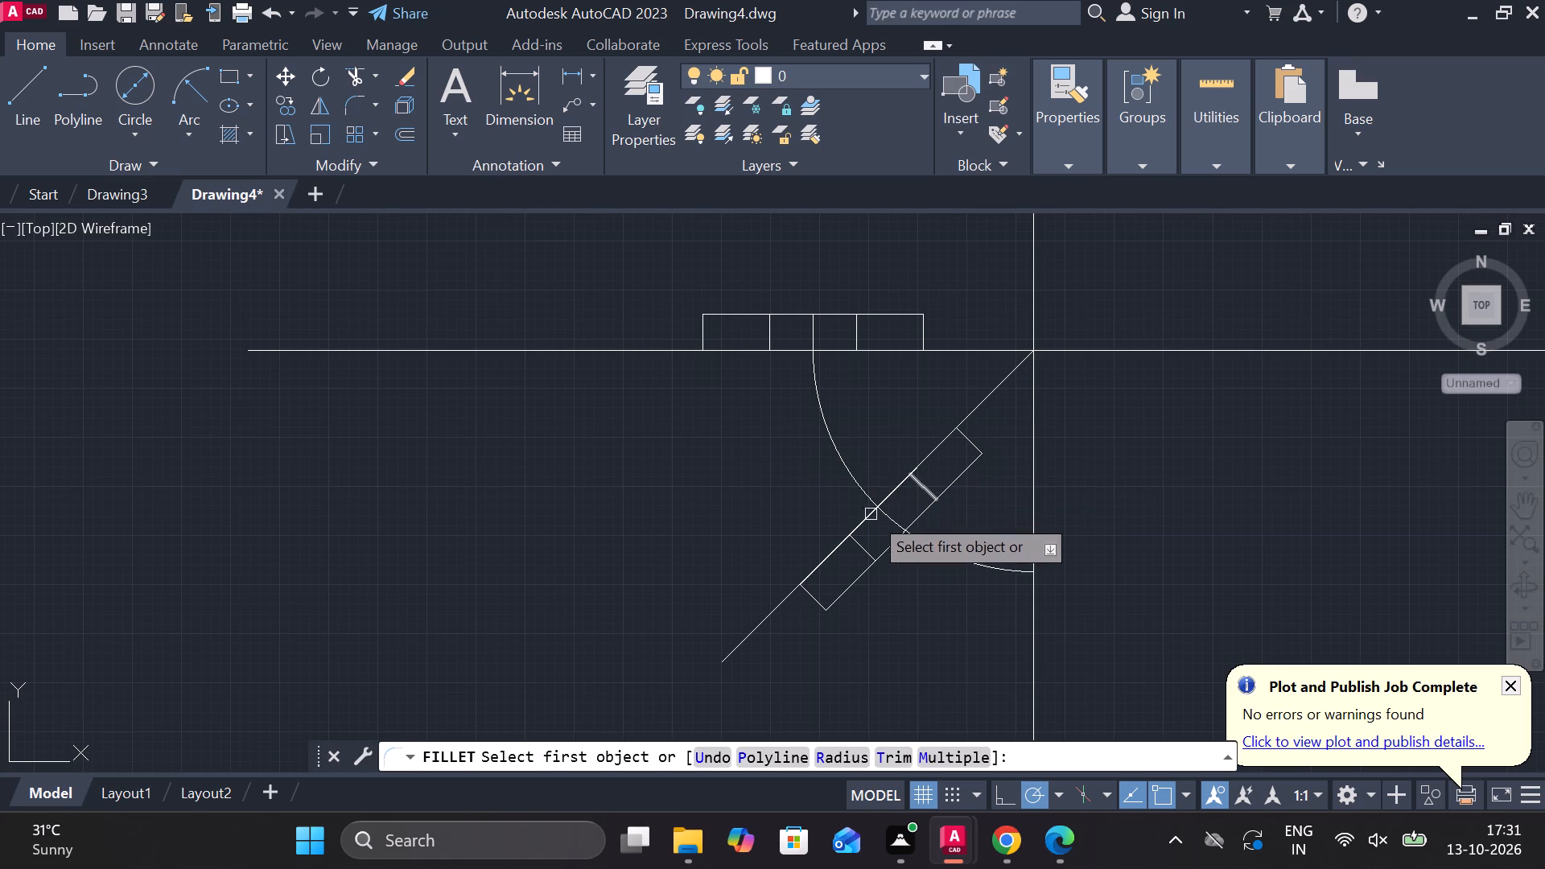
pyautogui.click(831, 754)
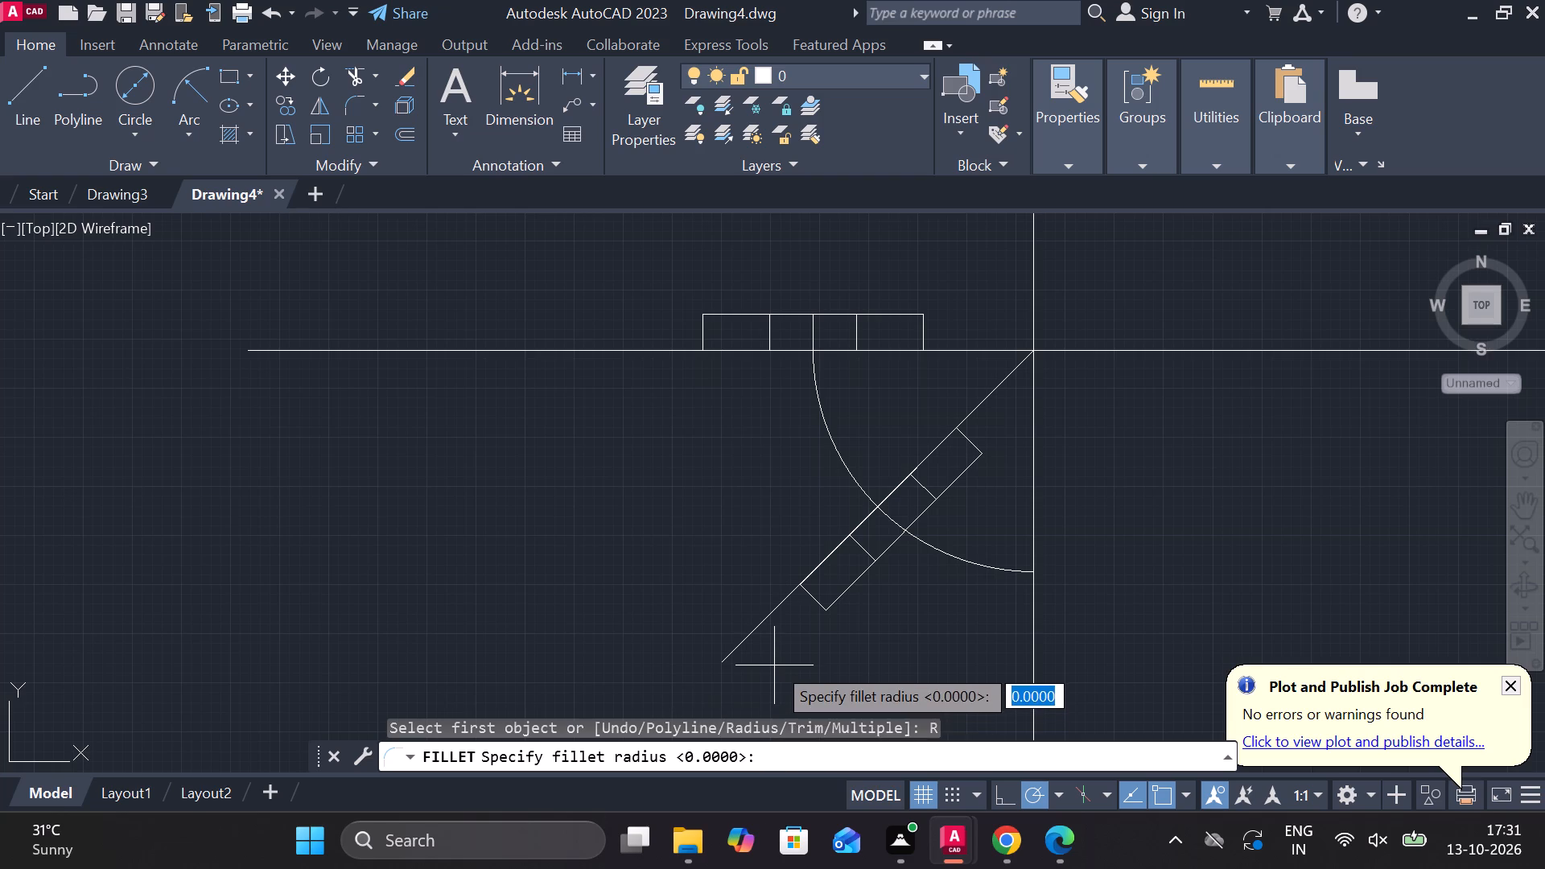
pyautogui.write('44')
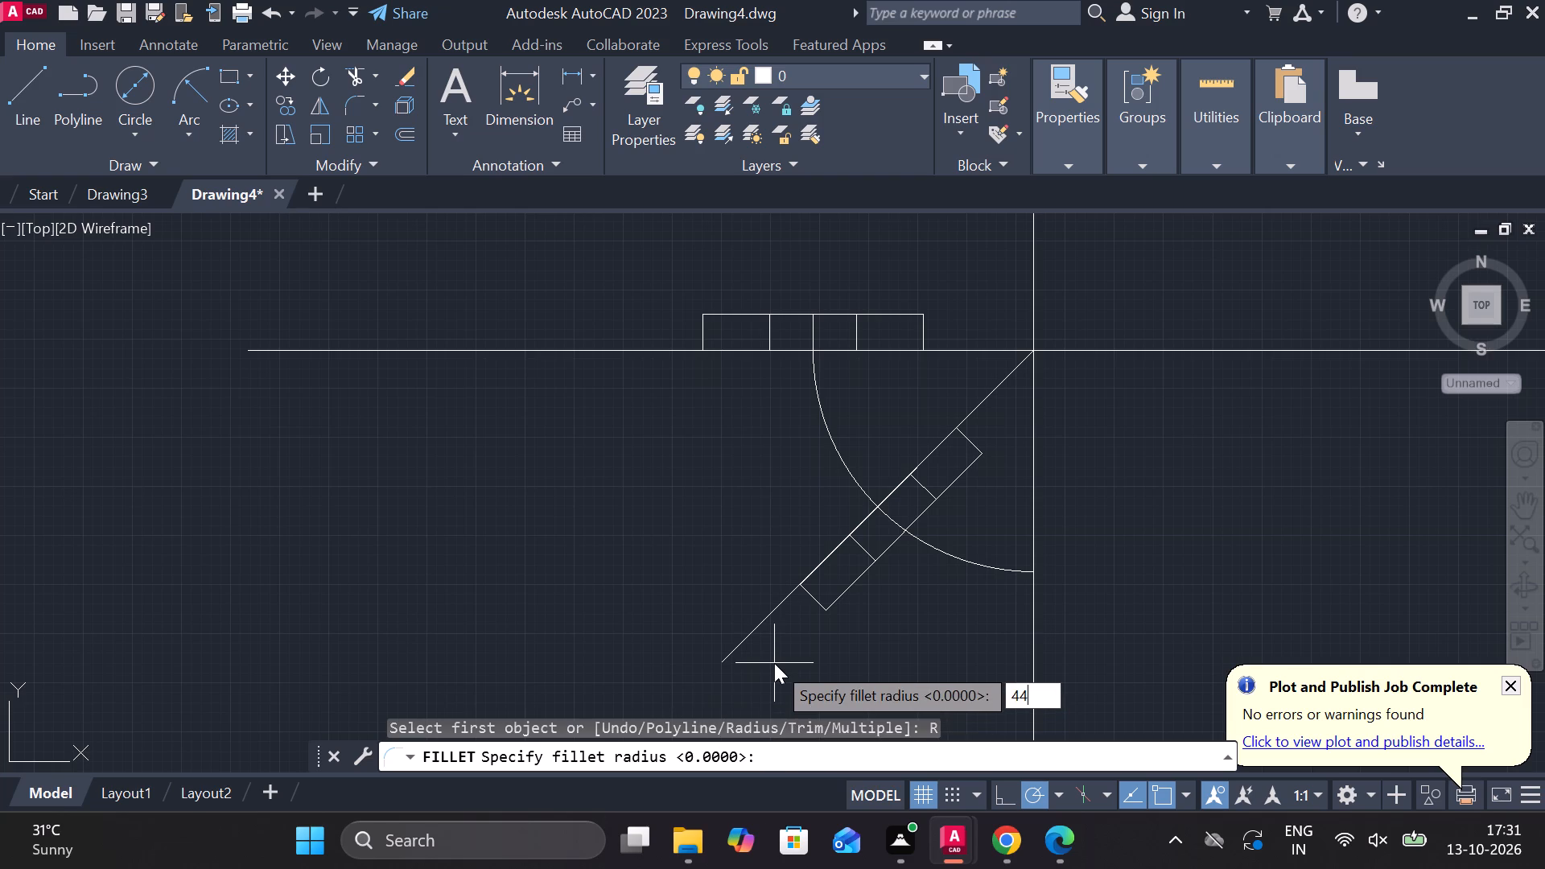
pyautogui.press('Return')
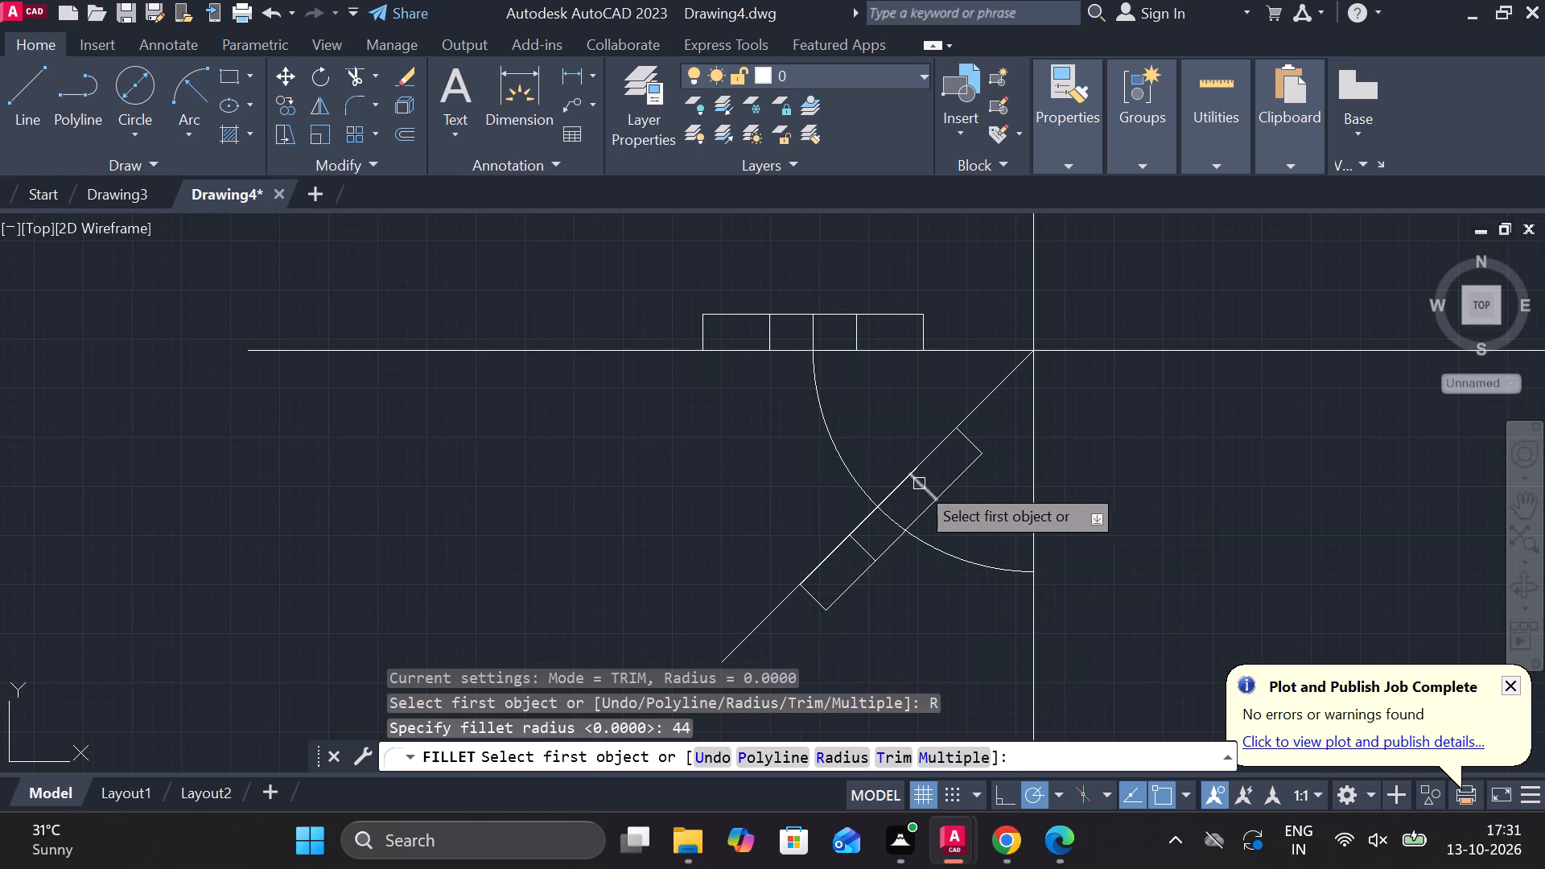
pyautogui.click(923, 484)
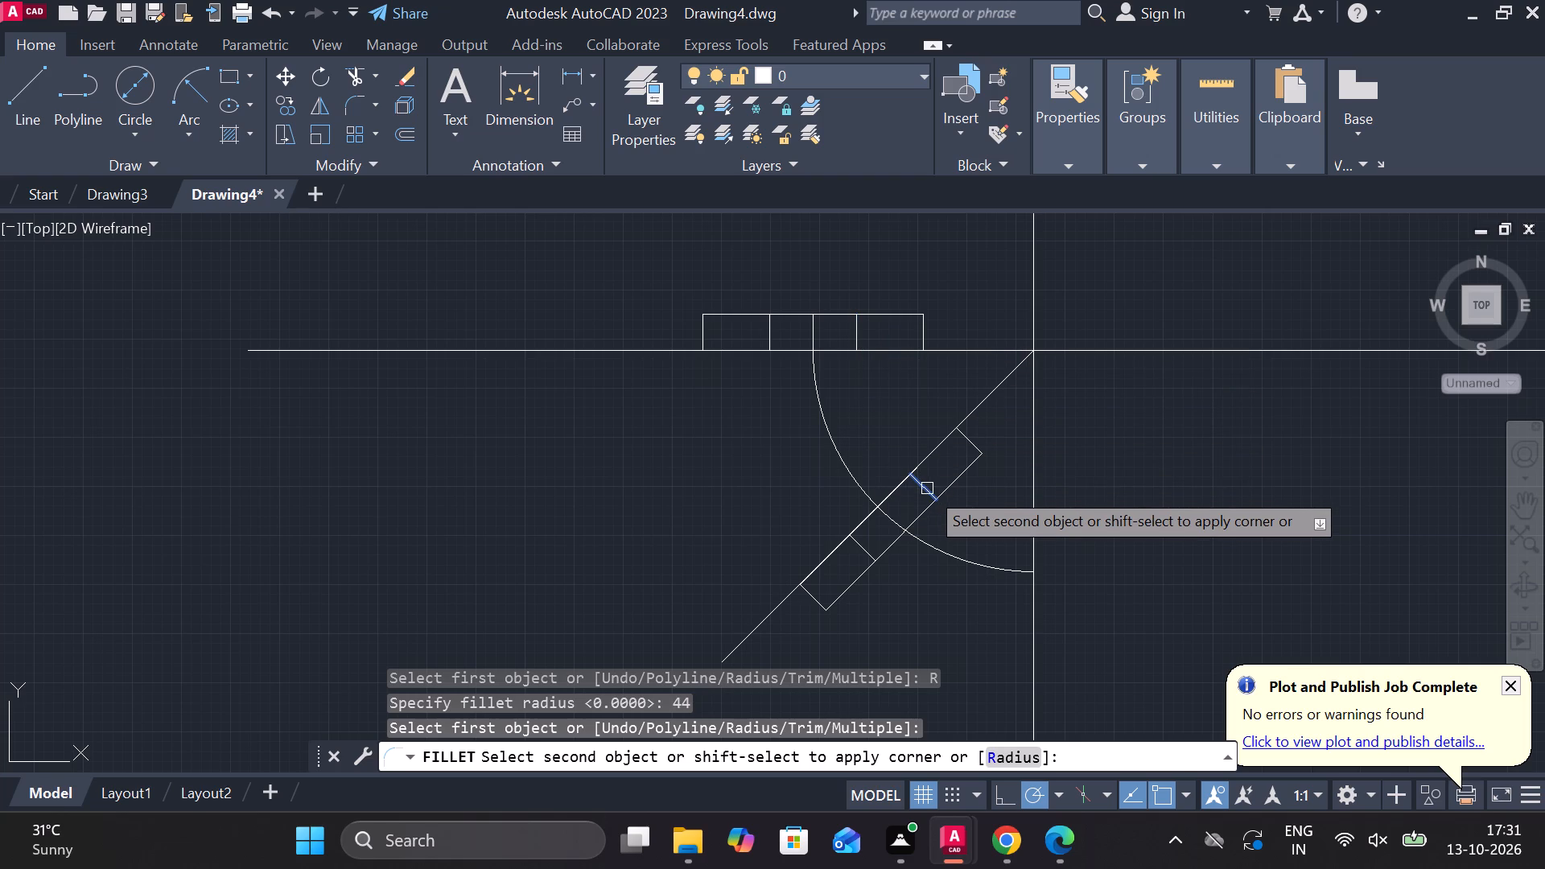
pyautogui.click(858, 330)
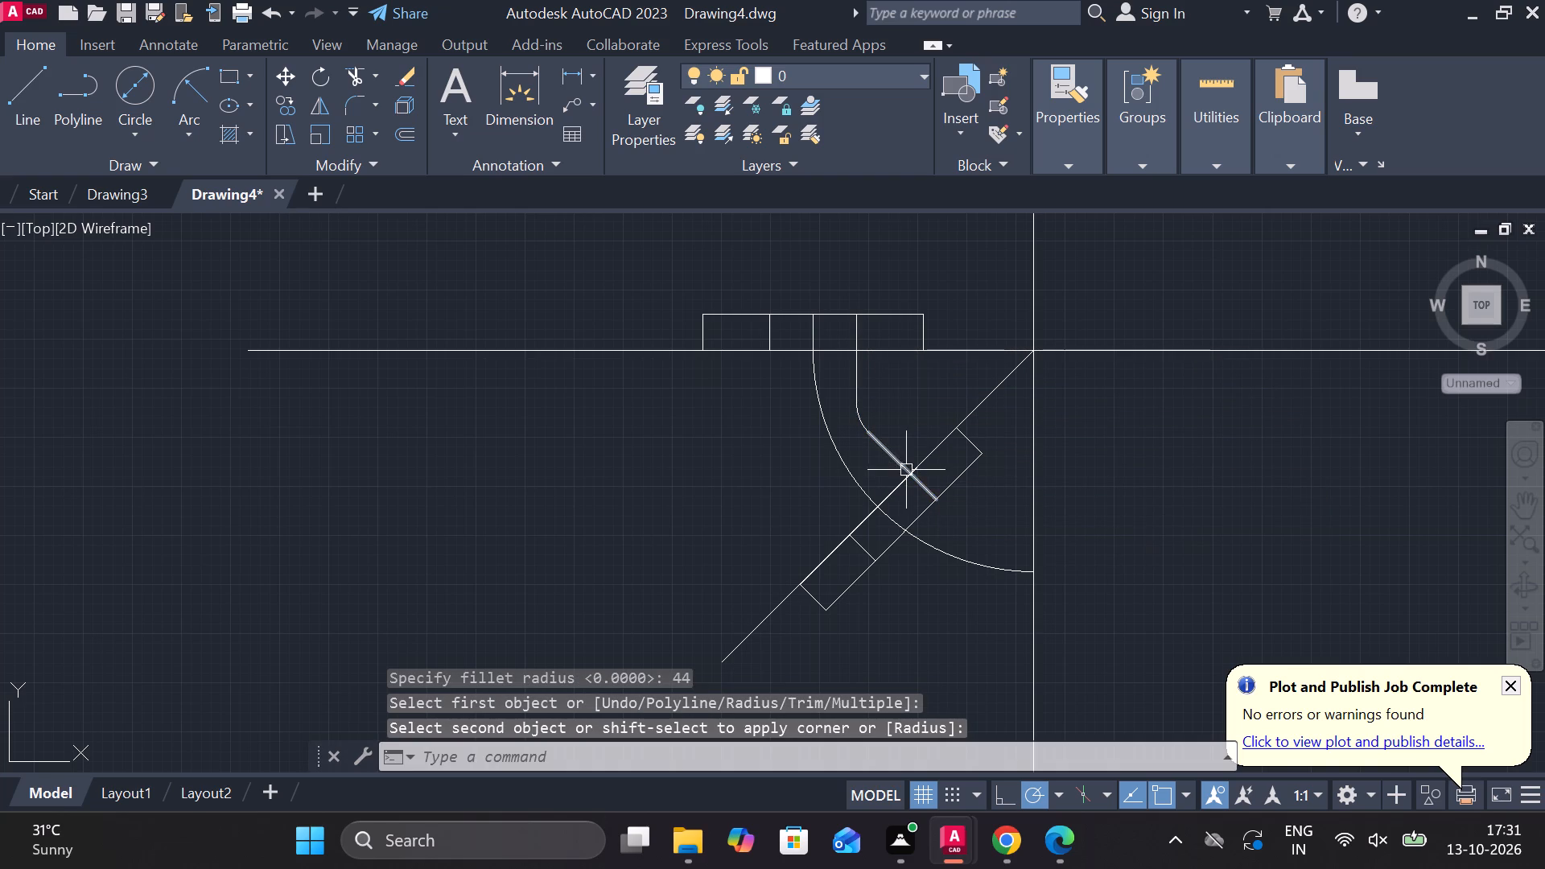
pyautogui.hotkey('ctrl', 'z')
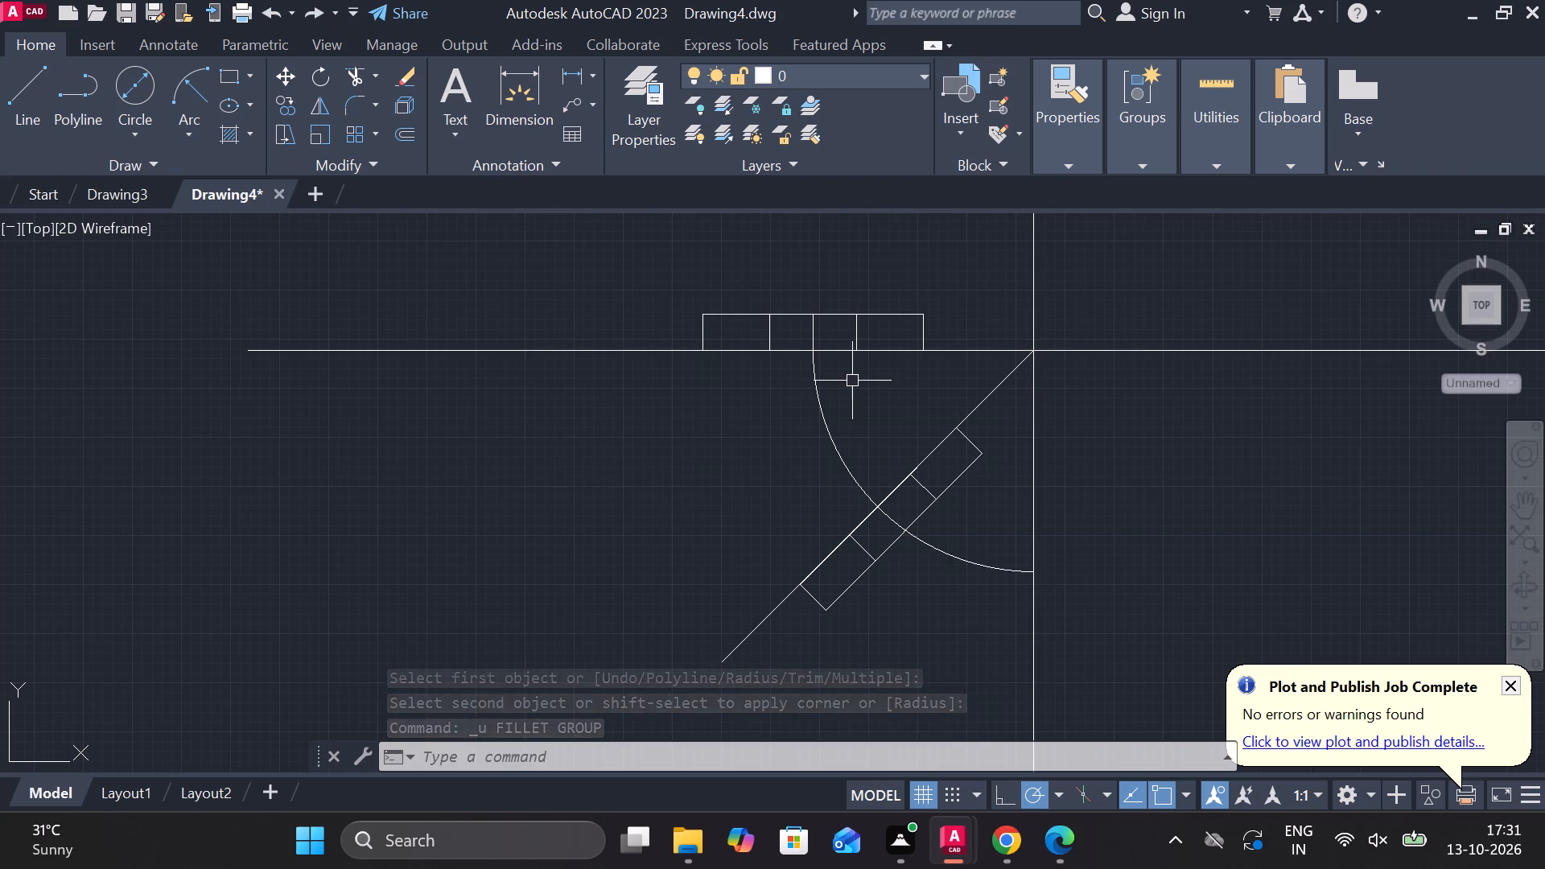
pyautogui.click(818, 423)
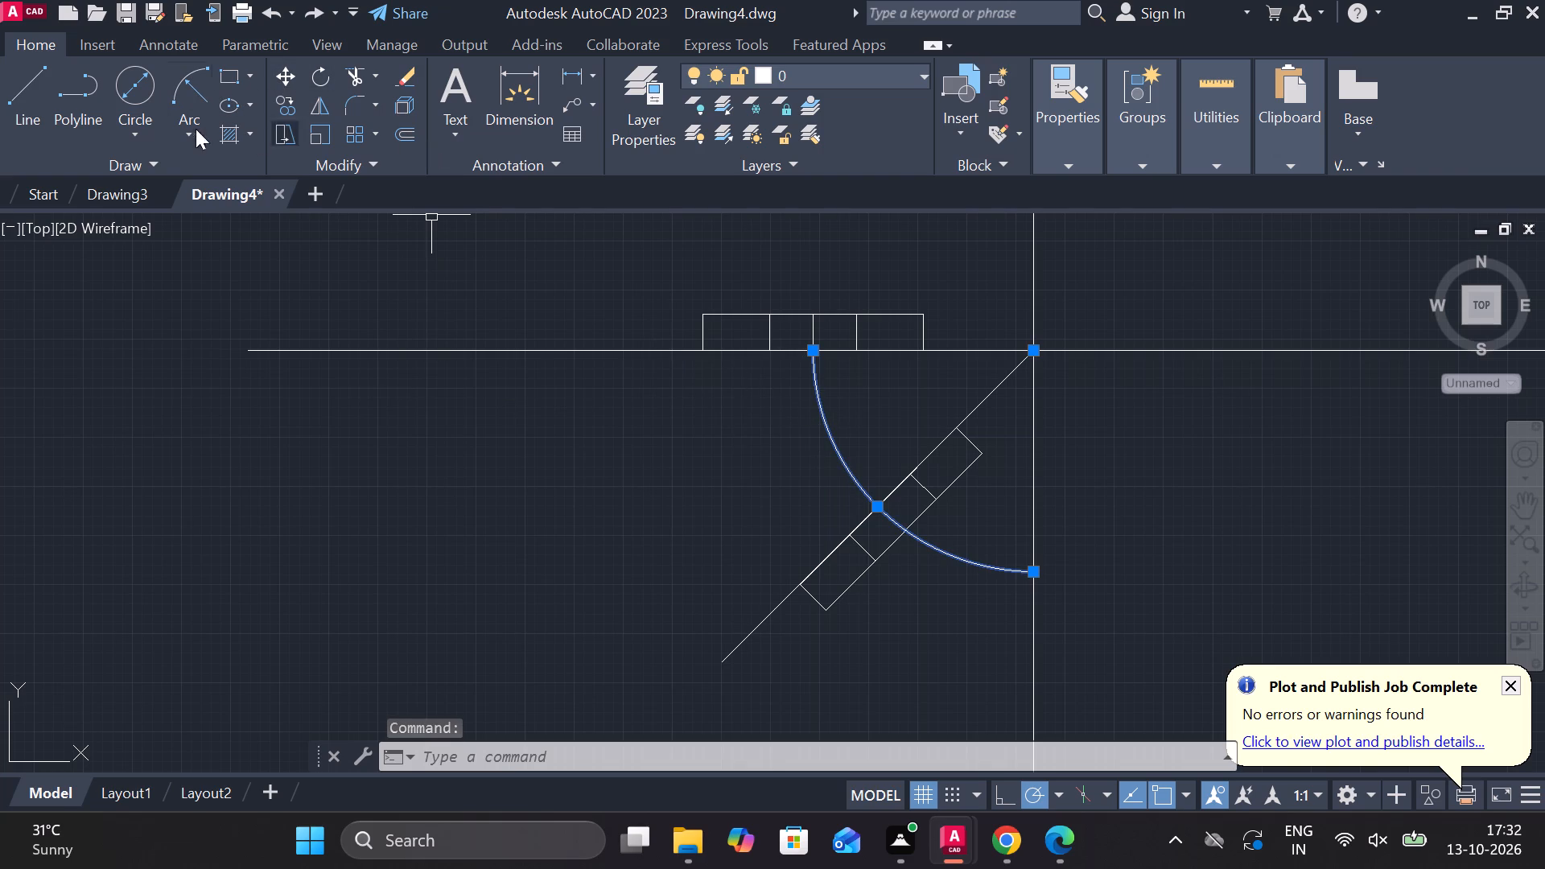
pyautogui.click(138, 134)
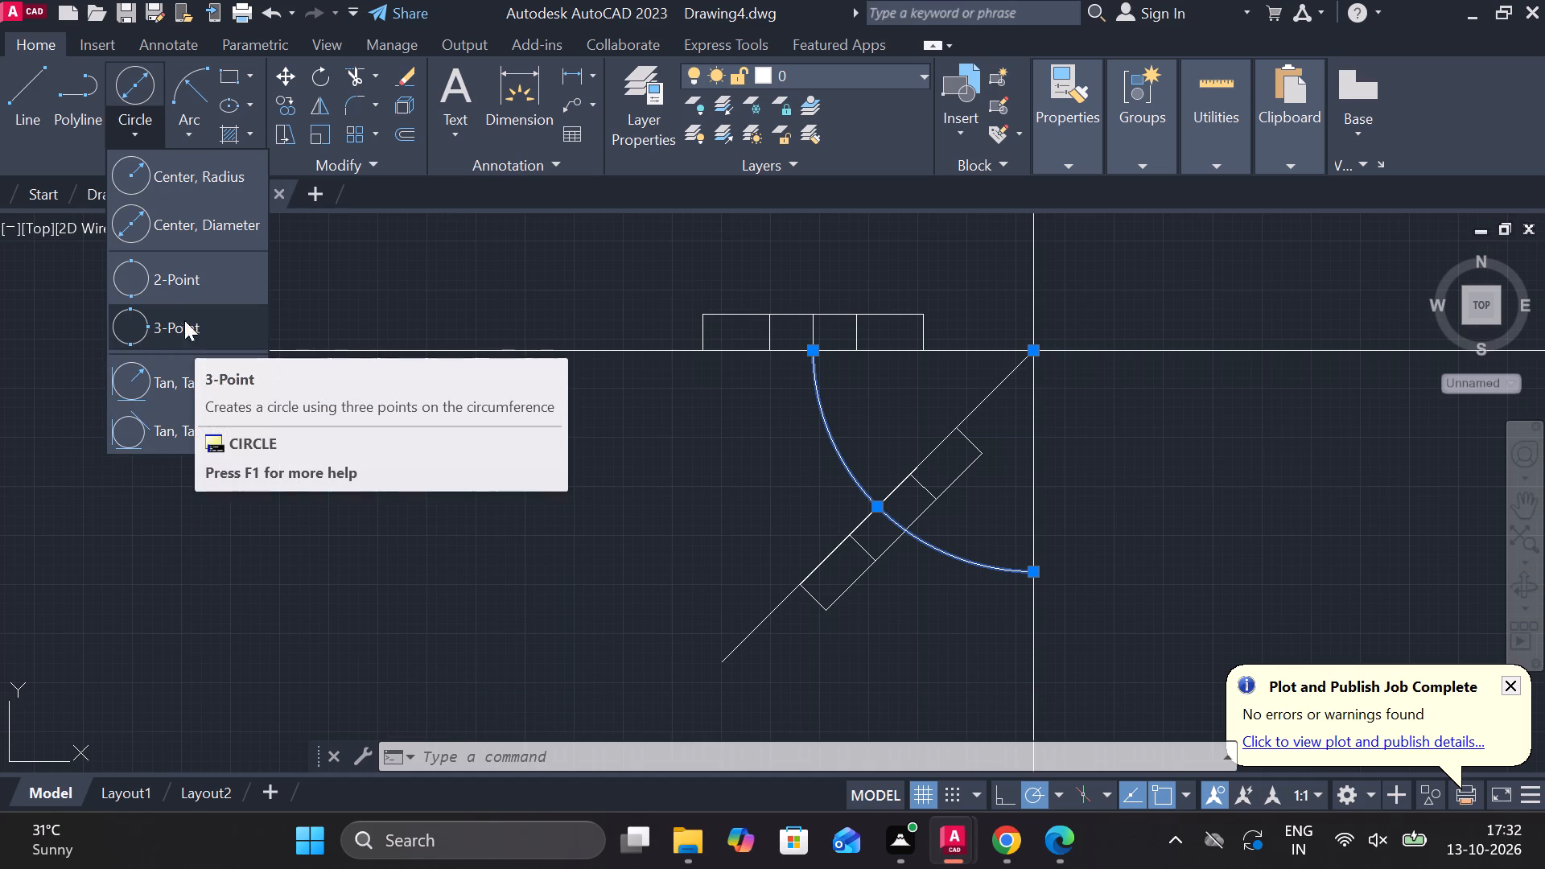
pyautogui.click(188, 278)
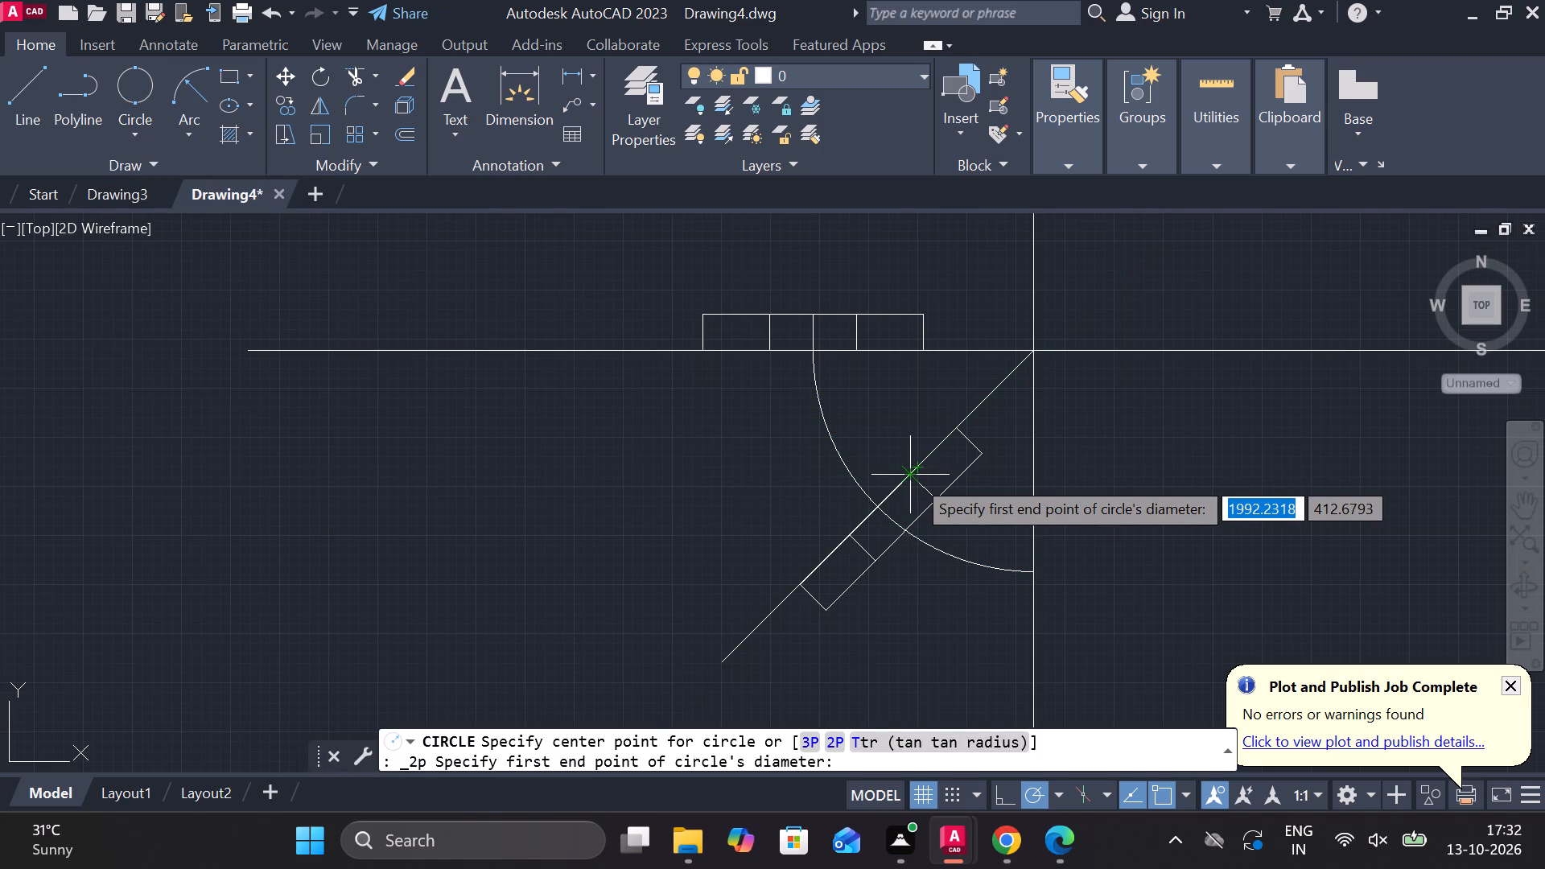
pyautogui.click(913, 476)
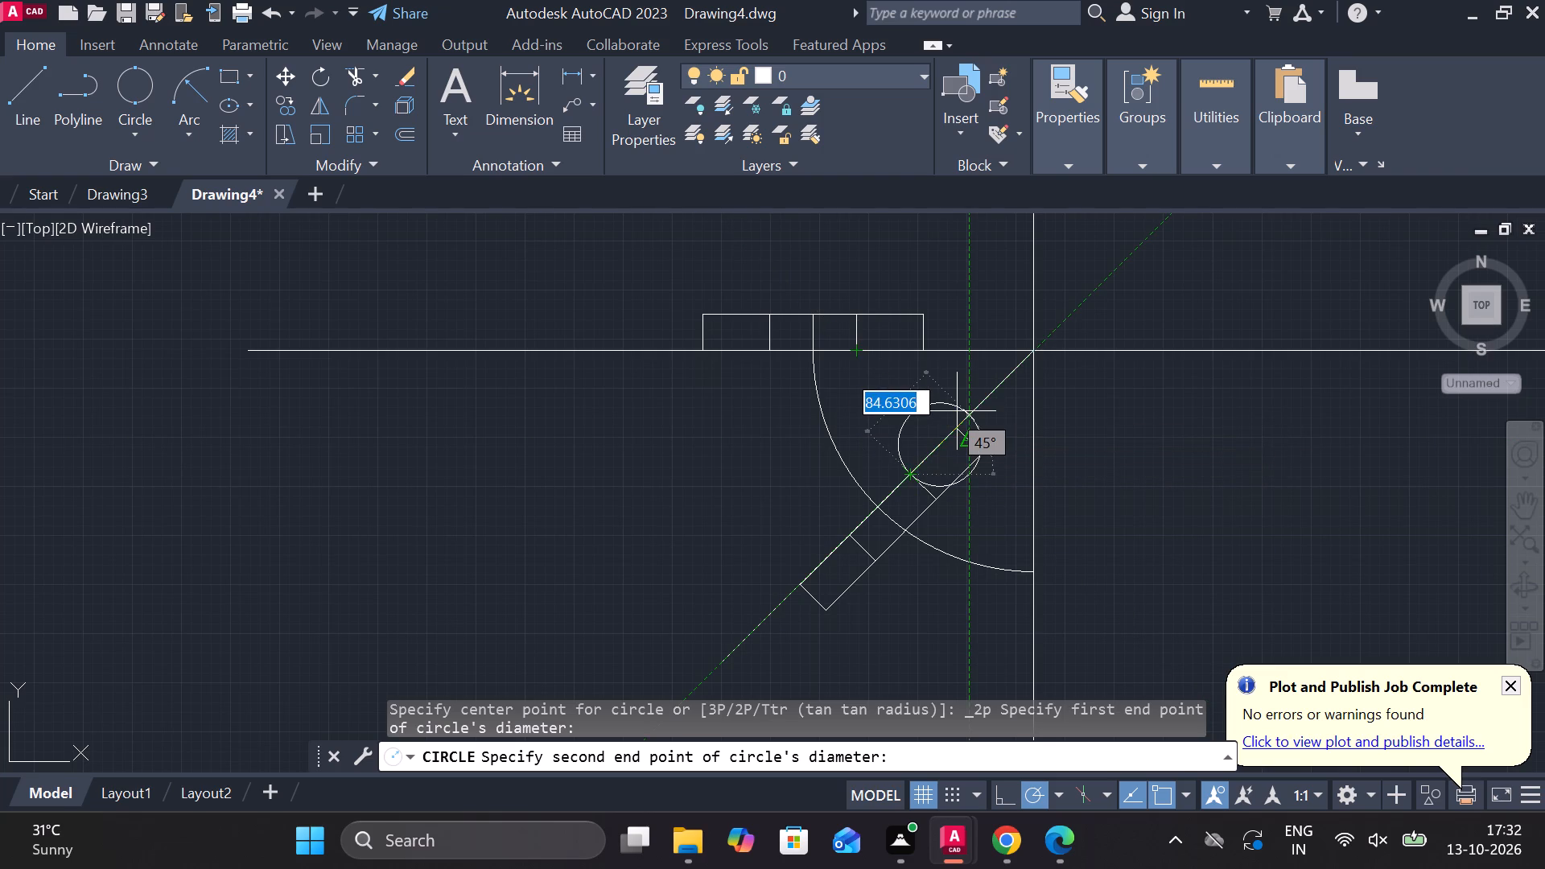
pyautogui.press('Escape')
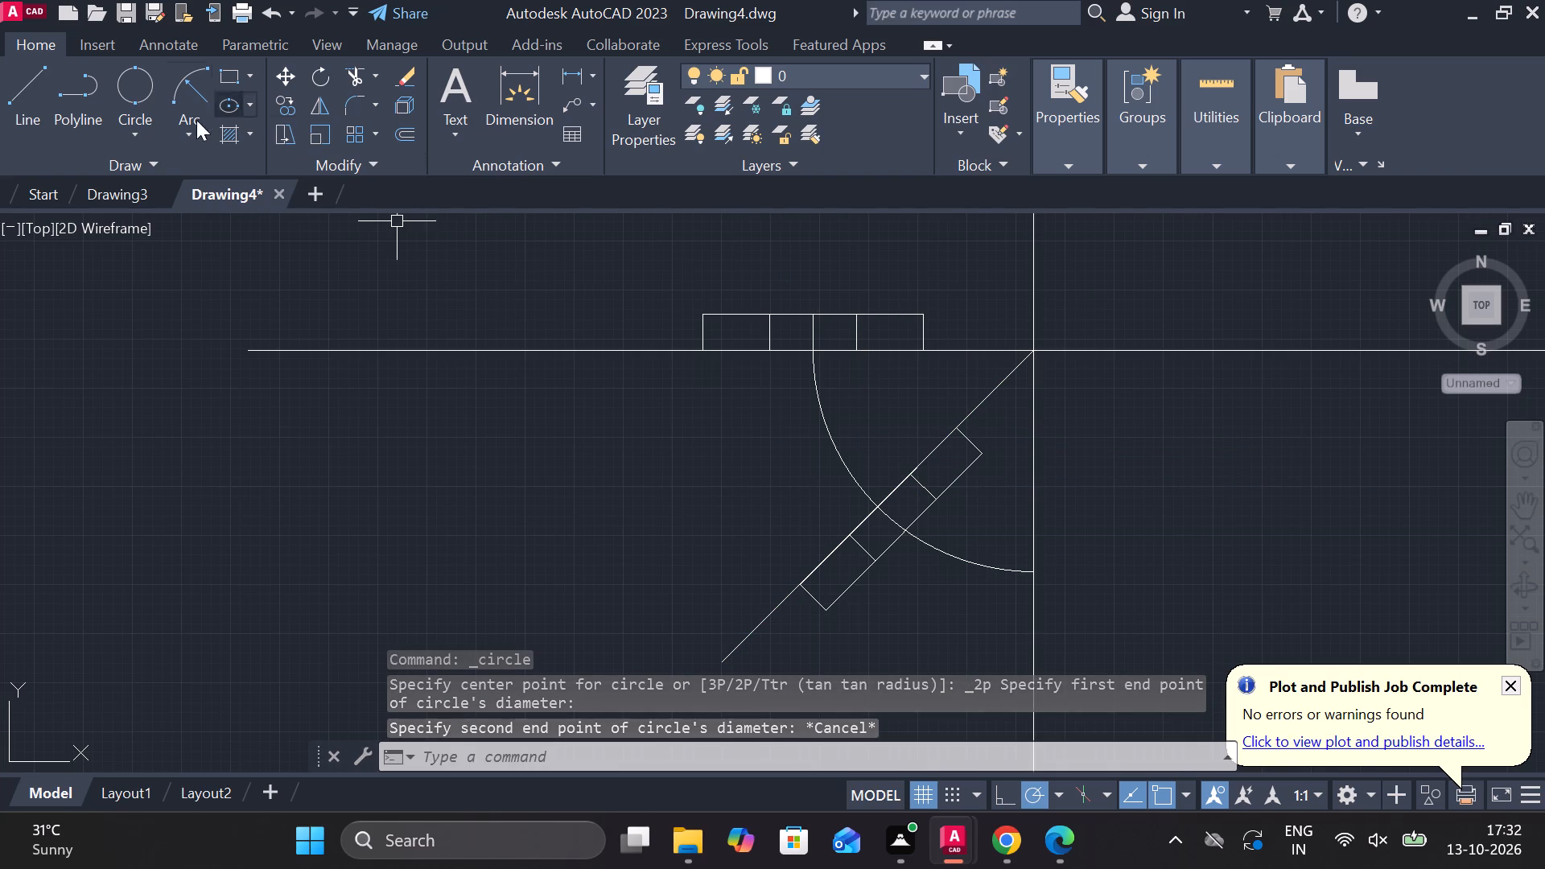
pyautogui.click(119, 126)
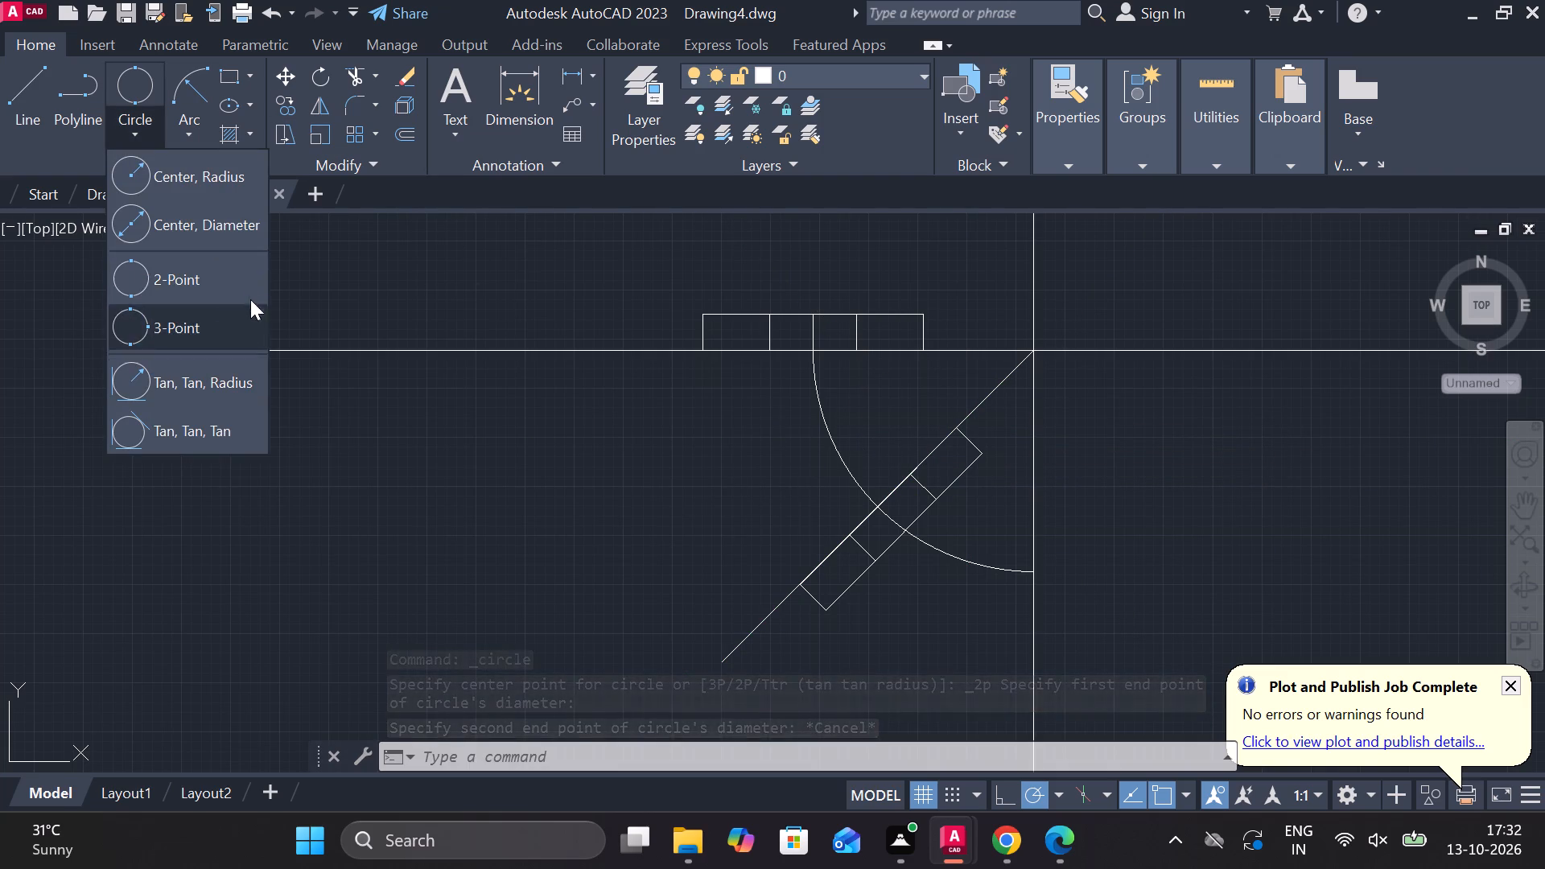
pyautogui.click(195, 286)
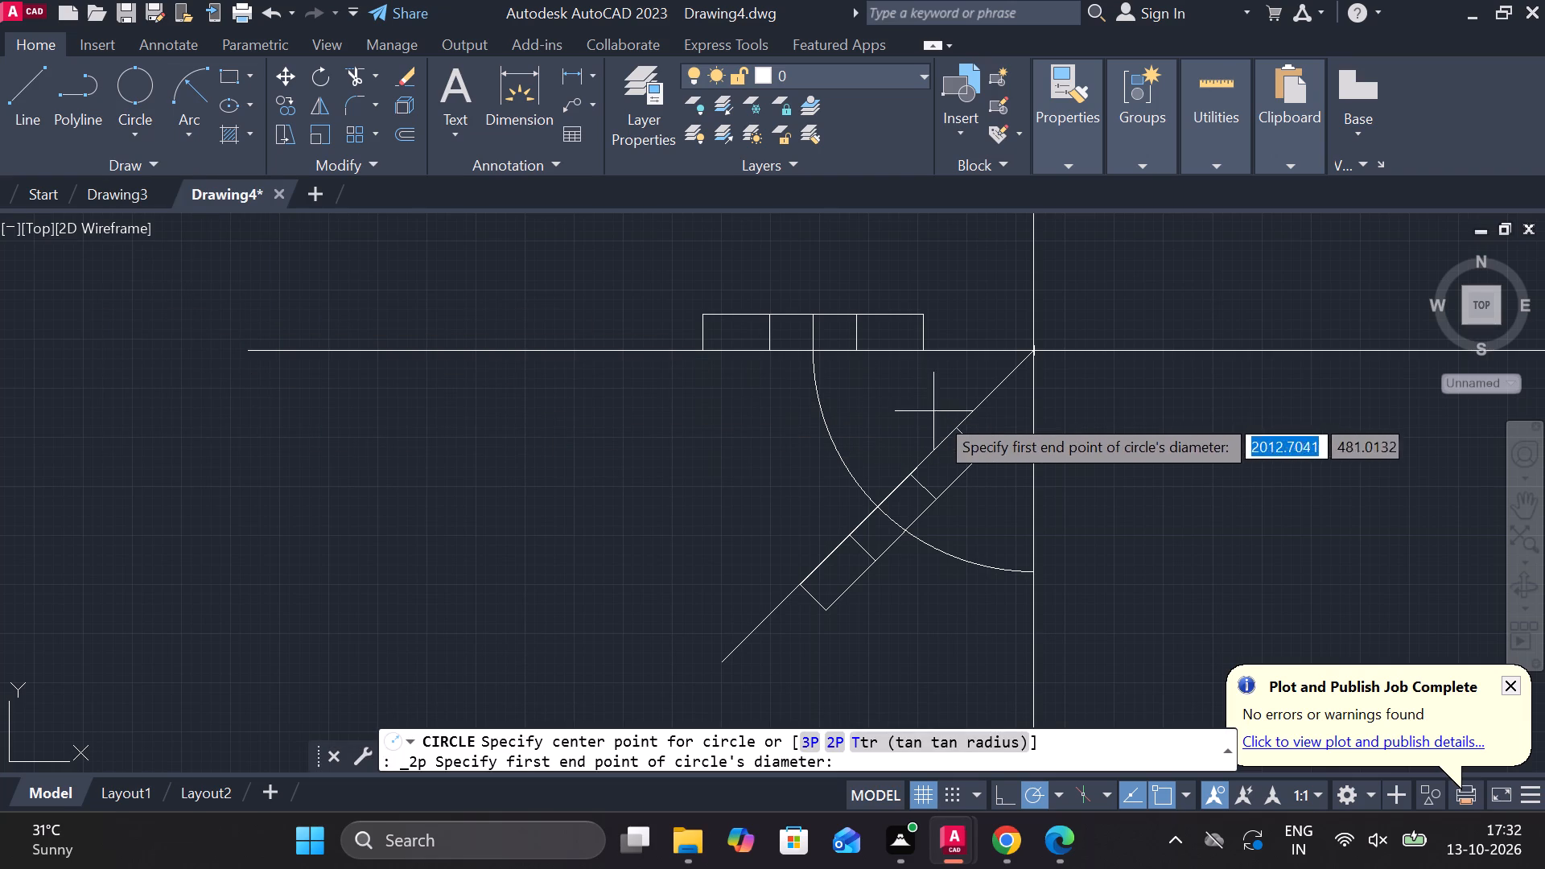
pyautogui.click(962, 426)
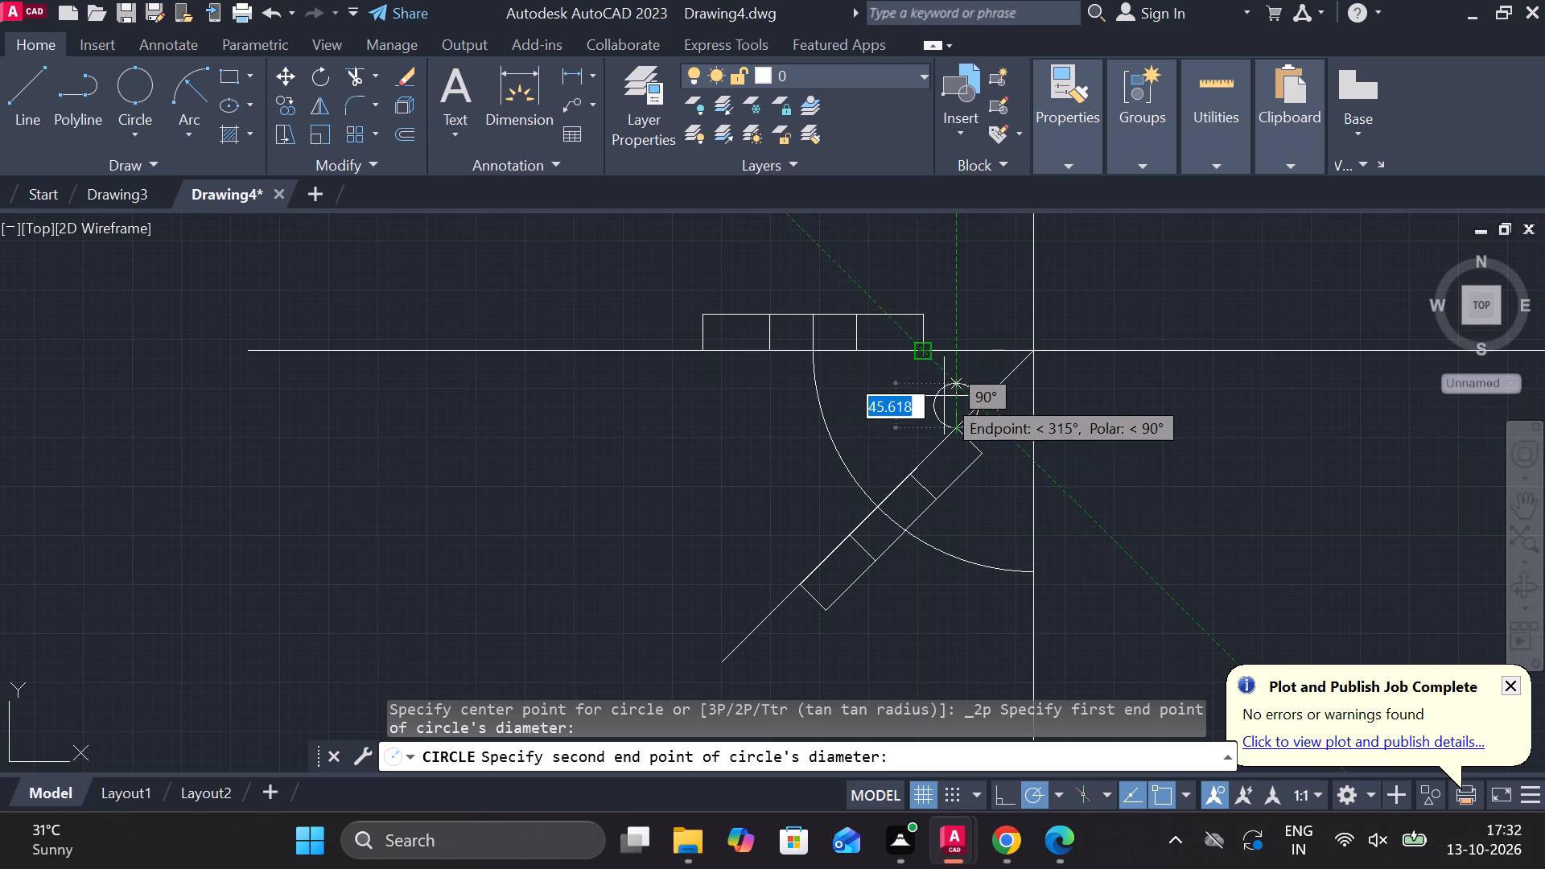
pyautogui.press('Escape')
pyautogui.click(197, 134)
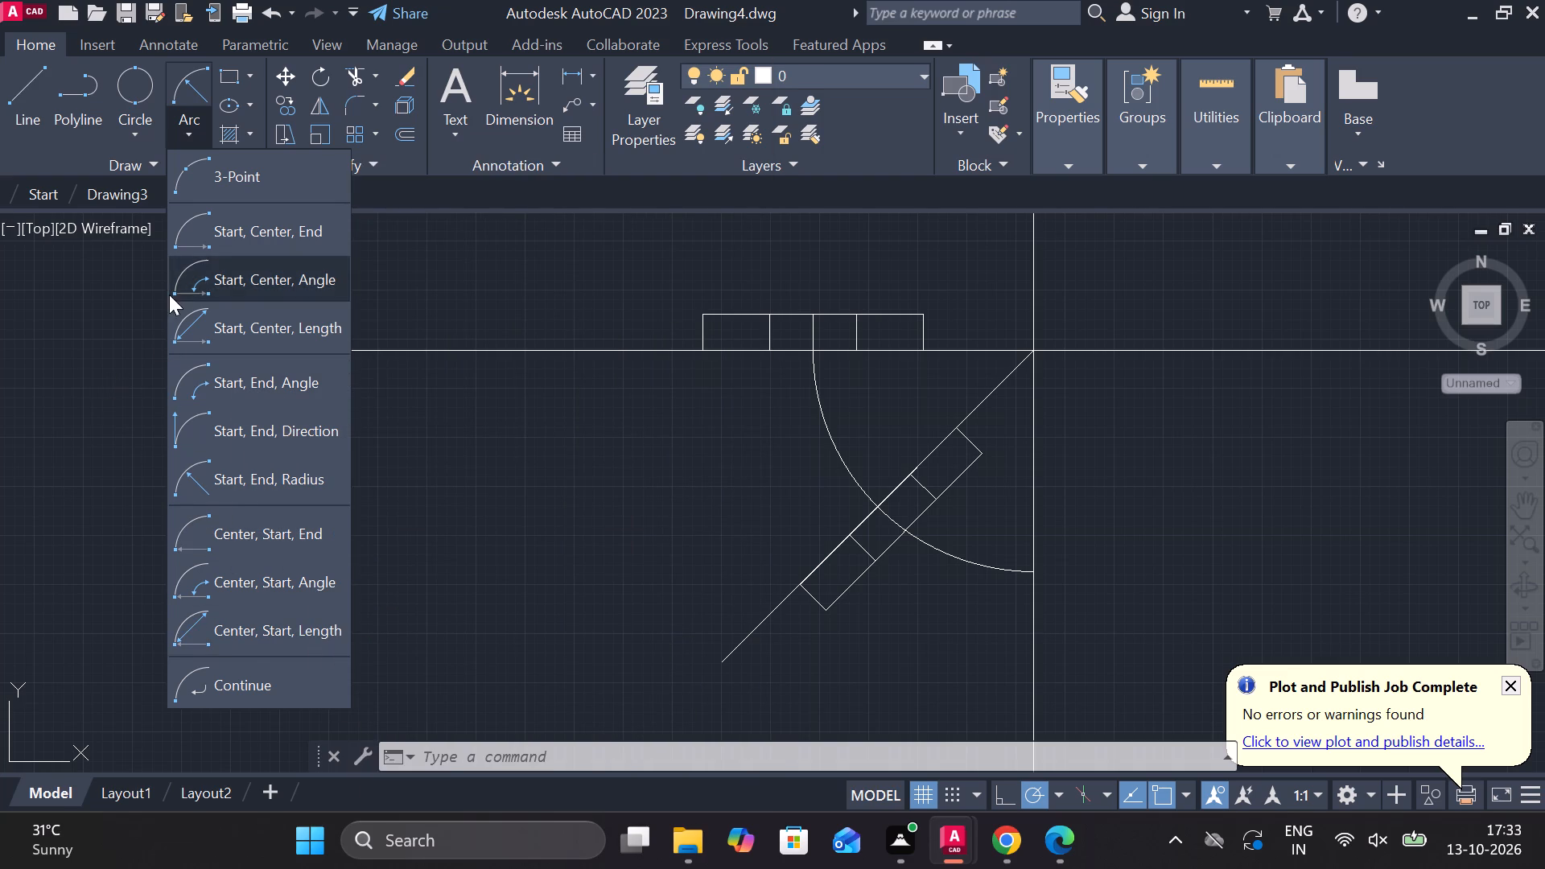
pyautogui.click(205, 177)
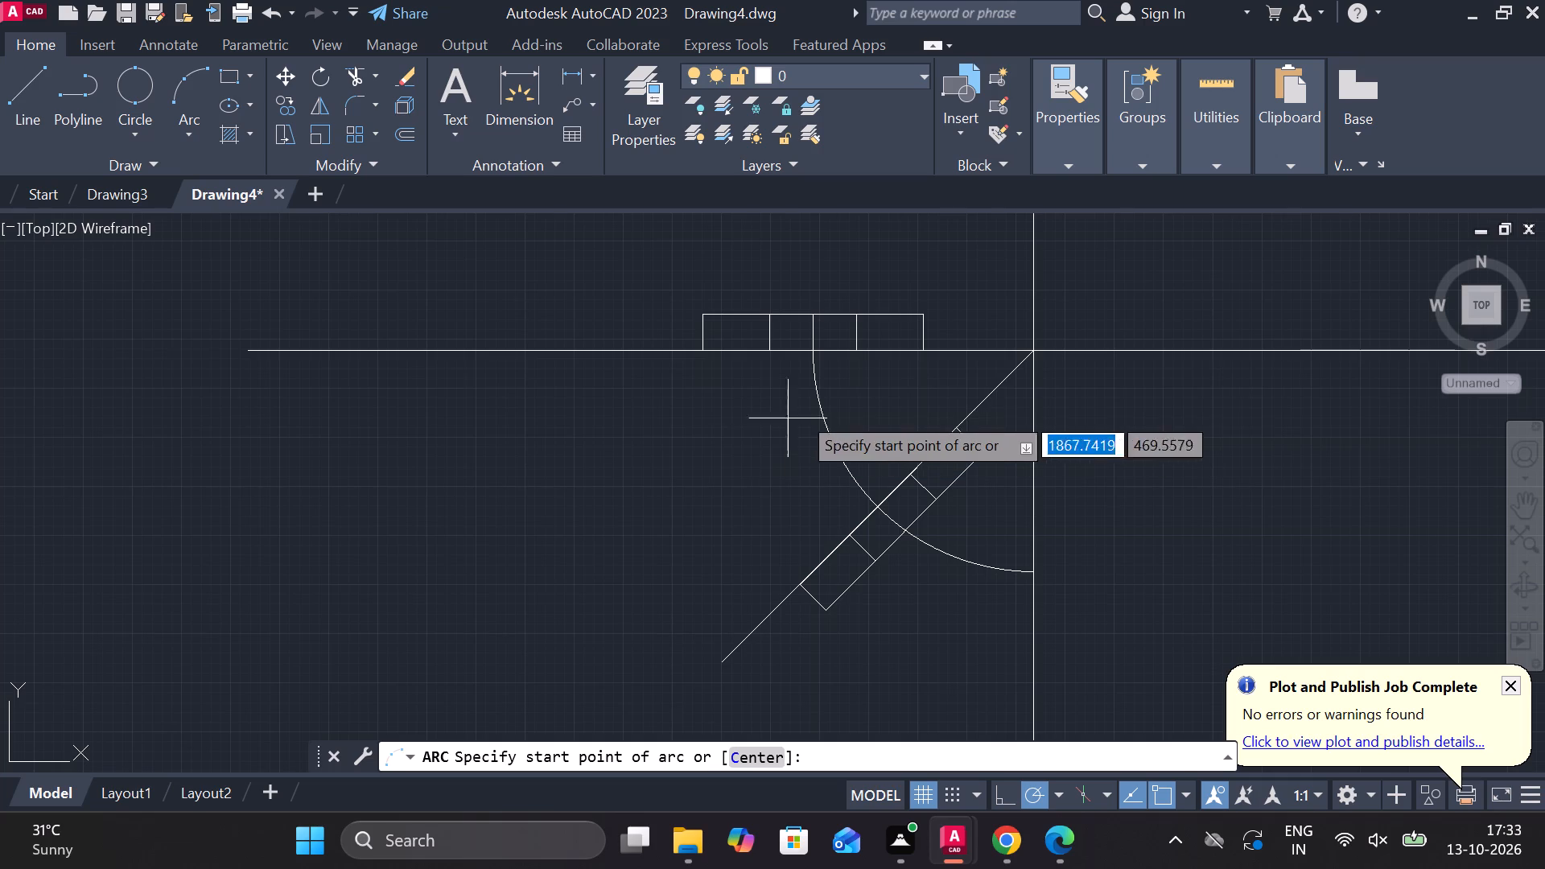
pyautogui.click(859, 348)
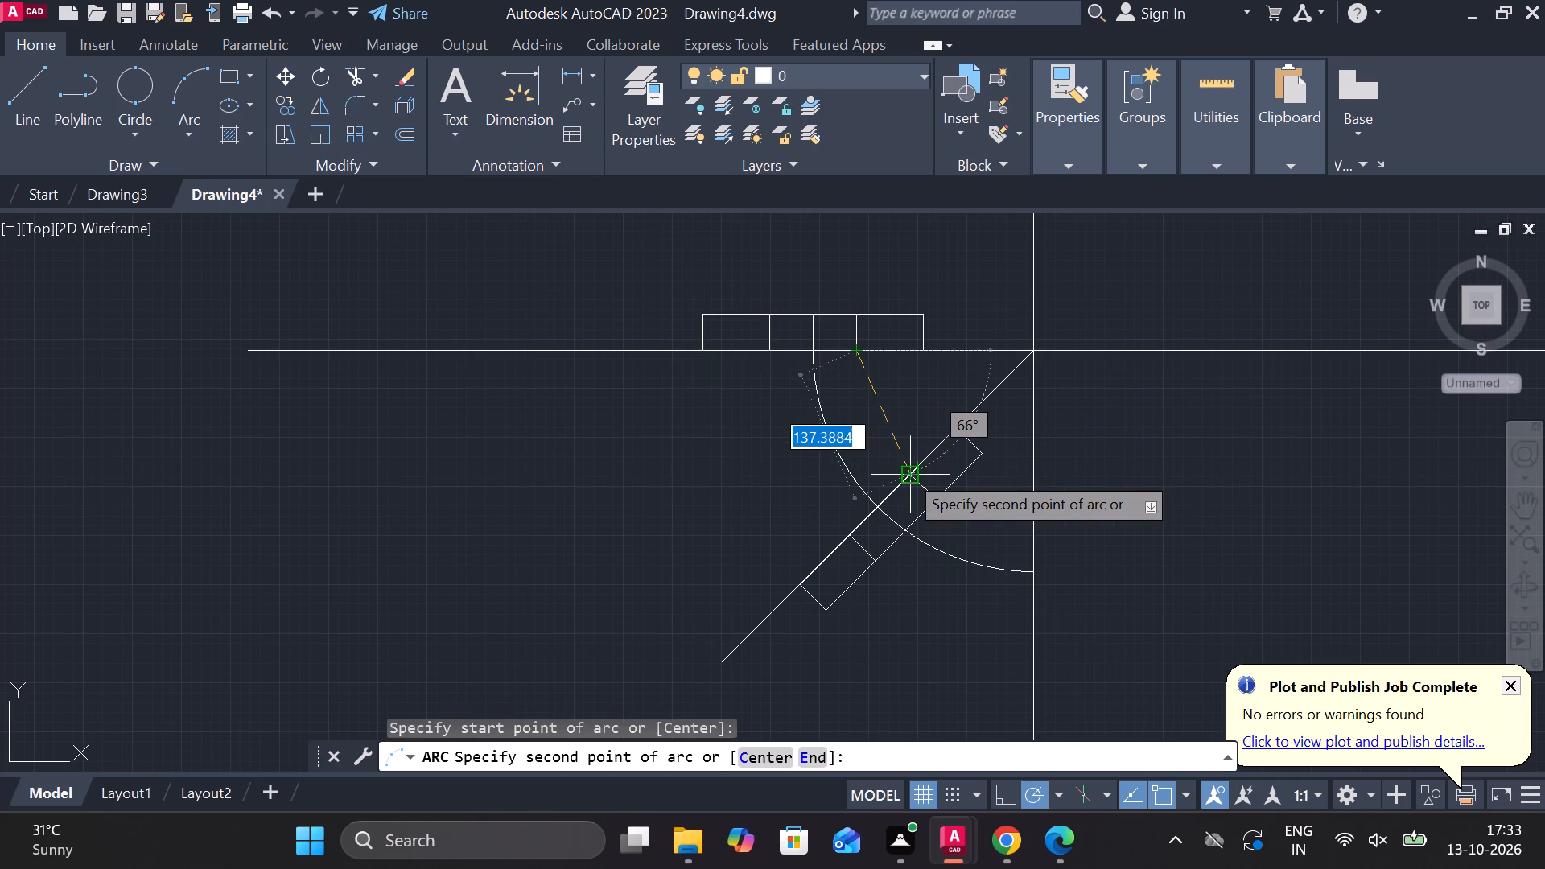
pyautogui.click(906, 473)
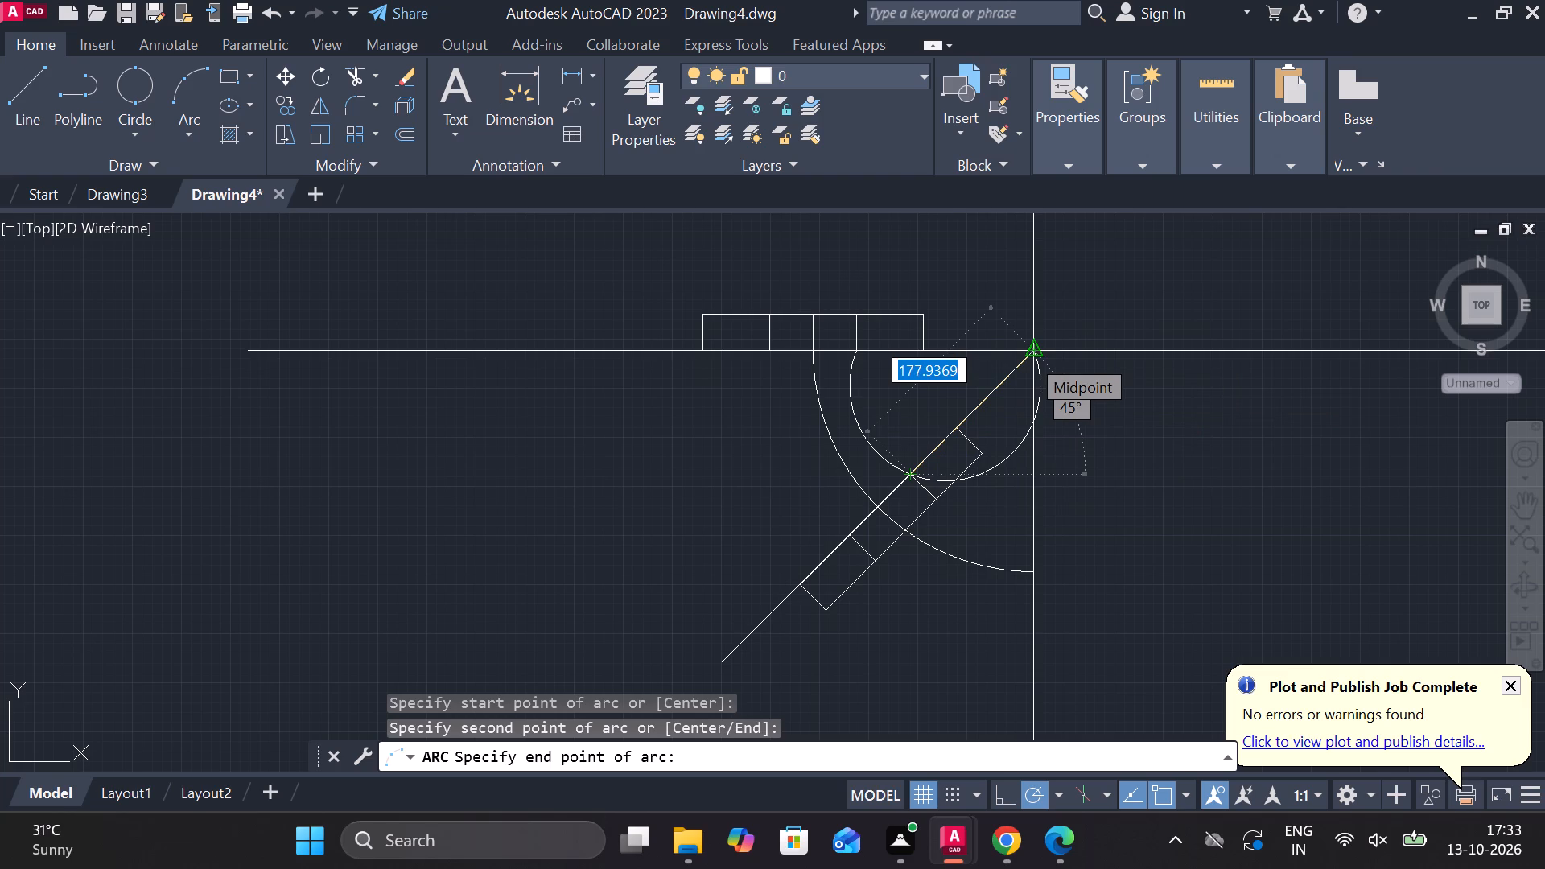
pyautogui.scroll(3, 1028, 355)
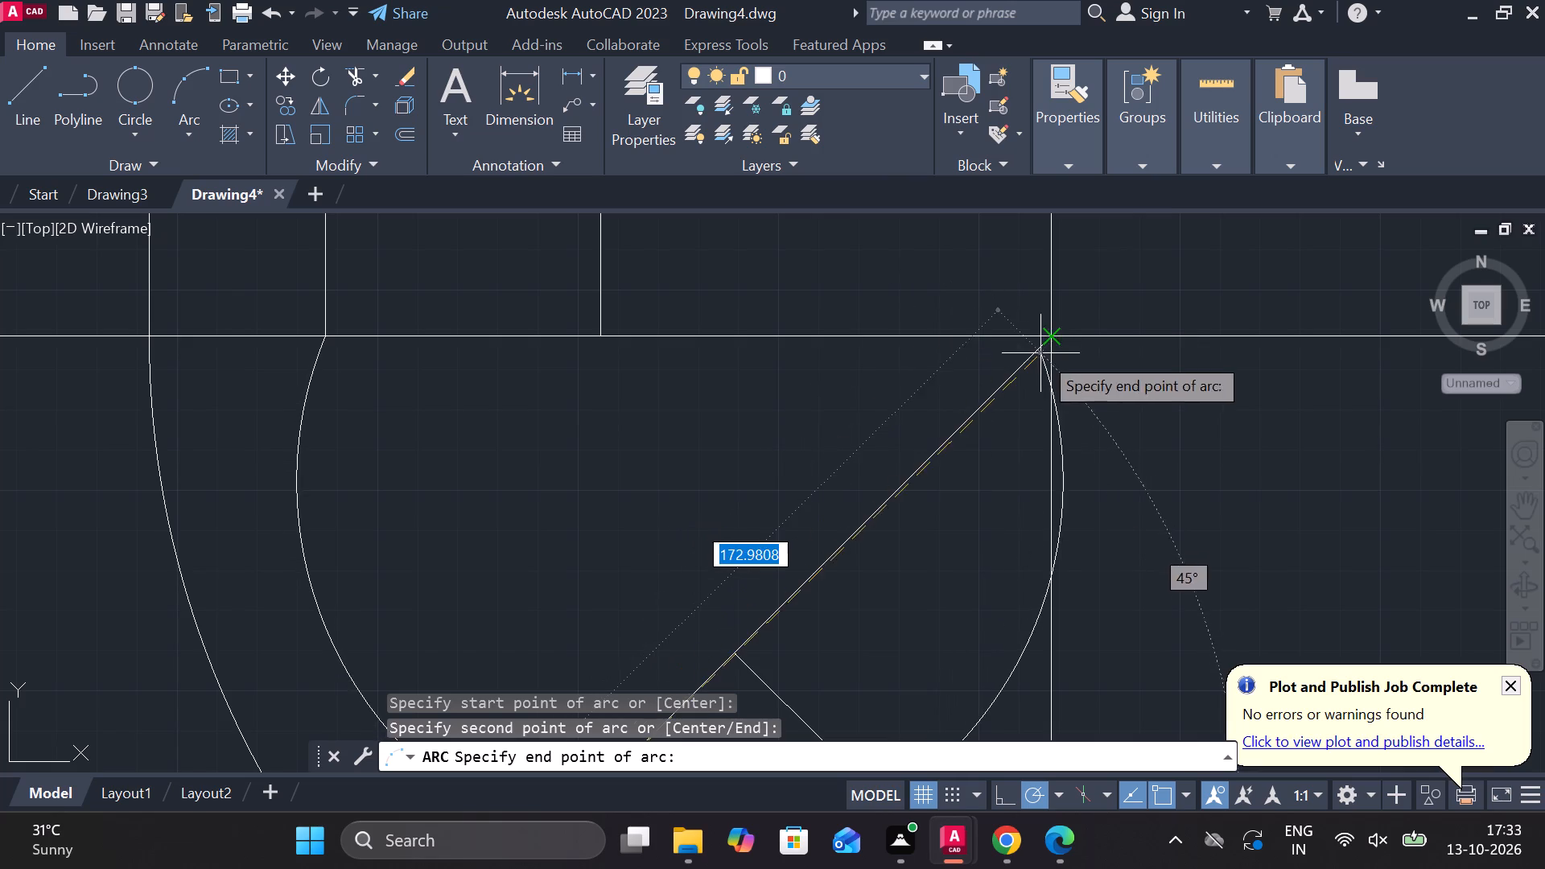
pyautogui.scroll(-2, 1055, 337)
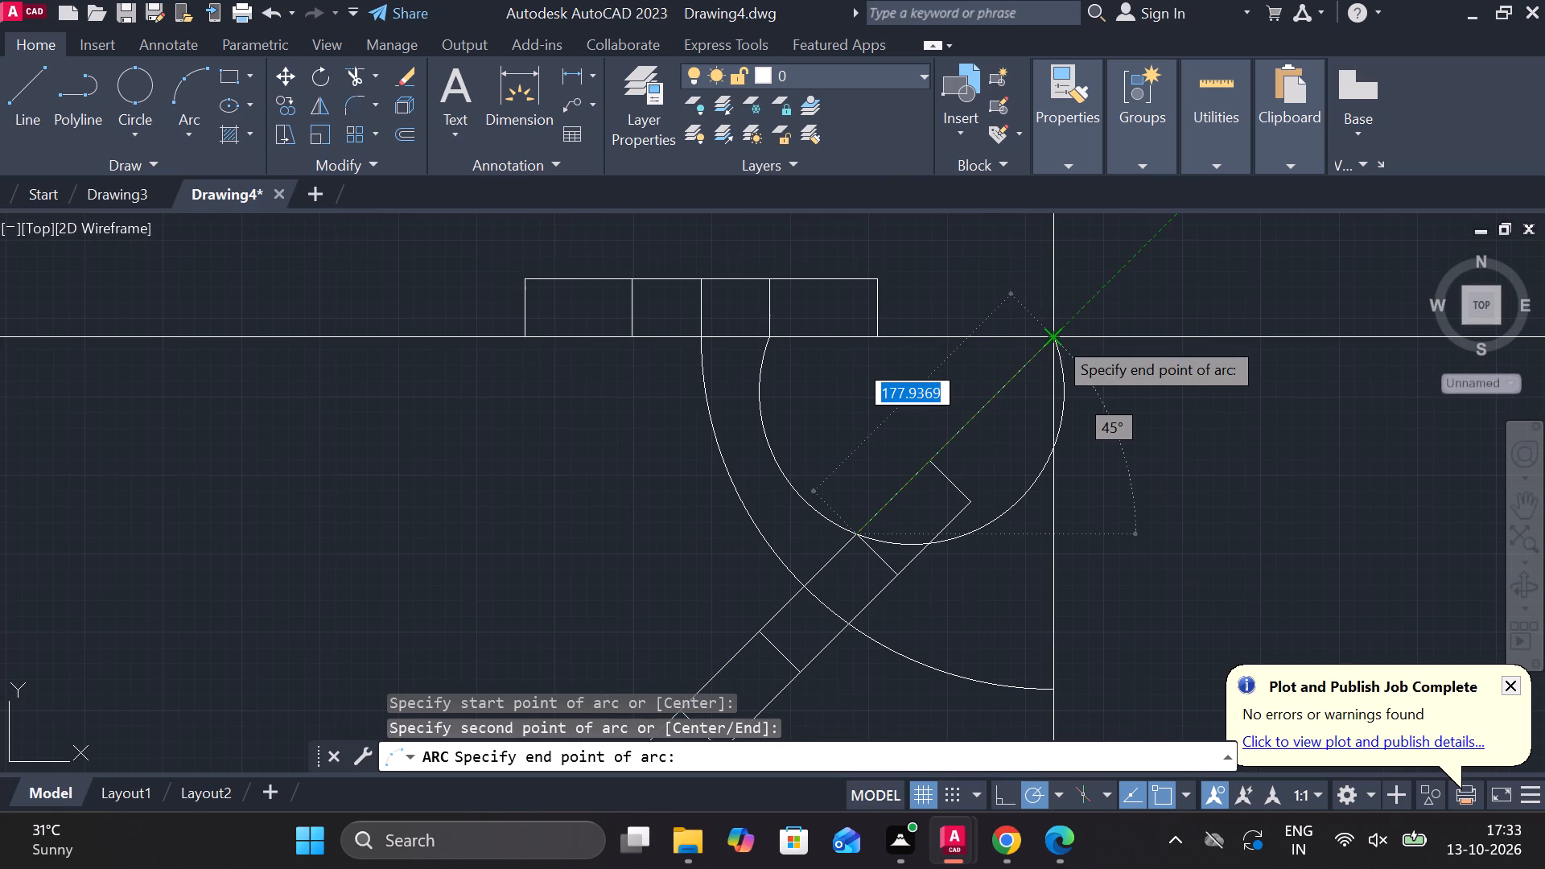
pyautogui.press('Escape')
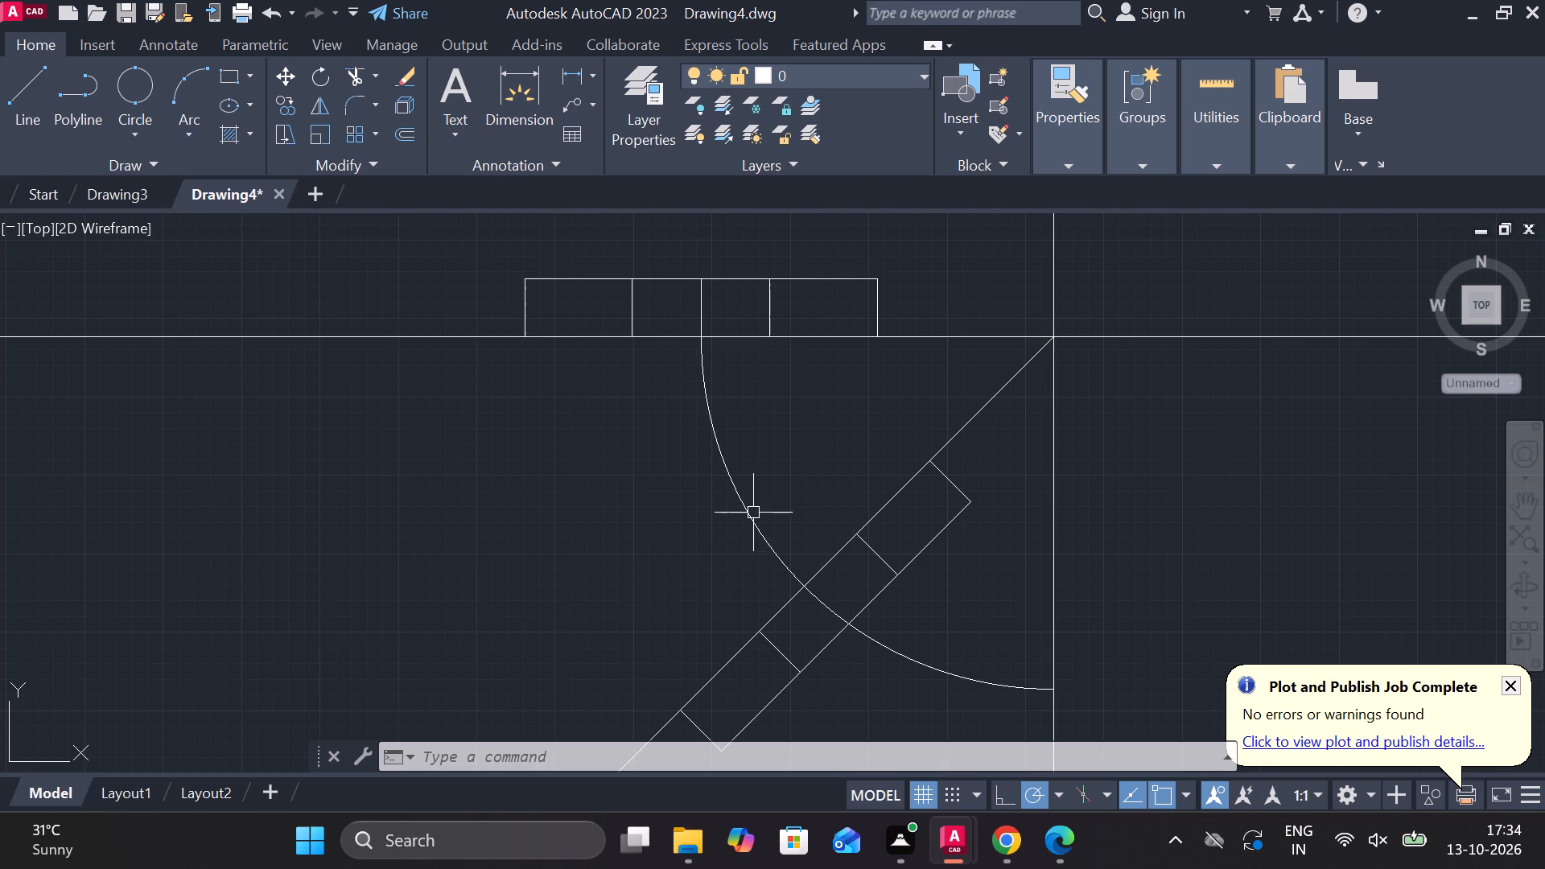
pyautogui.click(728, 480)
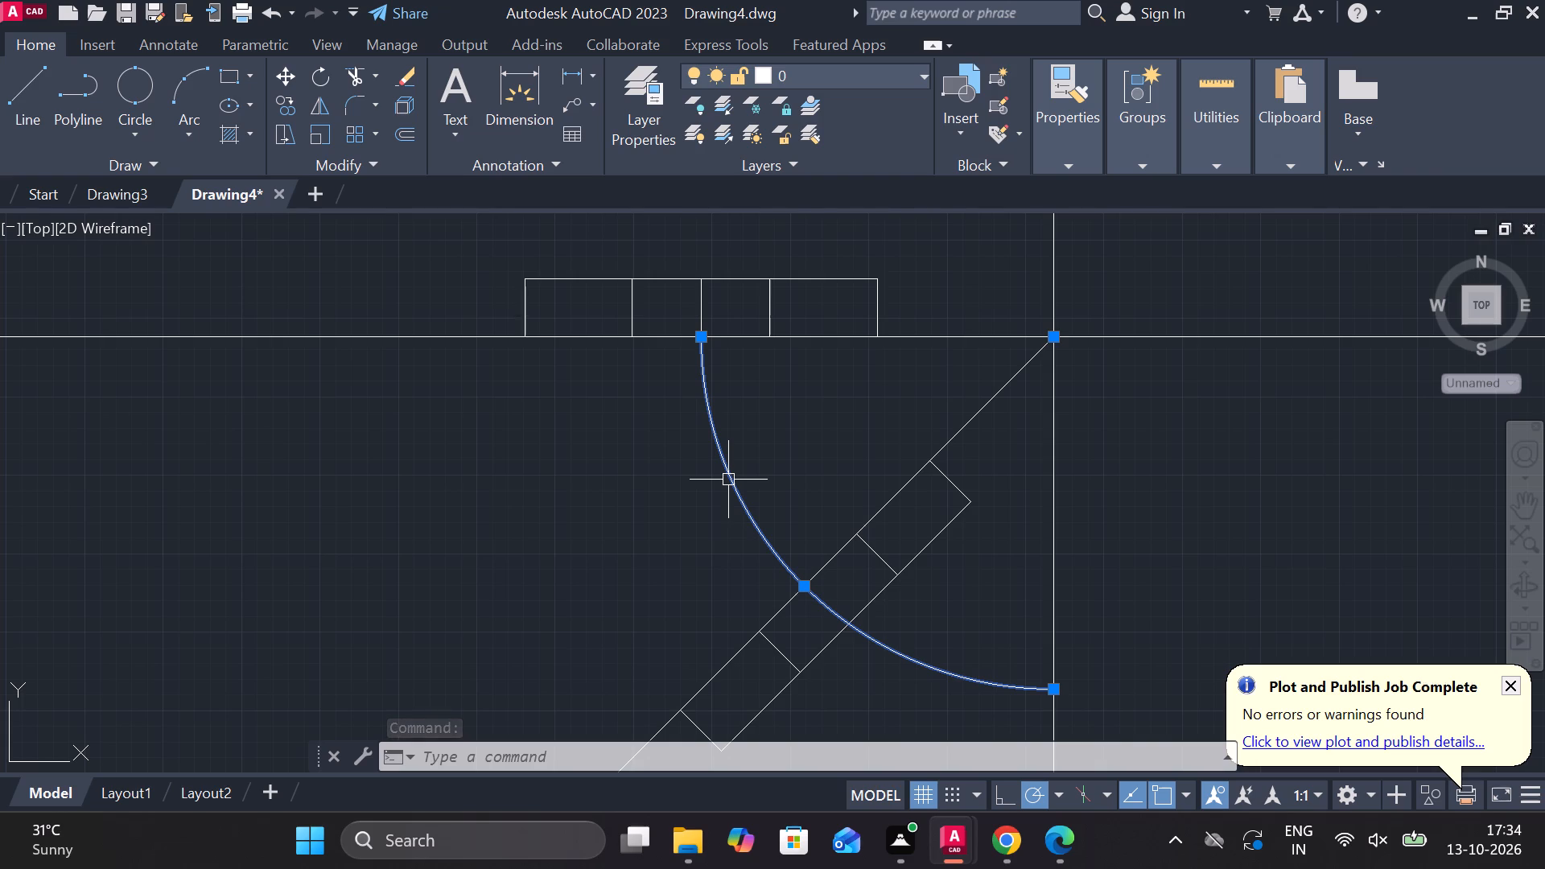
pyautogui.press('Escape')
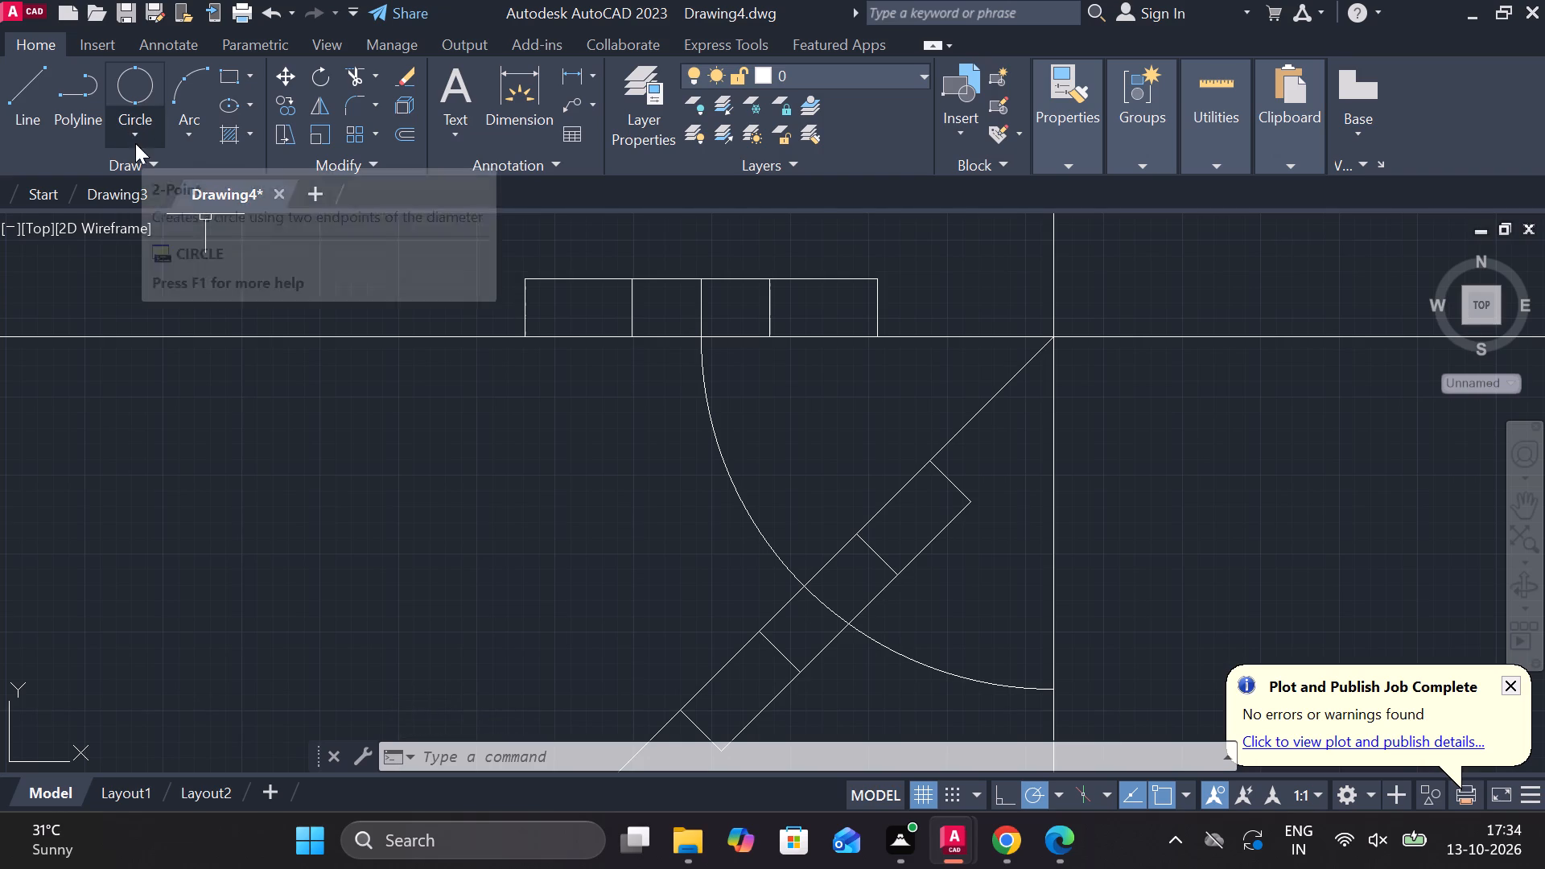
# Trim the quarter arc back to the tilted rectangle's inner edge, removing the segments inside and beyond the rectangle.
pyautogui.click(365, 75)
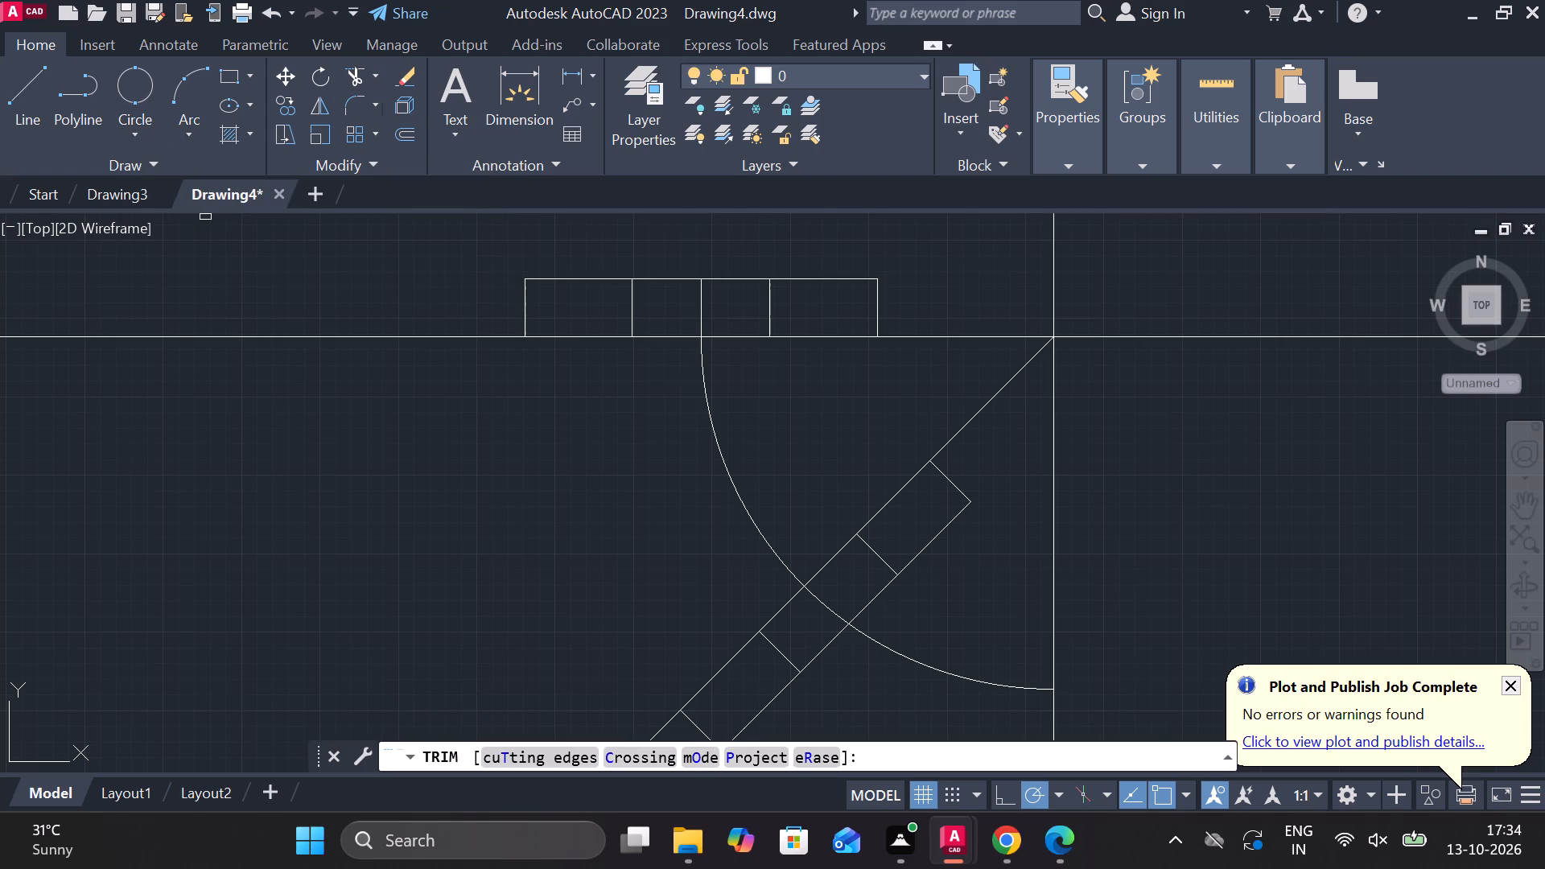
pyautogui.click(916, 657)
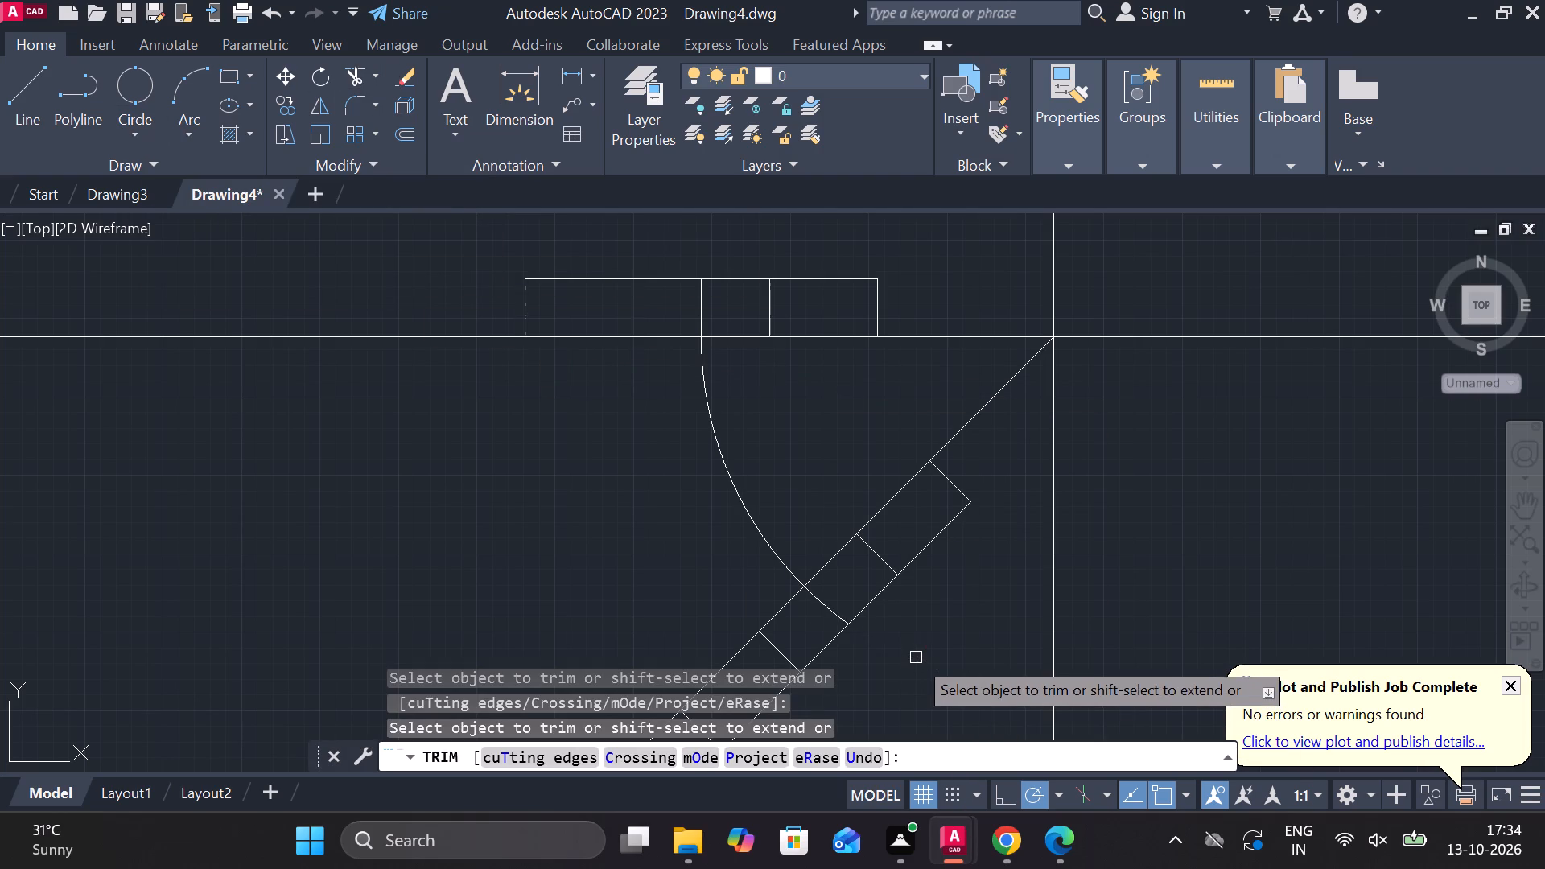
pyautogui.click(818, 604)
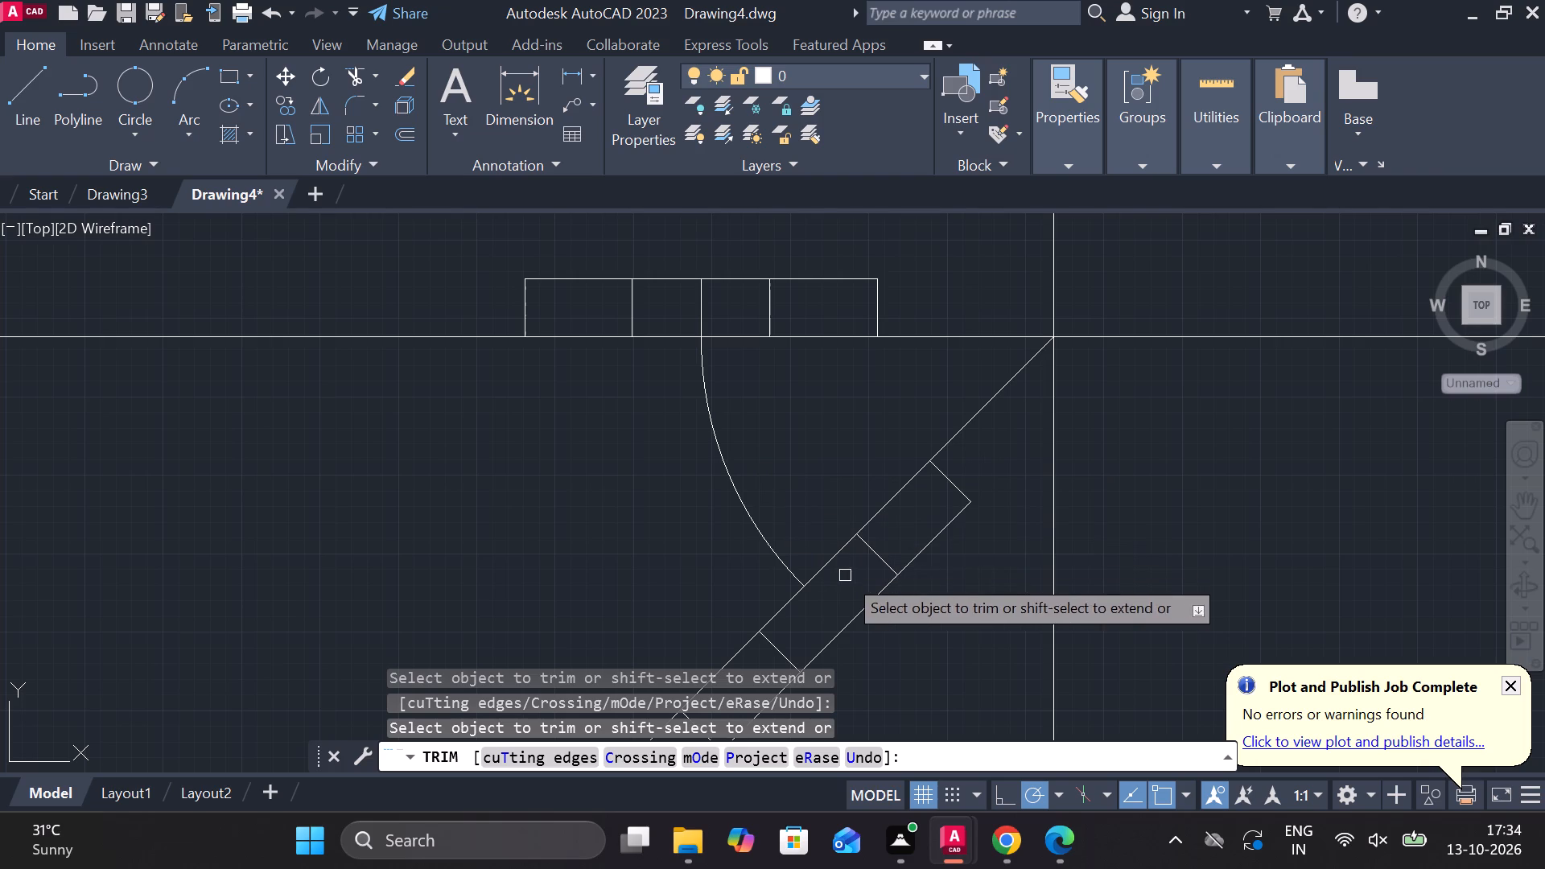
# Draw a 37 long line across the tilted rectangle from the trimmed arc's end, perpendicular to its long edges.
pyautogui.click(19, 103)
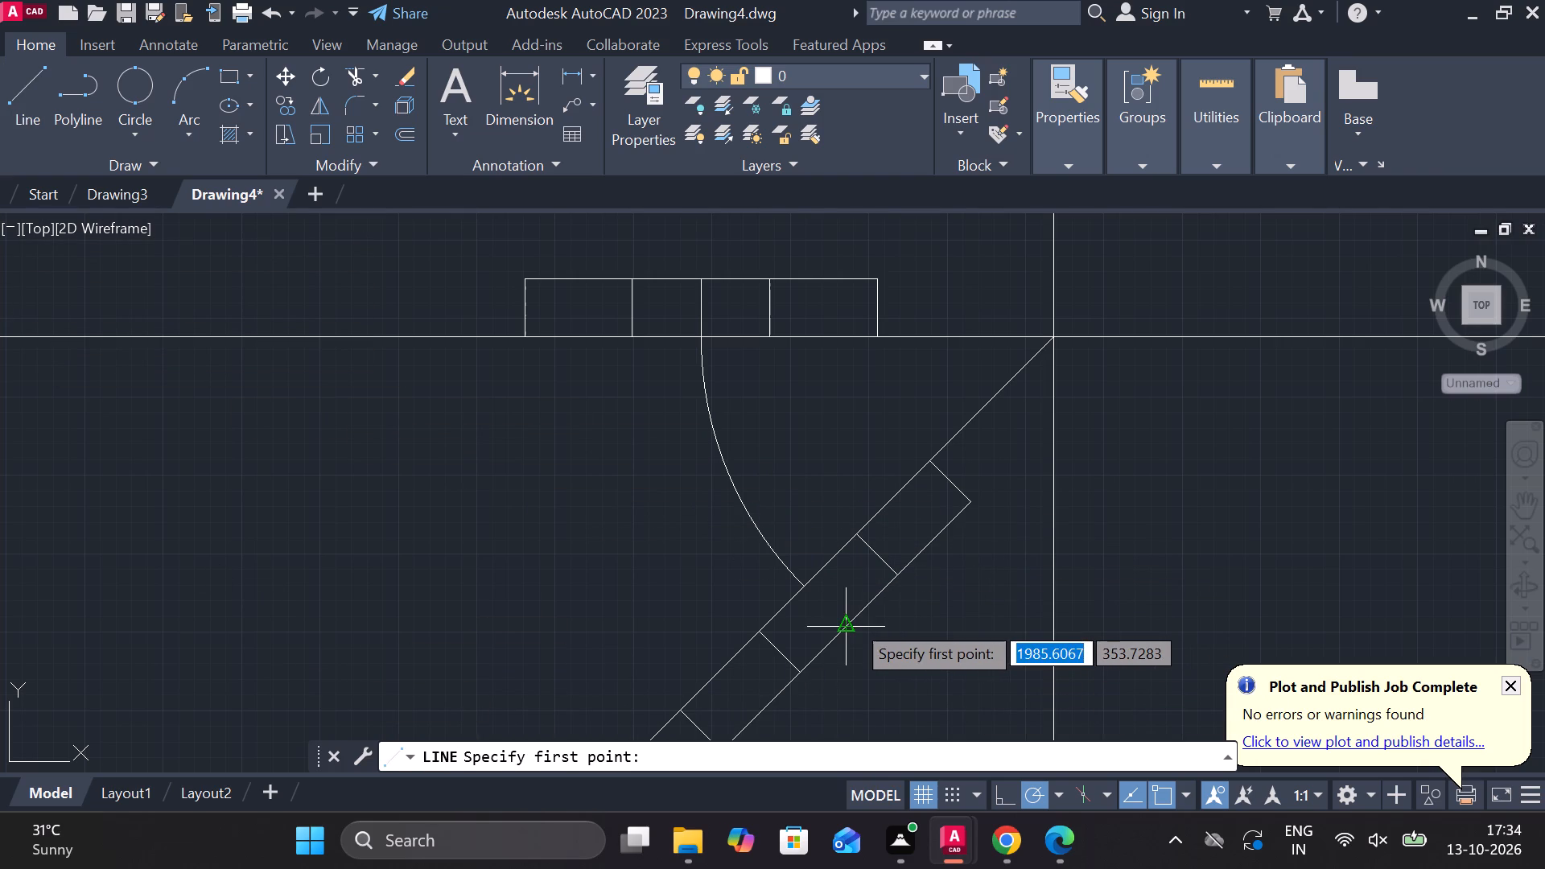
pyautogui.click(797, 587)
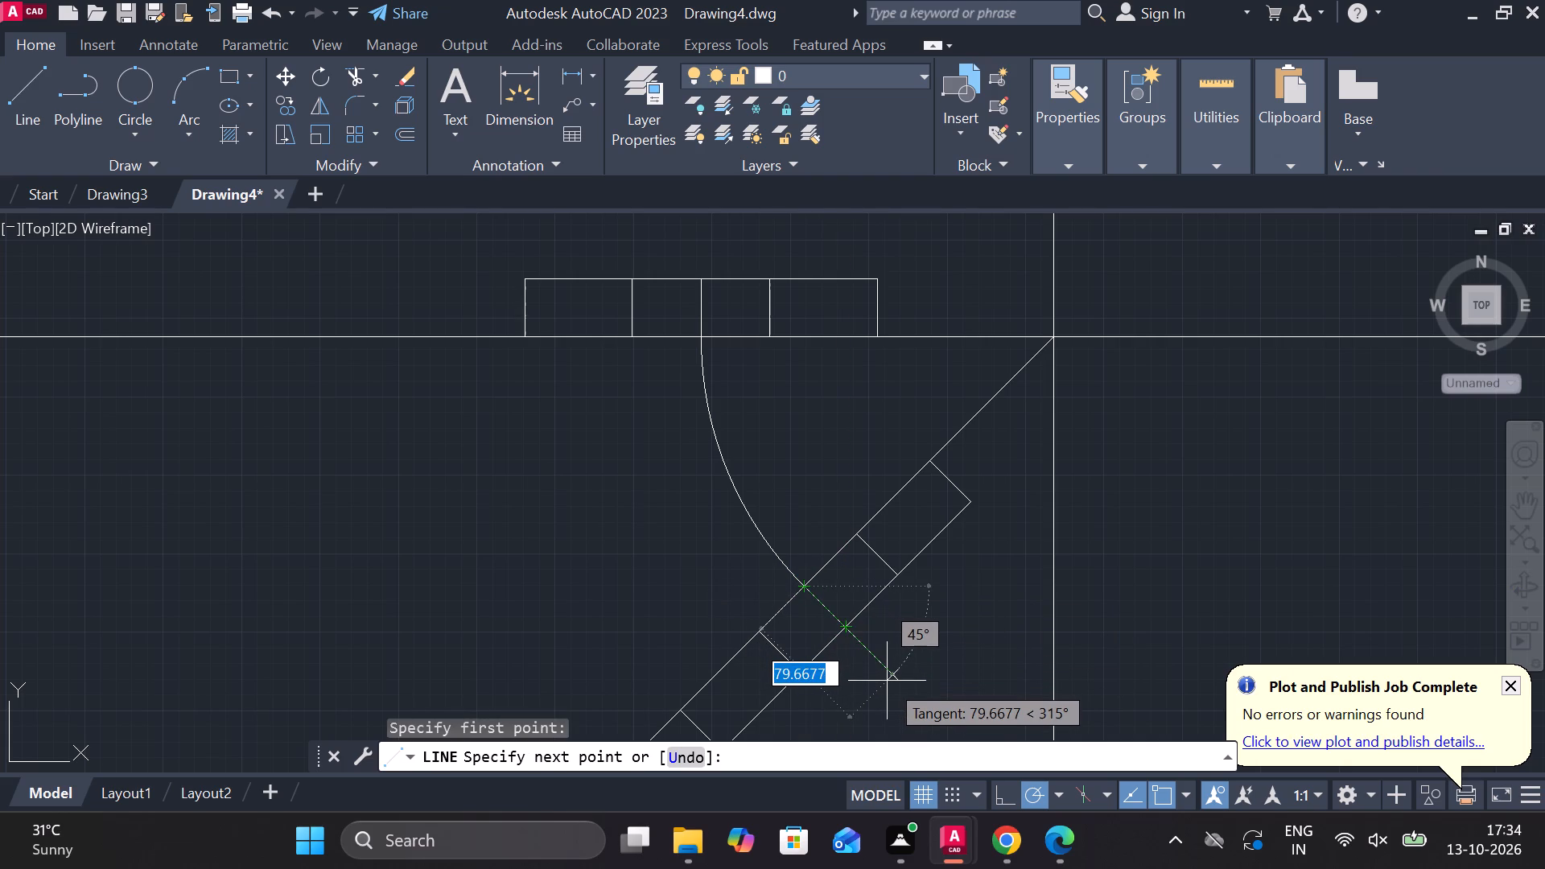
pyautogui.write('37')
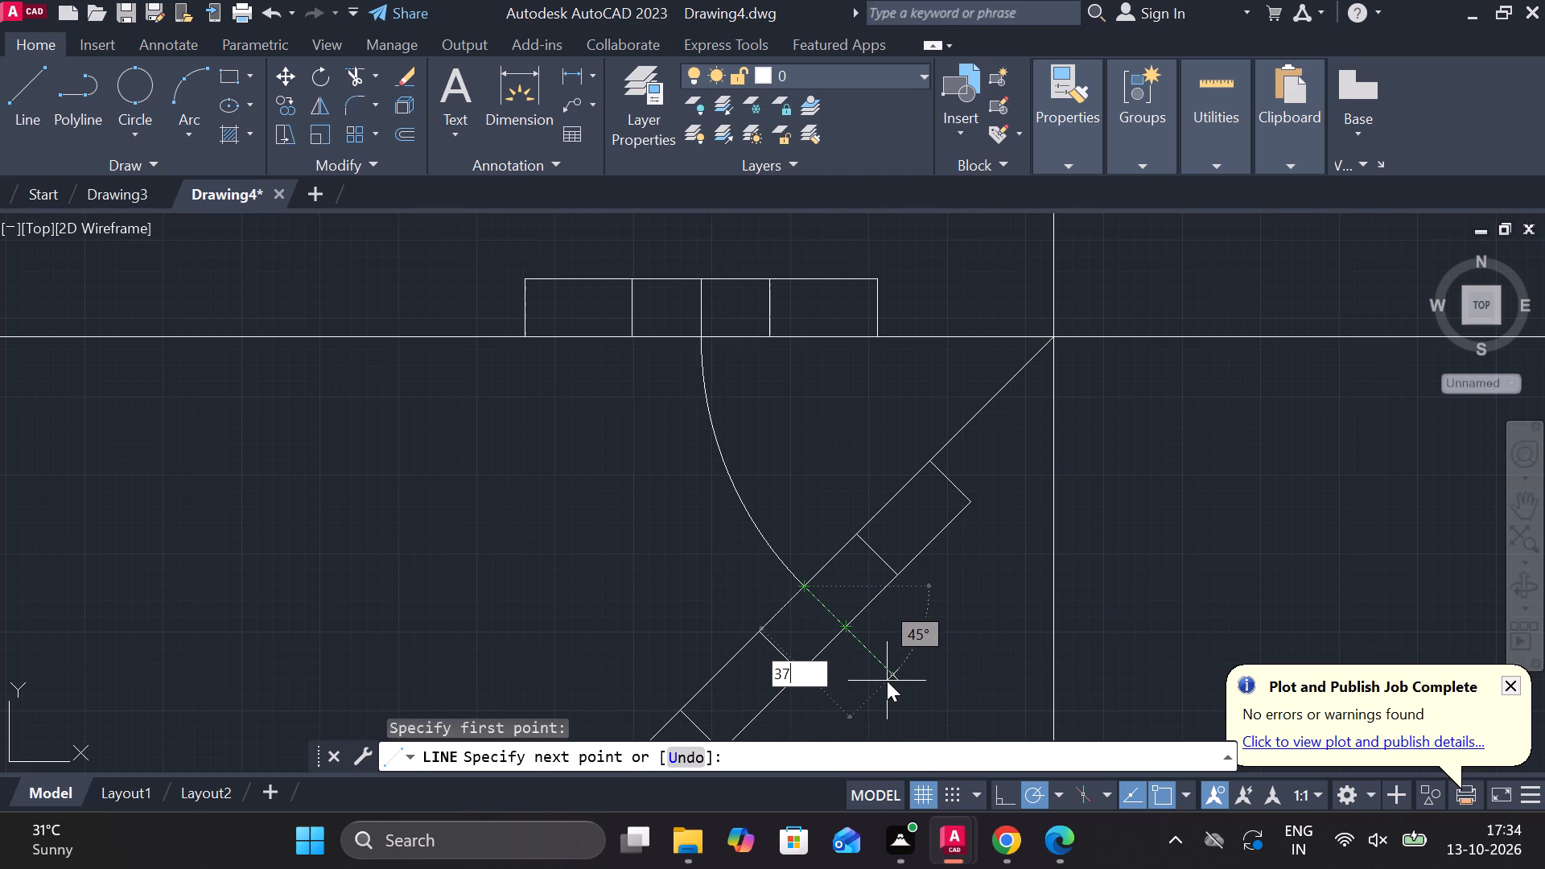
pyautogui.press('Return')
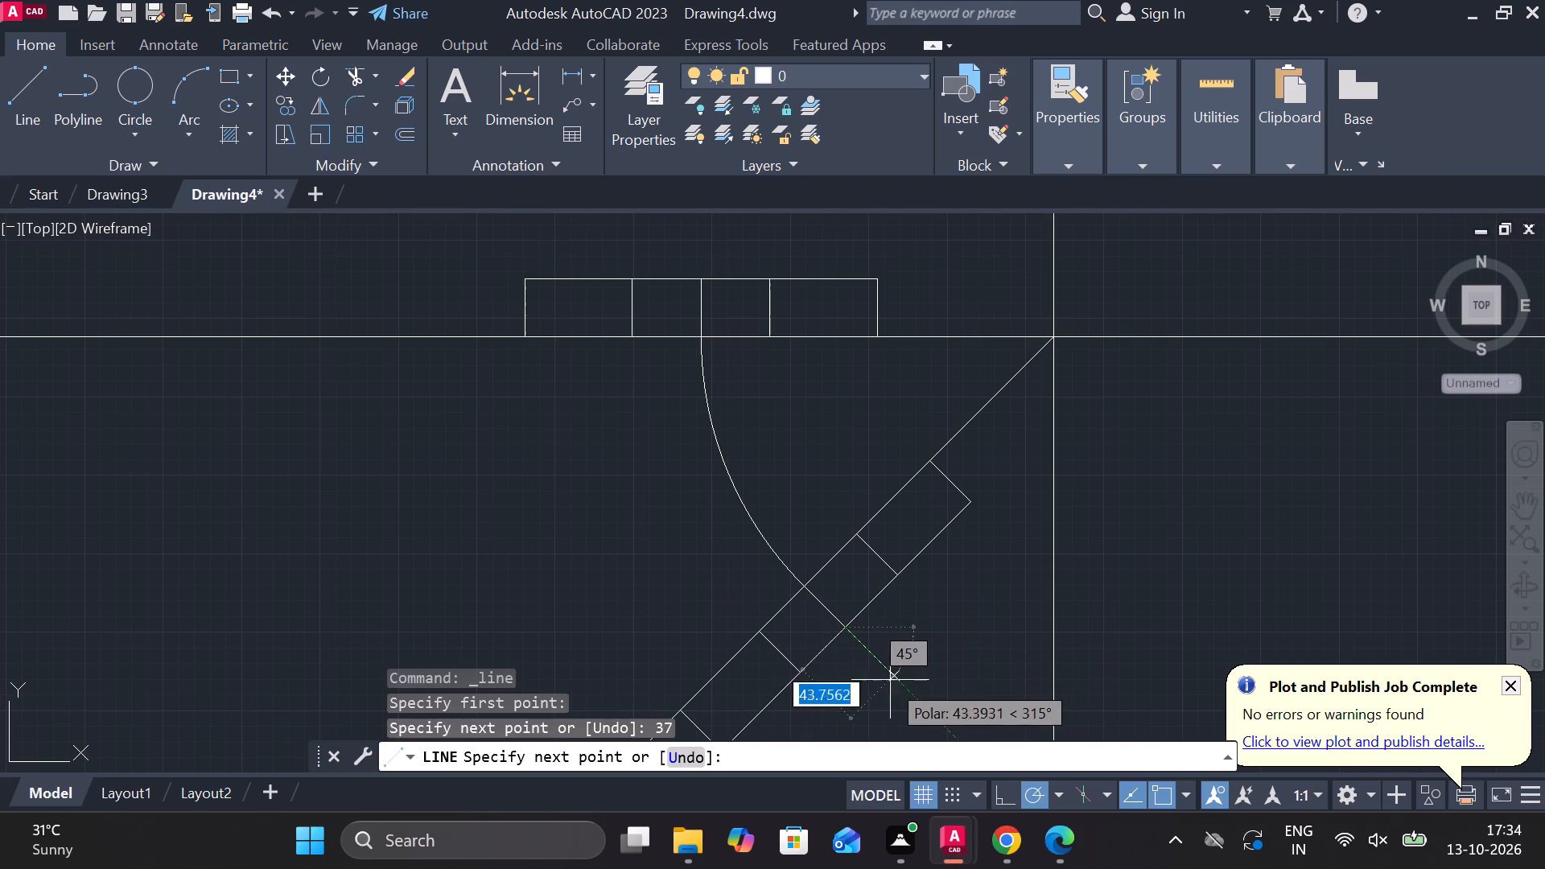
pyautogui.press('Escape')
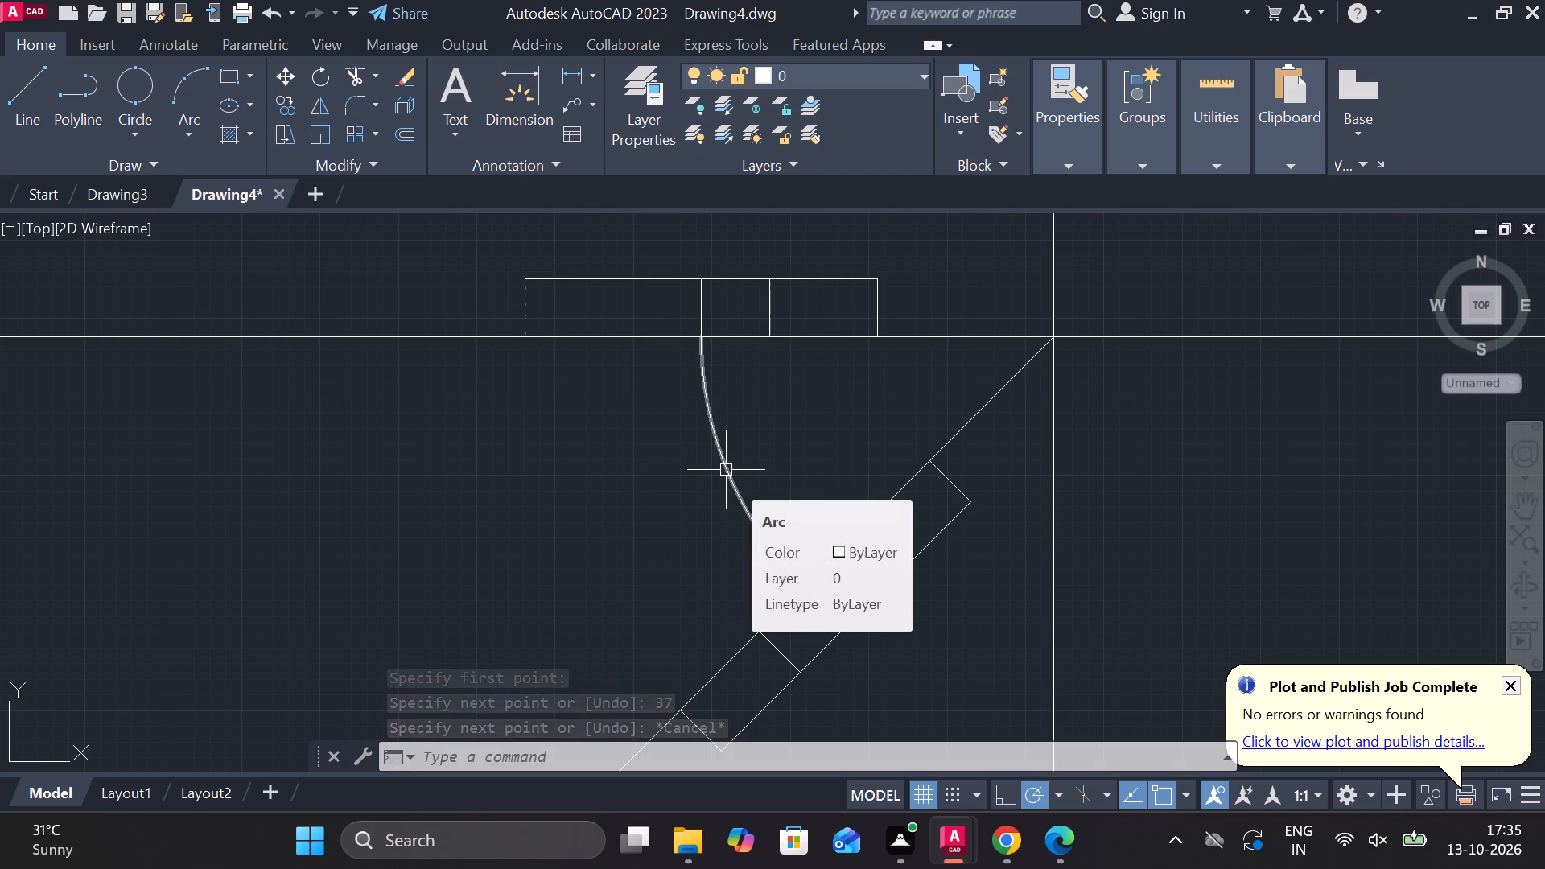
pyautogui.press('Escape')
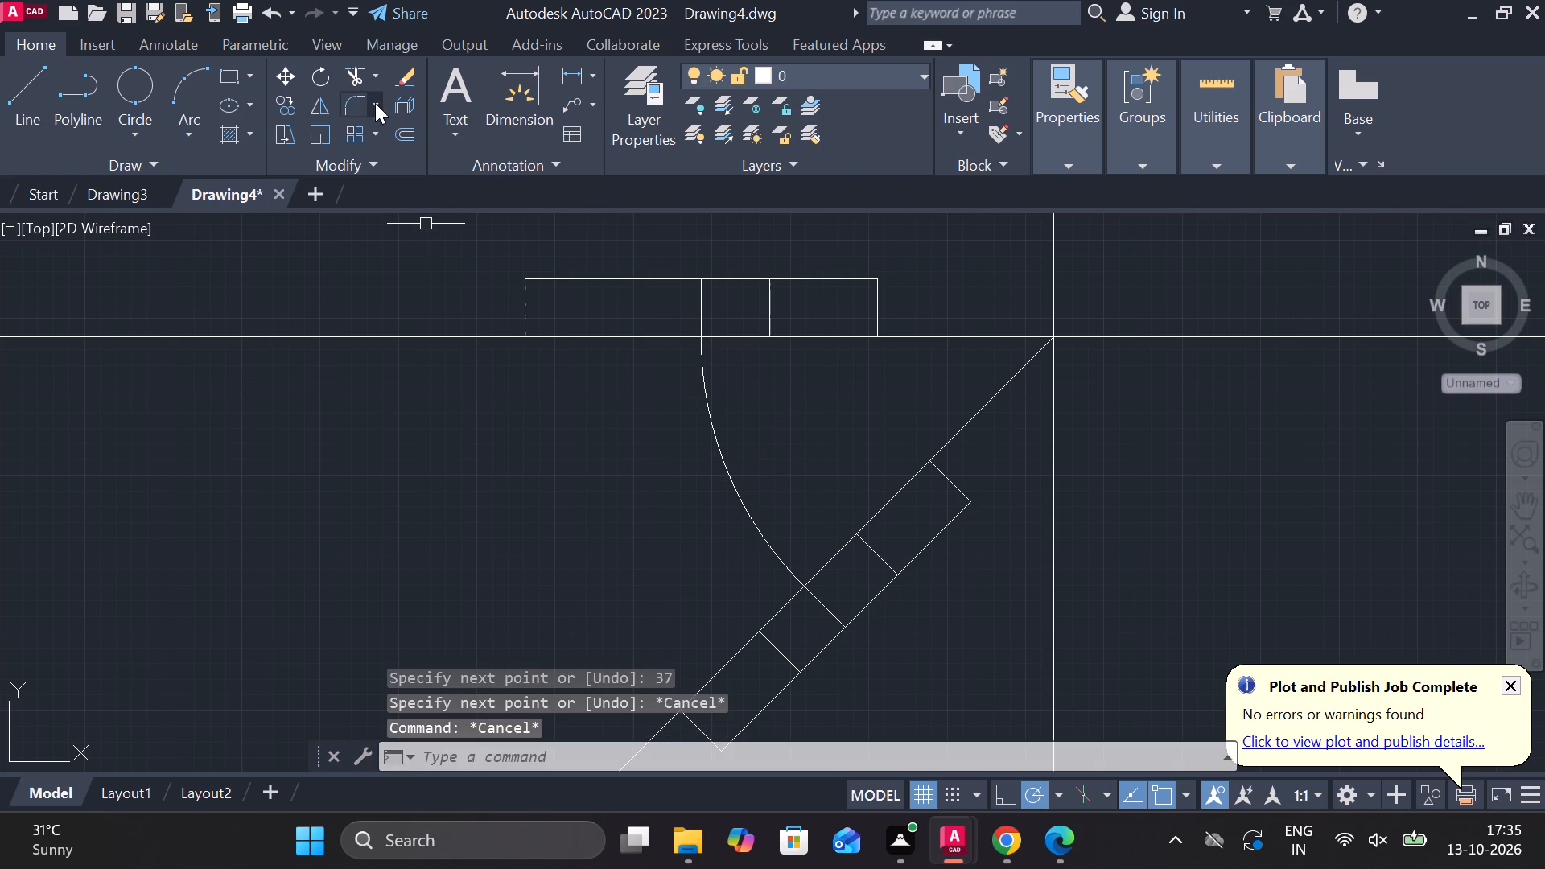
# Copy the trimmed arc between the two rectangles, using its midpoint as the base point.
pyautogui.click(737, 480)
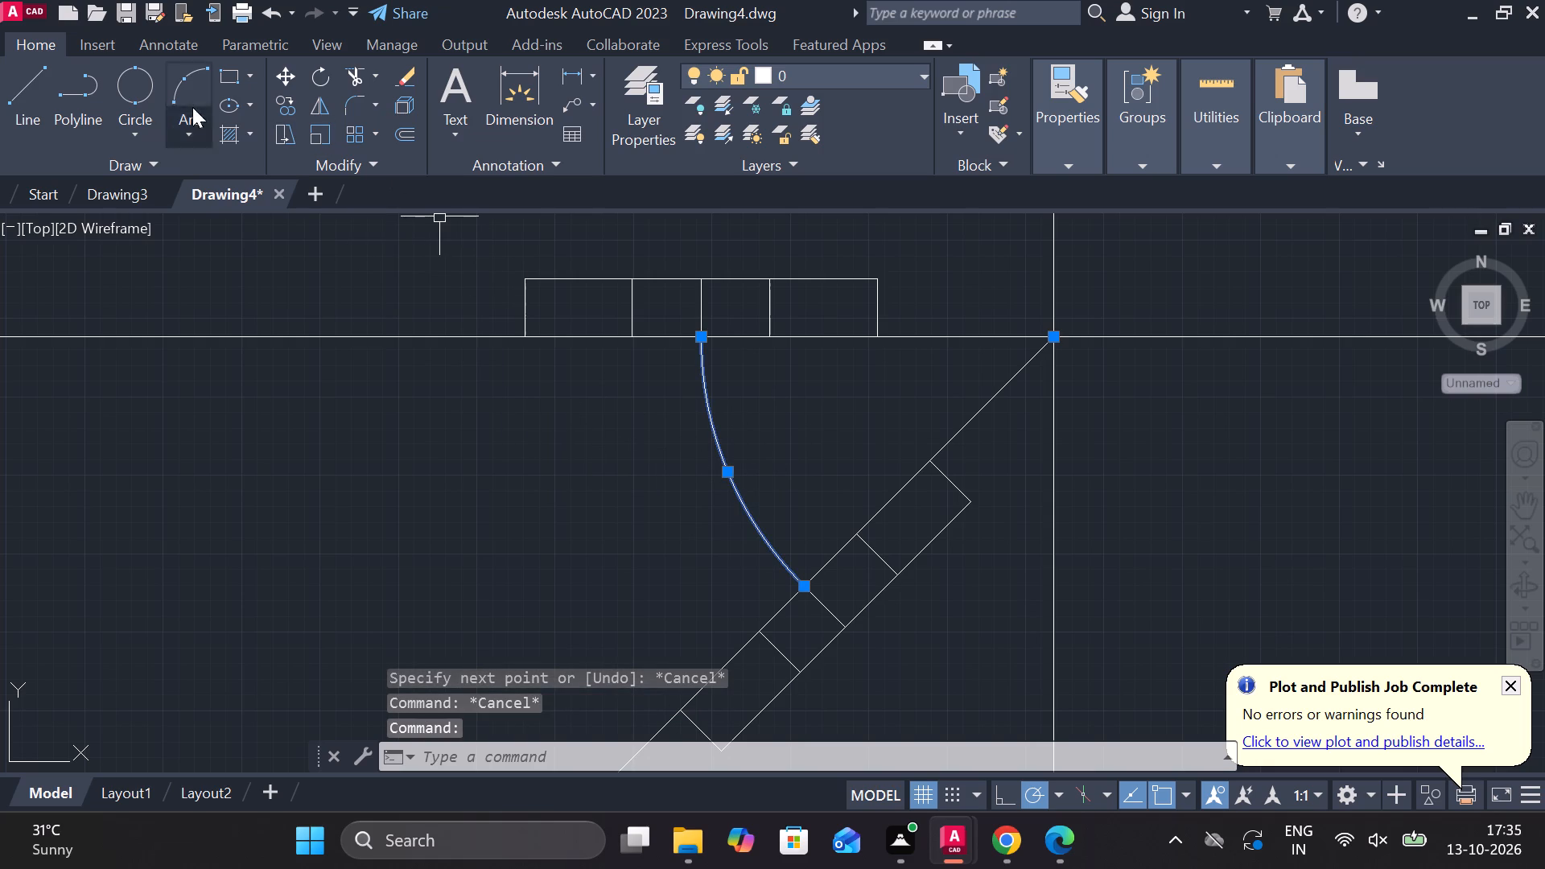
pyautogui.click(285, 114)
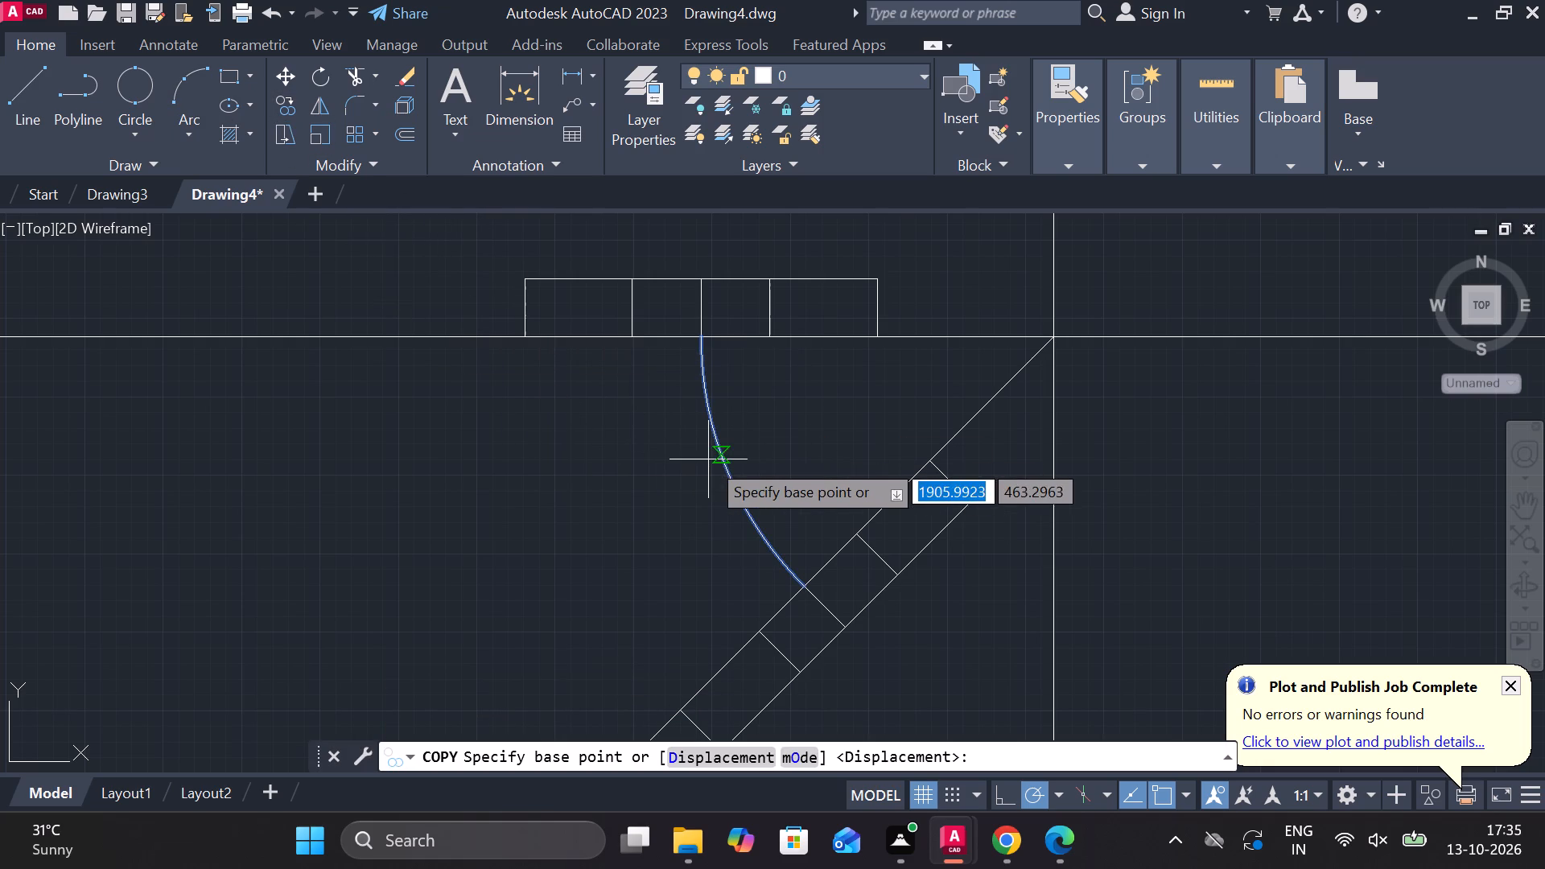
pyautogui.click(732, 473)
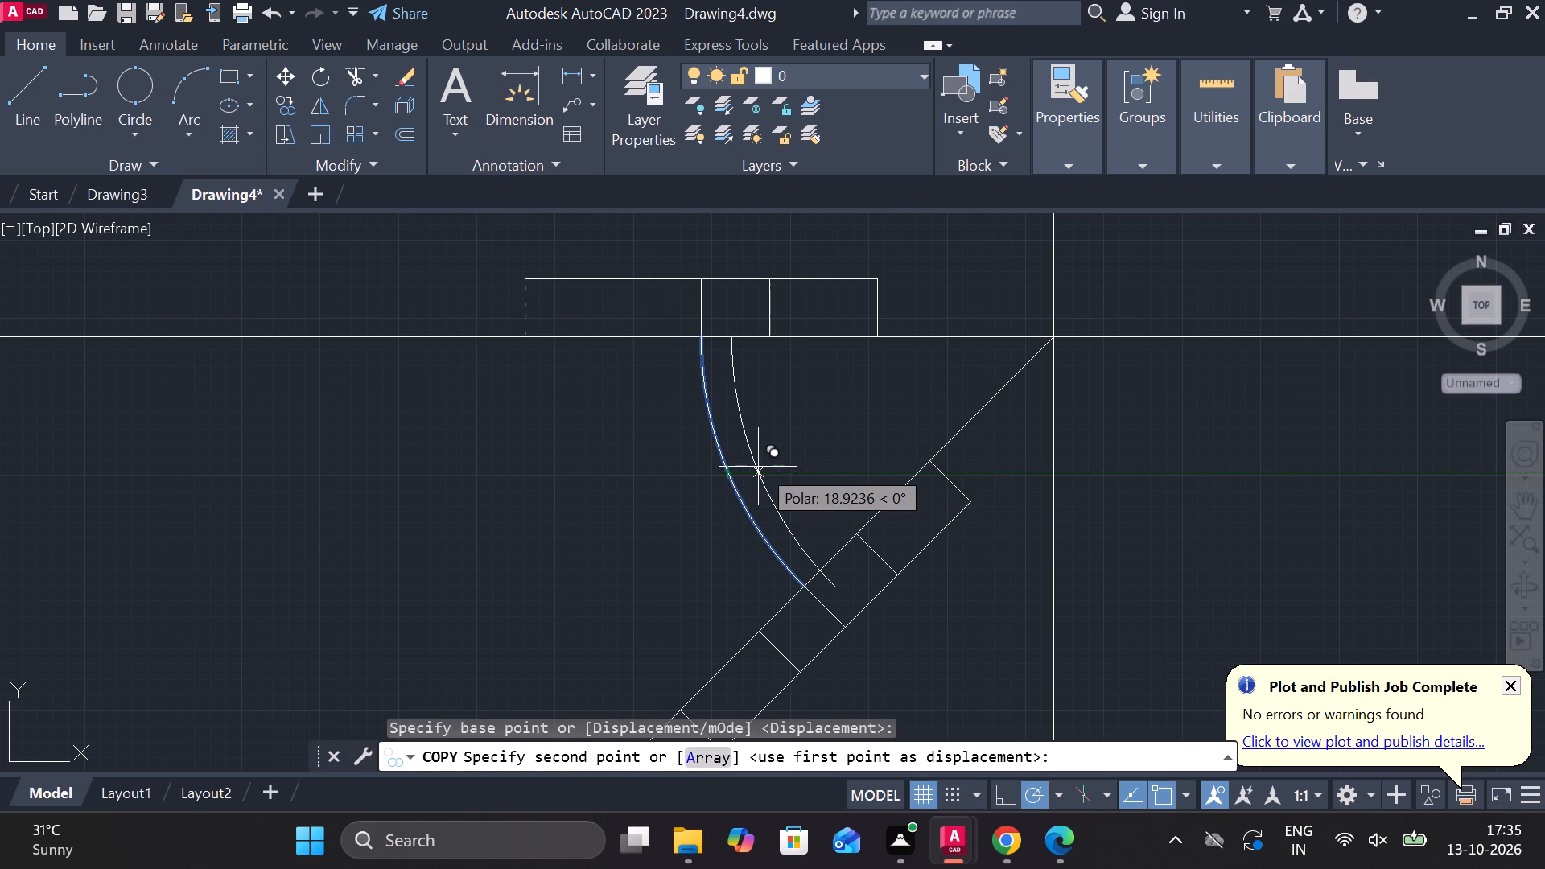
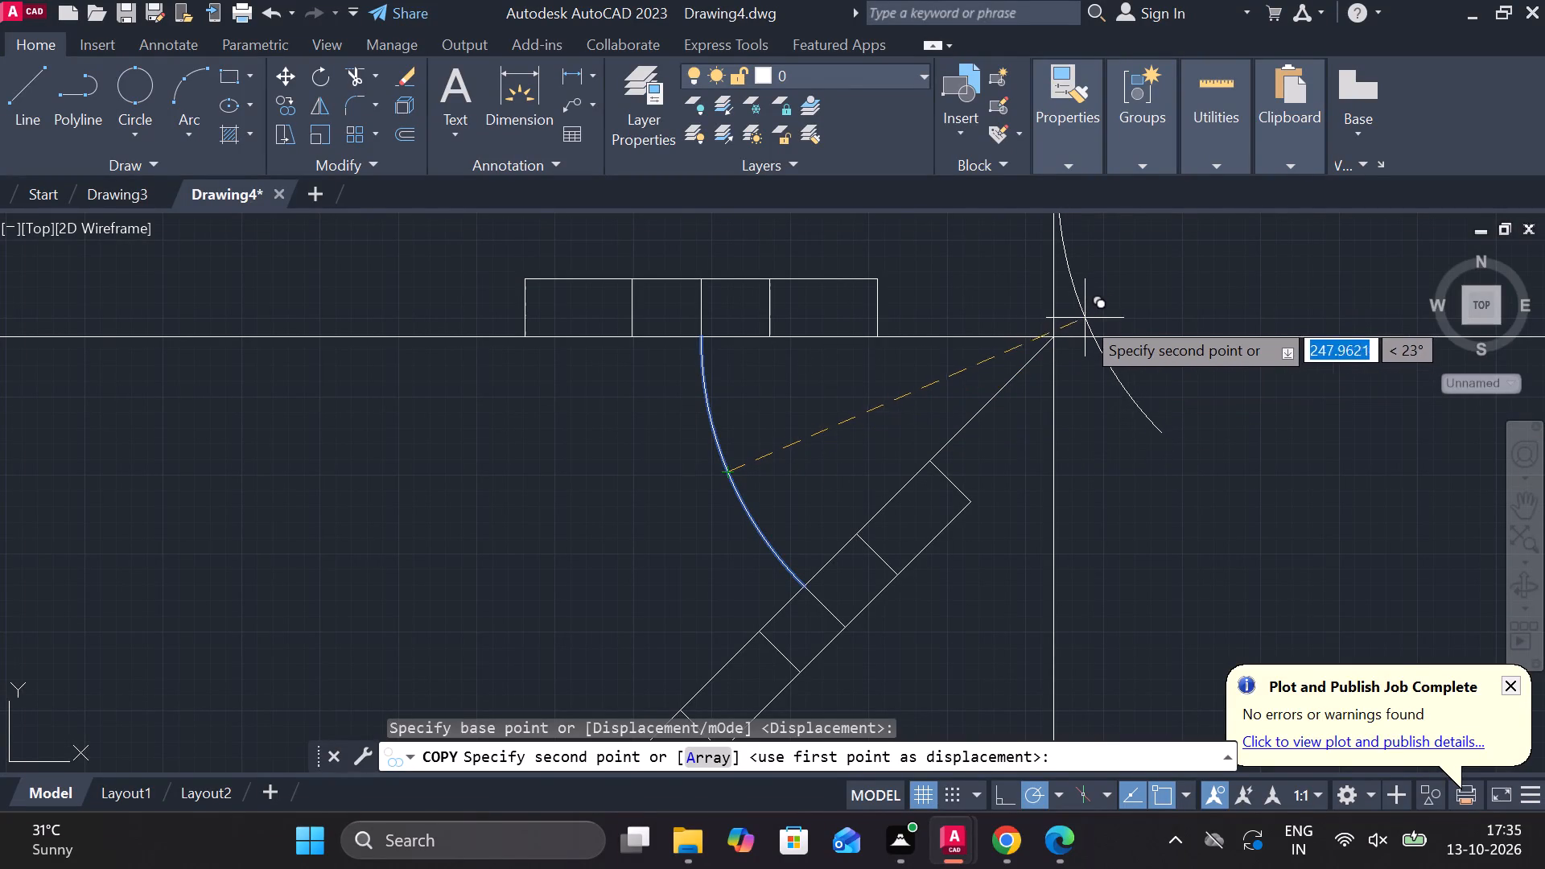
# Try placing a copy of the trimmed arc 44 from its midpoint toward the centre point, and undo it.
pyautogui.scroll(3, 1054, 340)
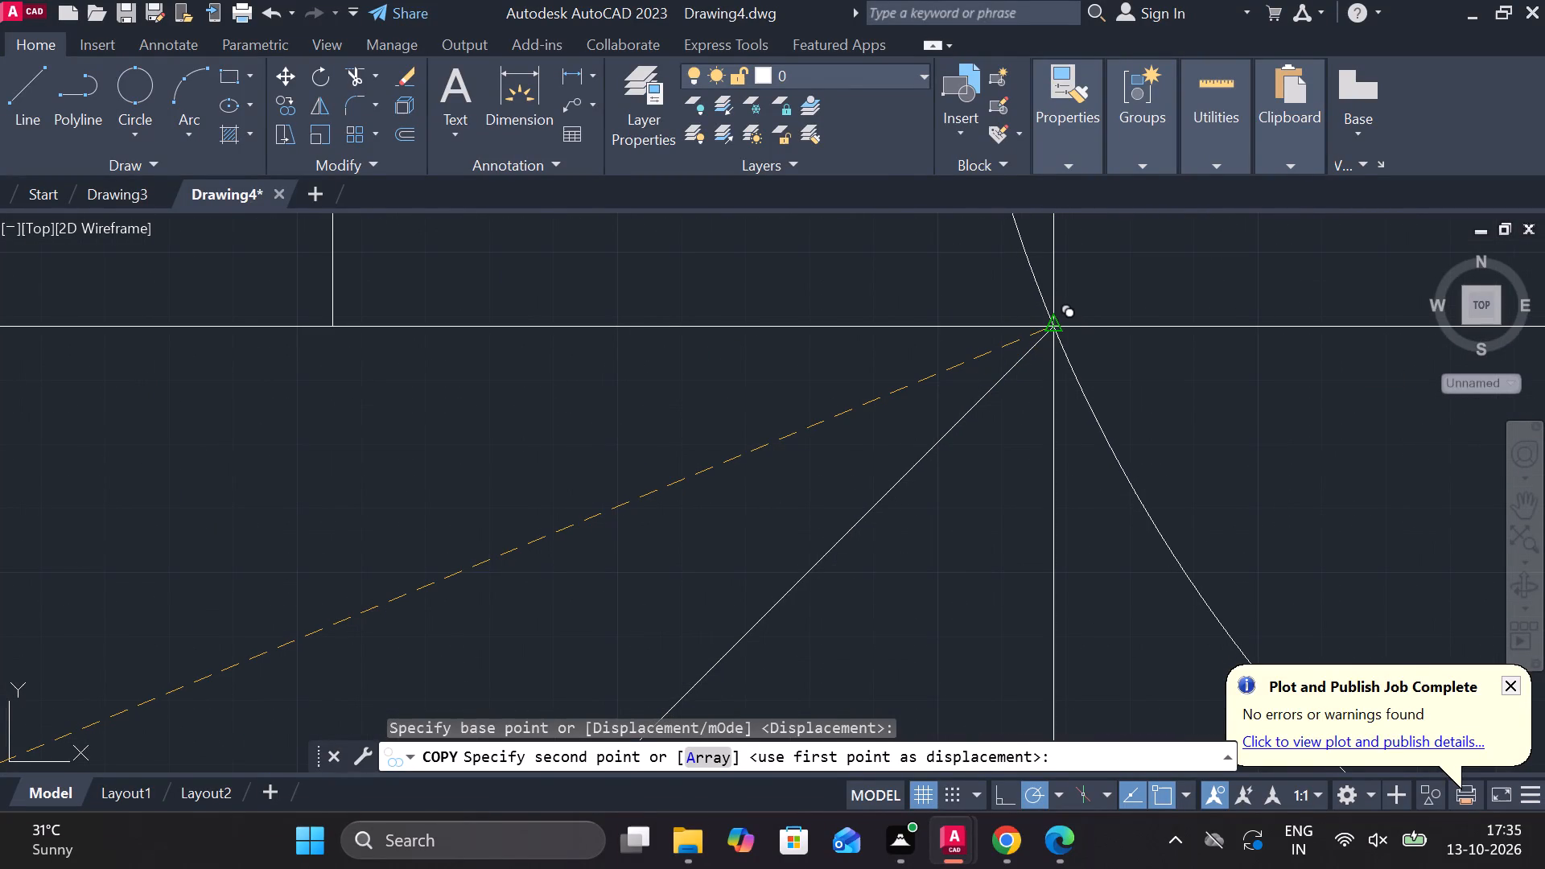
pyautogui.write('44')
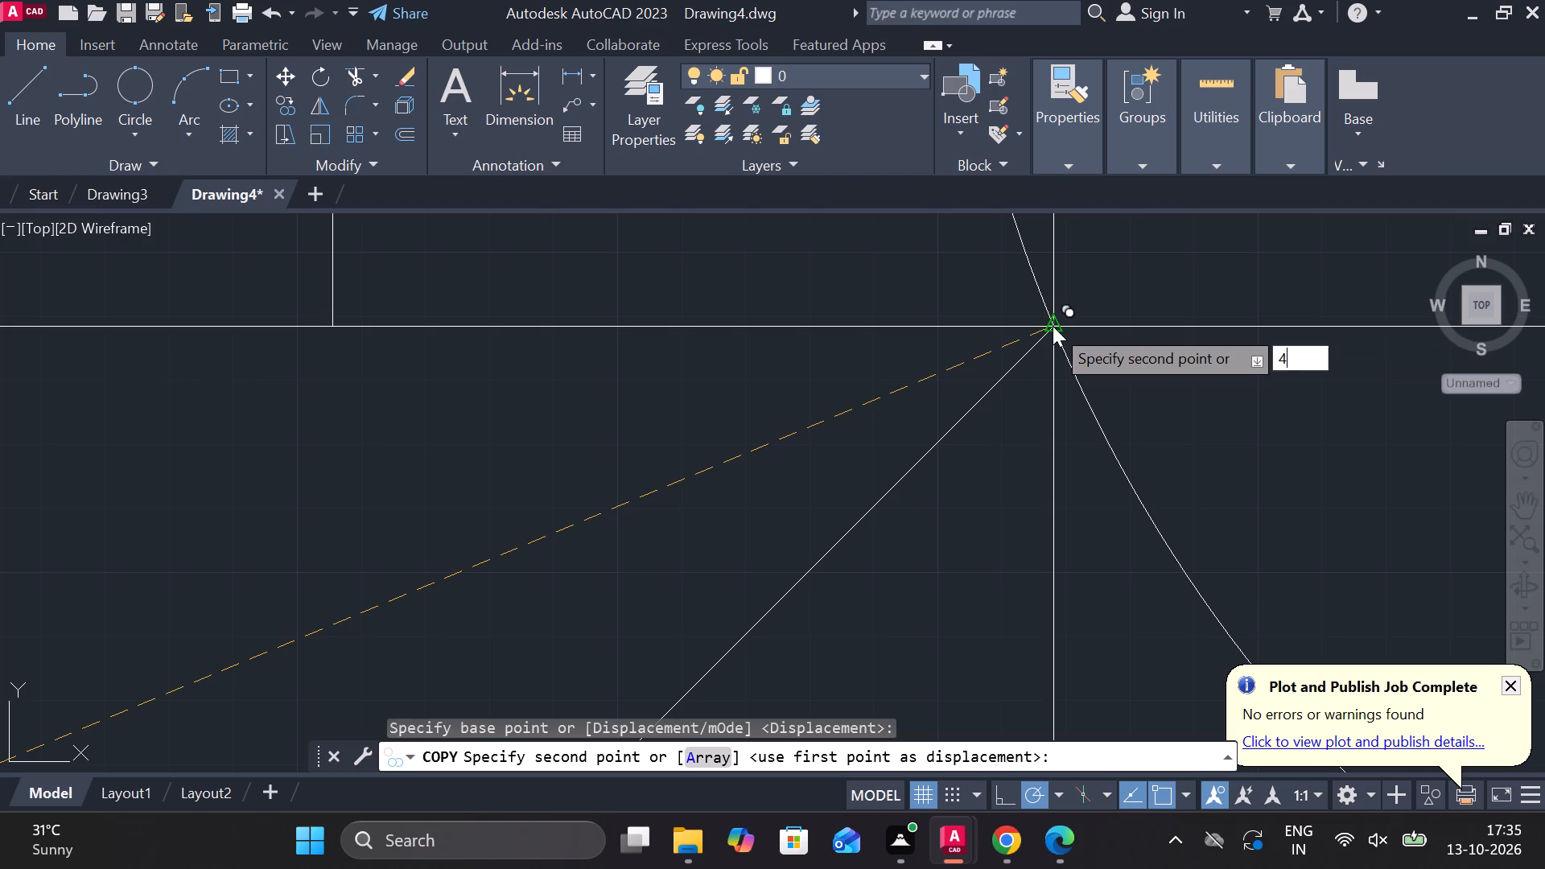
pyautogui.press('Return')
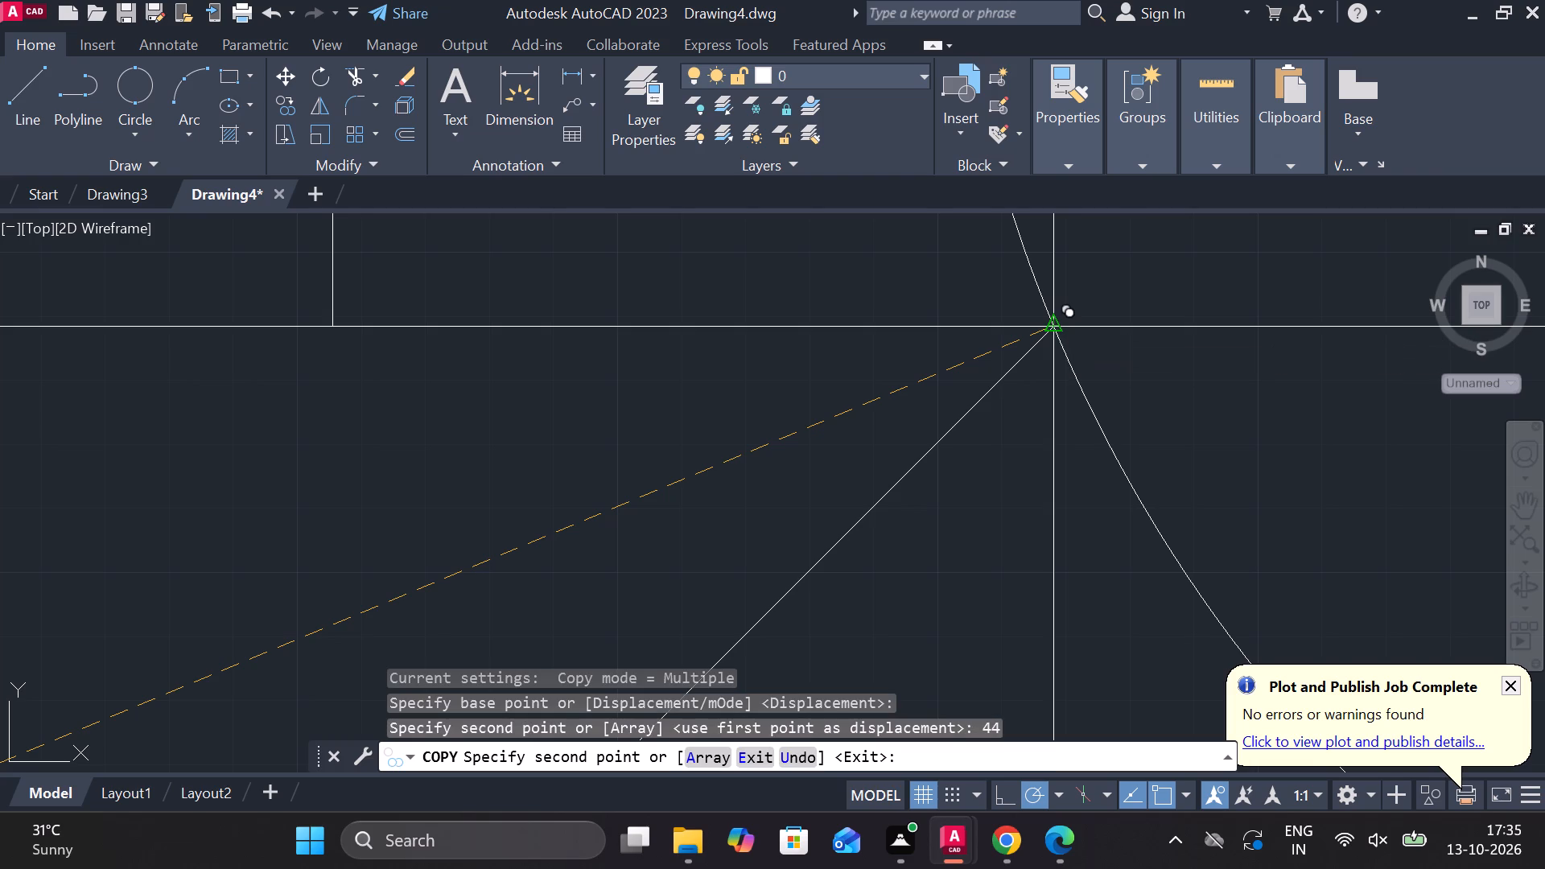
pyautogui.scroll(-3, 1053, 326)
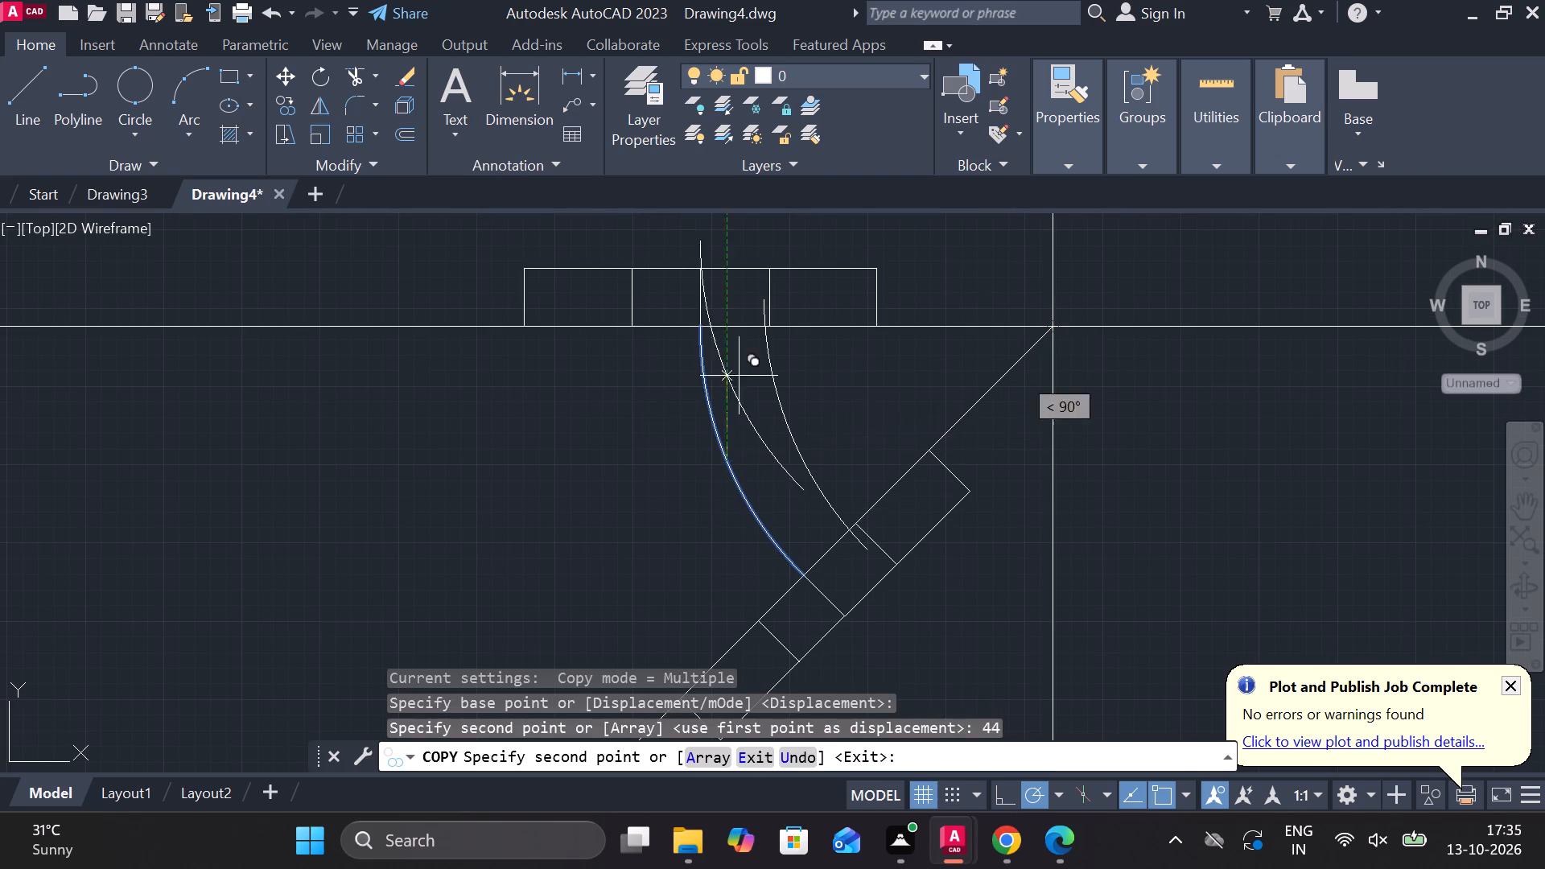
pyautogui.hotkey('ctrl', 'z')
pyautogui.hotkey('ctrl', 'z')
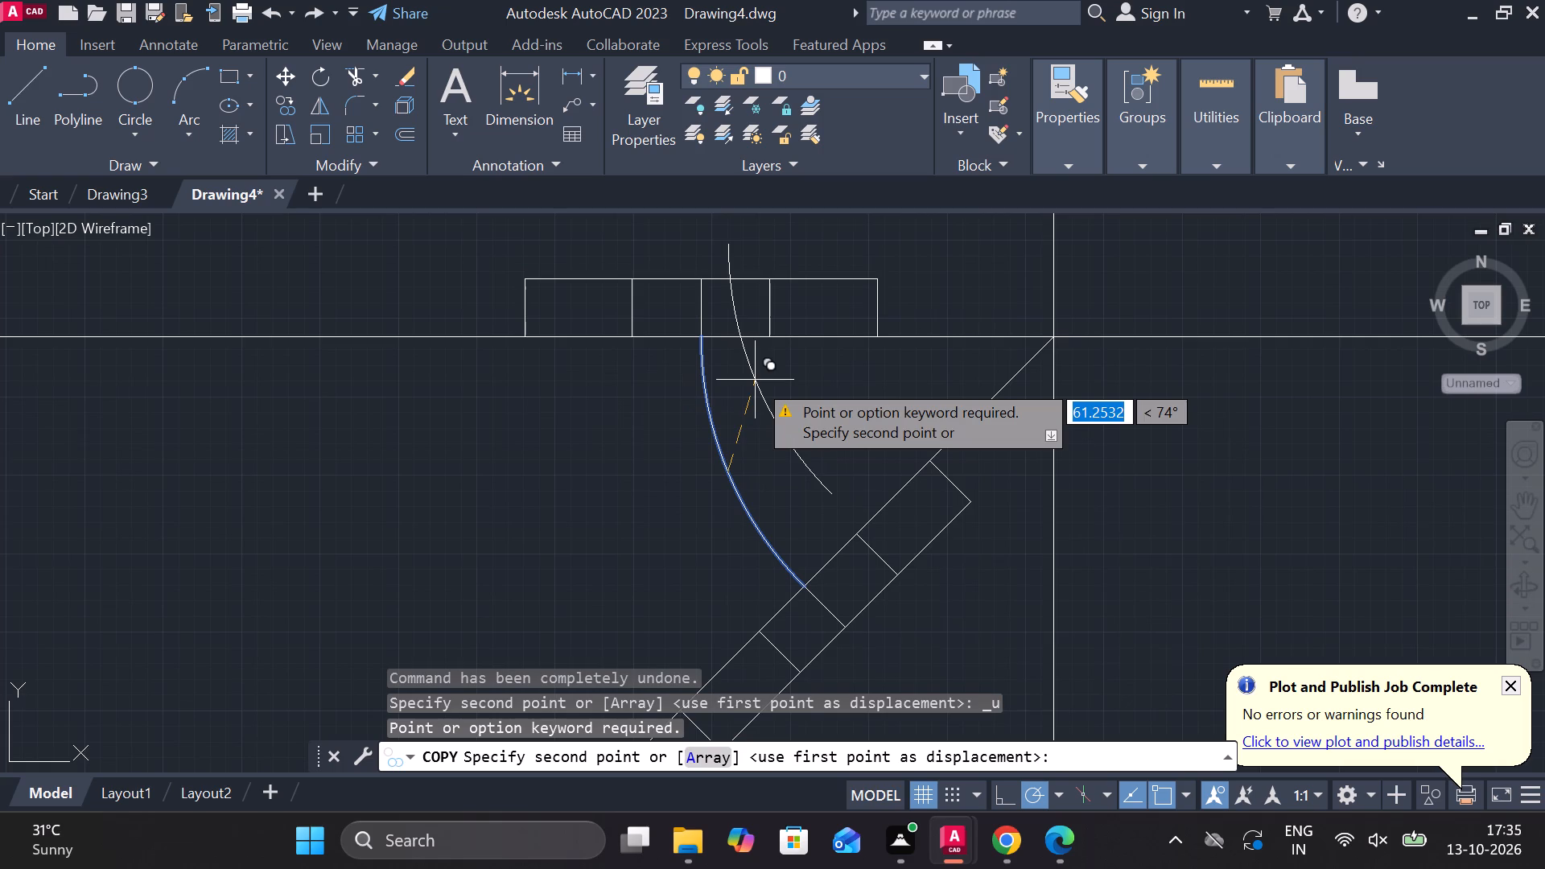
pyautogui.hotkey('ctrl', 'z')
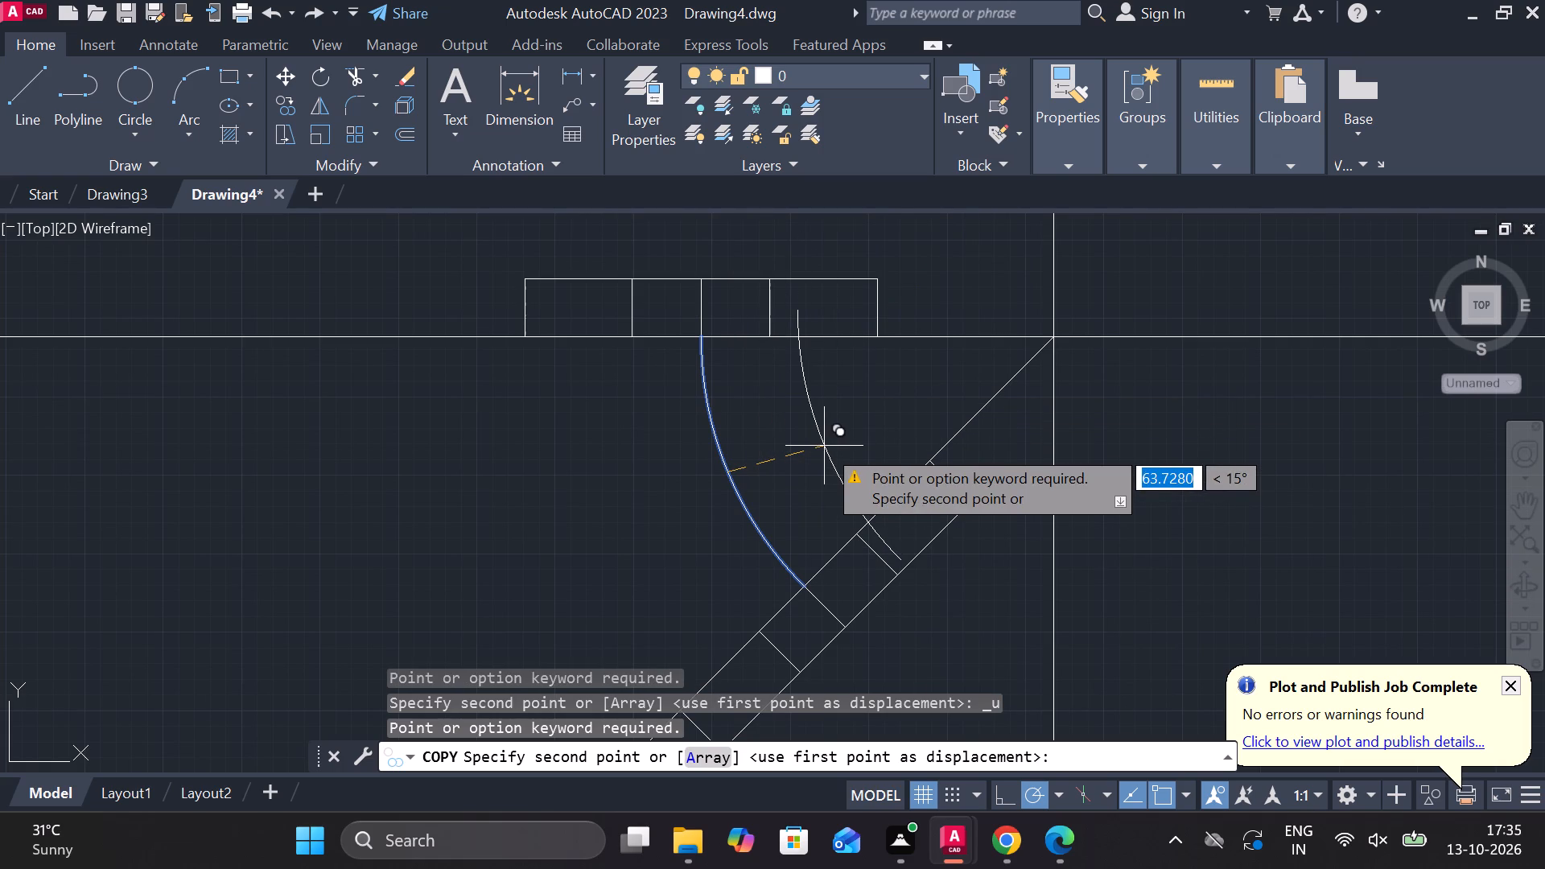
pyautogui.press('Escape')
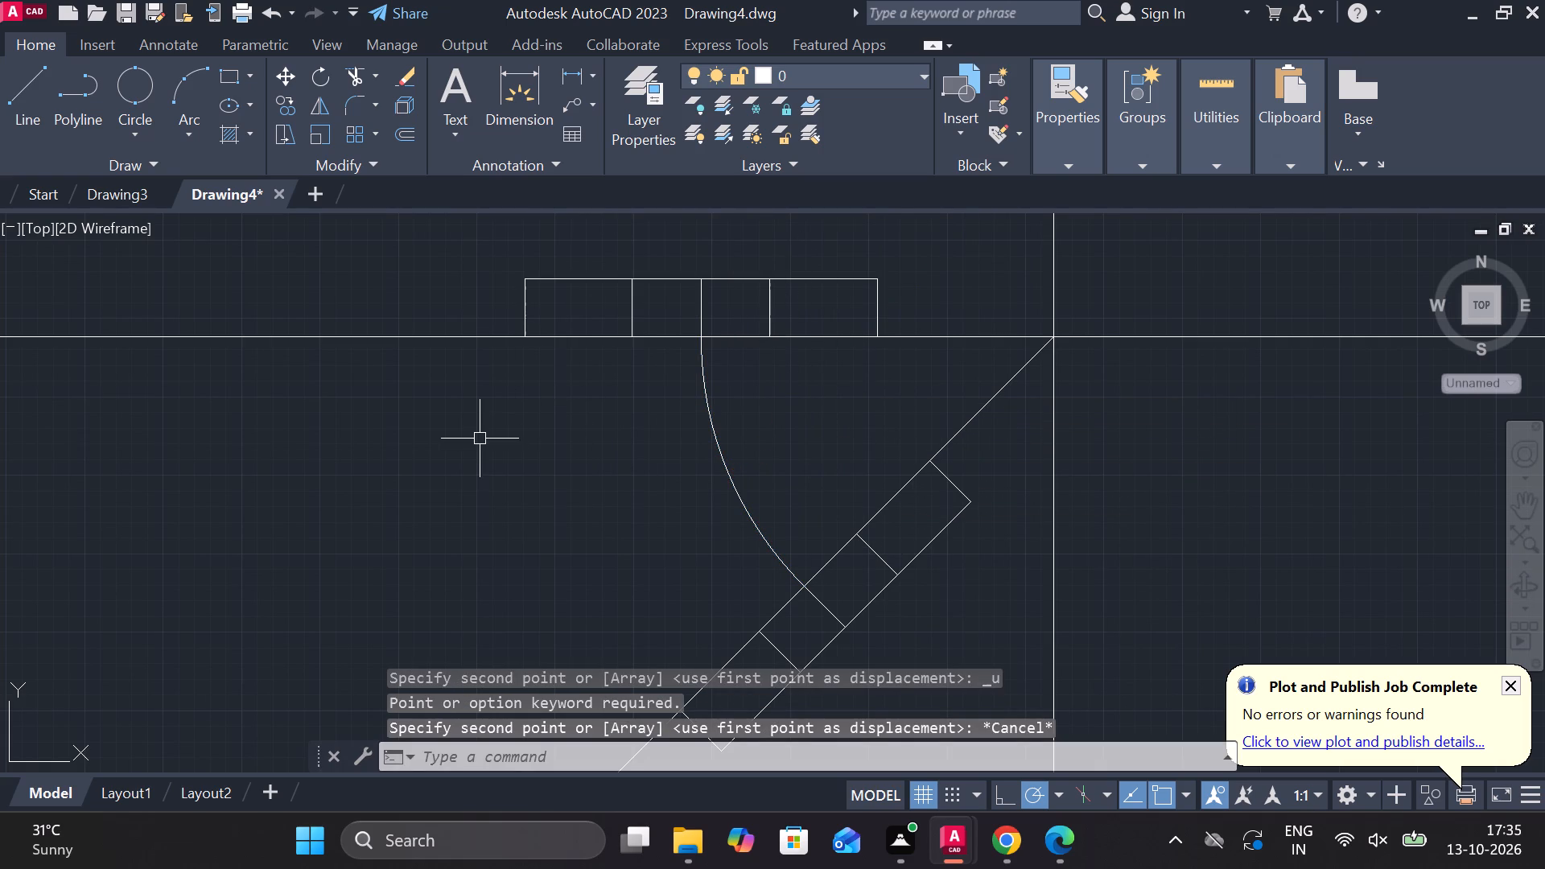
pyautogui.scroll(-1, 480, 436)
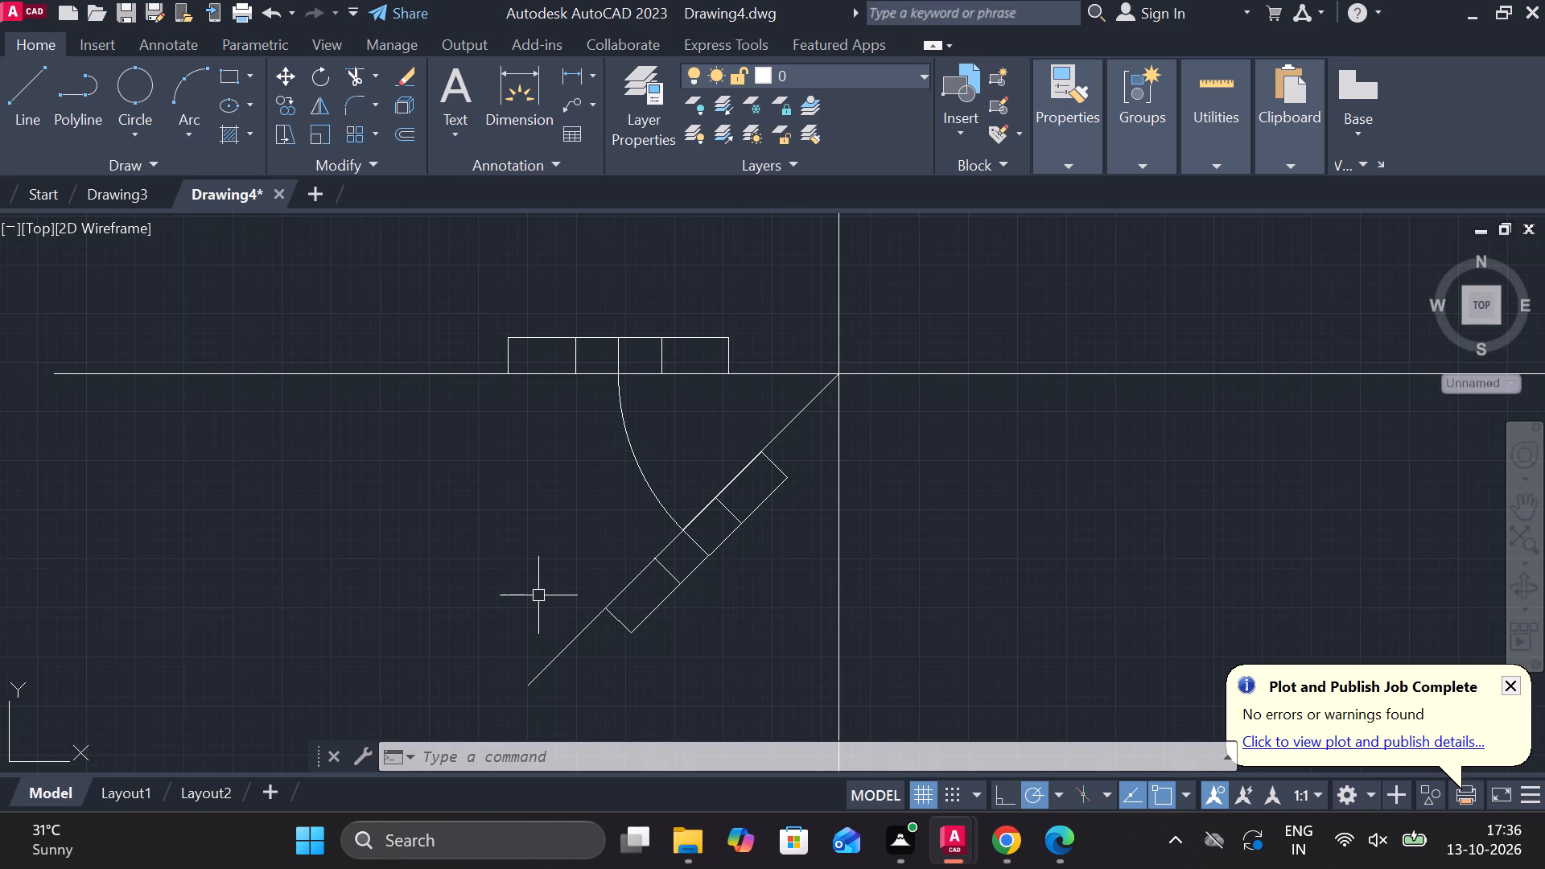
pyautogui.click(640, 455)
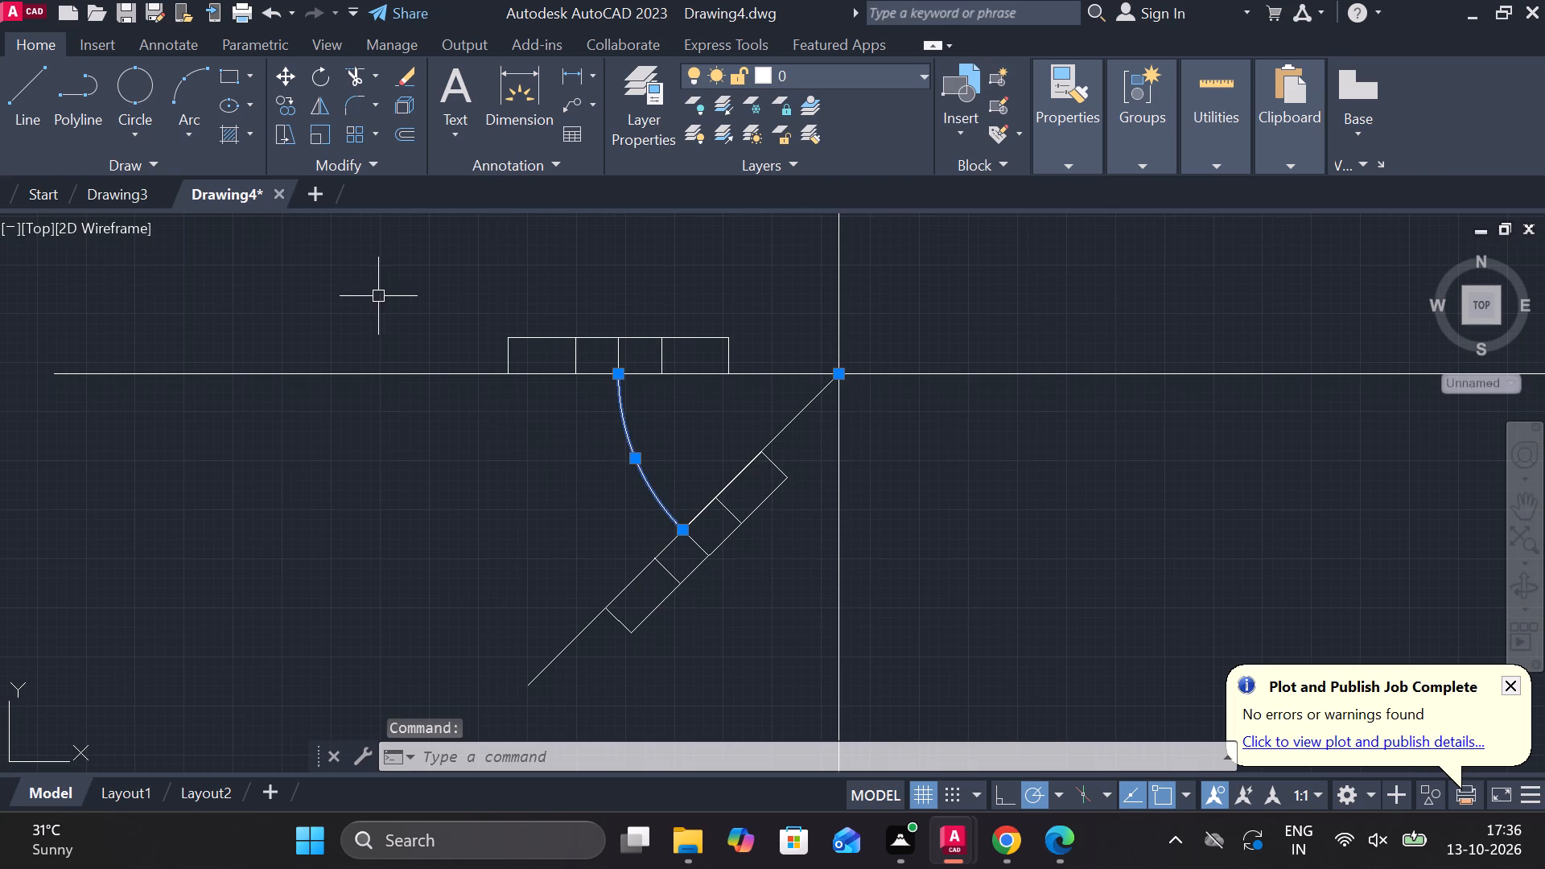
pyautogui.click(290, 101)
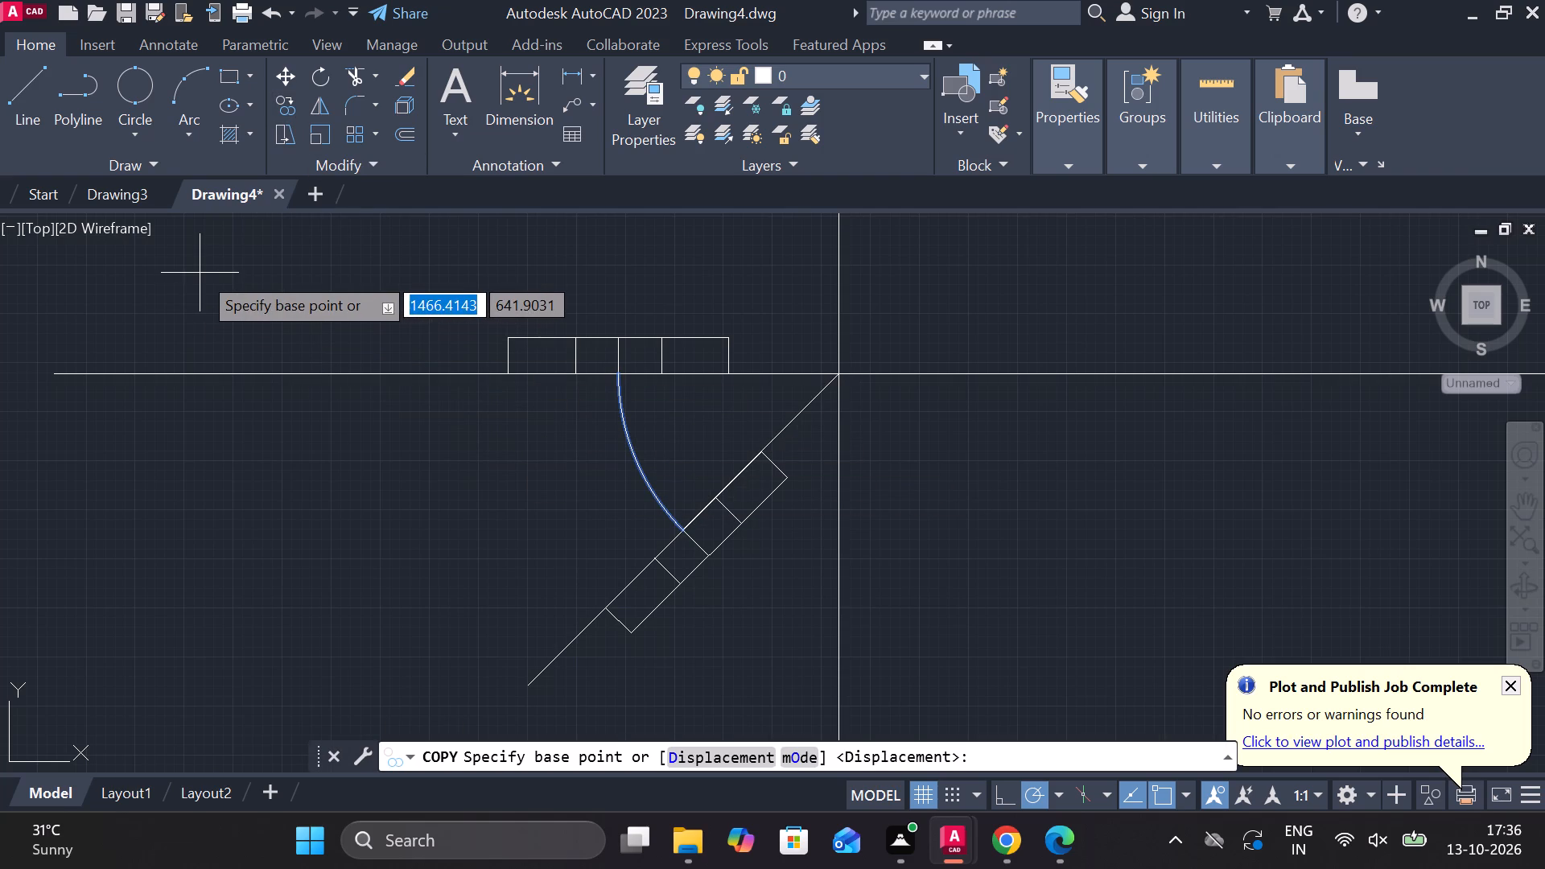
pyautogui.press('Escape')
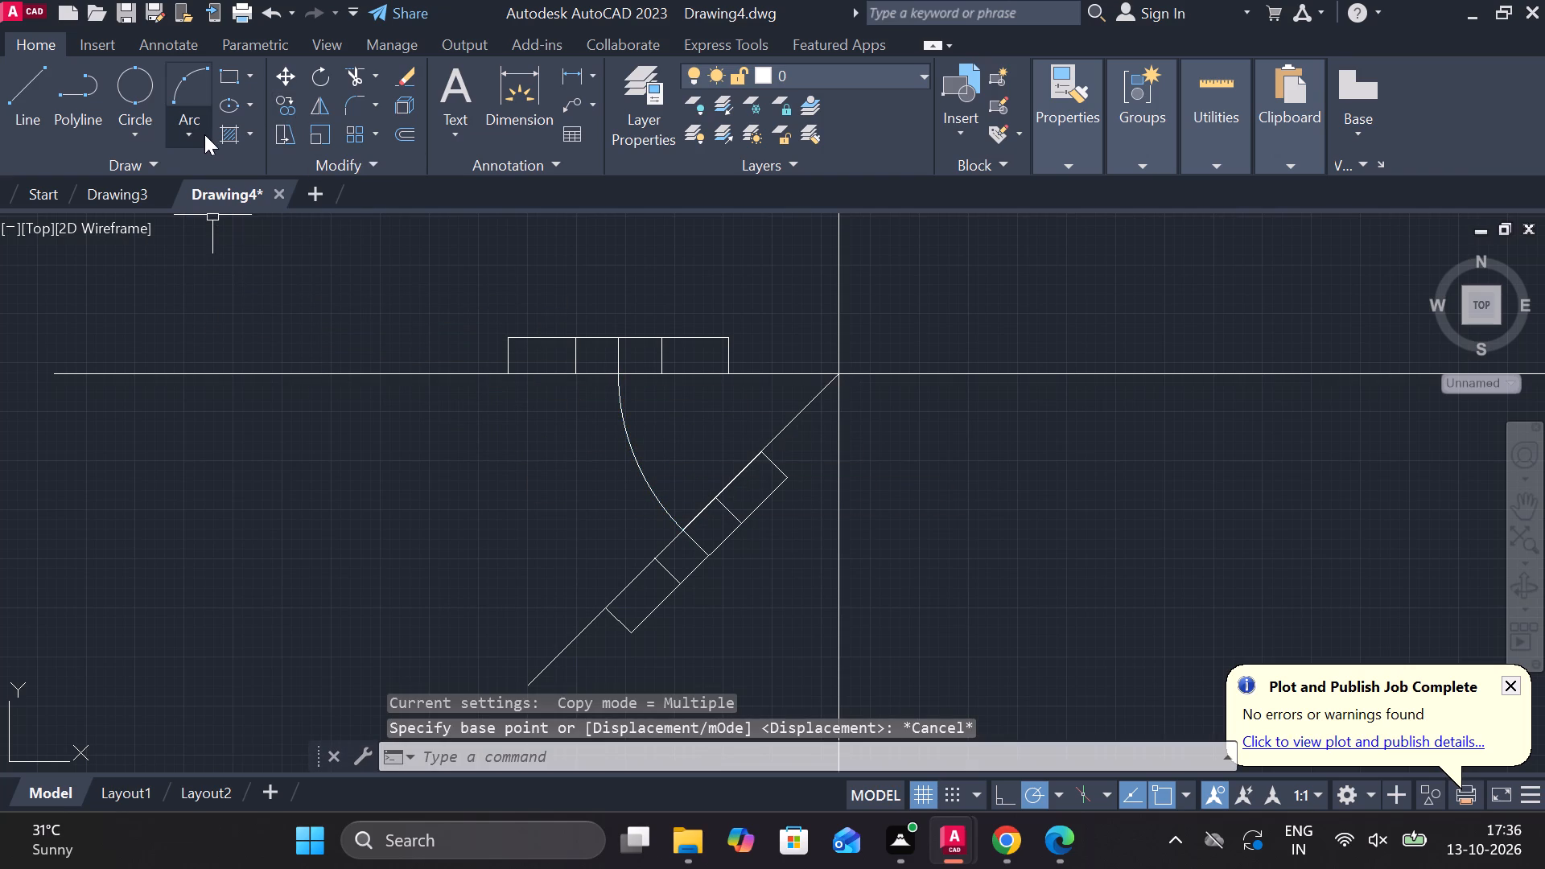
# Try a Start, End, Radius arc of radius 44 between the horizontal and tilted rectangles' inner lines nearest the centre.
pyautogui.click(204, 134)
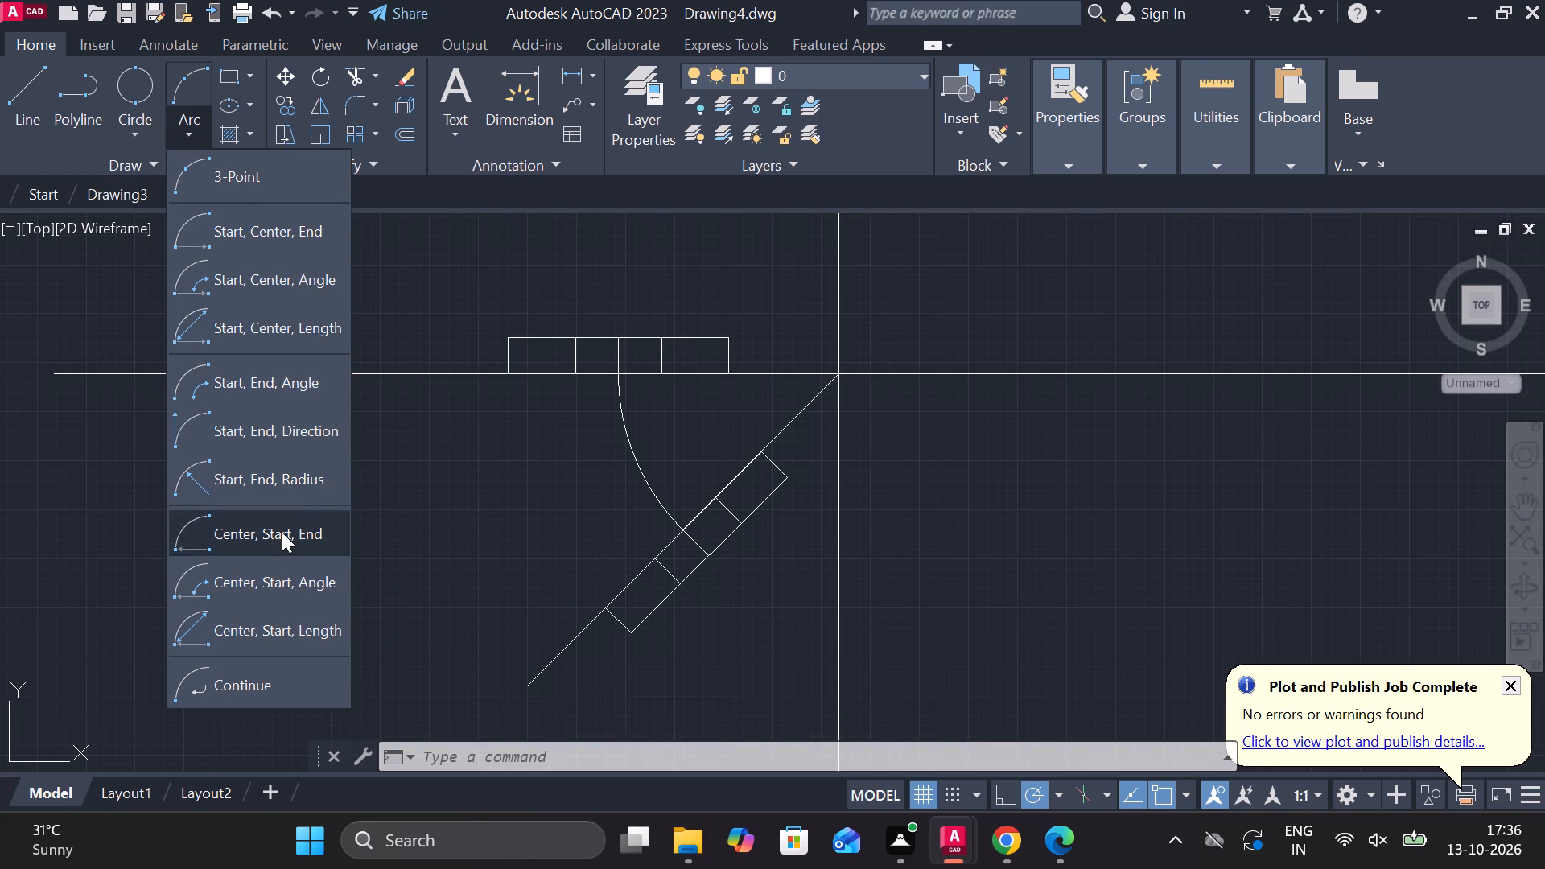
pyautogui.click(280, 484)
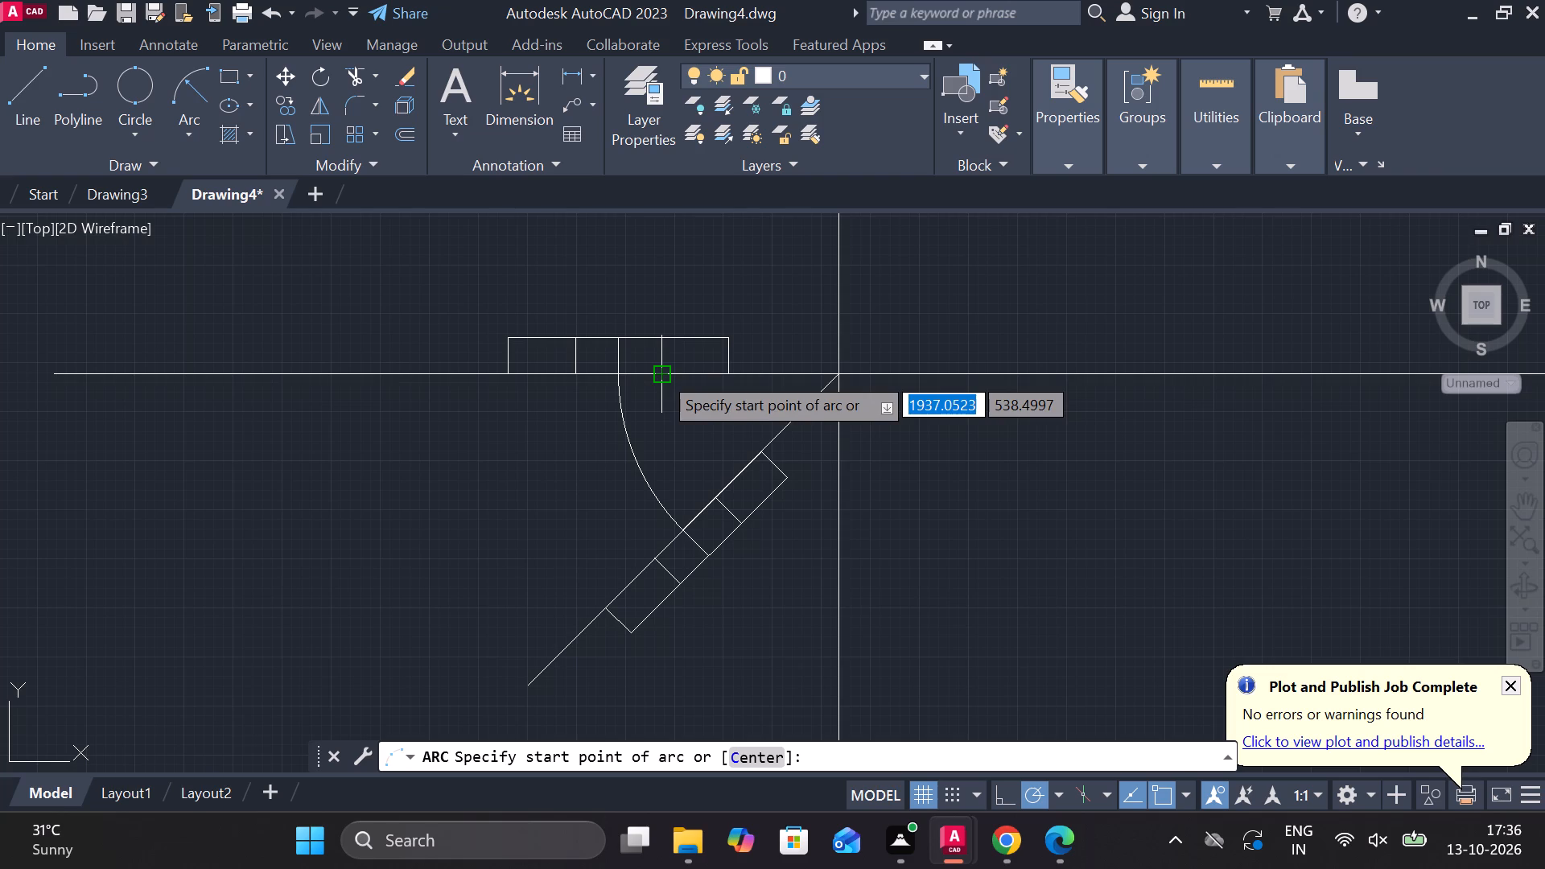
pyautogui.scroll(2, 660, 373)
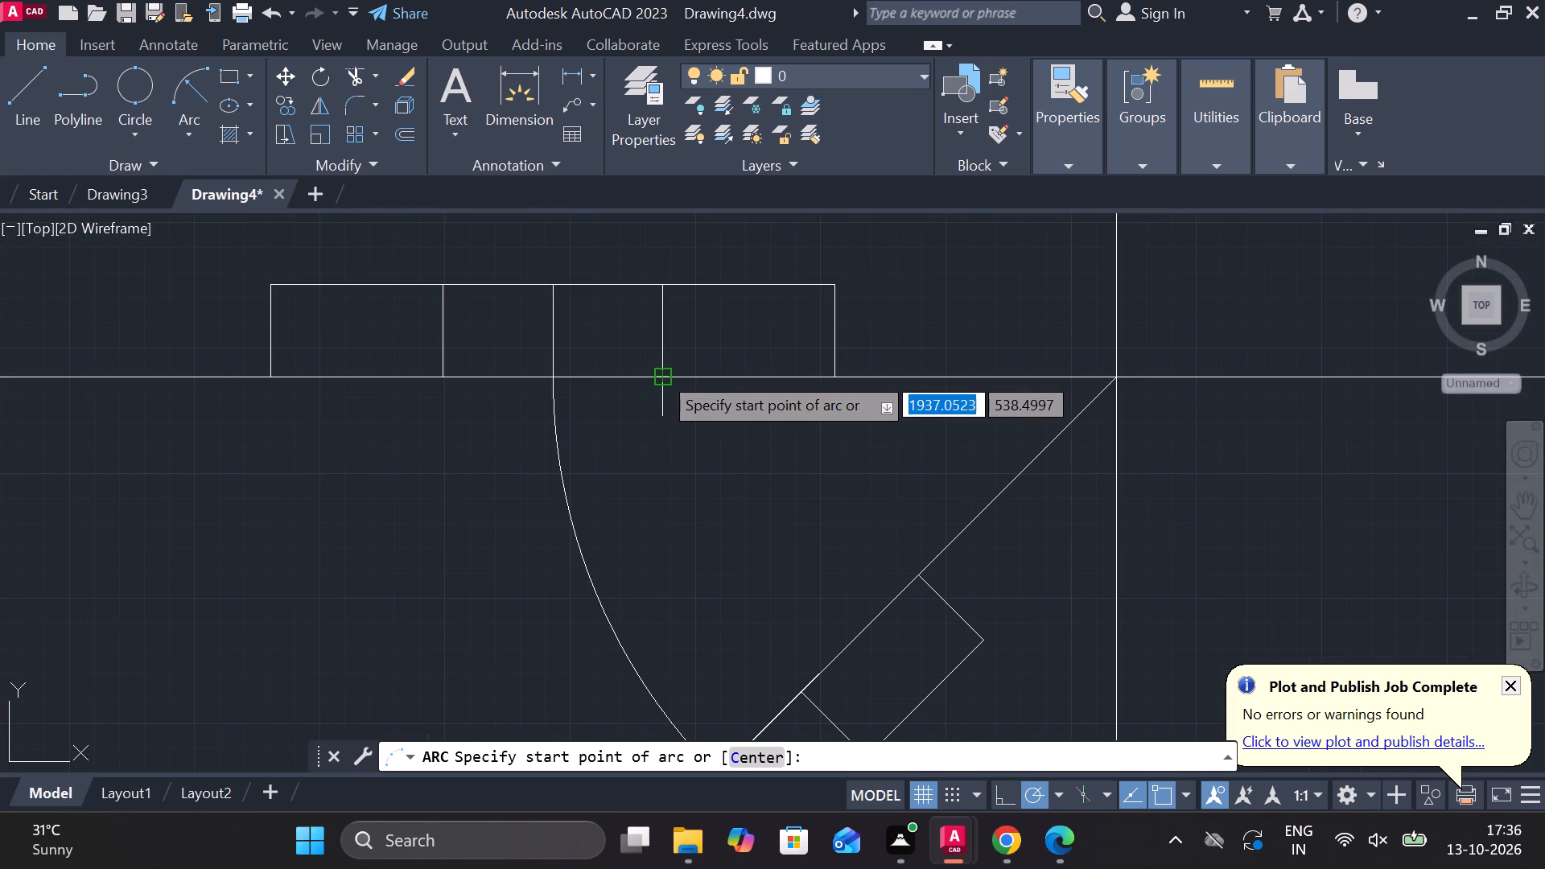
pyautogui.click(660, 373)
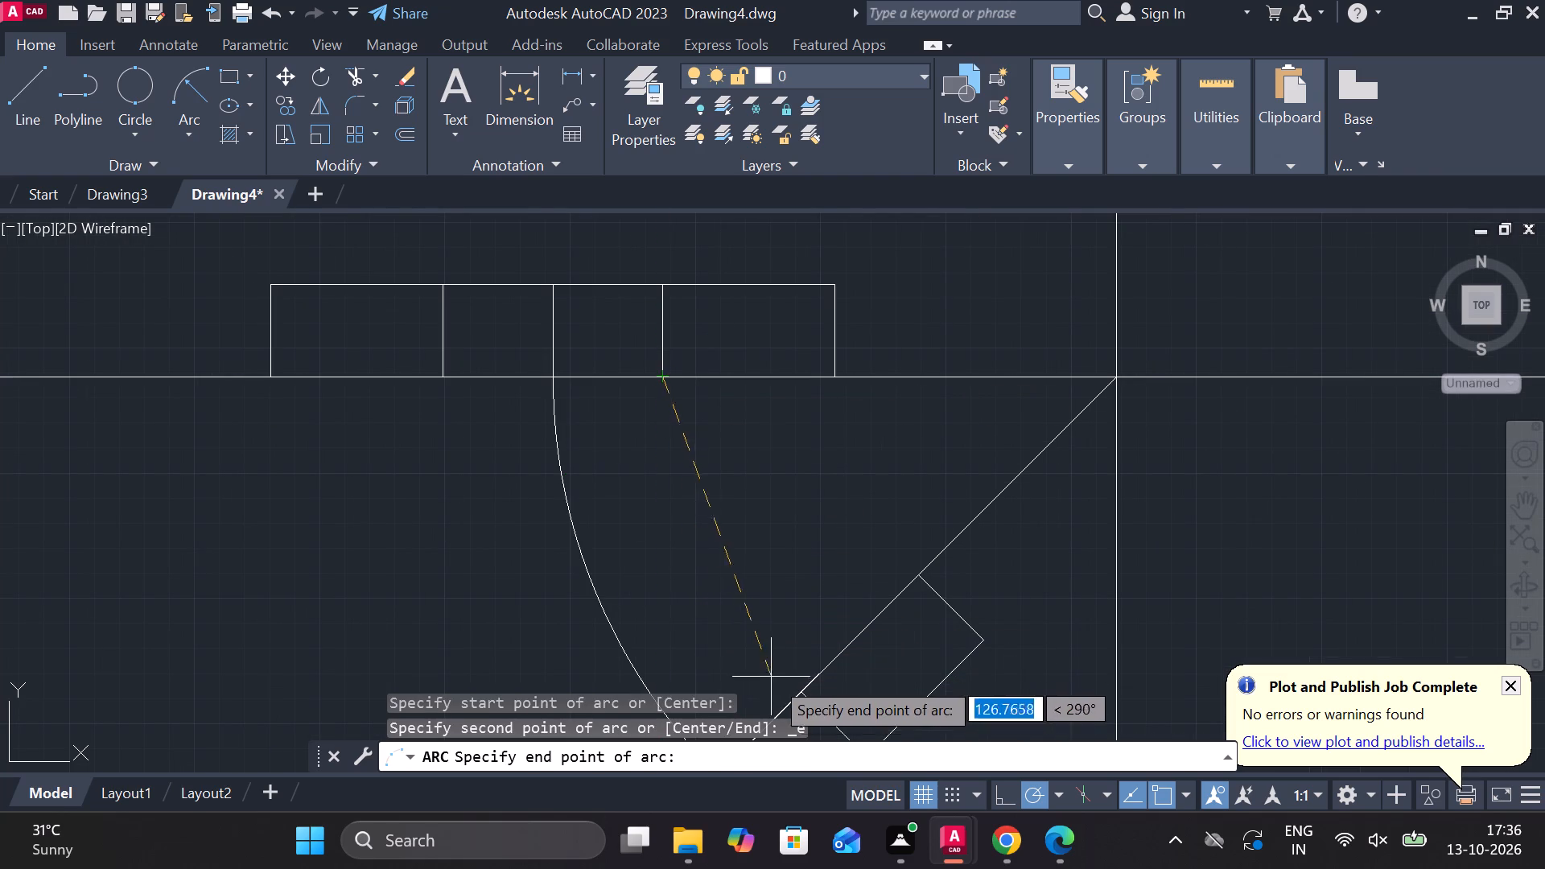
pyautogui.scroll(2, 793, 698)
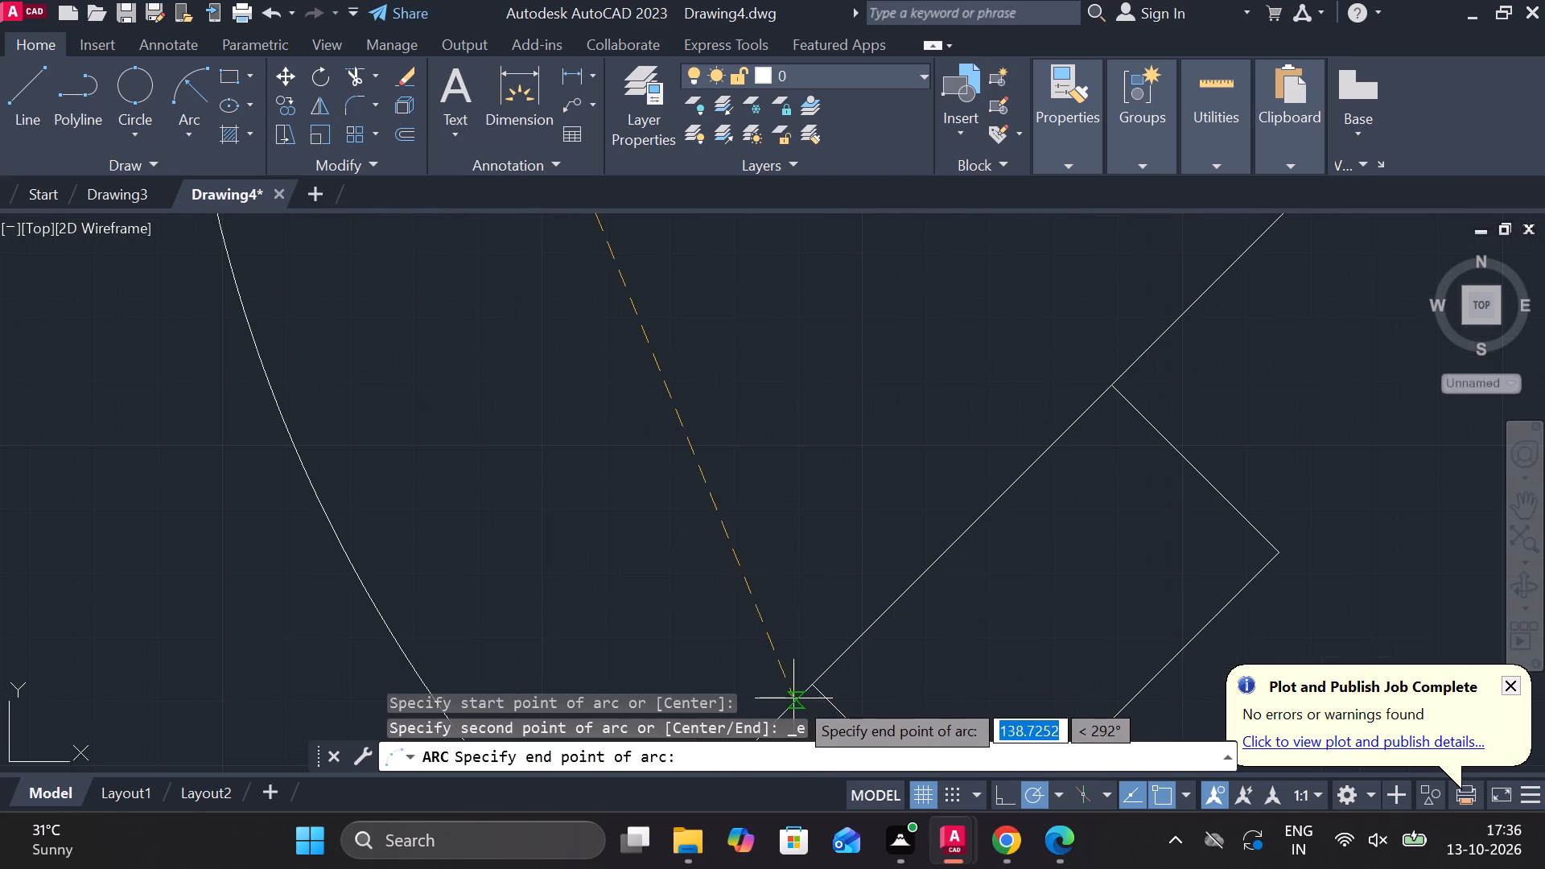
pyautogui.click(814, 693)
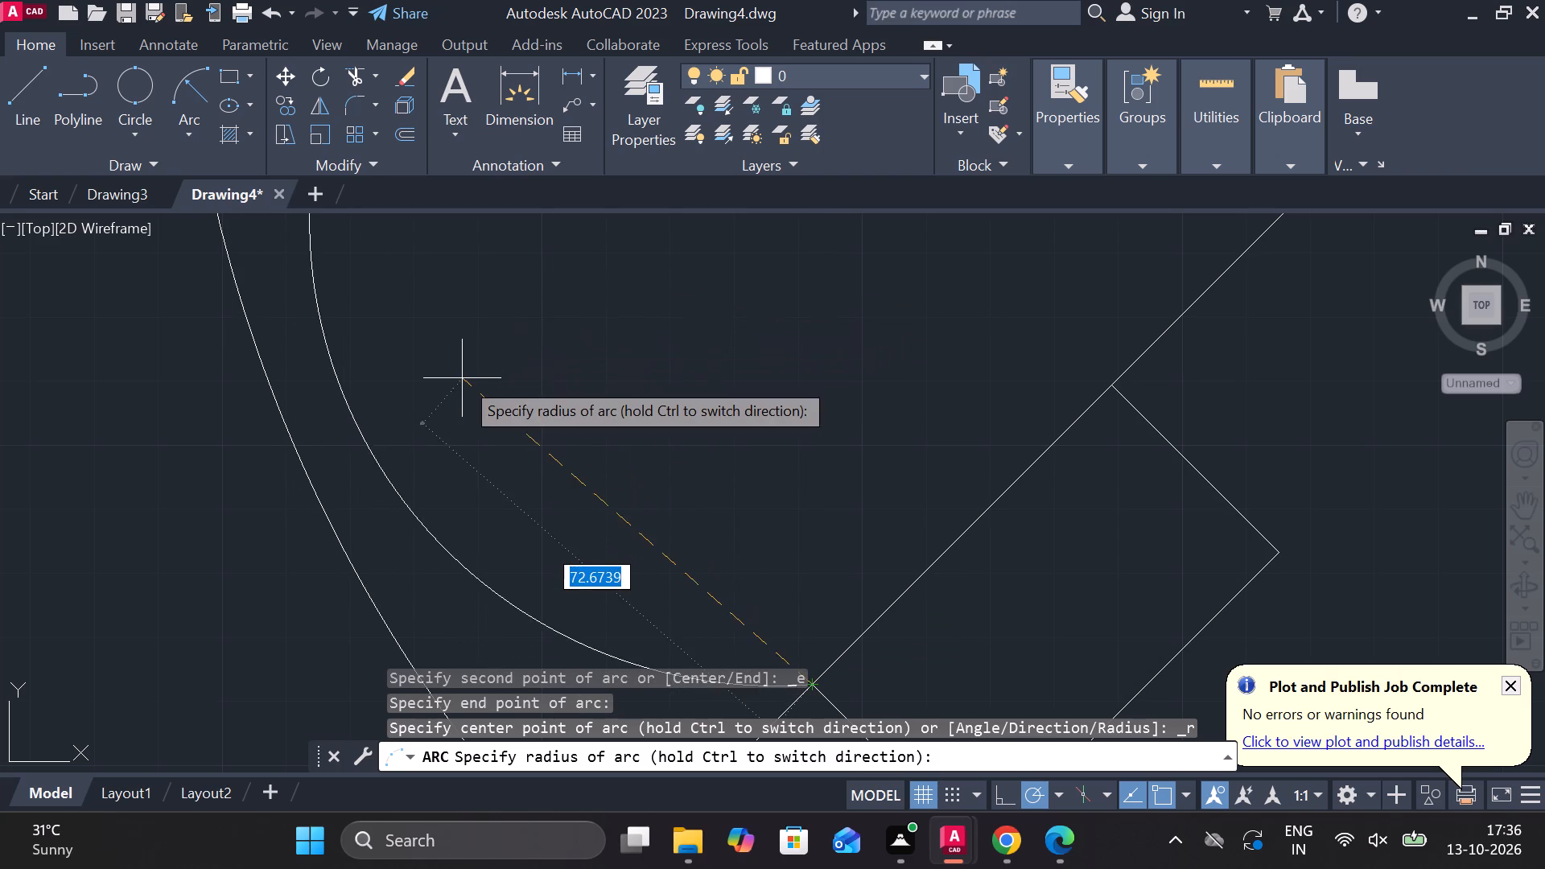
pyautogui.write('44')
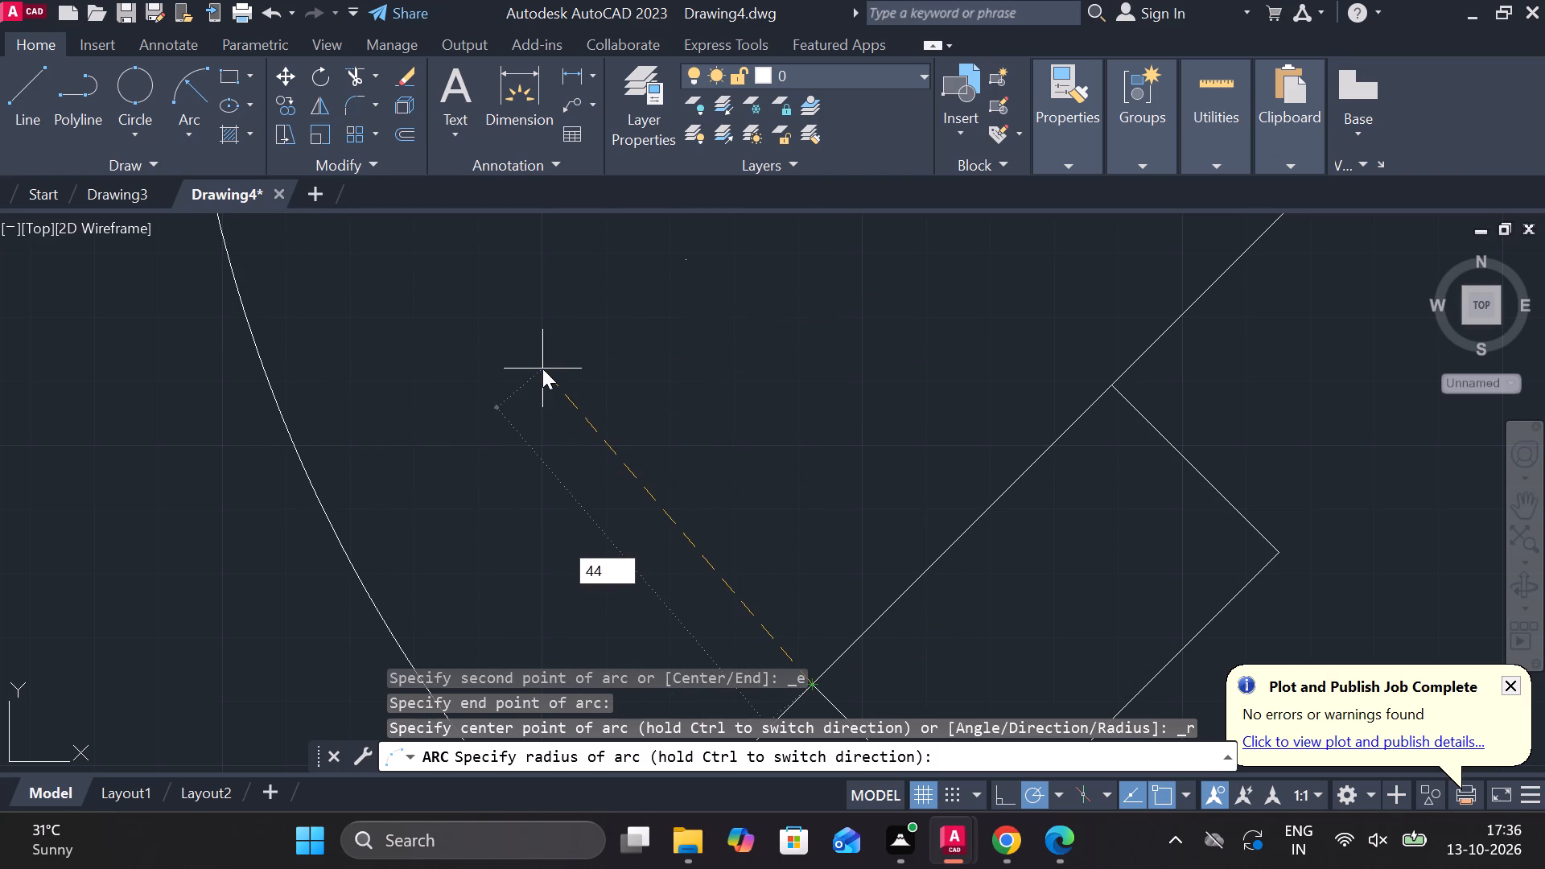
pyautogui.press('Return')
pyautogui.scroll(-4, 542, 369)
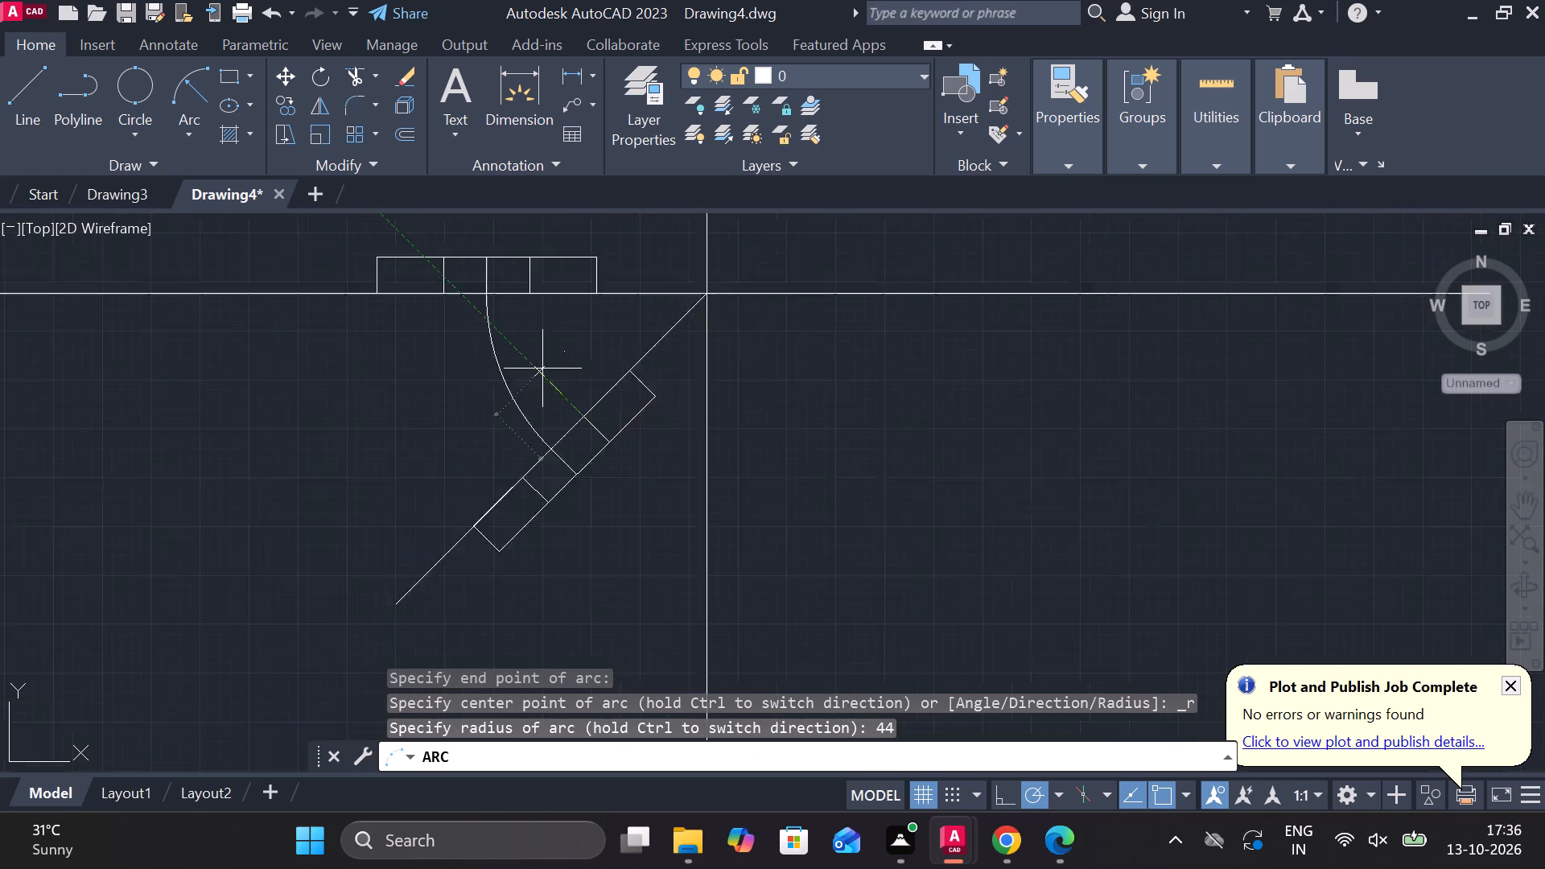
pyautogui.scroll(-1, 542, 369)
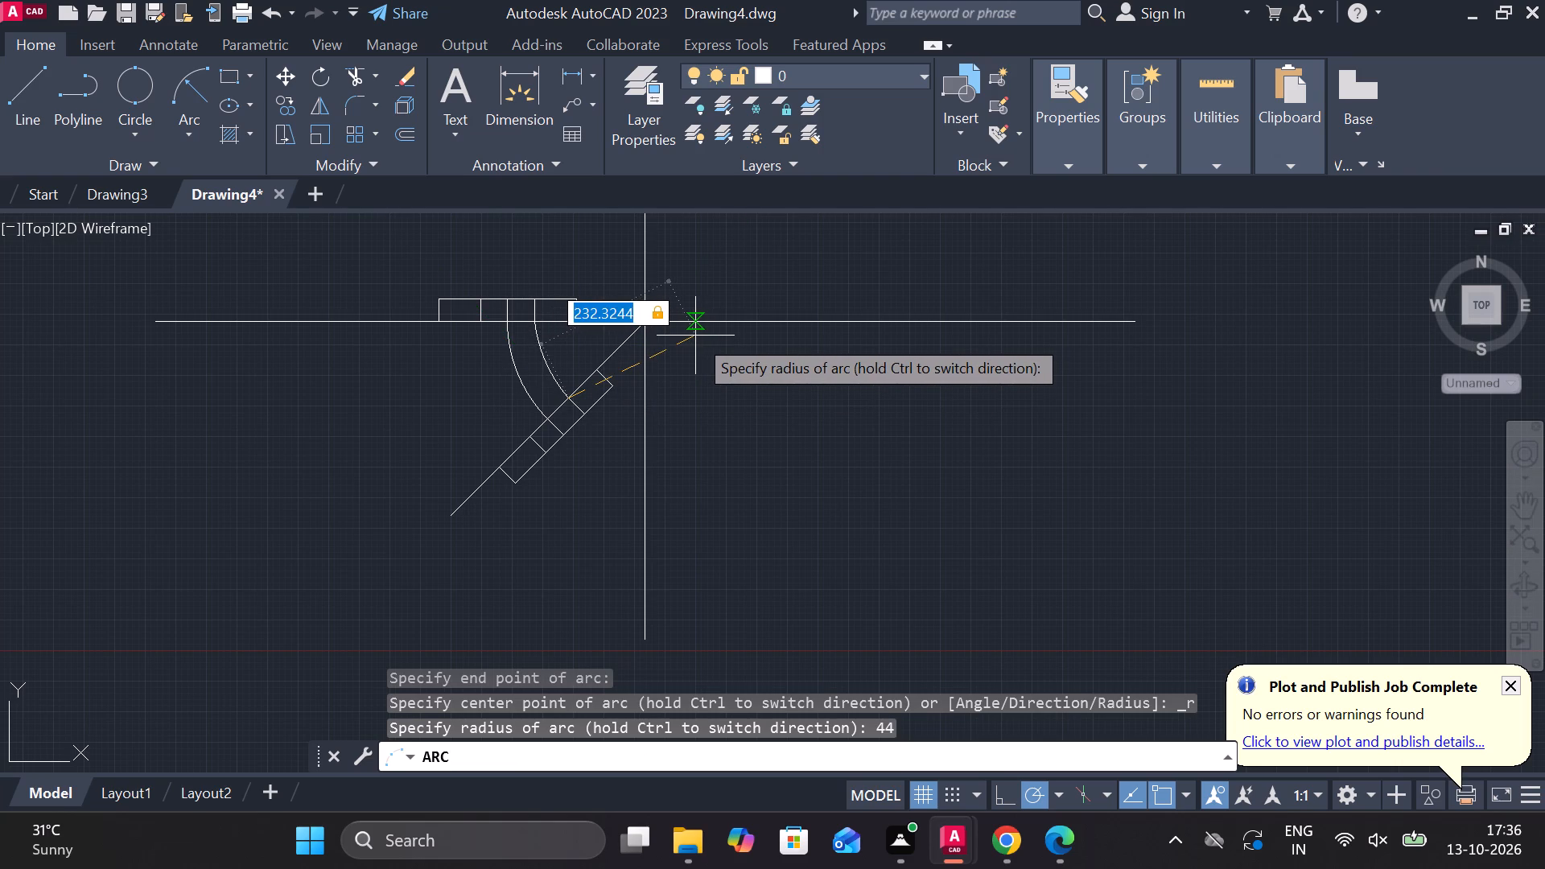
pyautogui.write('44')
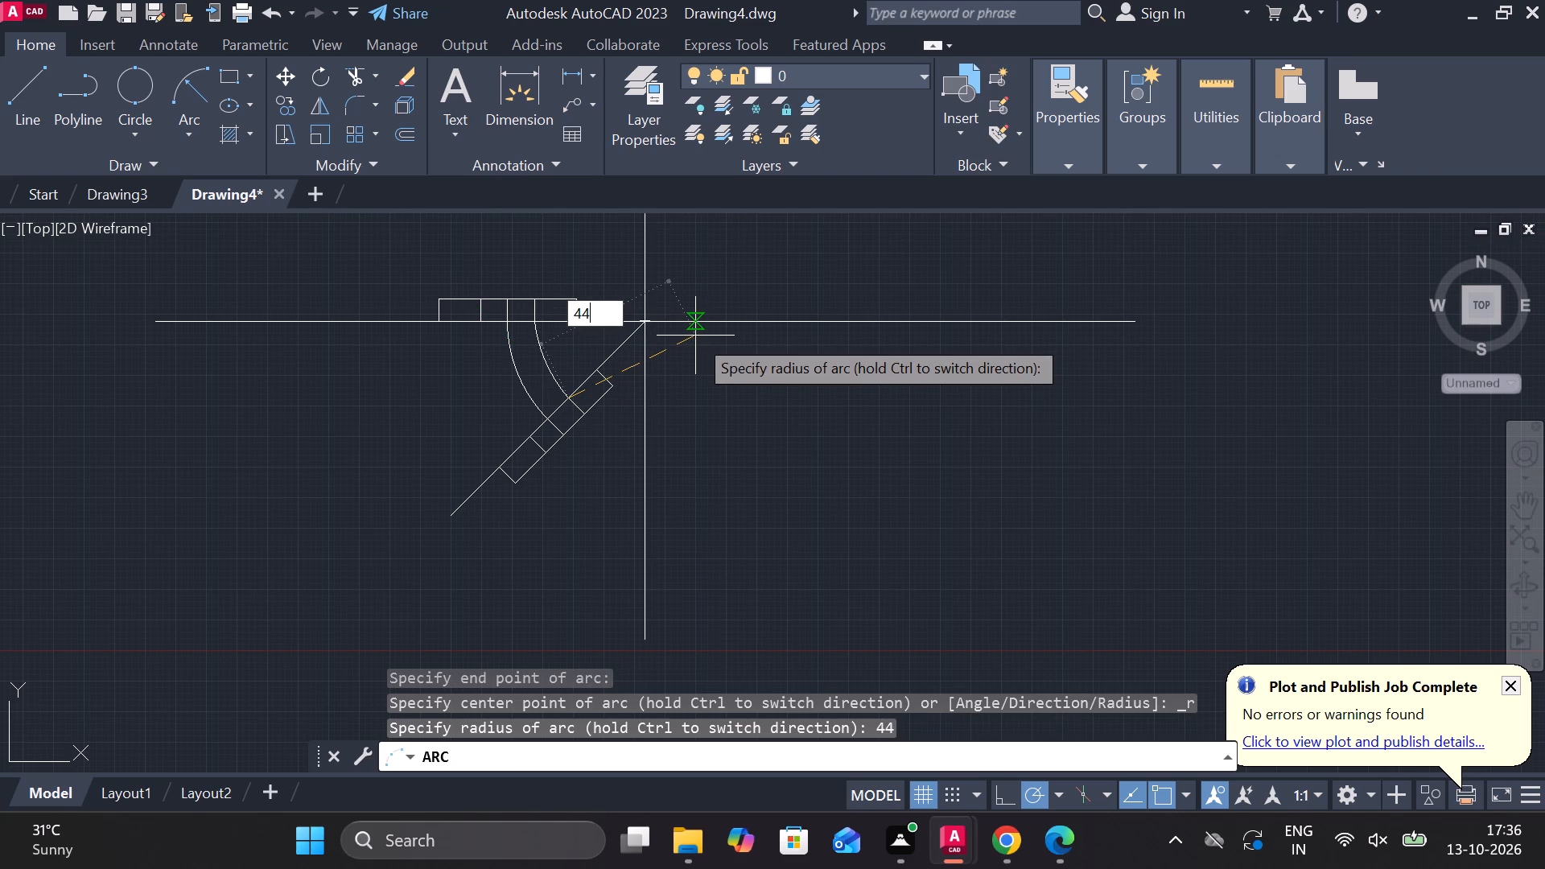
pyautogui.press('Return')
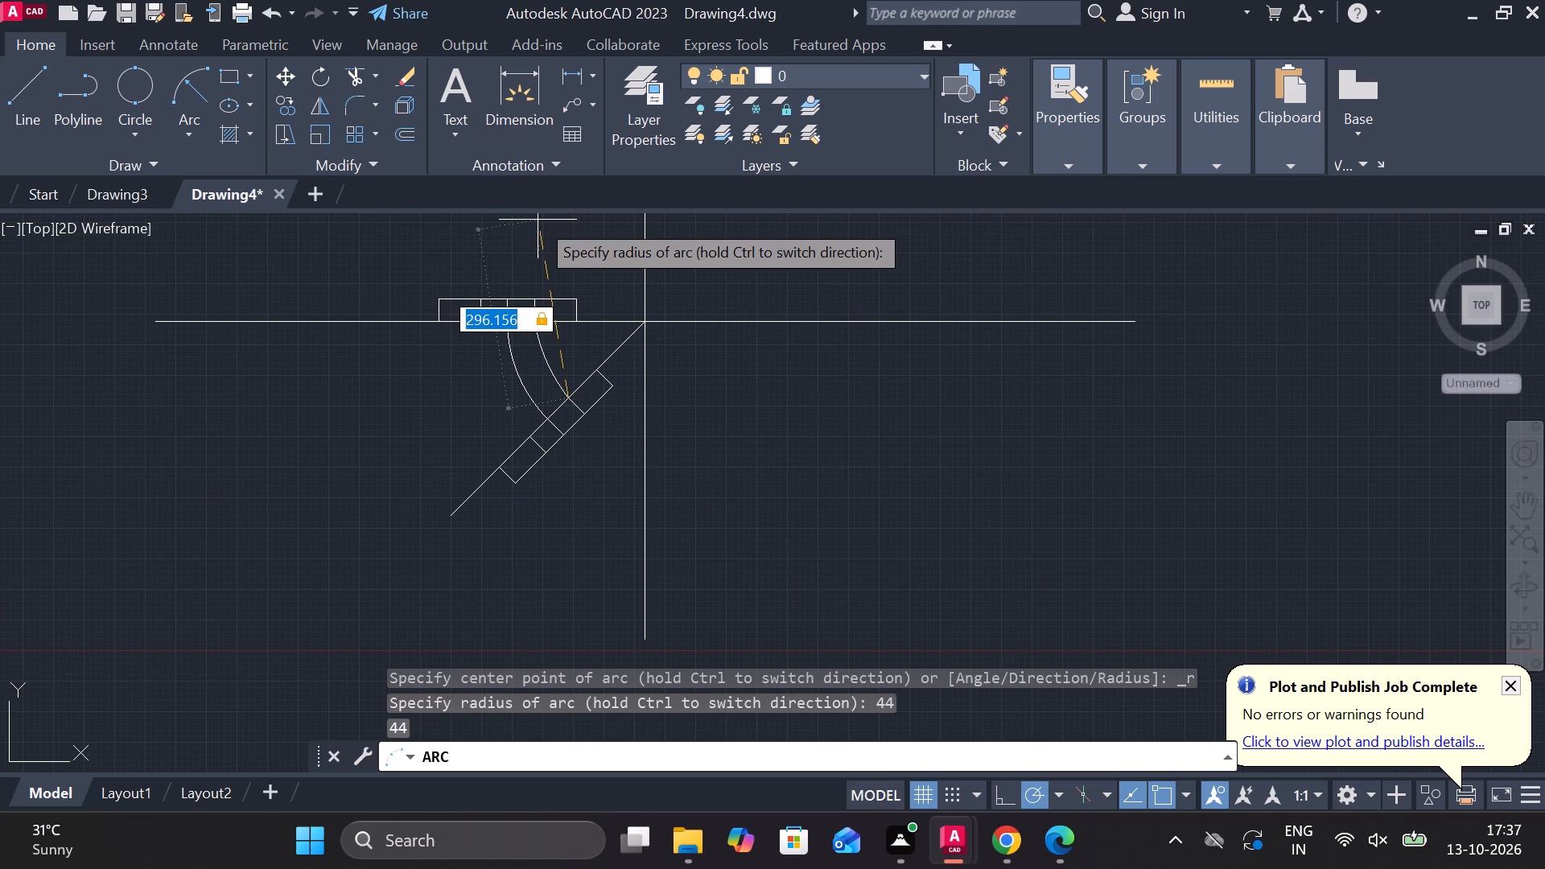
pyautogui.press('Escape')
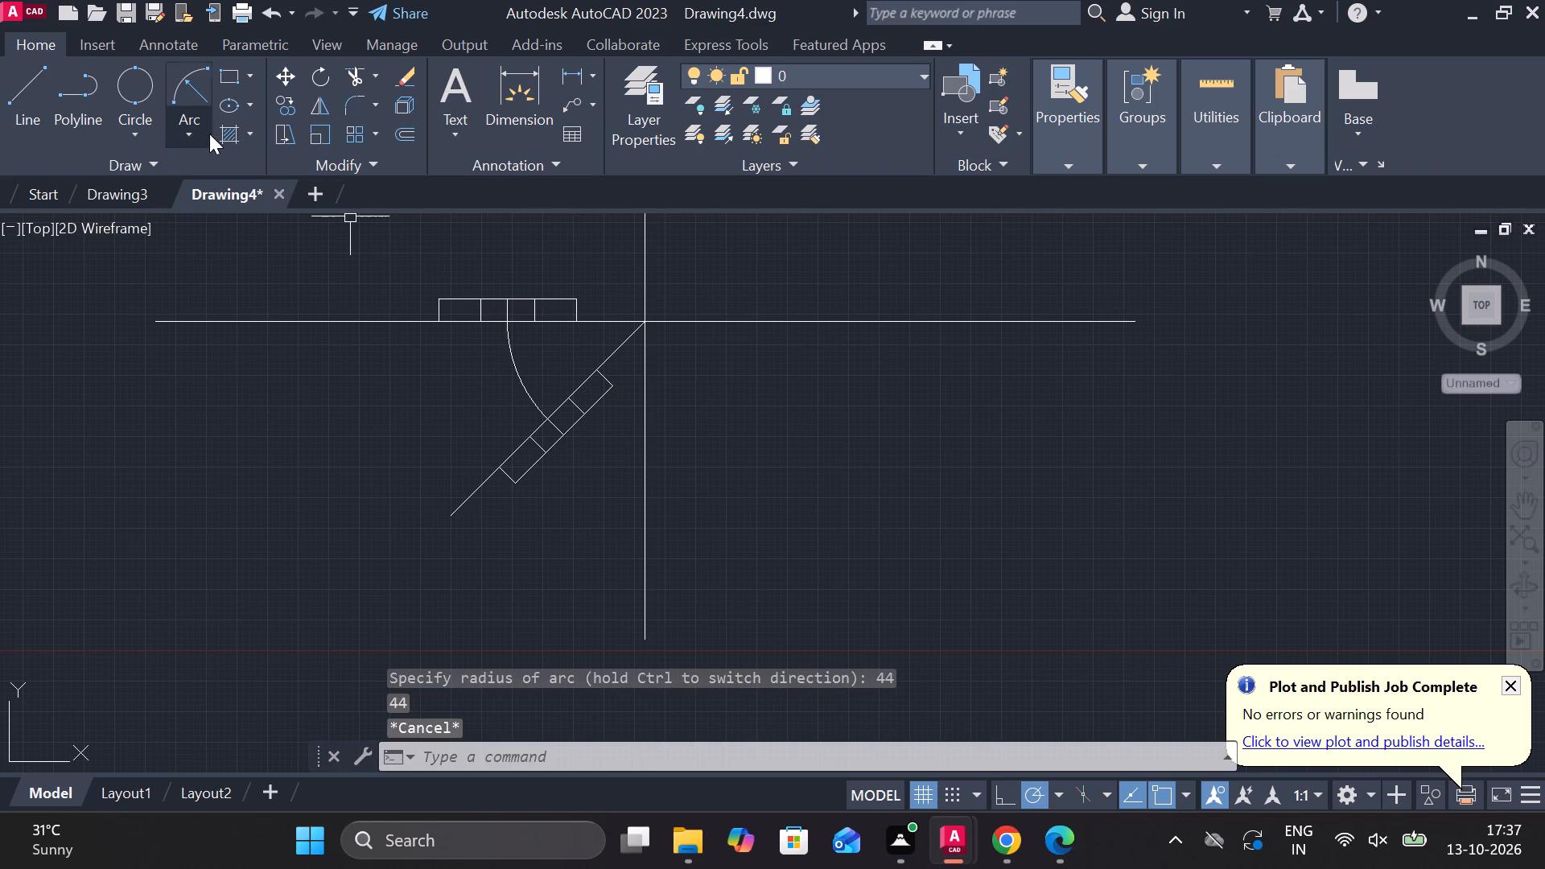
# Draw a Start, End, Radius arc between the two rectangles' inner lines nearest the centre, with radius about 178 picked at the centre point.
pyautogui.click(181, 138)
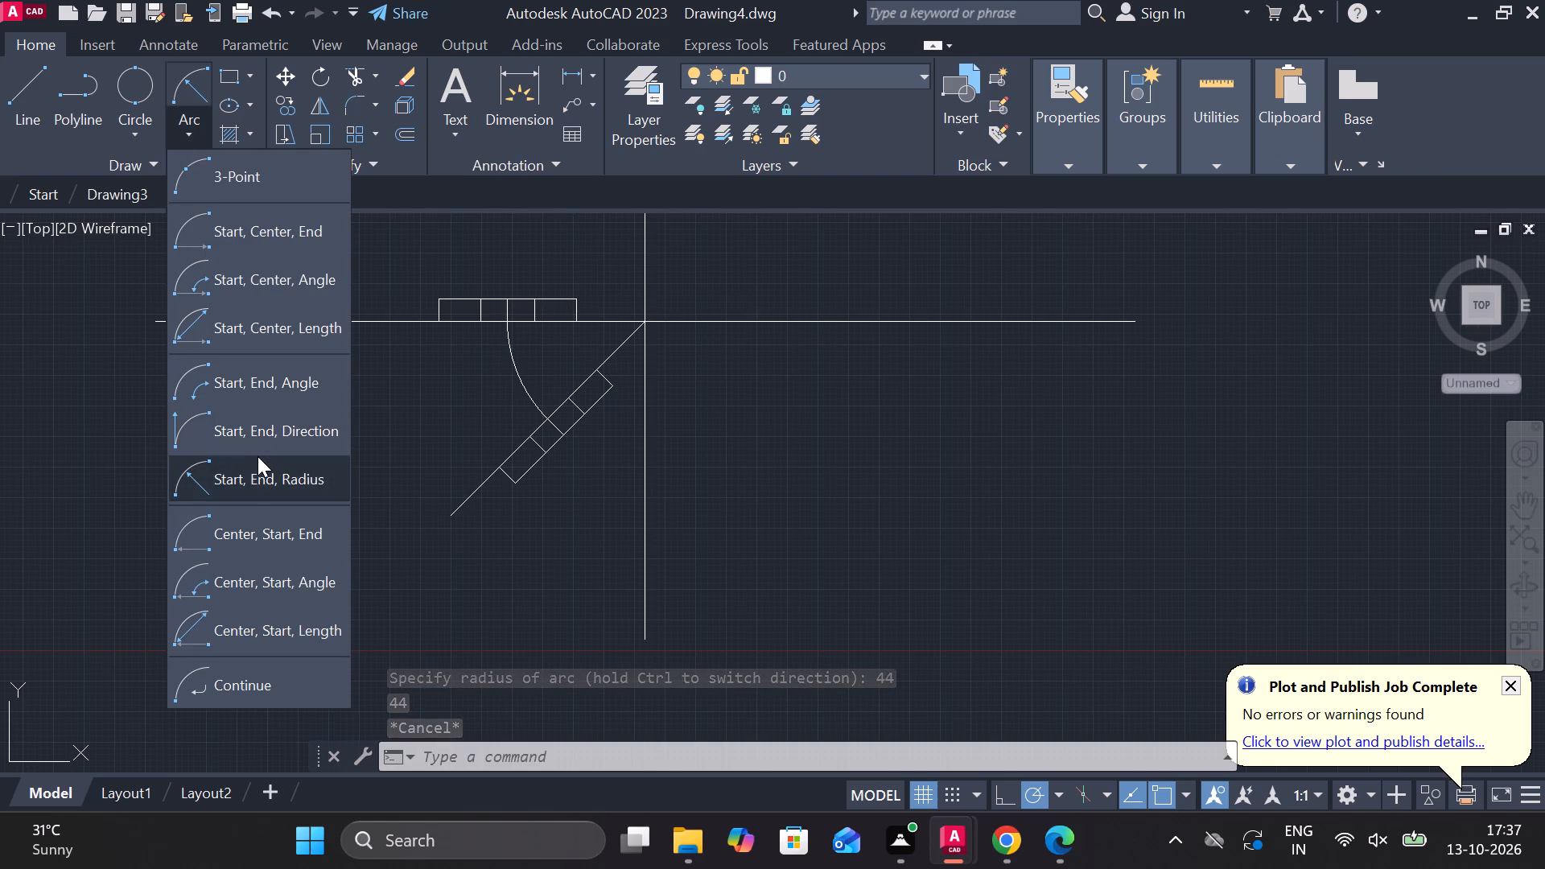
pyautogui.click(258, 488)
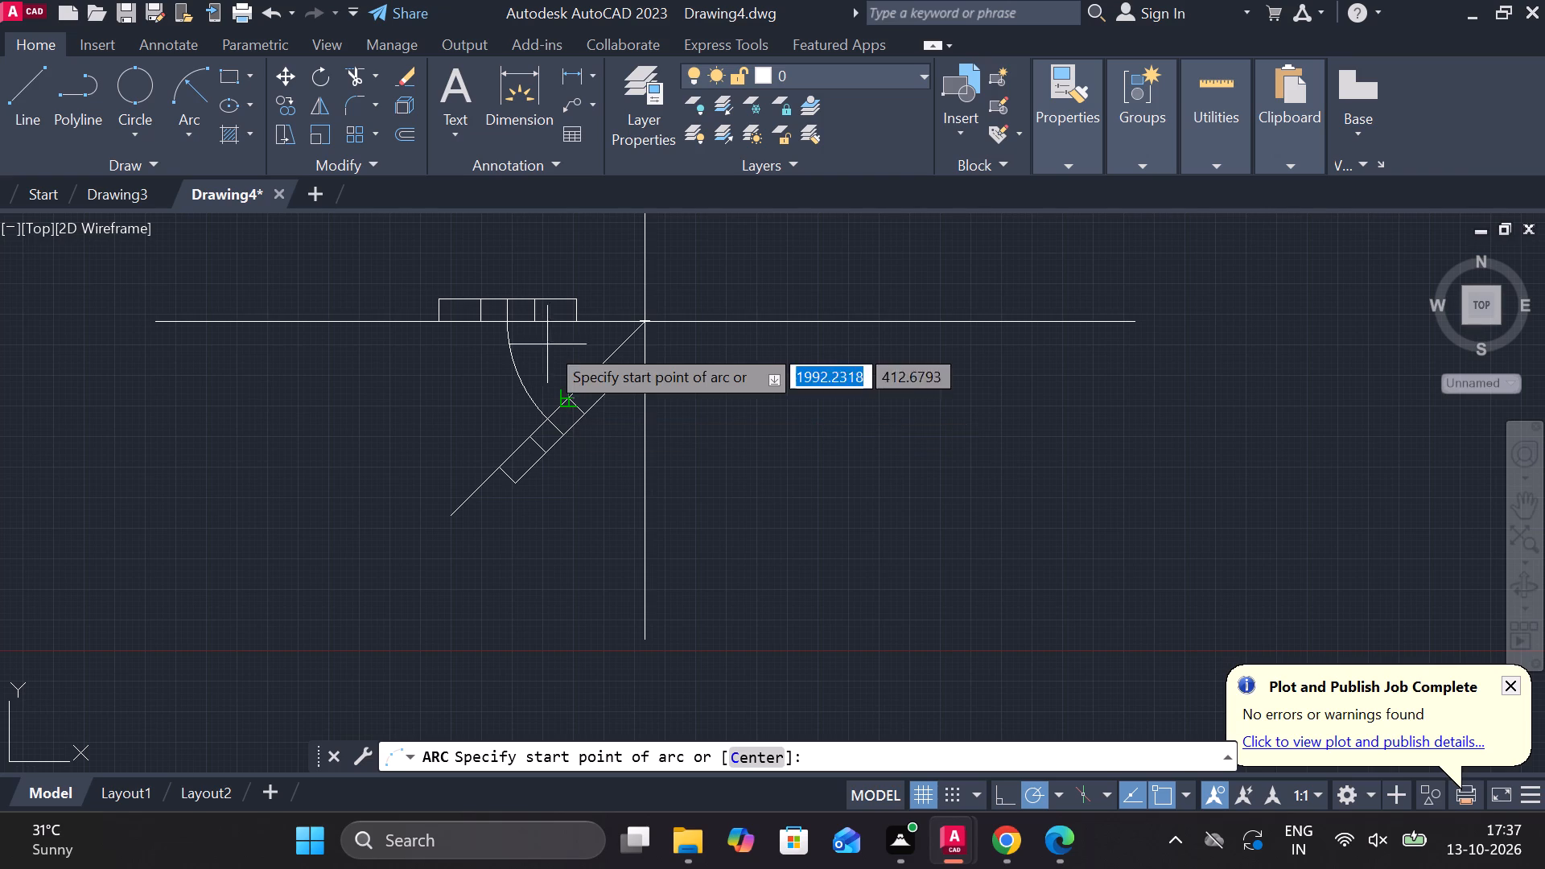
pyautogui.click(526, 317)
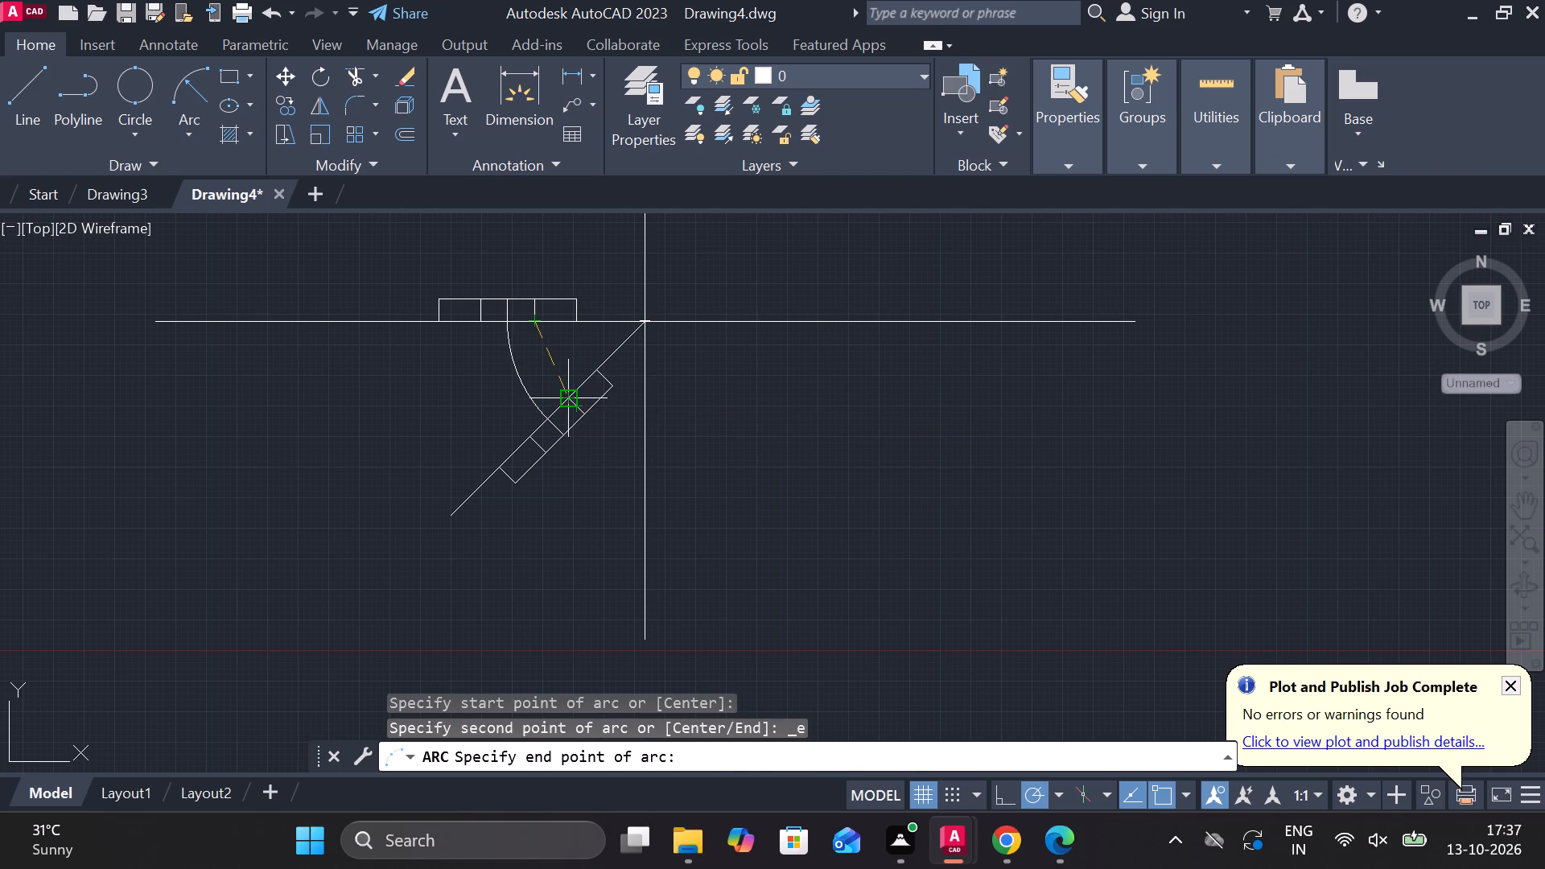
pyautogui.click(564, 390)
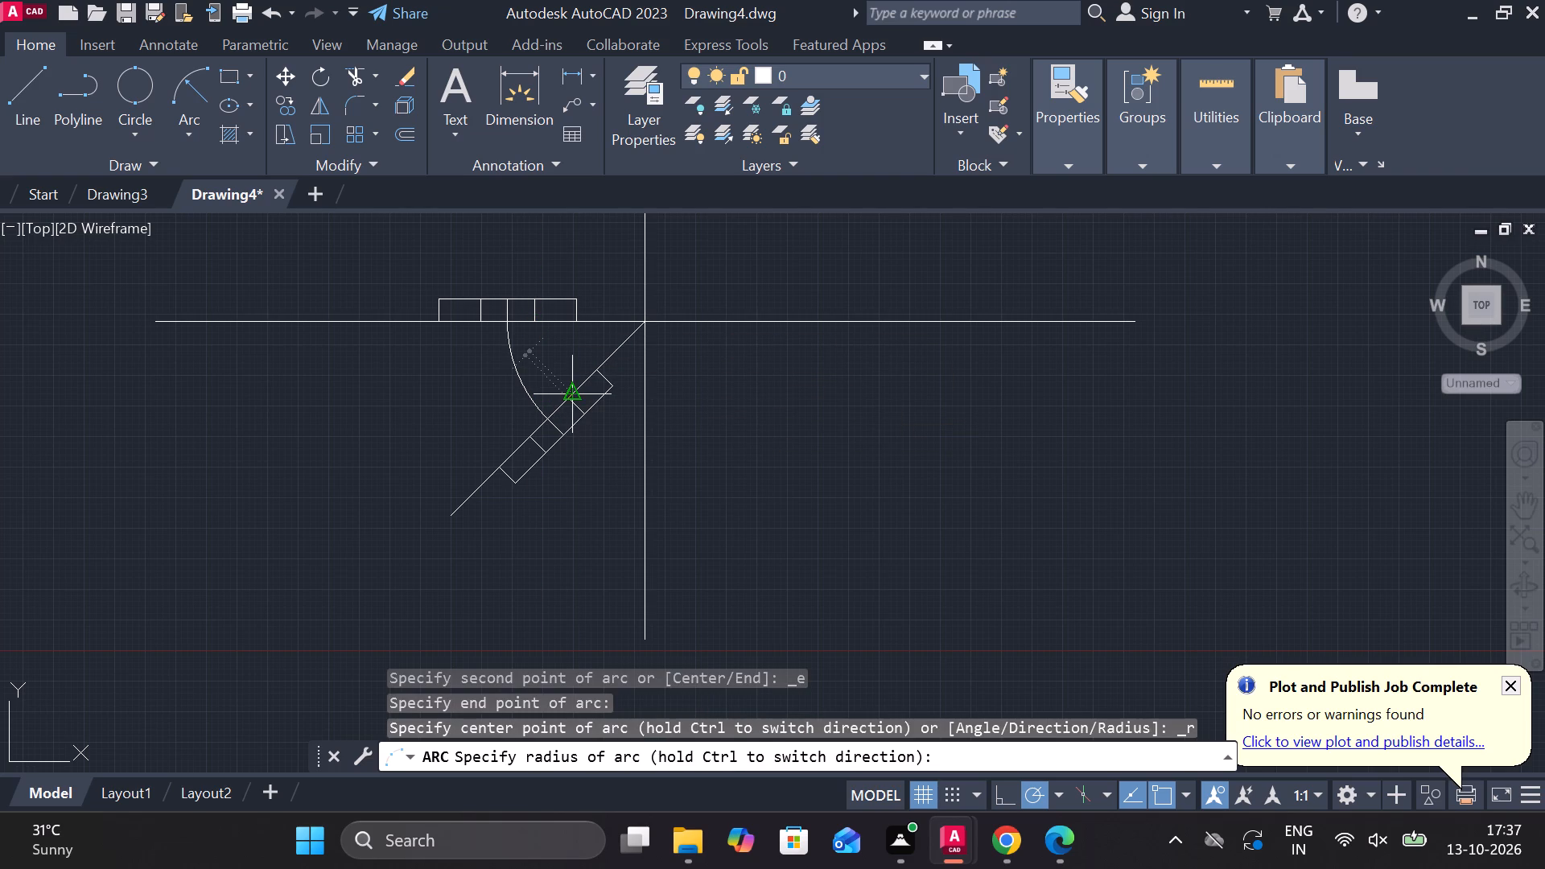
pyautogui.write('44')
pyautogui.press('Return')
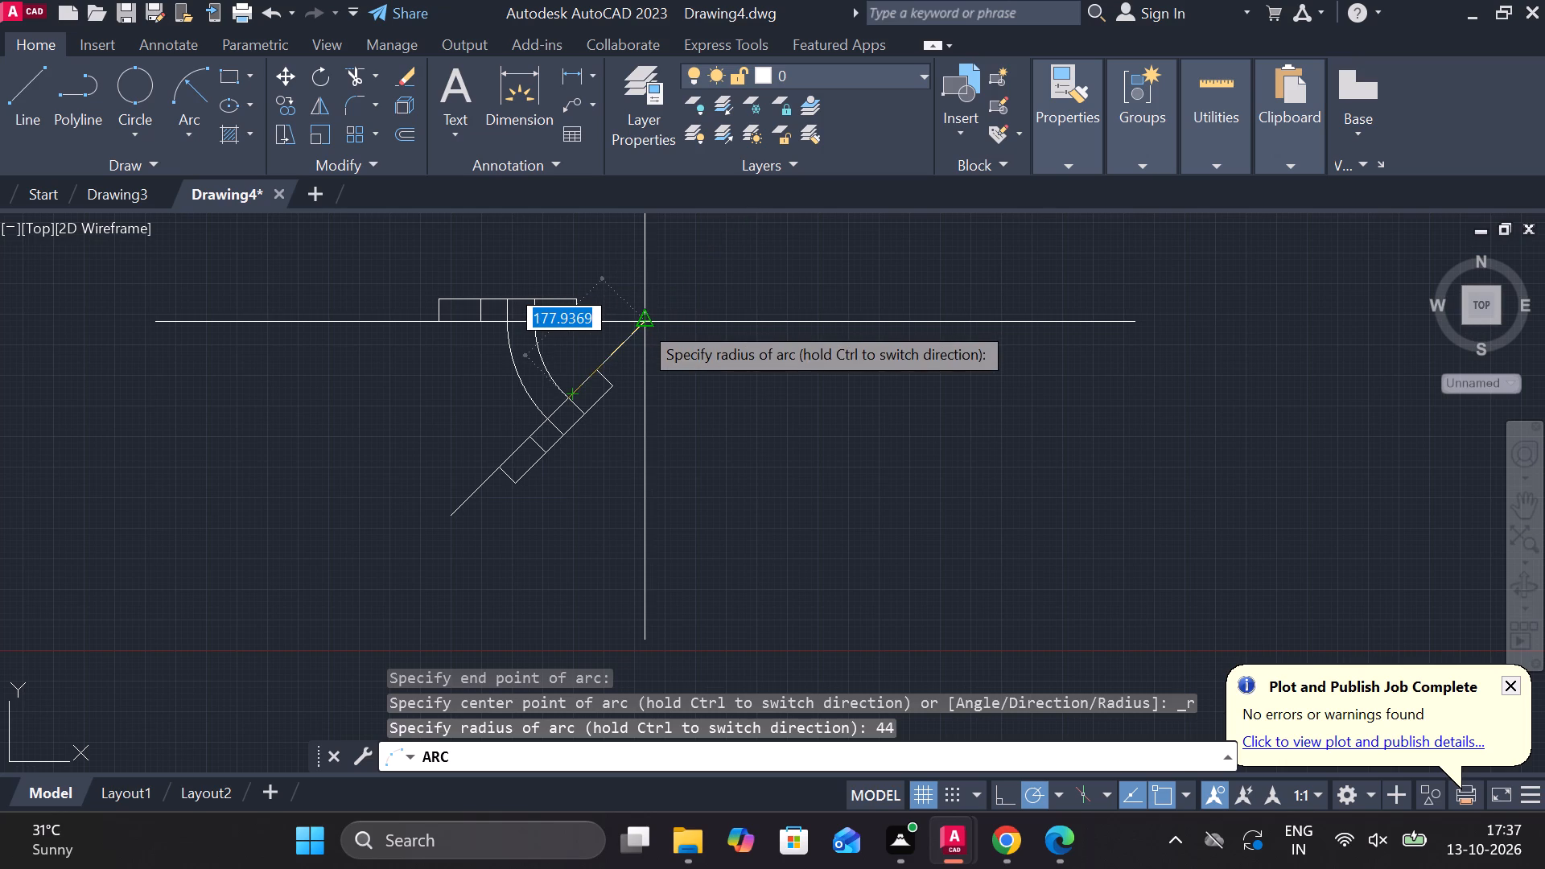
pyautogui.scroll(3, 641, 322)
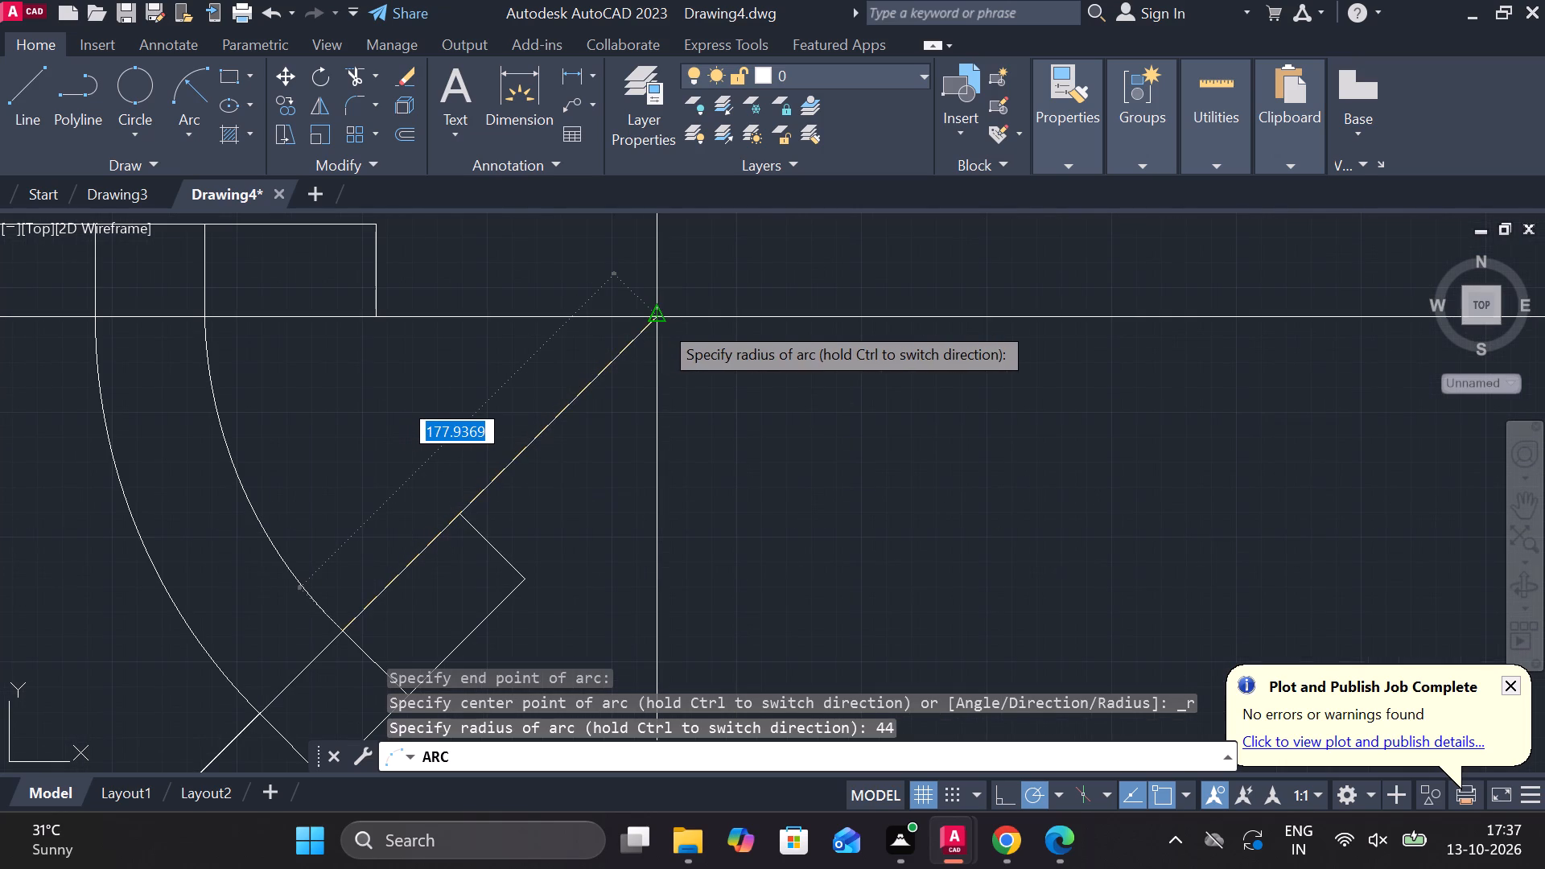
pyautogui.click(661, 322)
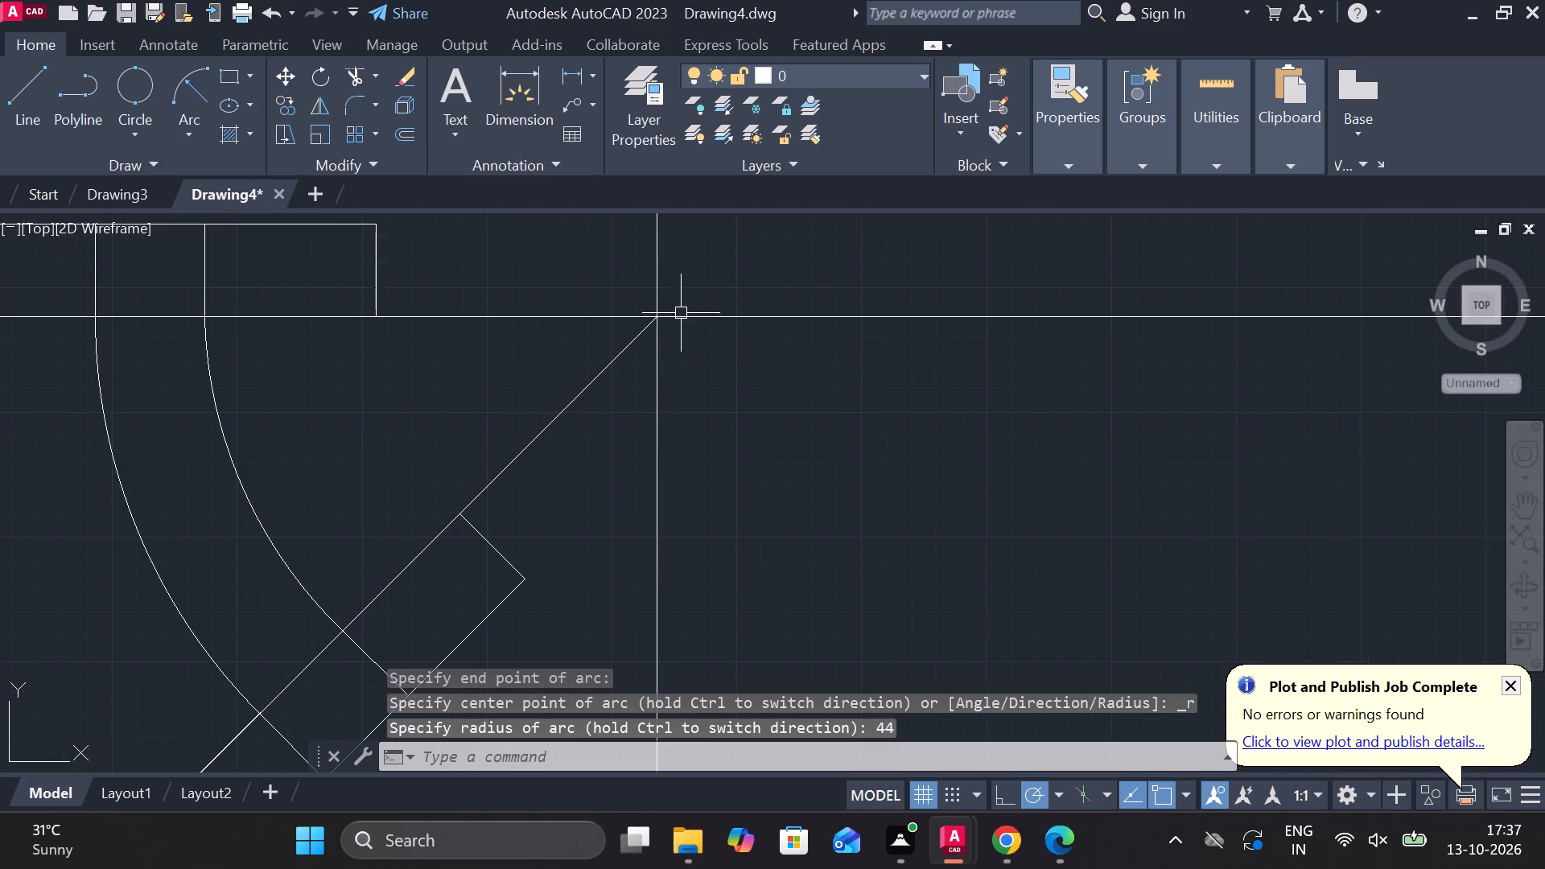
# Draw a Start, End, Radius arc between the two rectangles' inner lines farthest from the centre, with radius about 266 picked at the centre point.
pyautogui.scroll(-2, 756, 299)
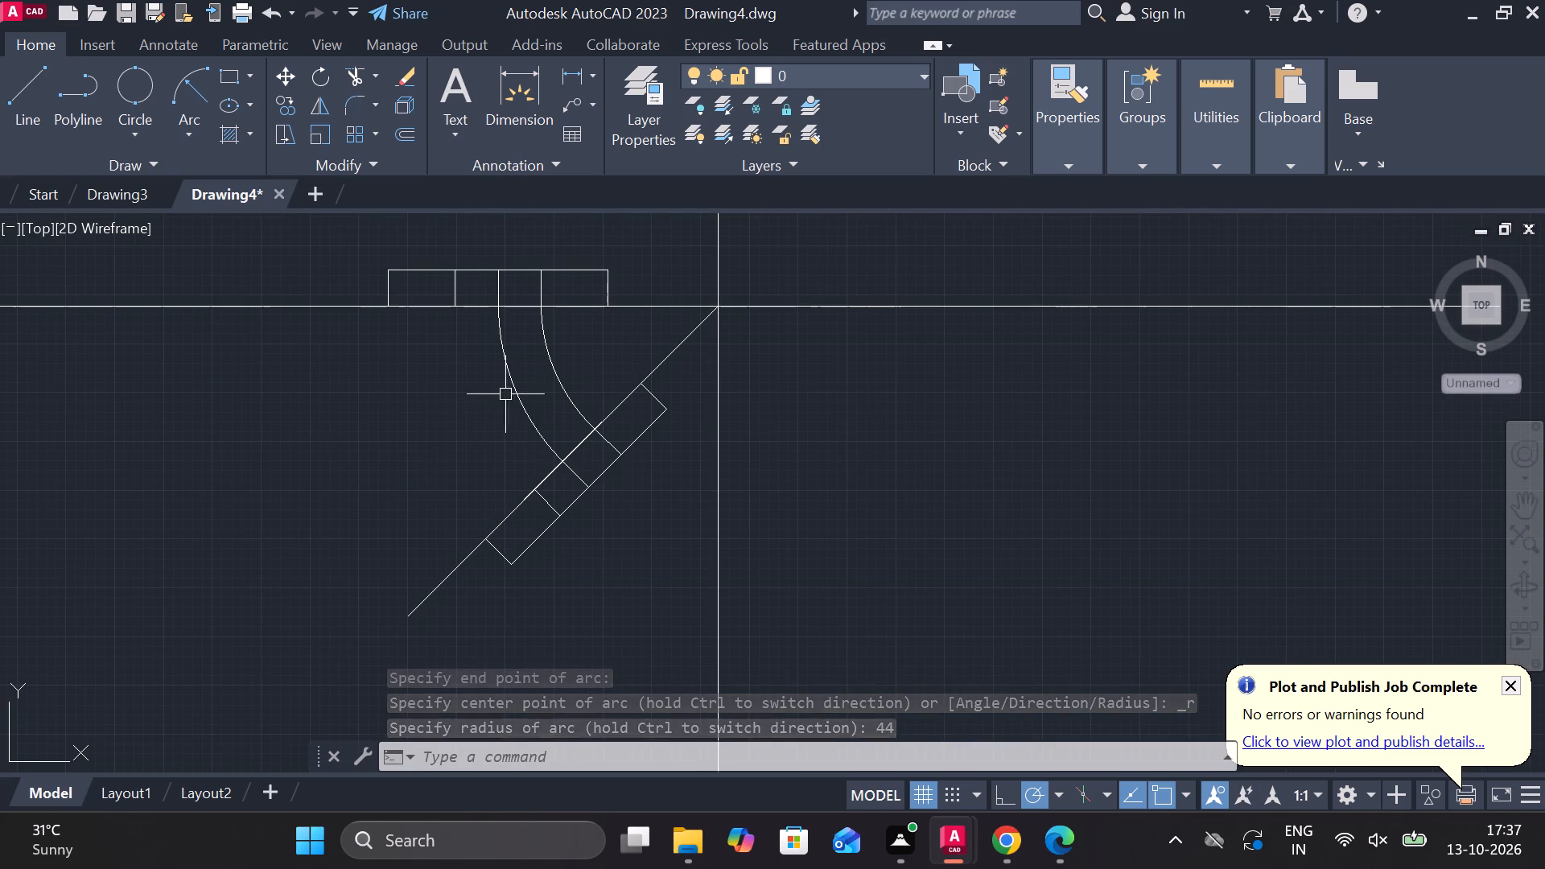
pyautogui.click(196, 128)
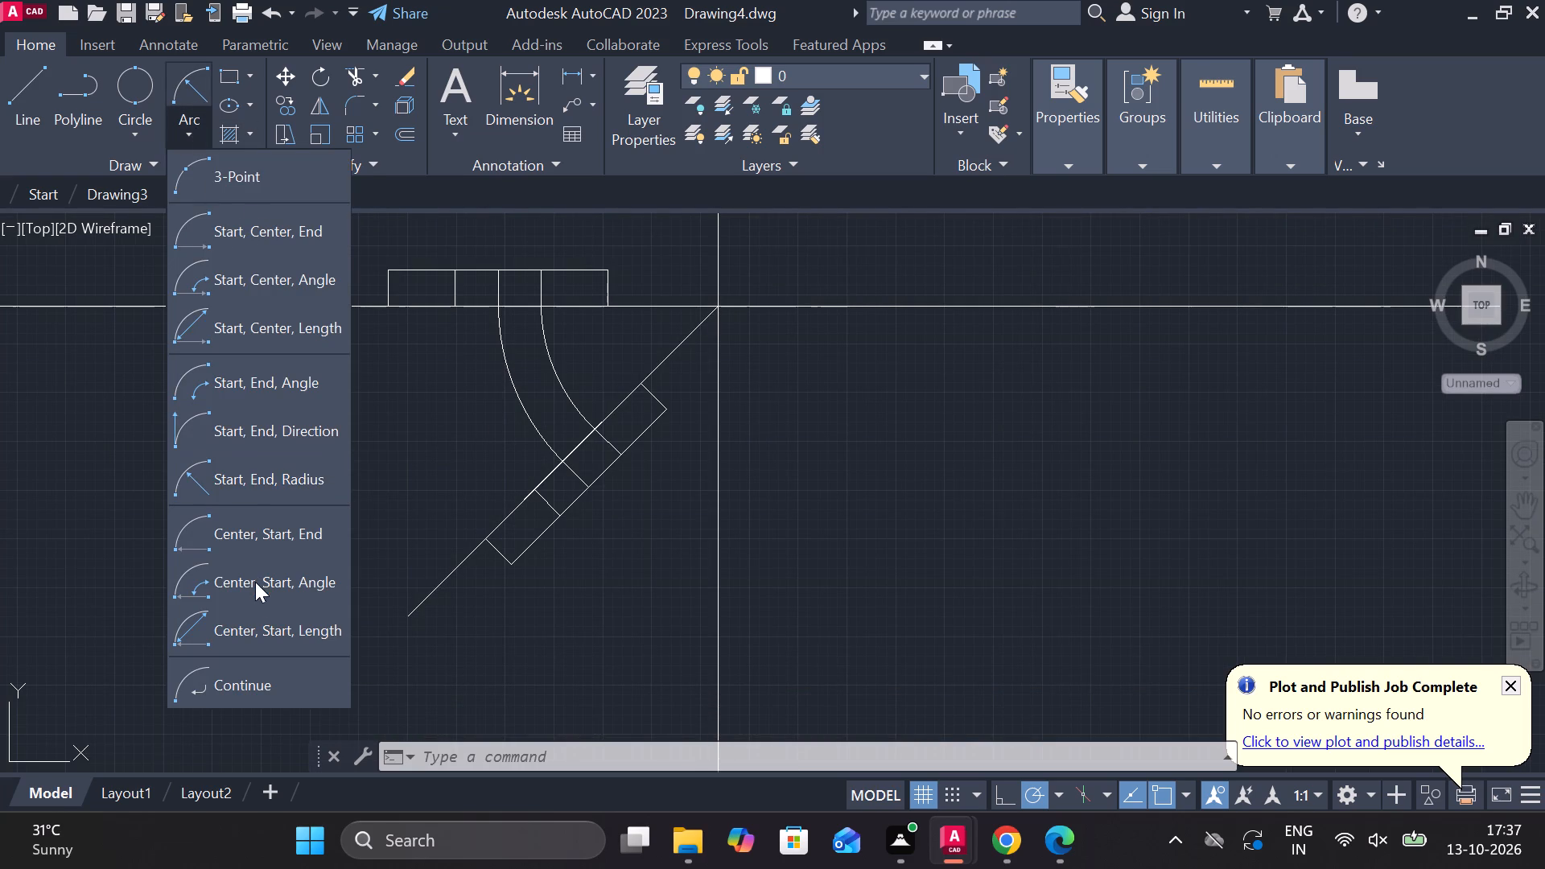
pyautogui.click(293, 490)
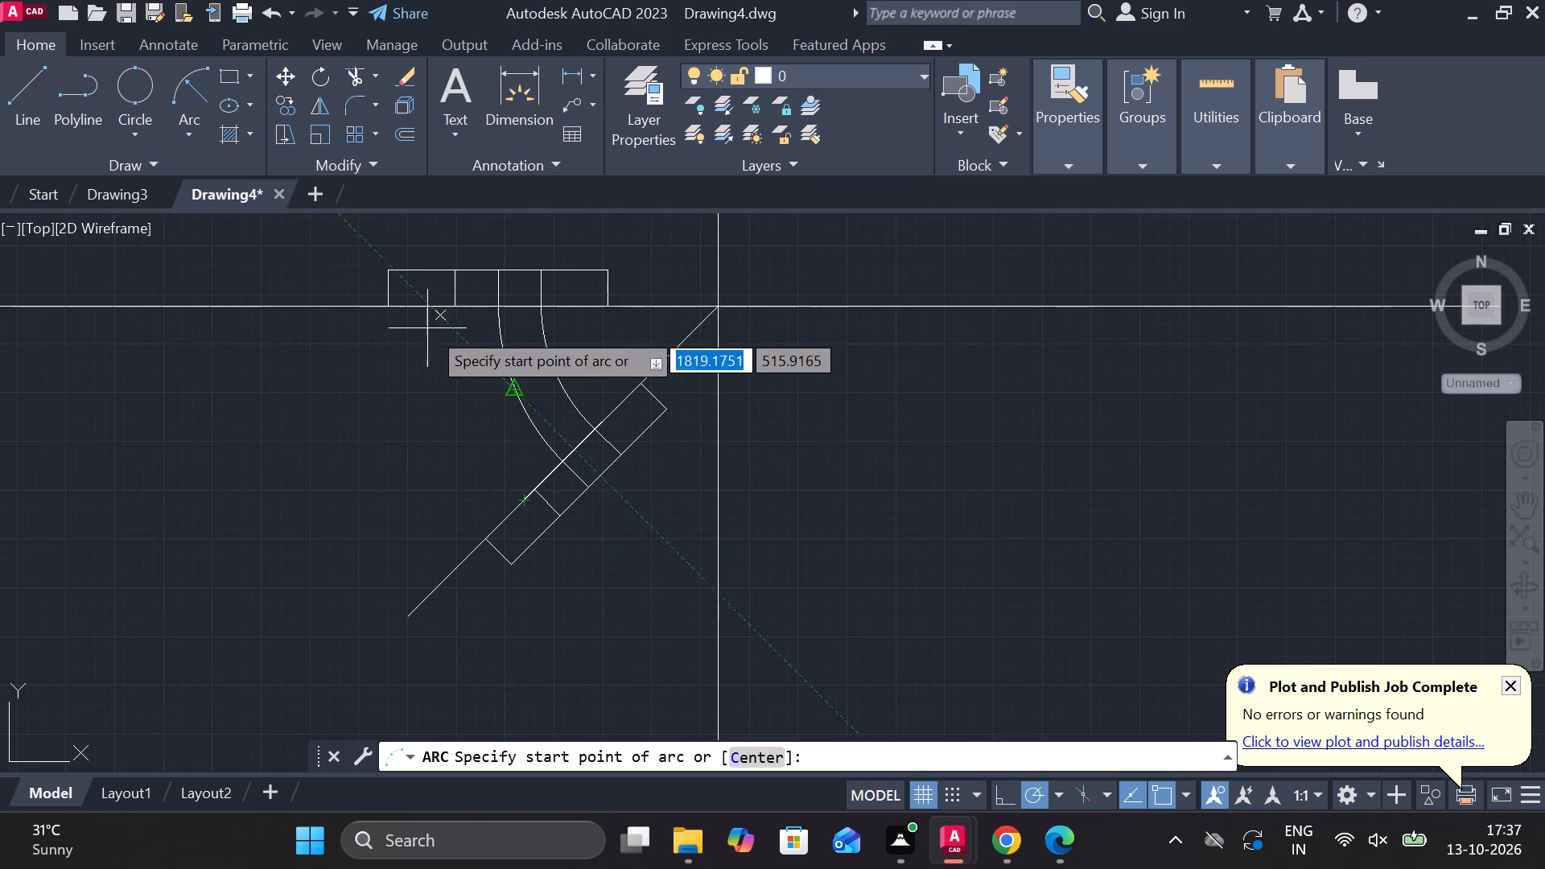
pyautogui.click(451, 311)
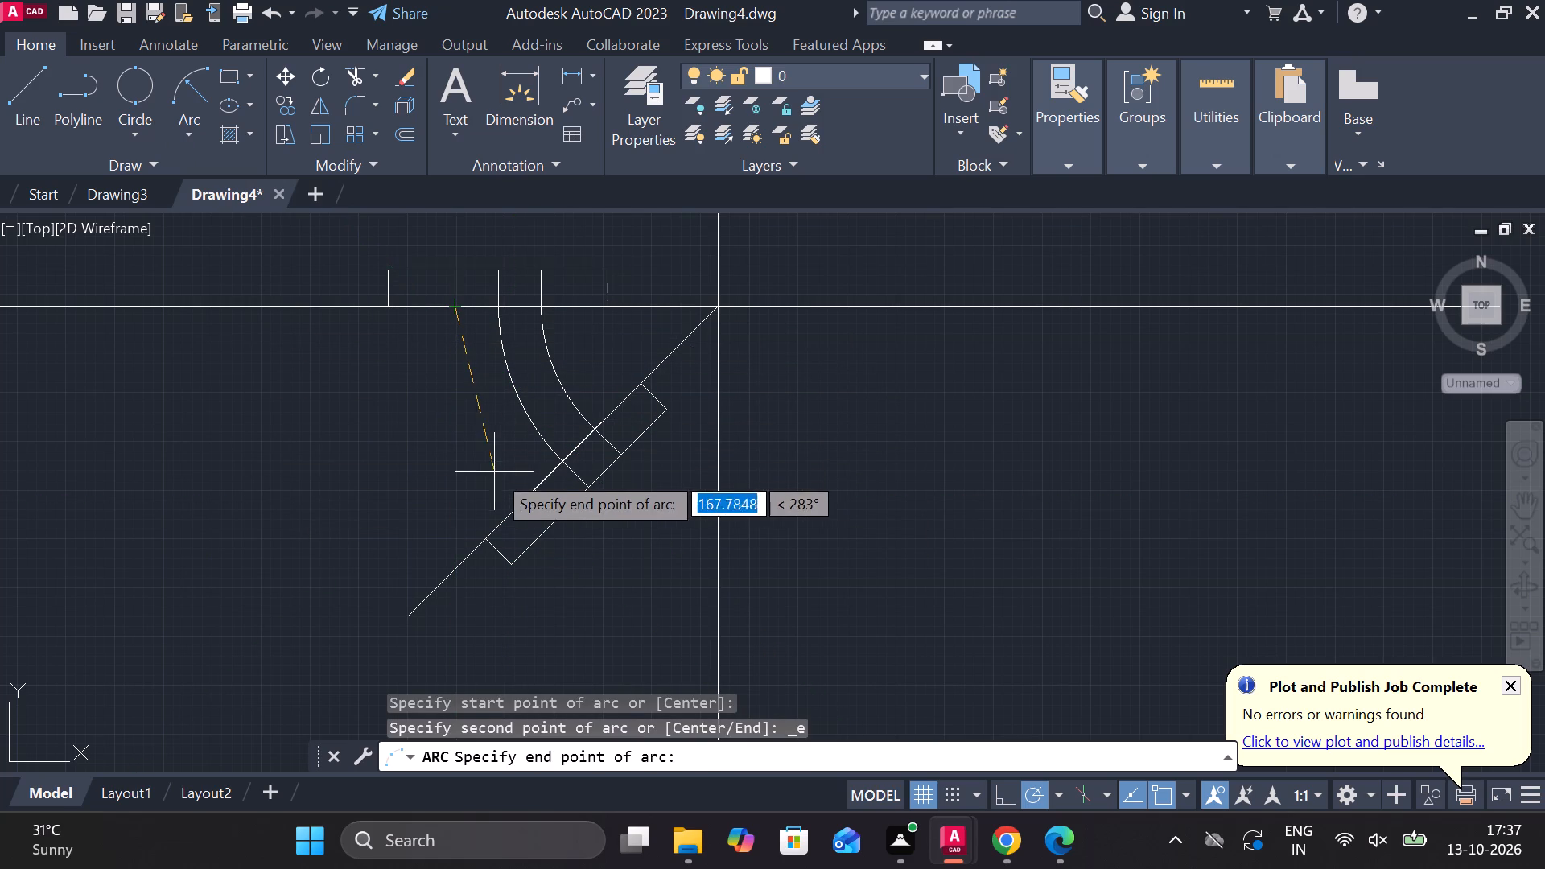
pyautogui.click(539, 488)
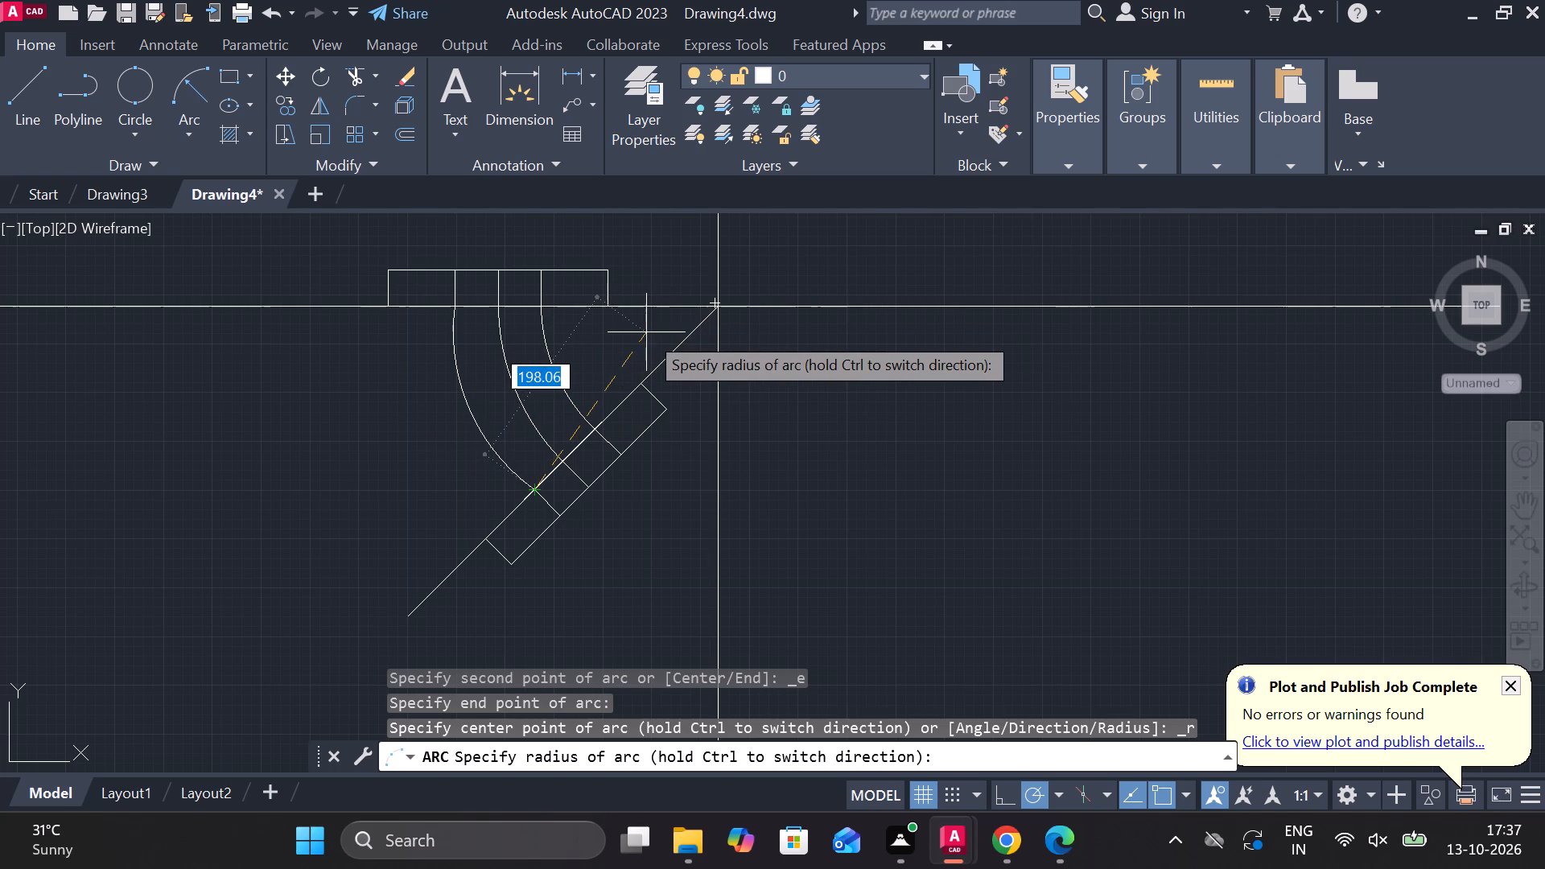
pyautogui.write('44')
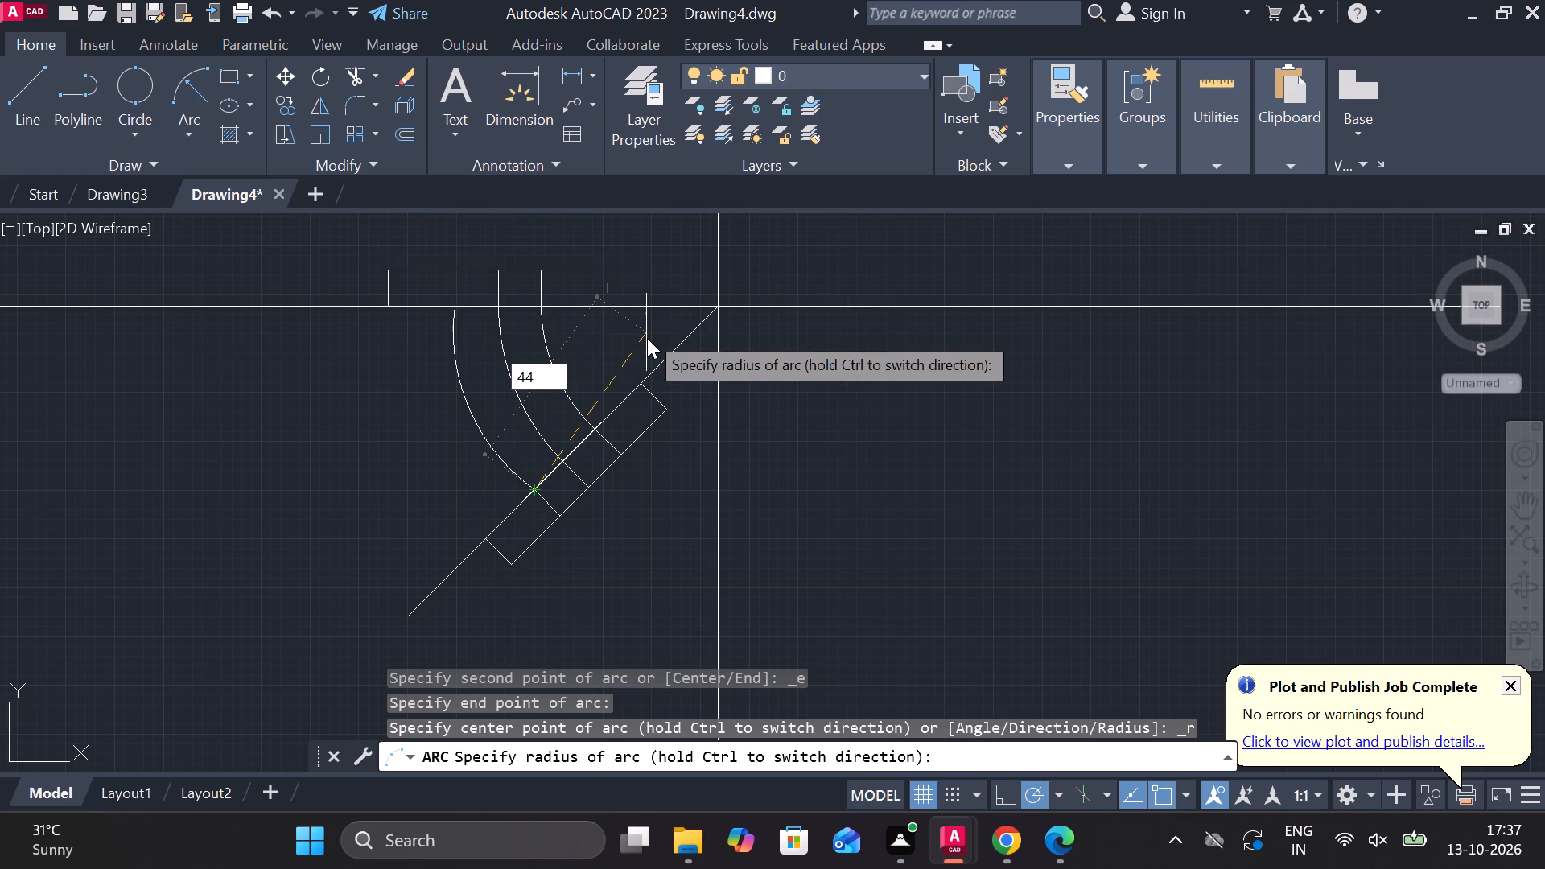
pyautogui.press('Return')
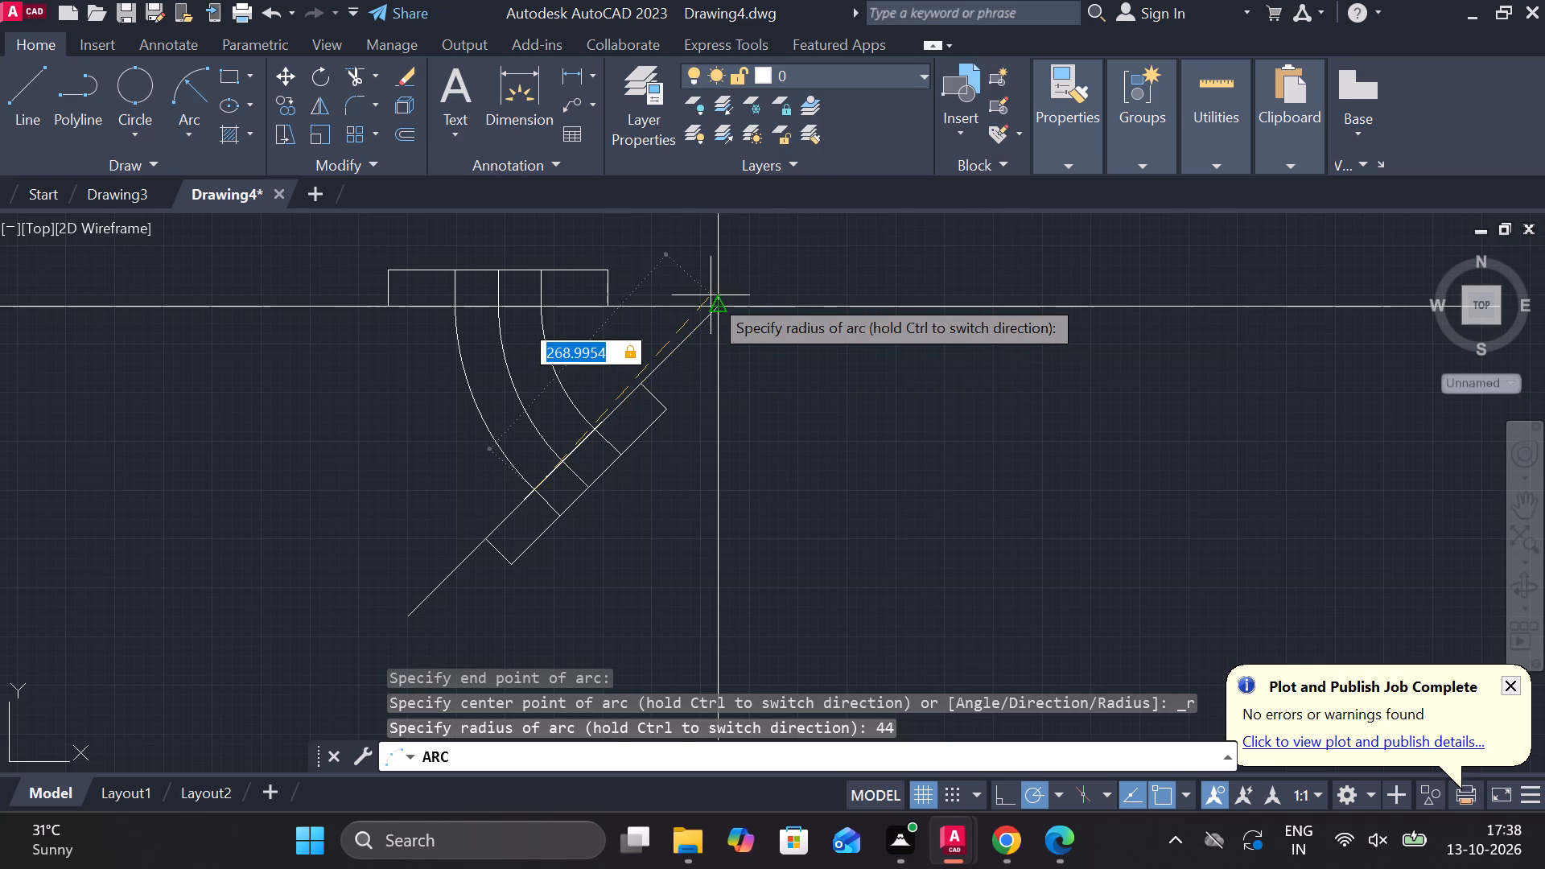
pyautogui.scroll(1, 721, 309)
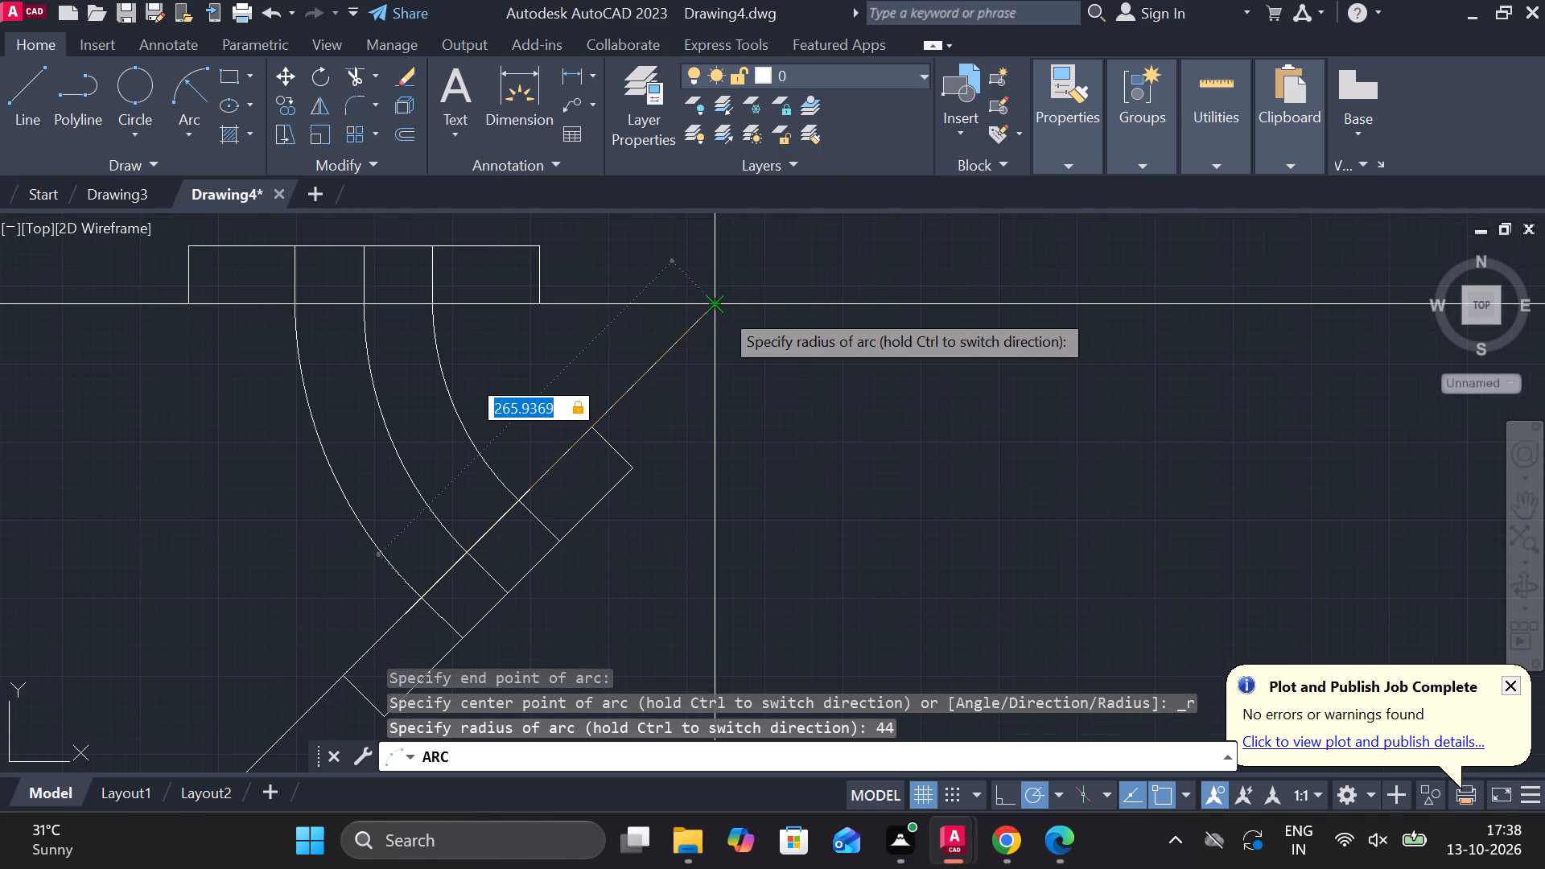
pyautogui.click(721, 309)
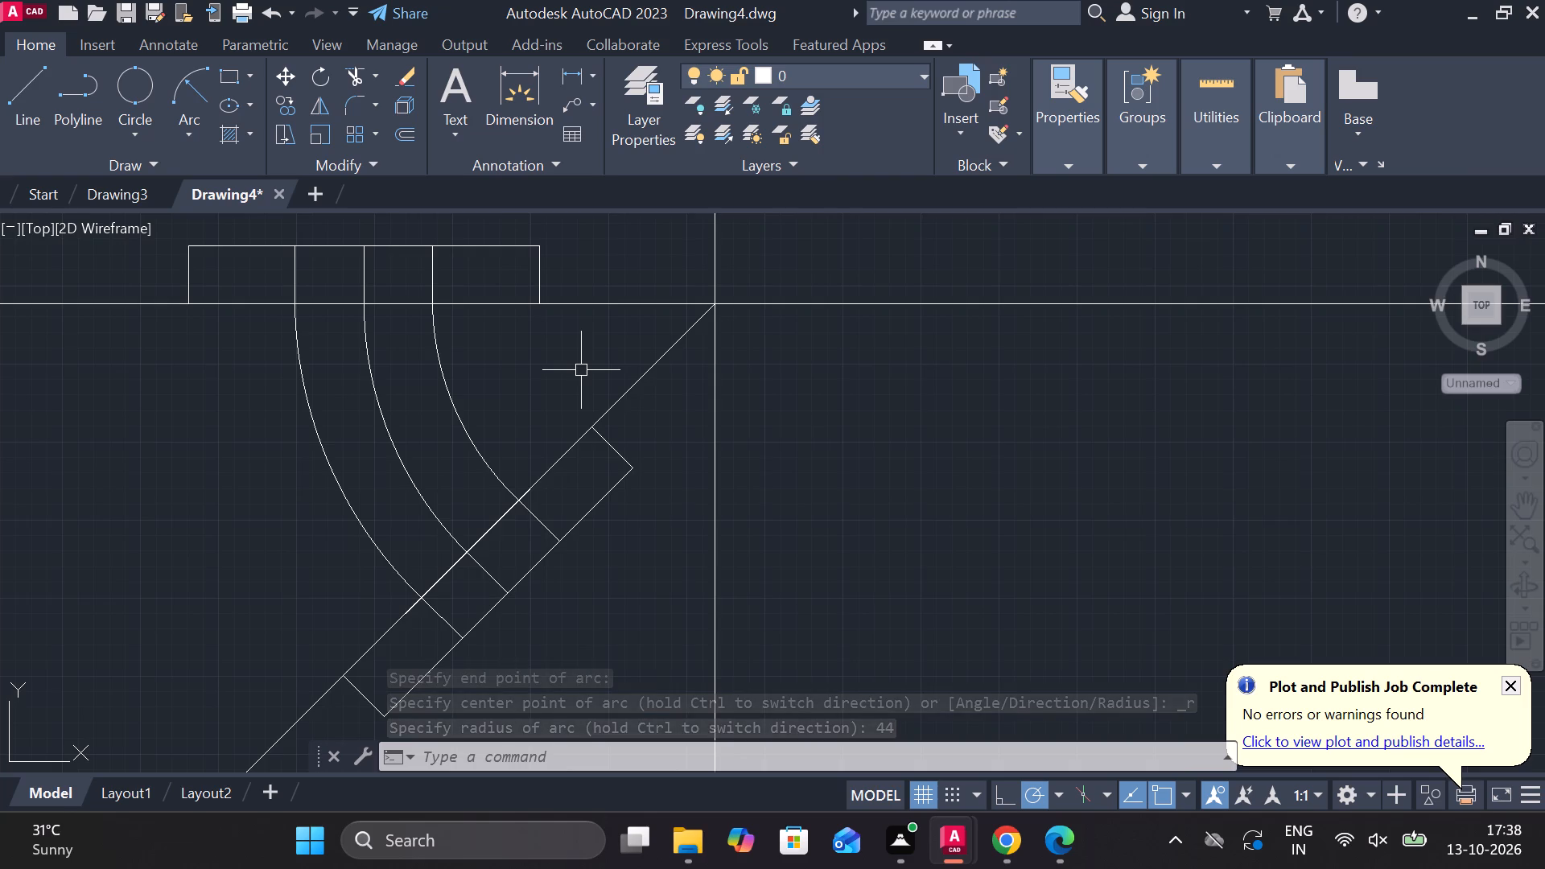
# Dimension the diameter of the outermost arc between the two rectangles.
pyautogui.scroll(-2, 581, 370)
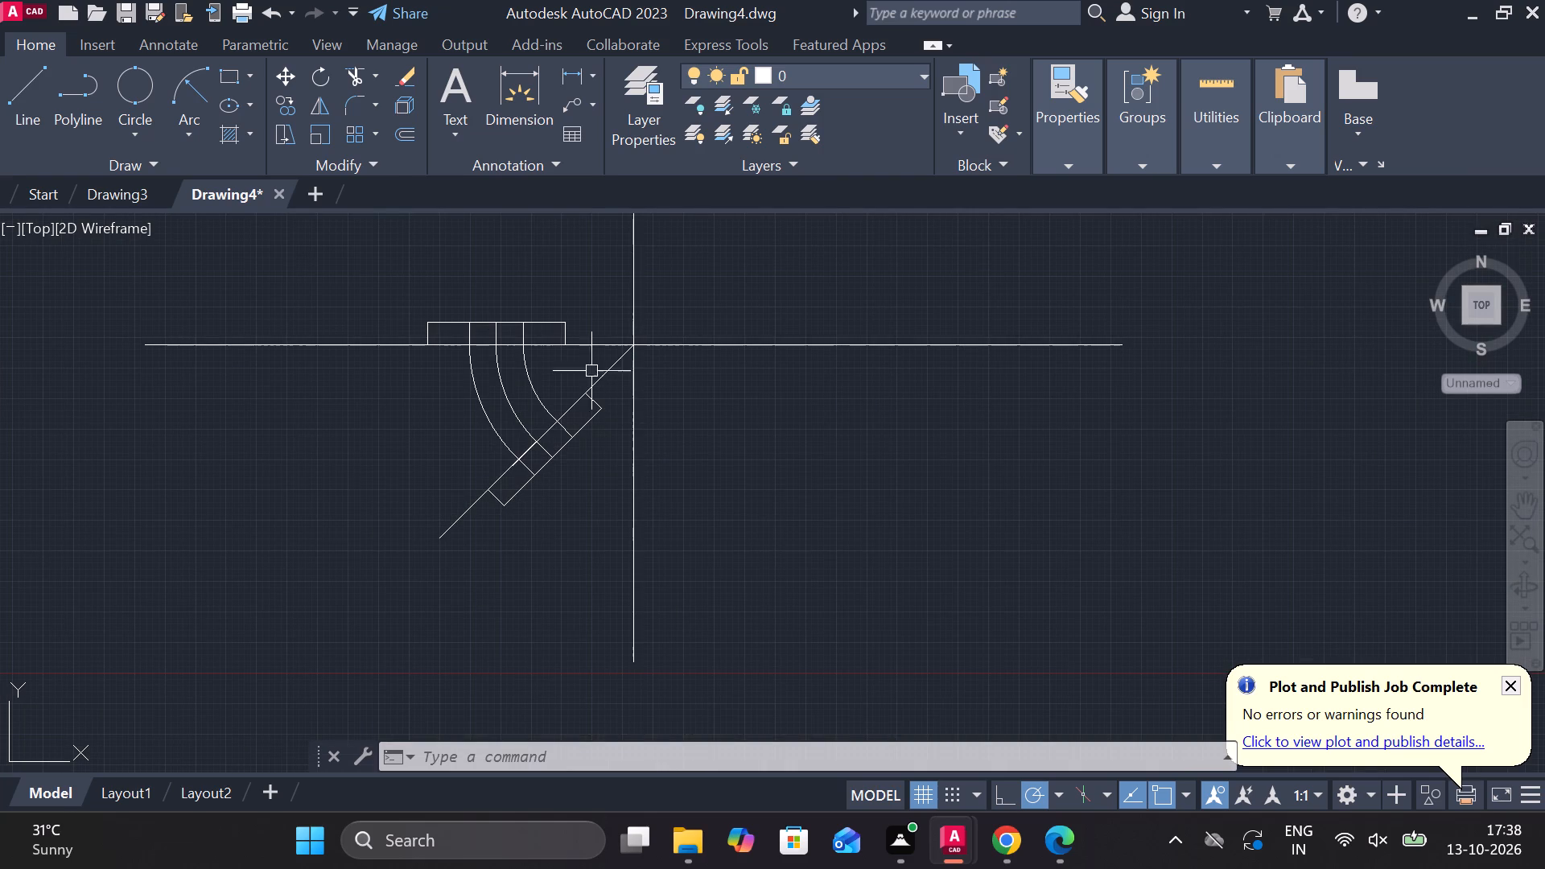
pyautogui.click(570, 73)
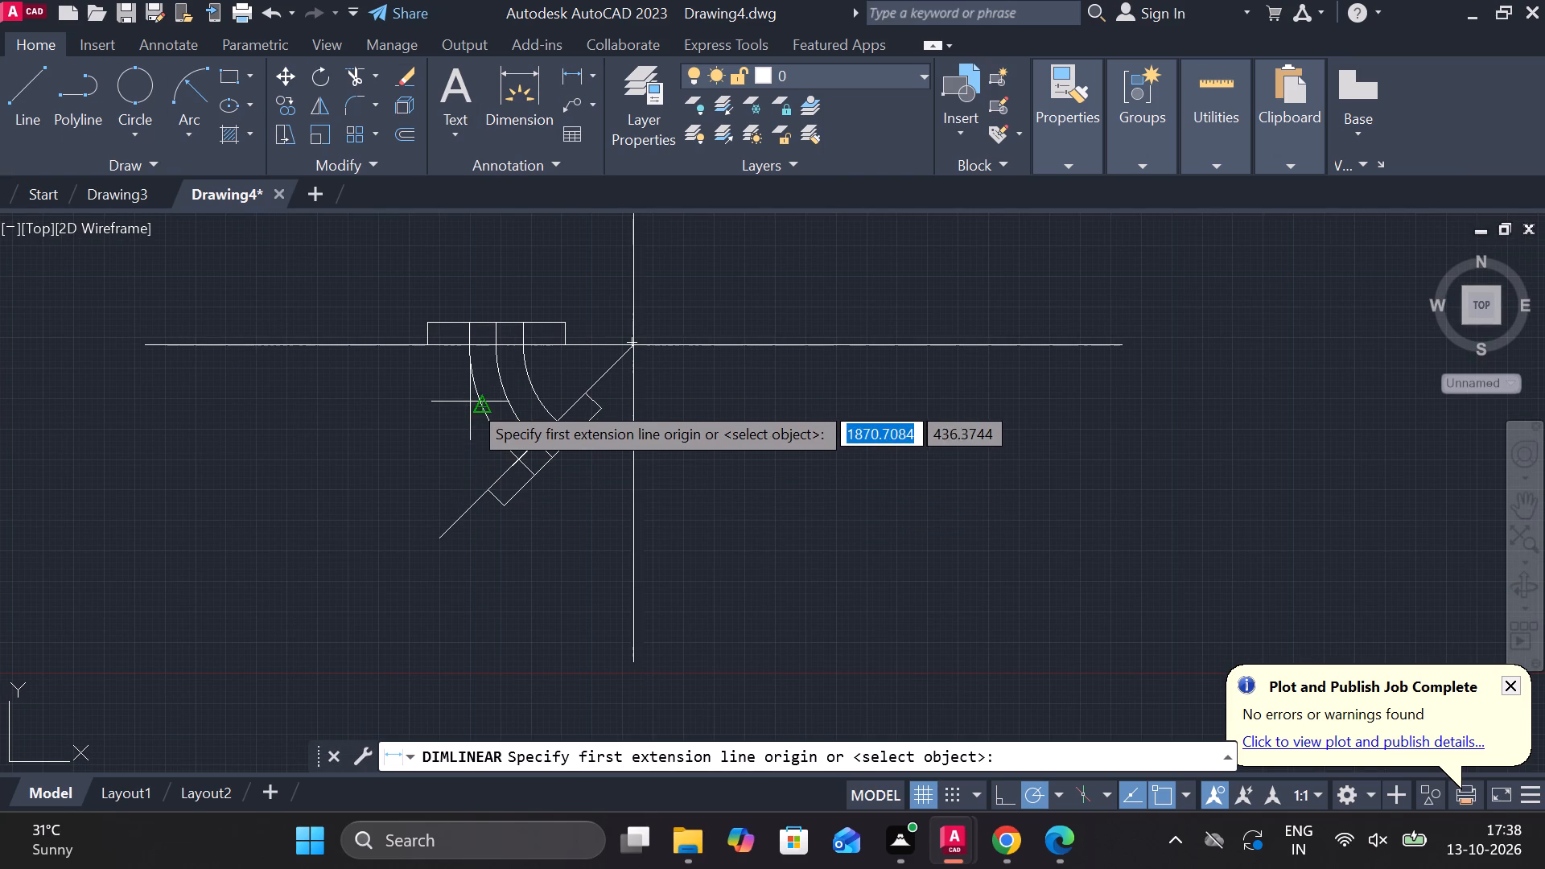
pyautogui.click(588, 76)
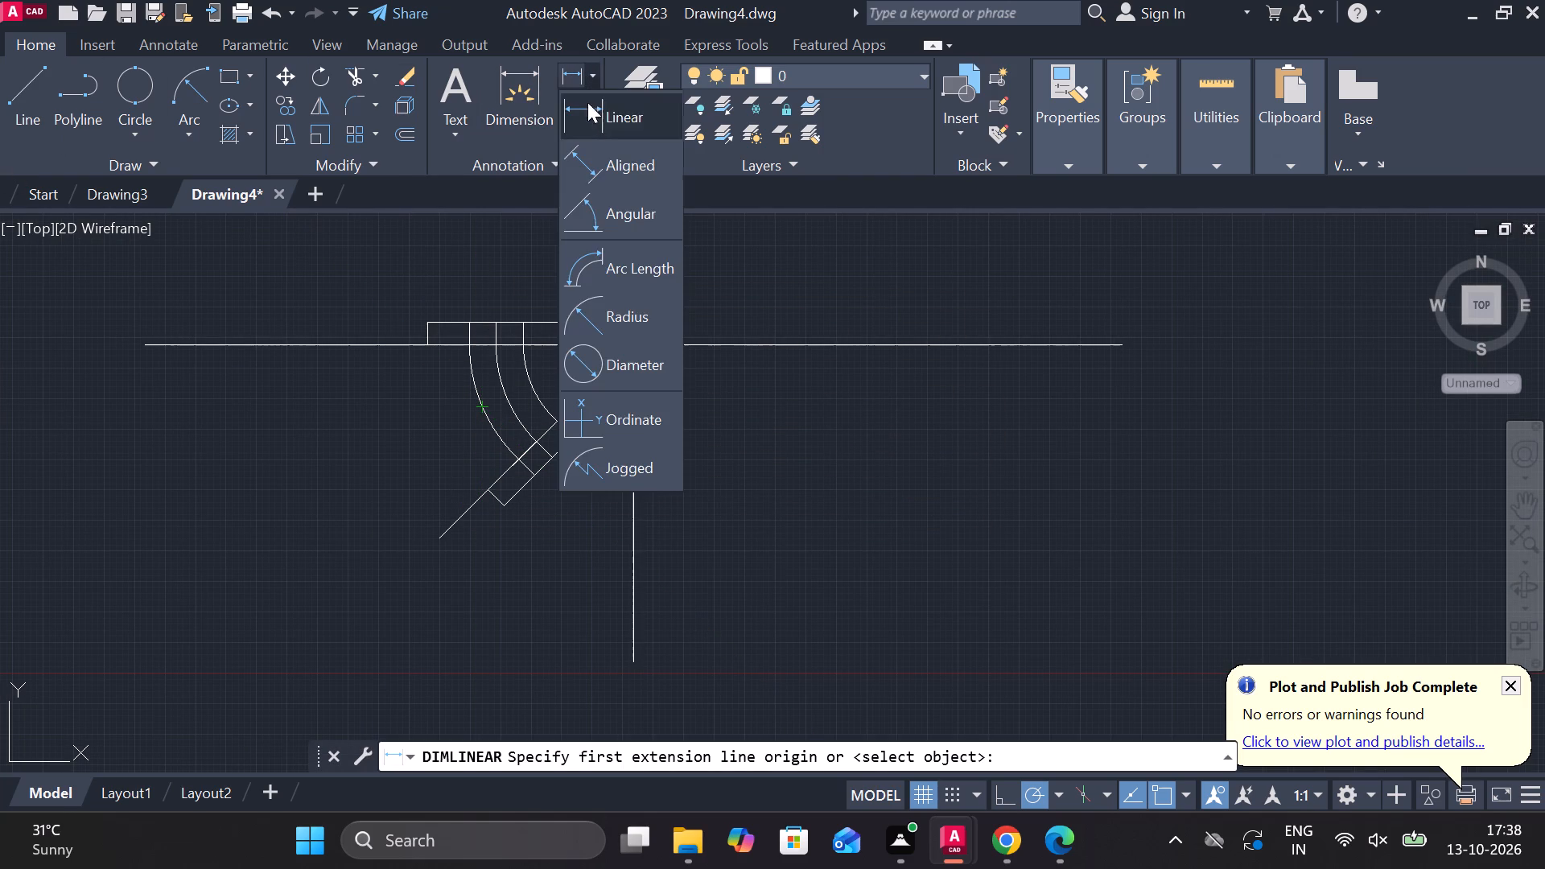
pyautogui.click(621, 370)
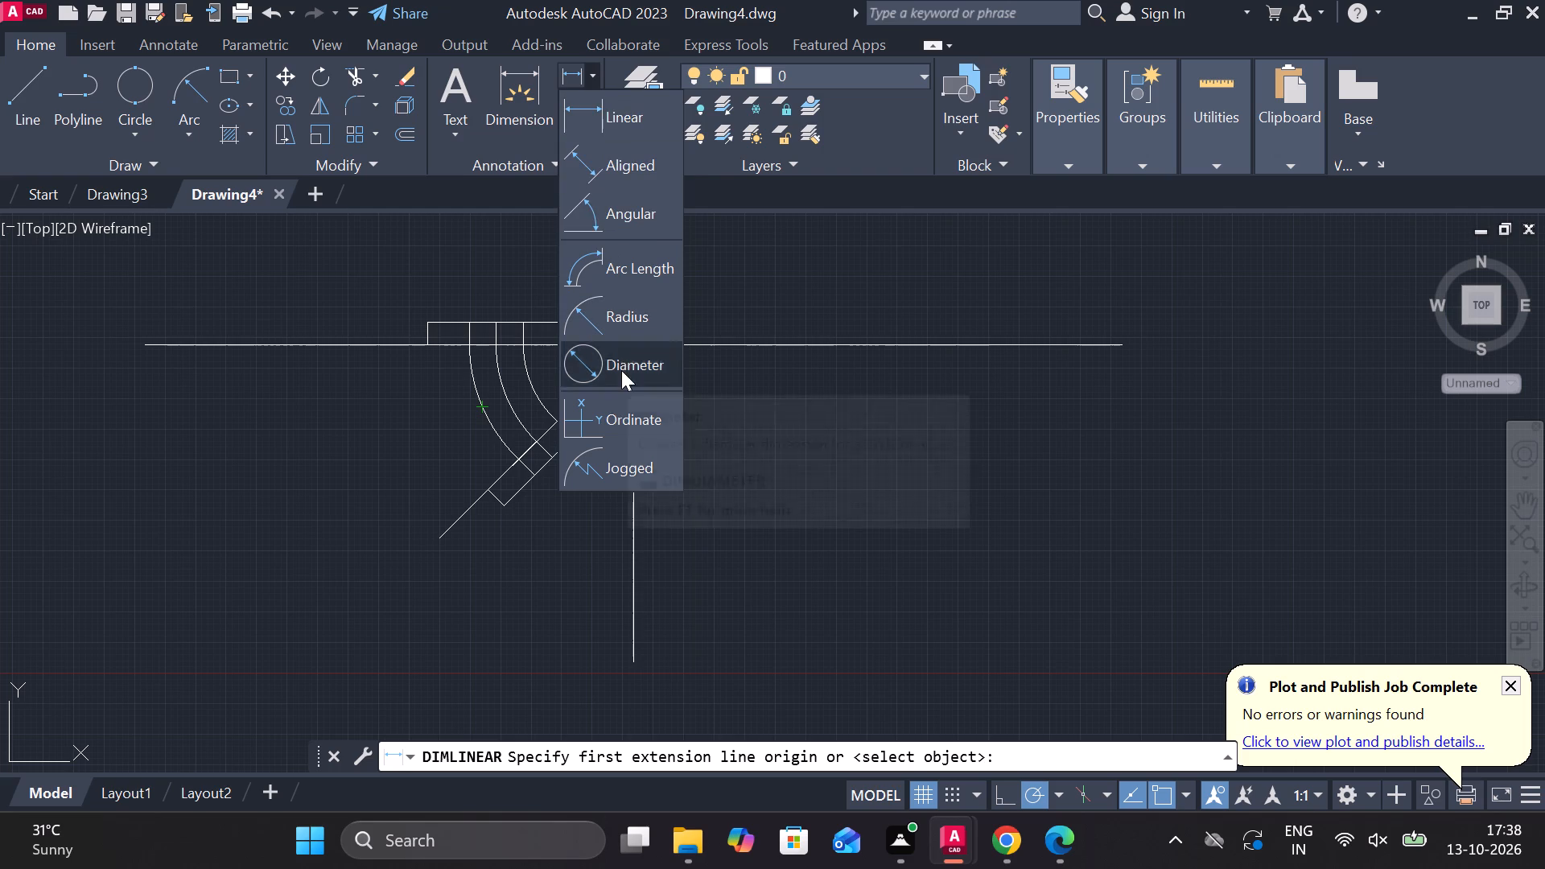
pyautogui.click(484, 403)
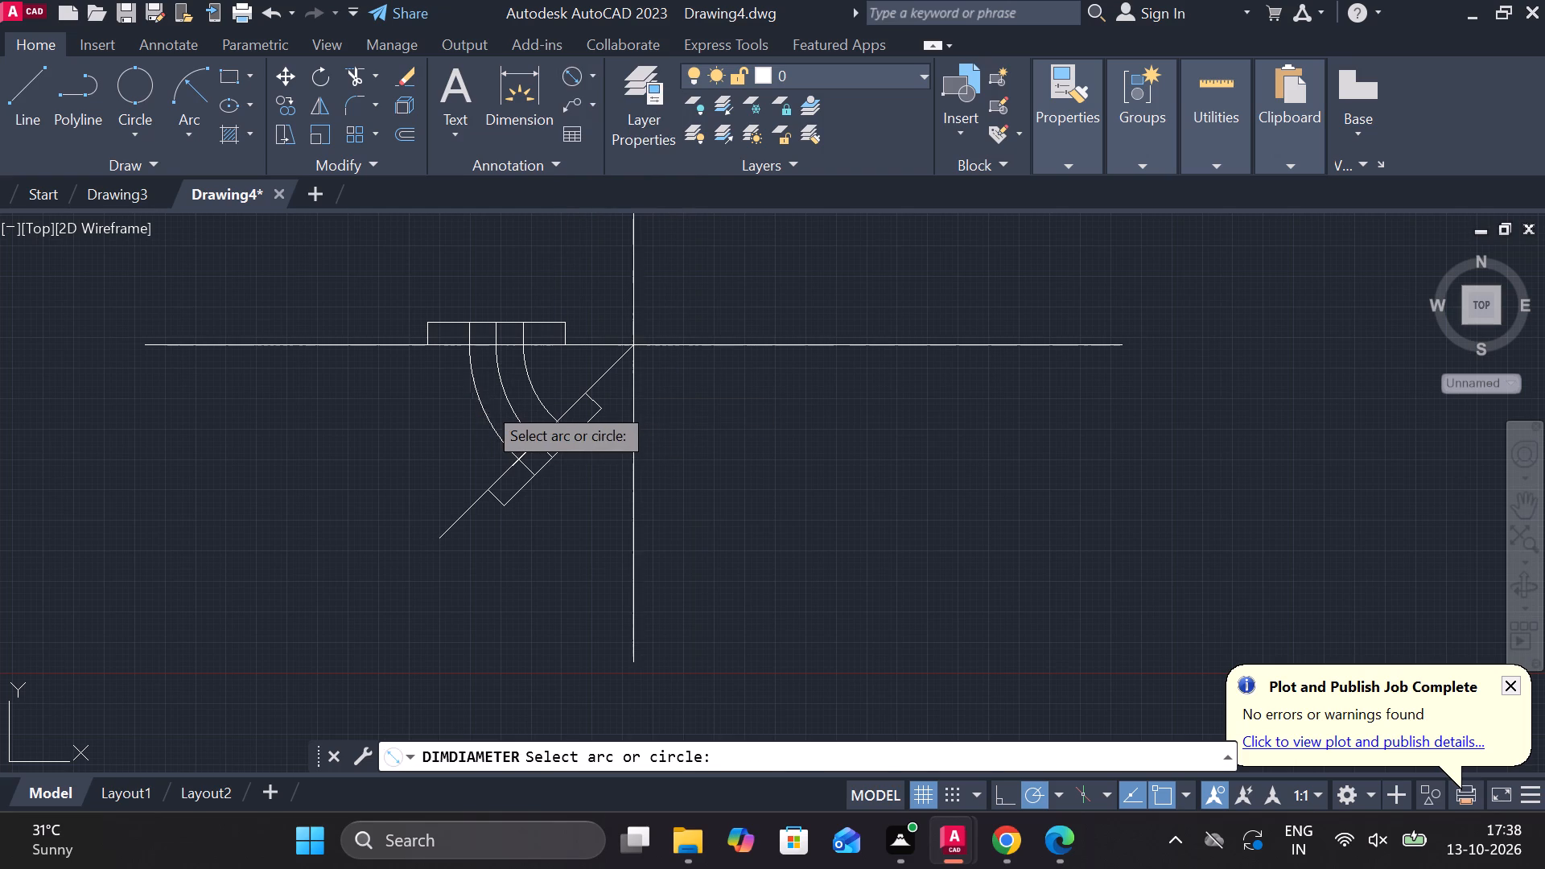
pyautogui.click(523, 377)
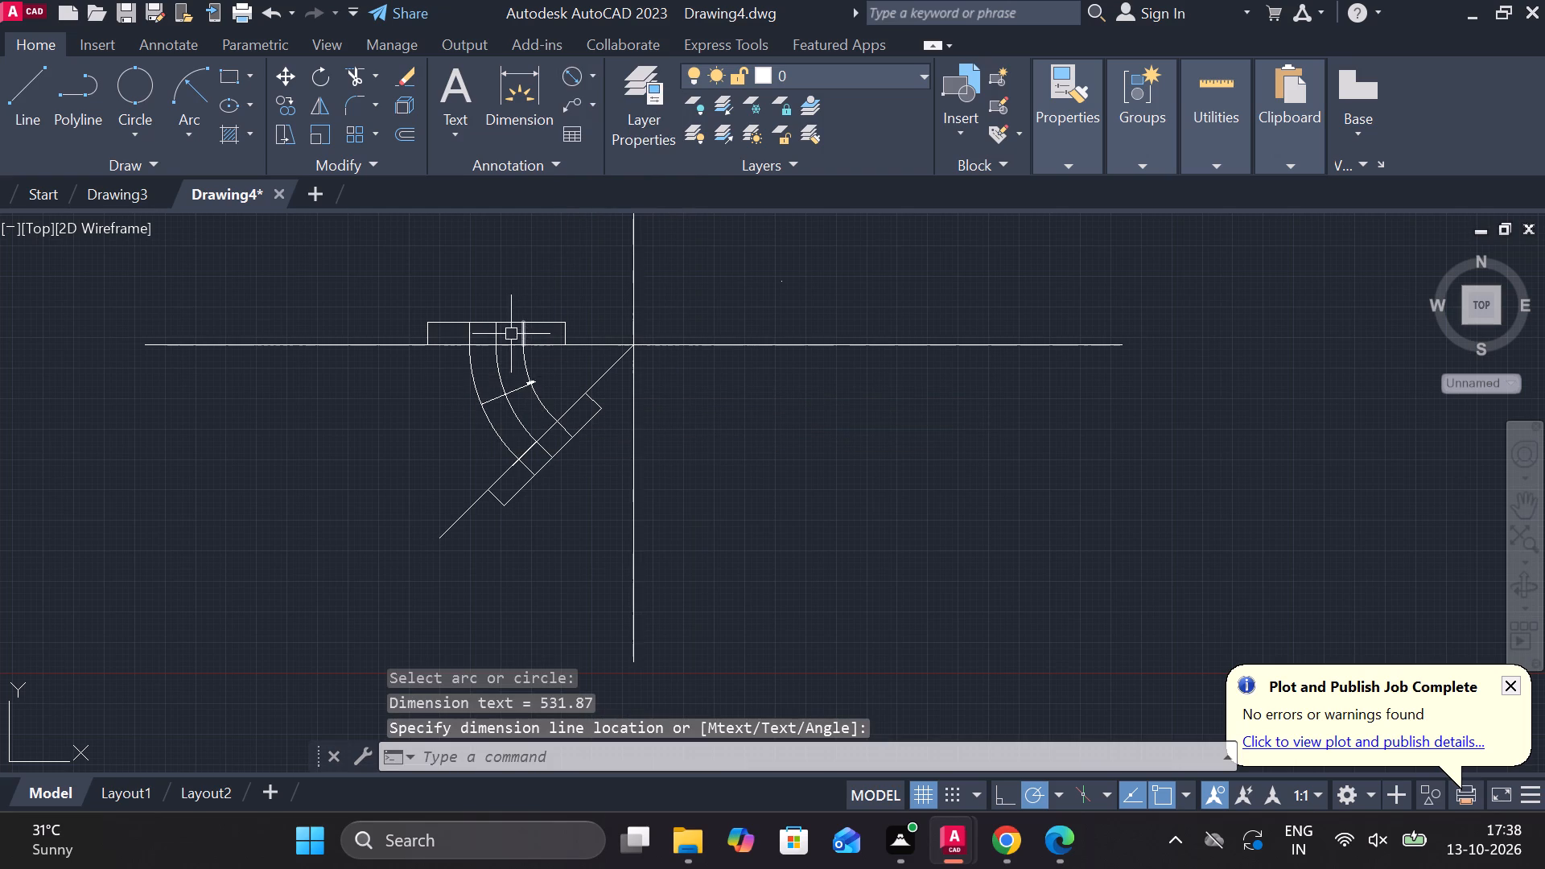
# Examine the outermost arc's diameter dimension and how the three arcs meet the rectangles.
pyautogui.scroll(7, 481, 381)
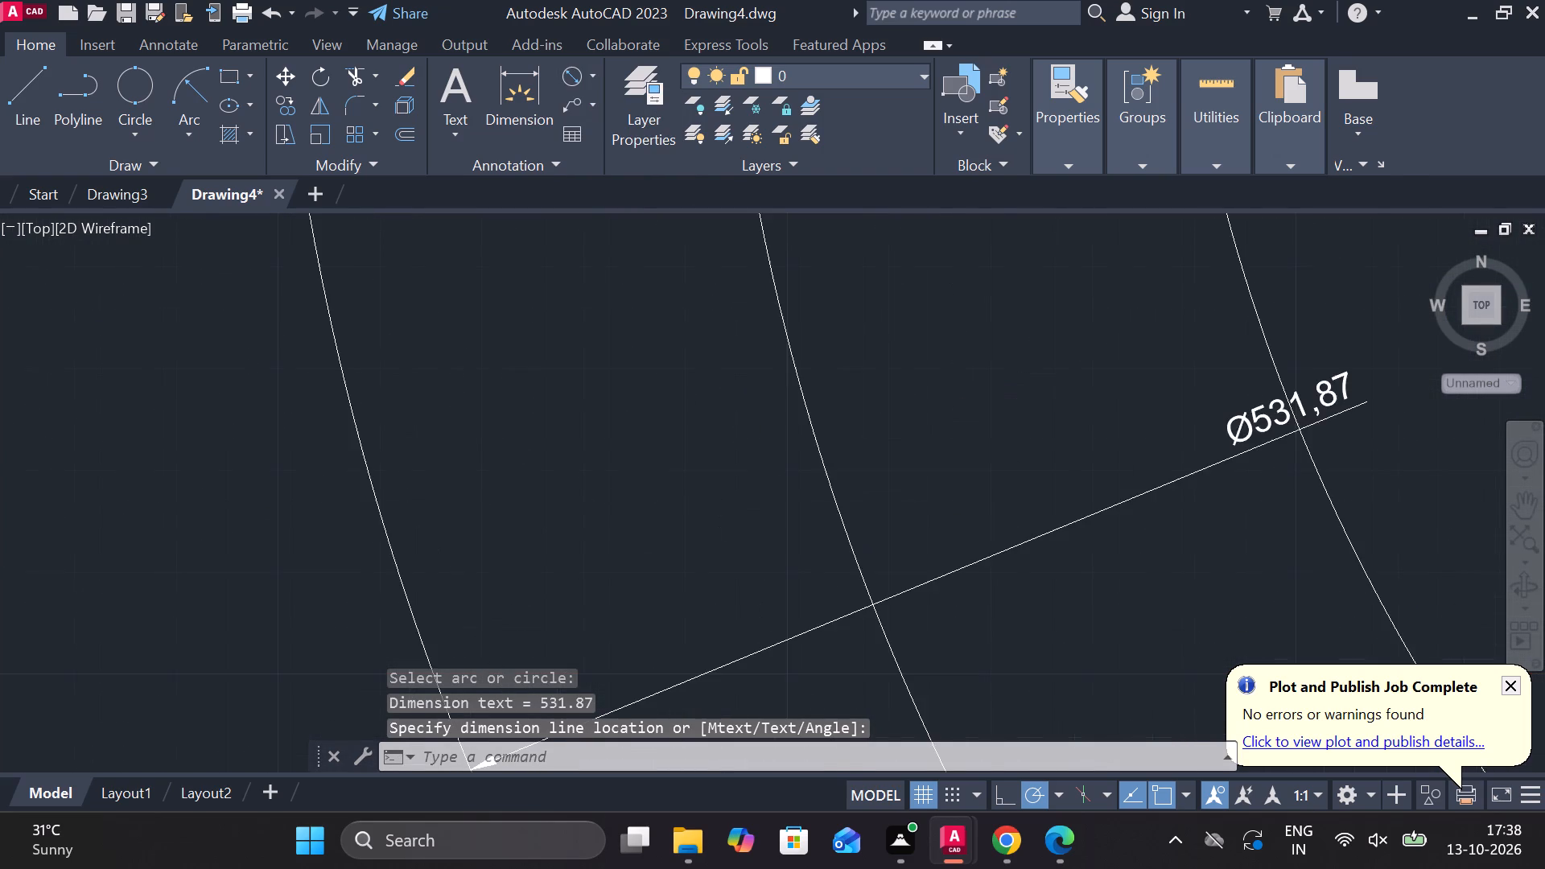
pyautogui.scroll(-20, 481, 381)
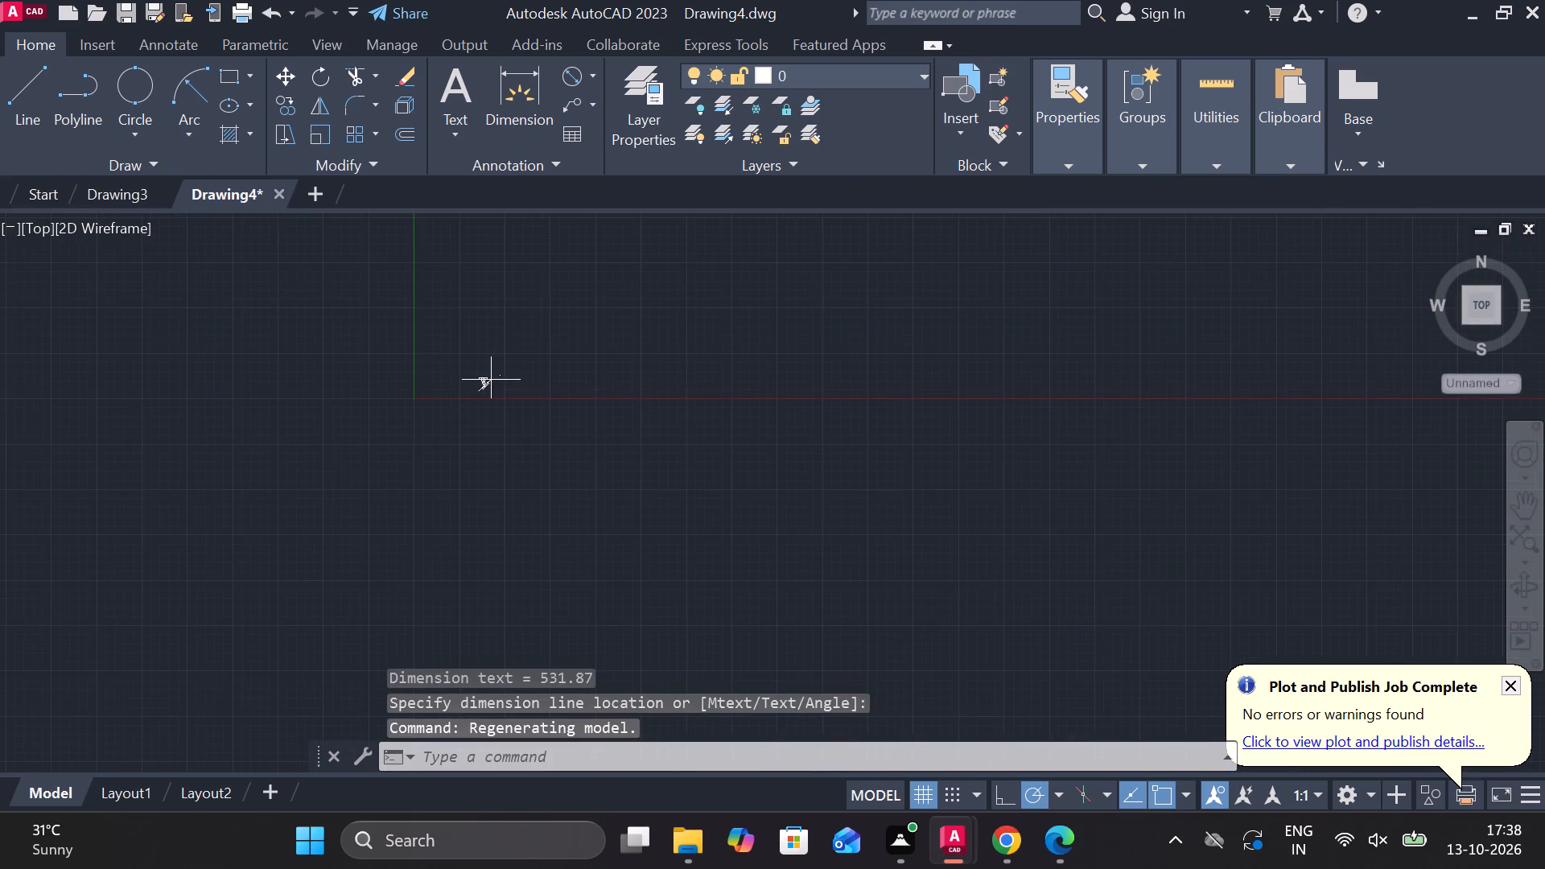
pyautogui.scroll(14, 481, 381)
pyautogui.scroll(-5, 472, 345)
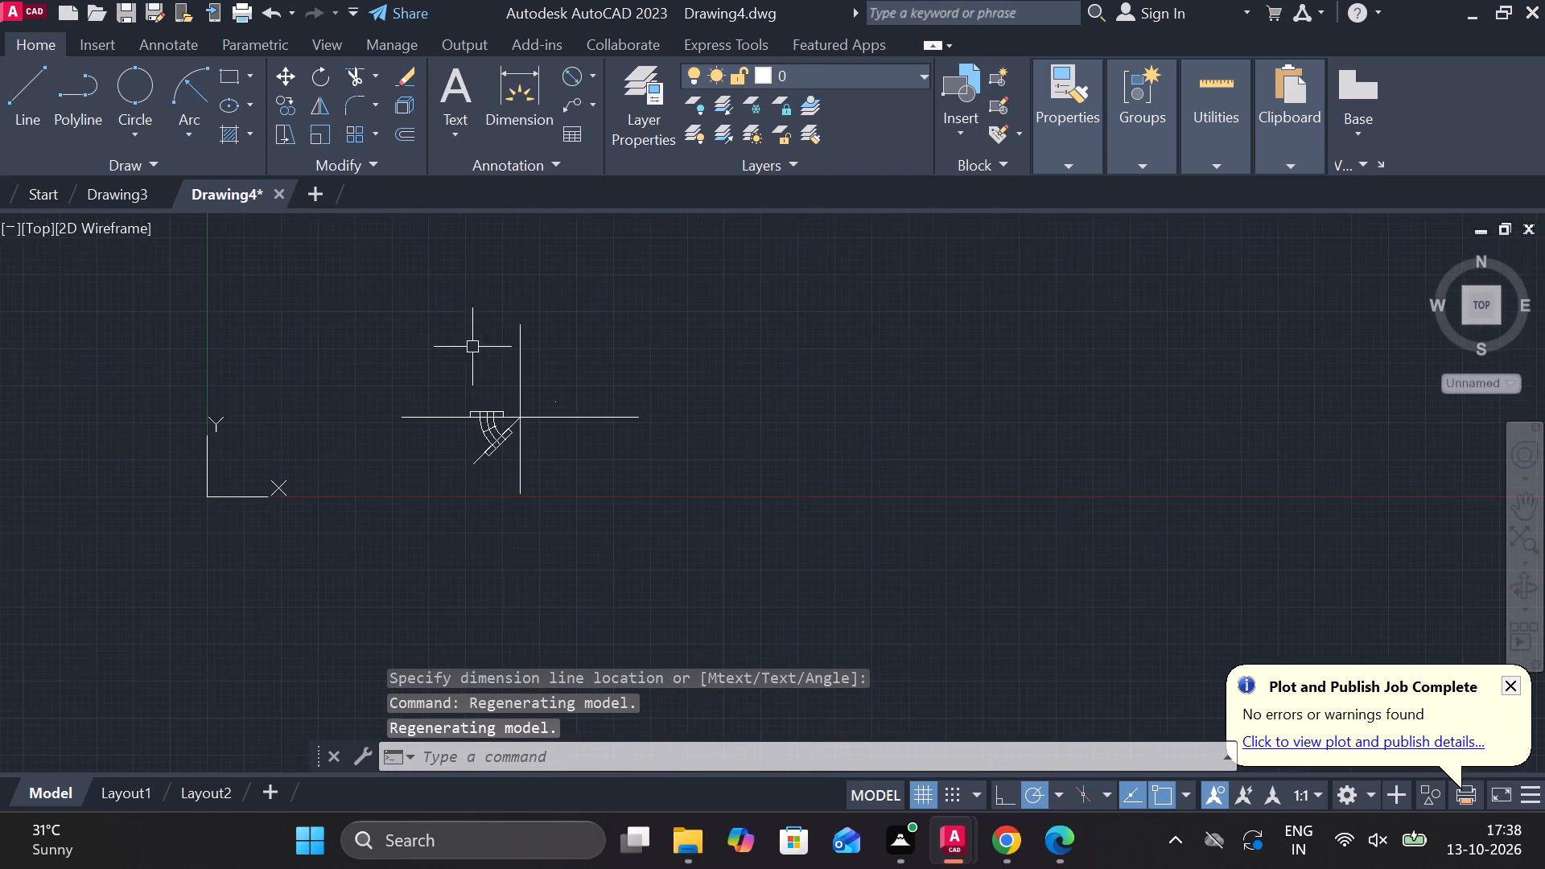
pyautogui.scroll(5, 408, 426)
pyautogui.scroll(-2, 408, 426)
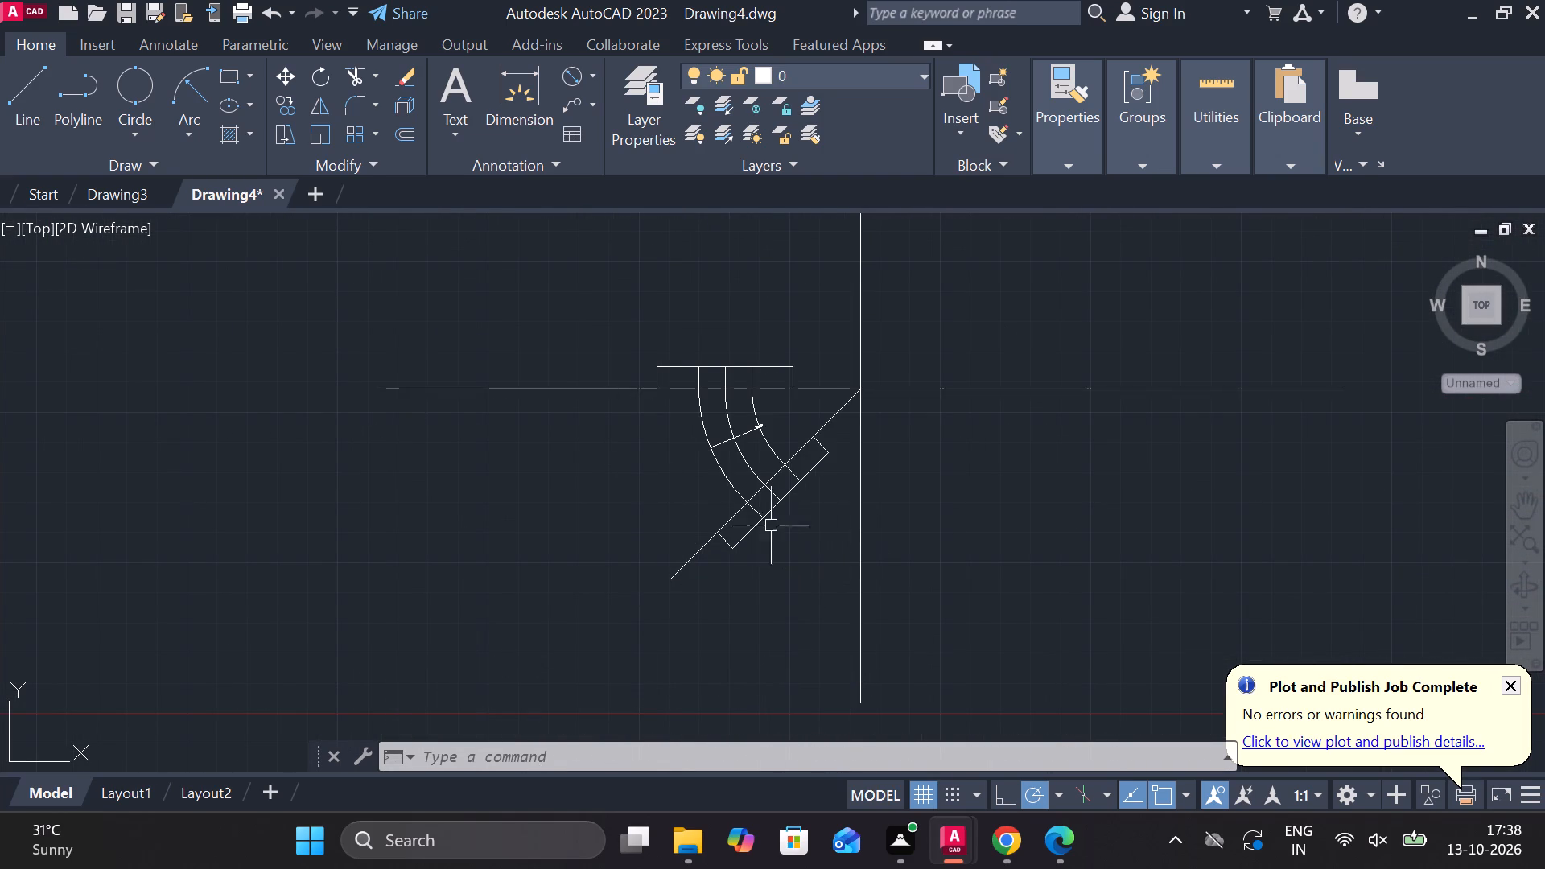
pyautogui.scroll(3, 814, 406)
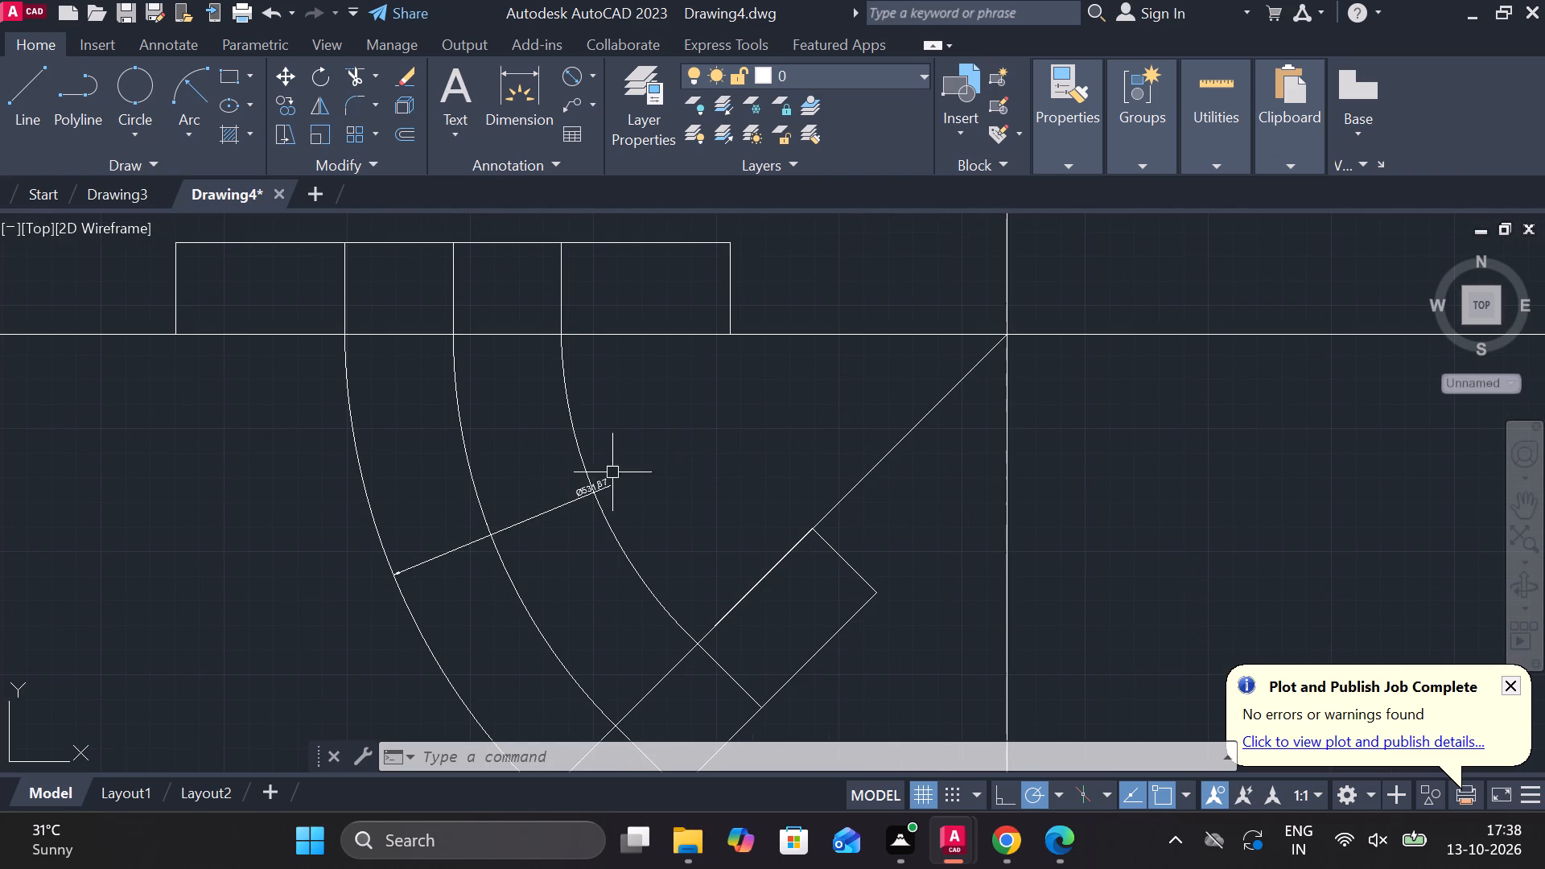
# Undo the diameter dimension and both the outermost and innermost arcs, keeping only the middle arc between the rectangles.
pyautogui.hotkey('ctrl', 'z')
pyautogui.hotkey('ctrl', 'z')
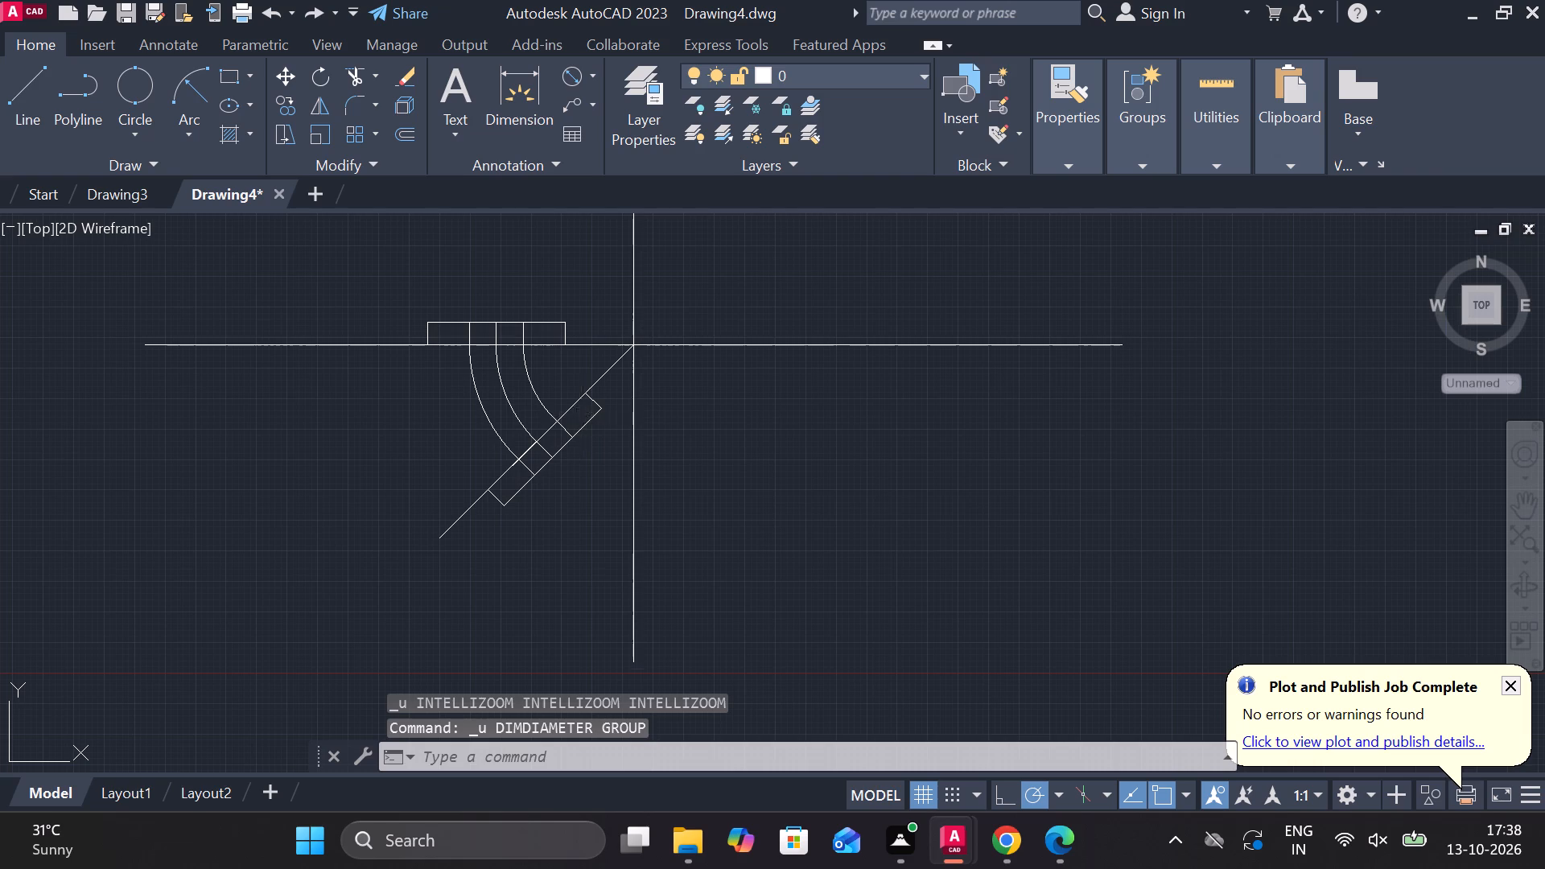
pyautogui.hotkey('ctrl', 'z')
pyautogui.hotkey('ctrl', 'z')
pyautogui.hotkey('ctrl', 'z')
pyautogui.hotkey('ctrl', 'z')
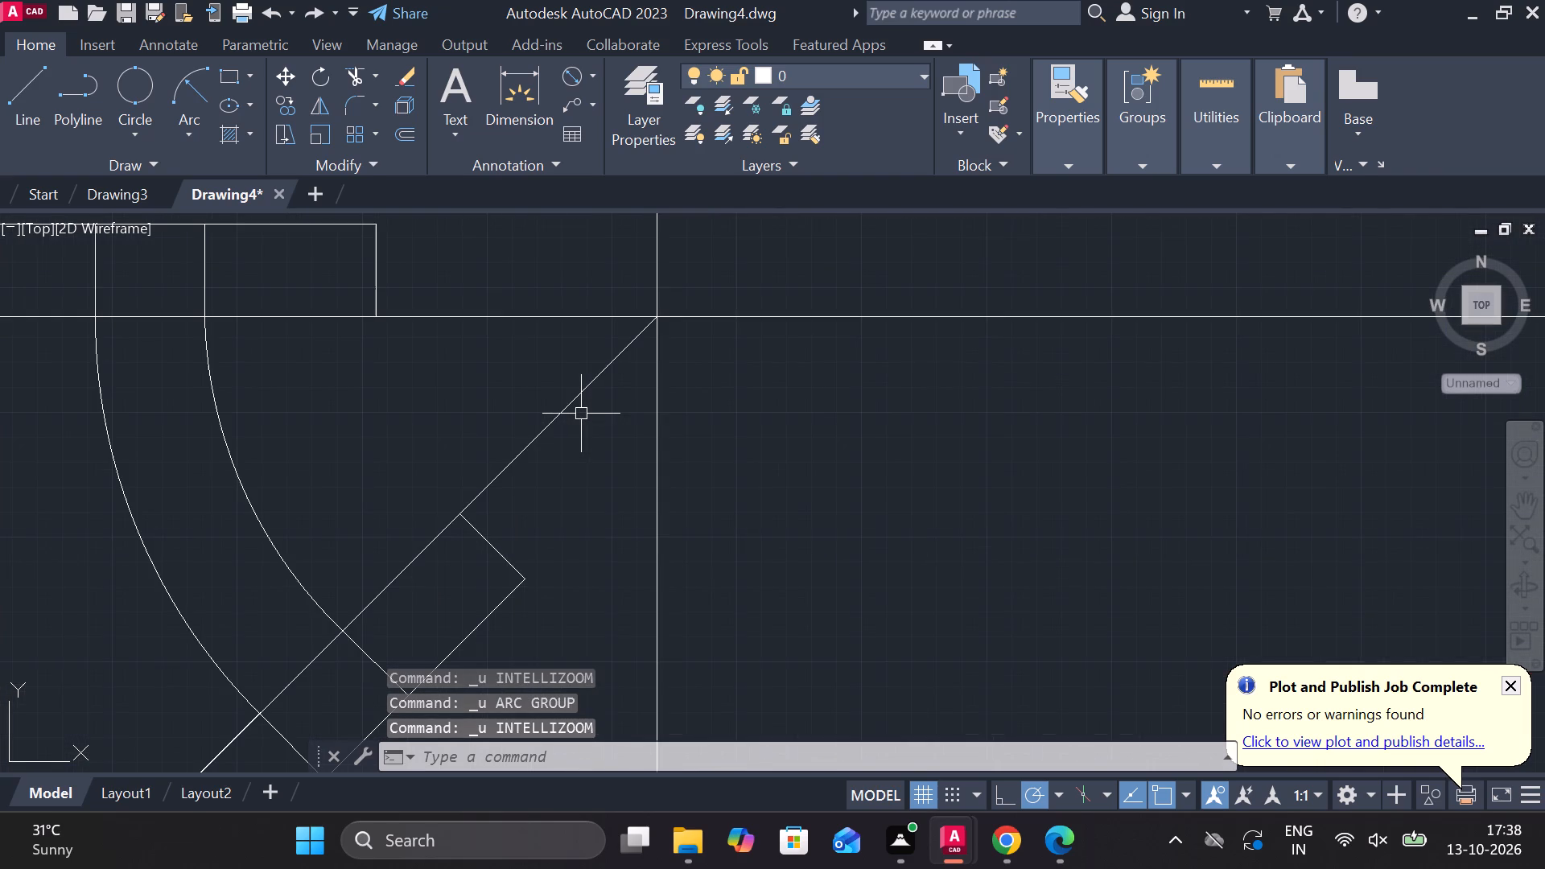
pyautogui.hotkey('ctrl', 'z')
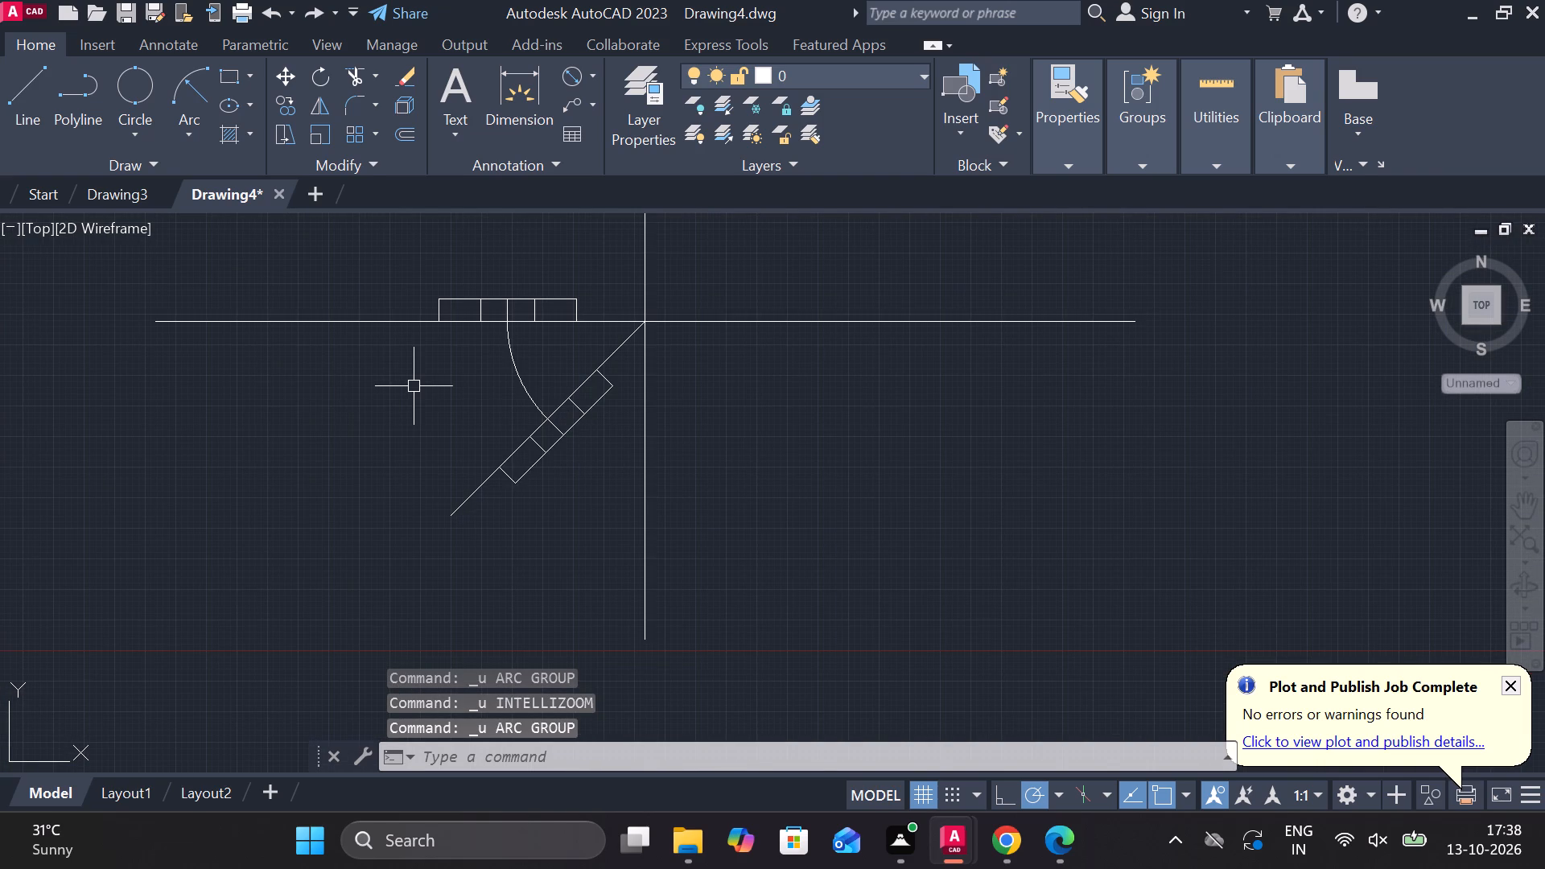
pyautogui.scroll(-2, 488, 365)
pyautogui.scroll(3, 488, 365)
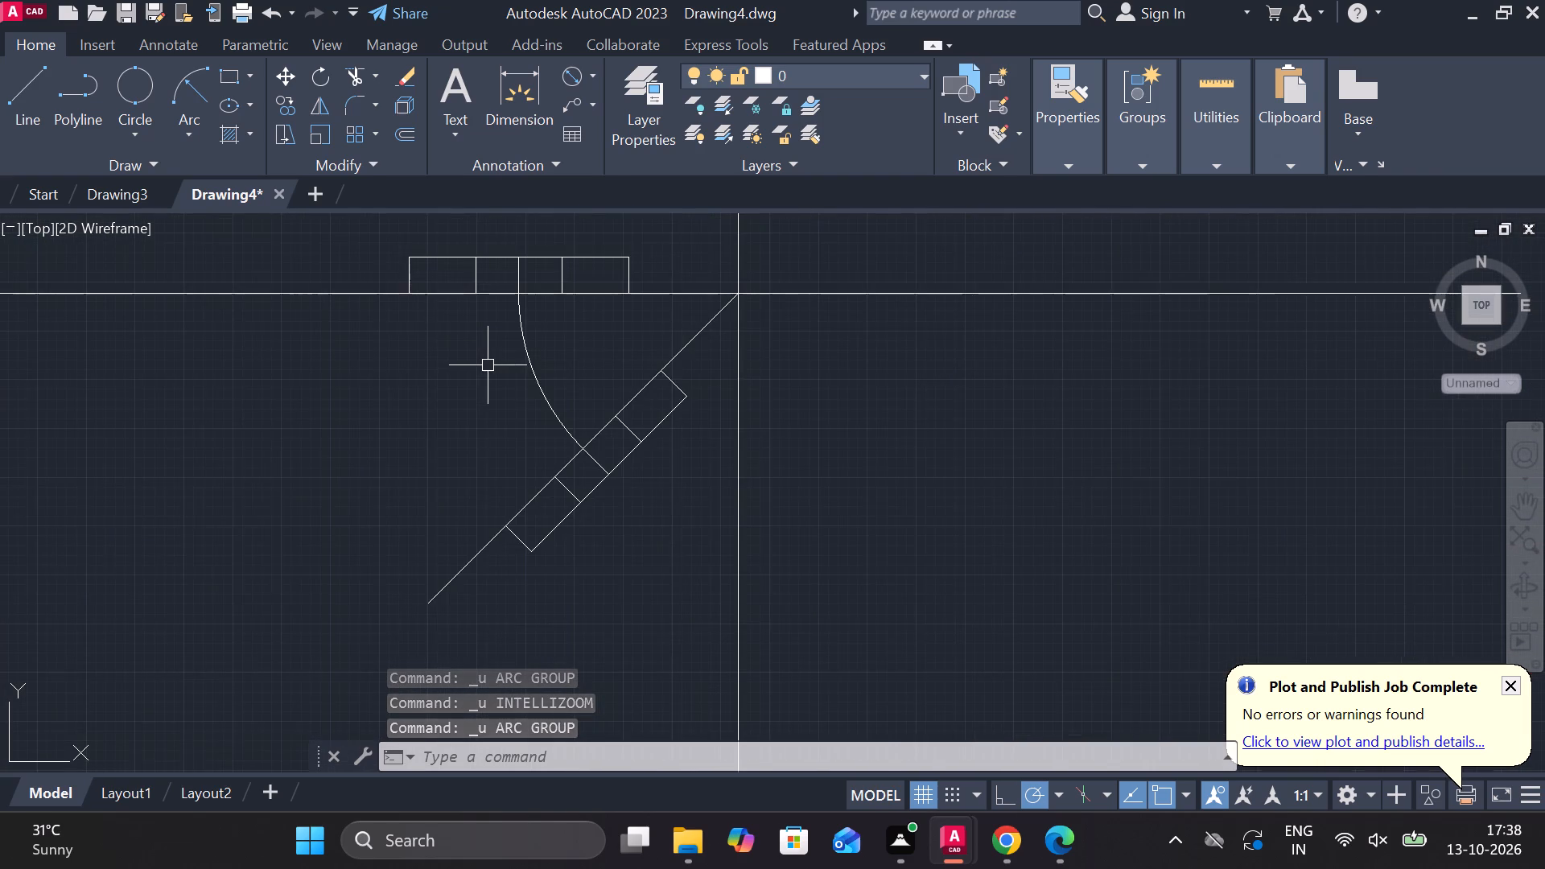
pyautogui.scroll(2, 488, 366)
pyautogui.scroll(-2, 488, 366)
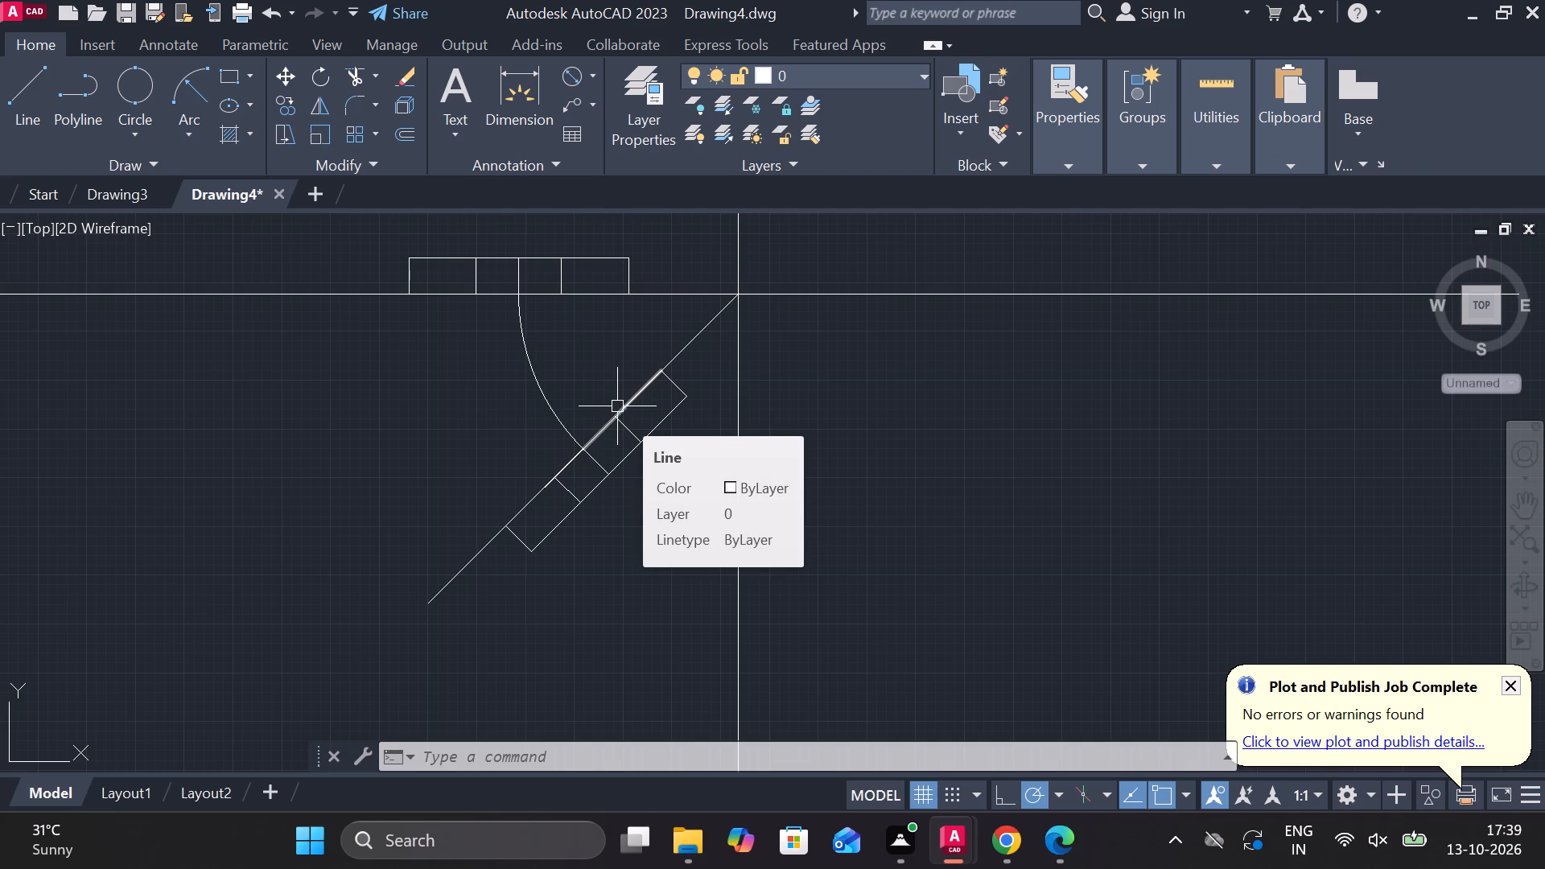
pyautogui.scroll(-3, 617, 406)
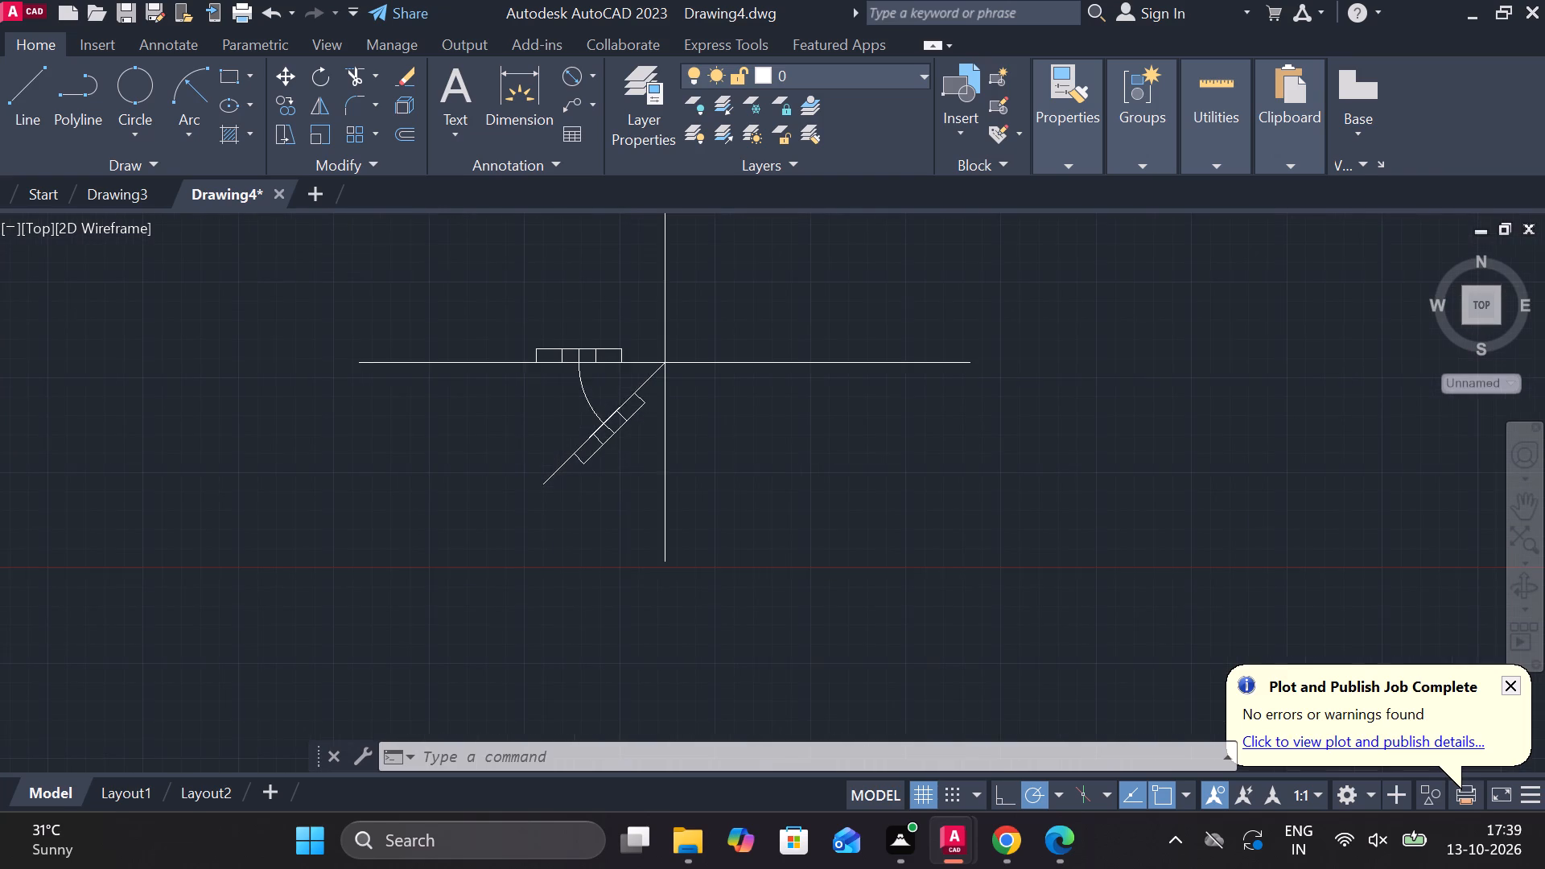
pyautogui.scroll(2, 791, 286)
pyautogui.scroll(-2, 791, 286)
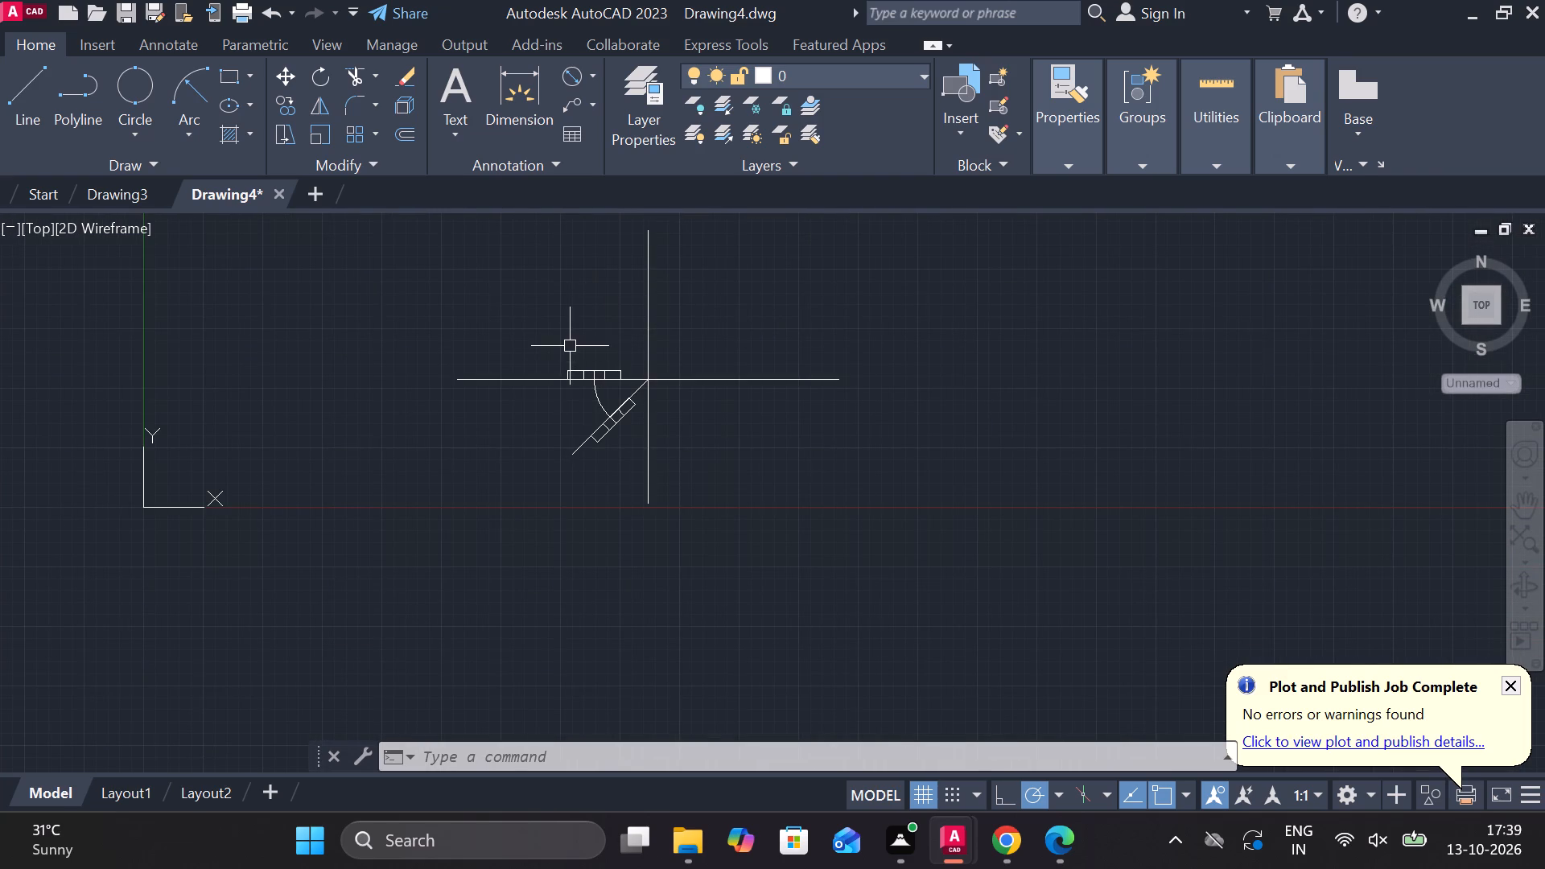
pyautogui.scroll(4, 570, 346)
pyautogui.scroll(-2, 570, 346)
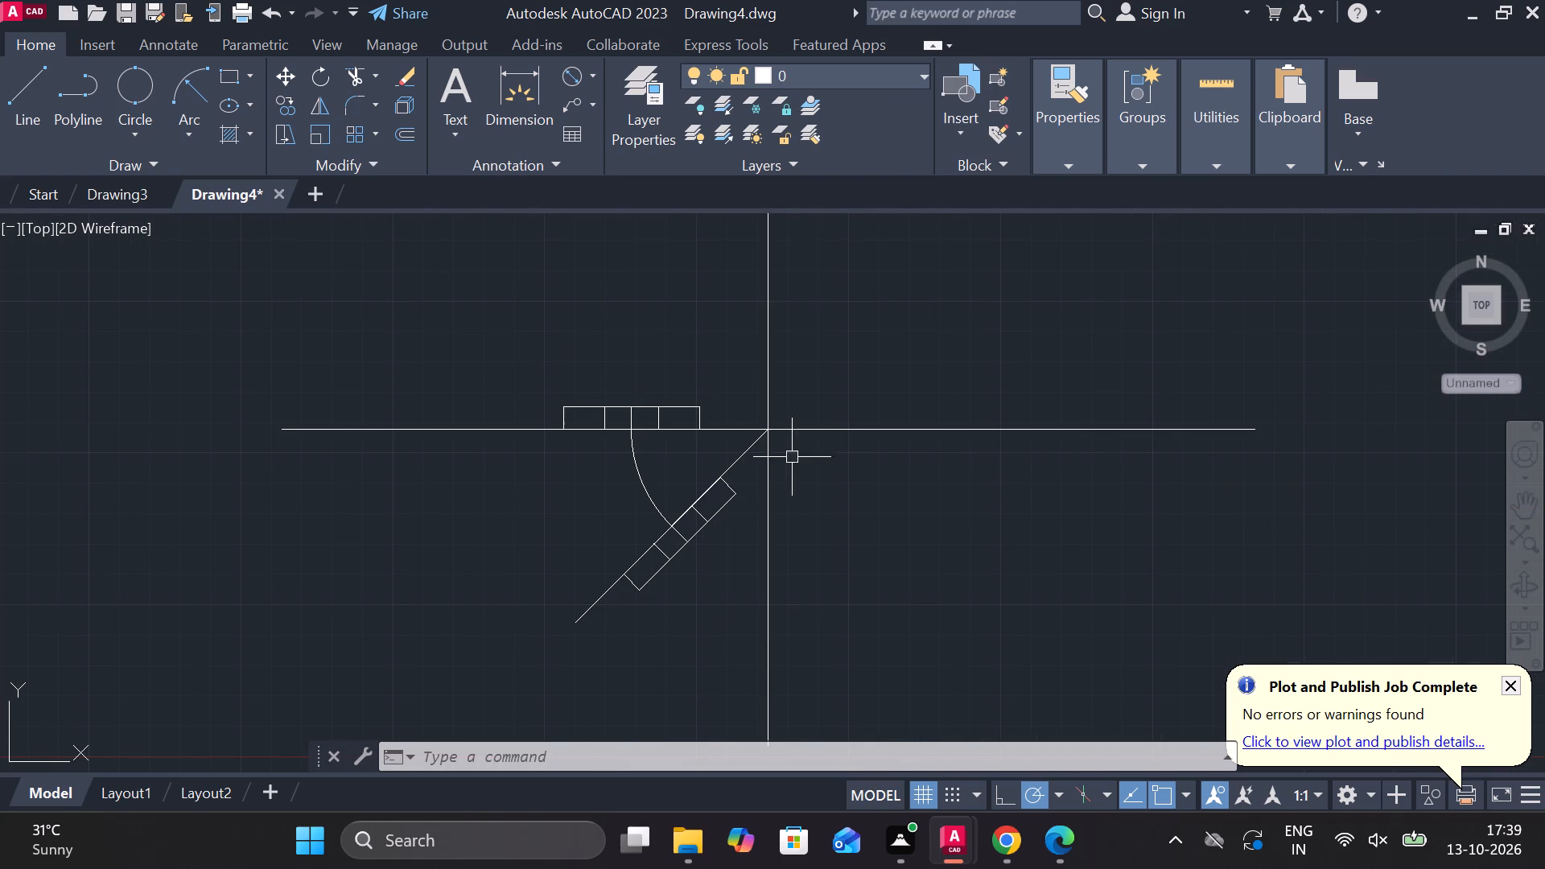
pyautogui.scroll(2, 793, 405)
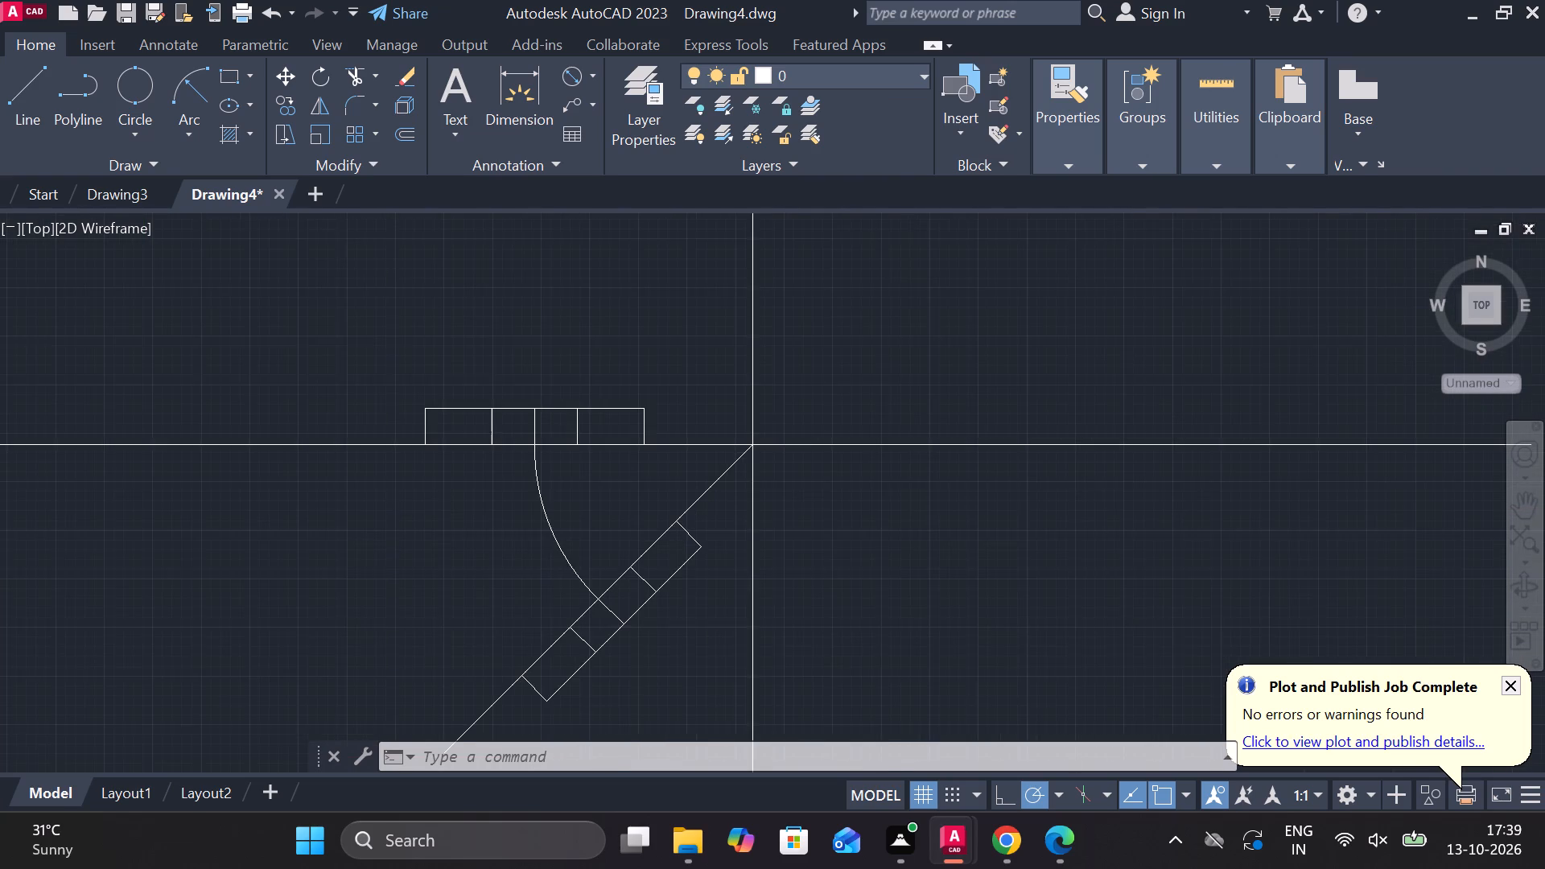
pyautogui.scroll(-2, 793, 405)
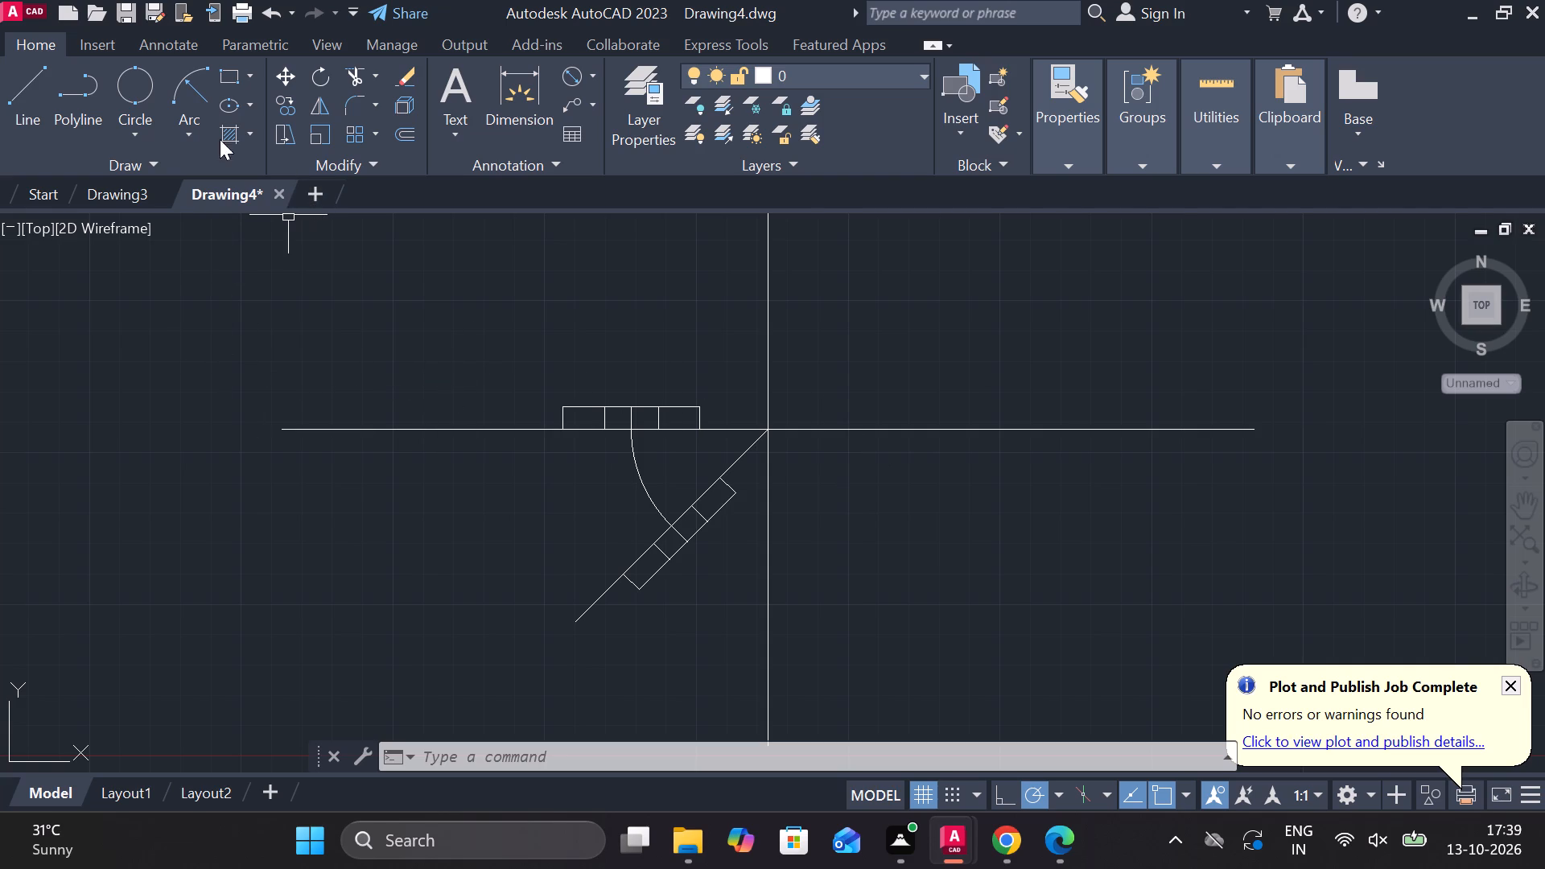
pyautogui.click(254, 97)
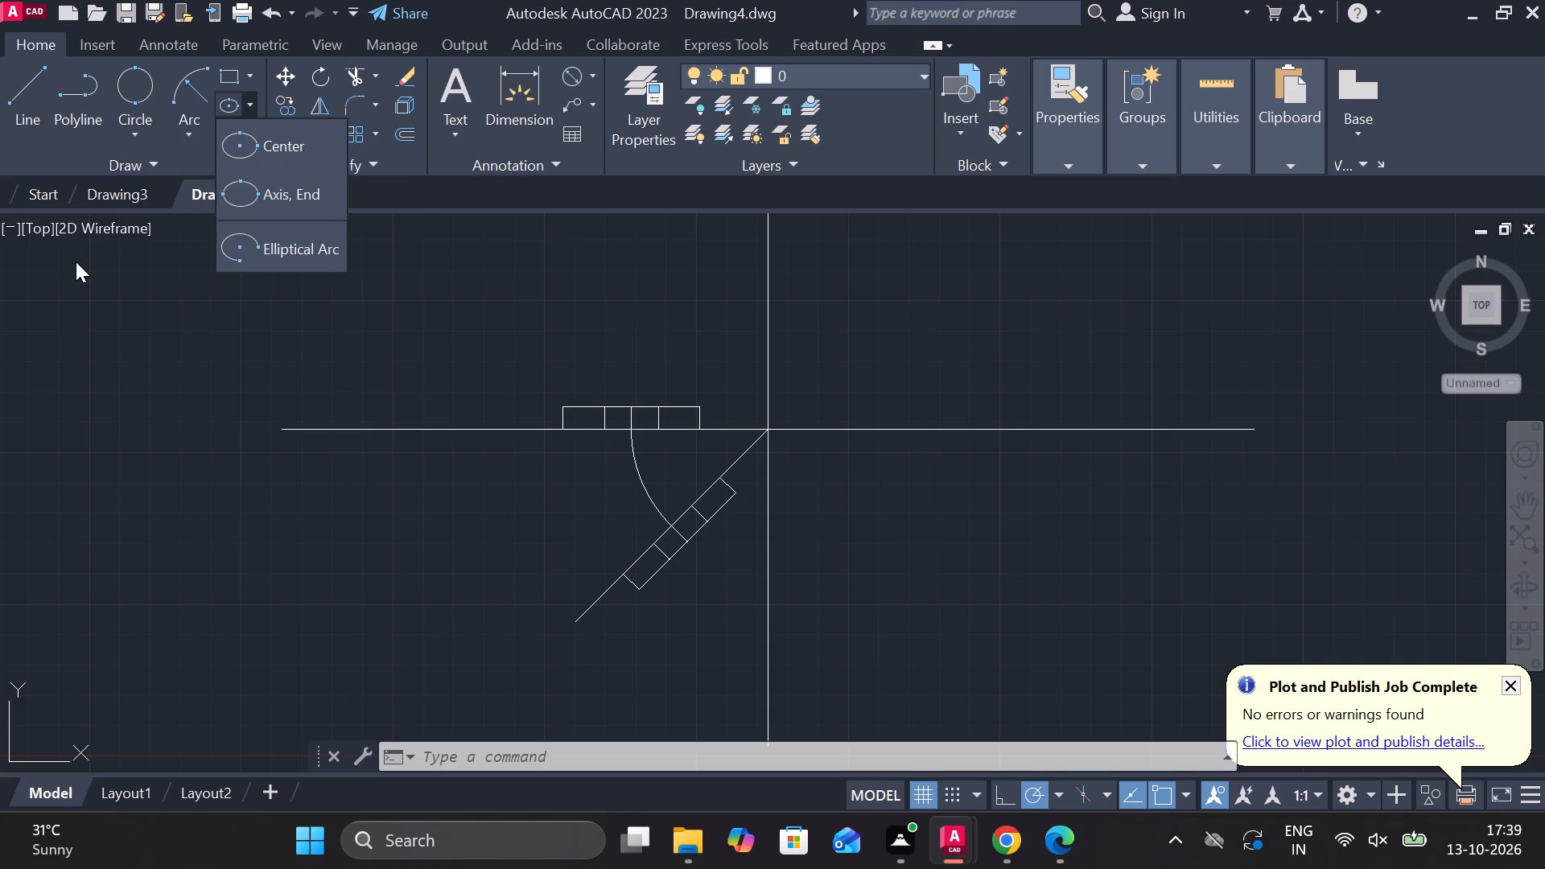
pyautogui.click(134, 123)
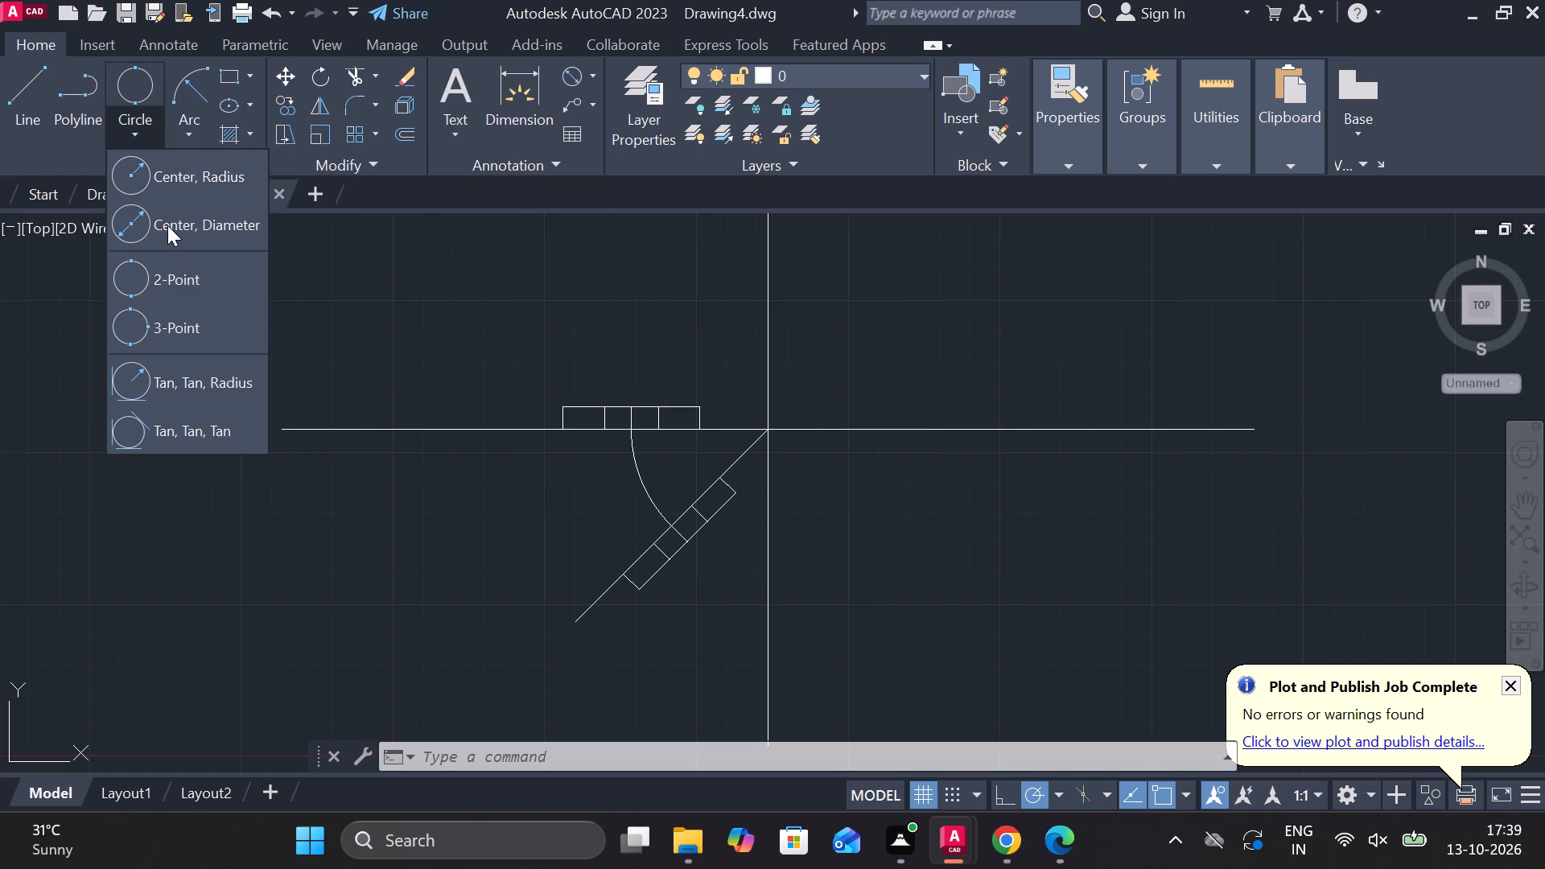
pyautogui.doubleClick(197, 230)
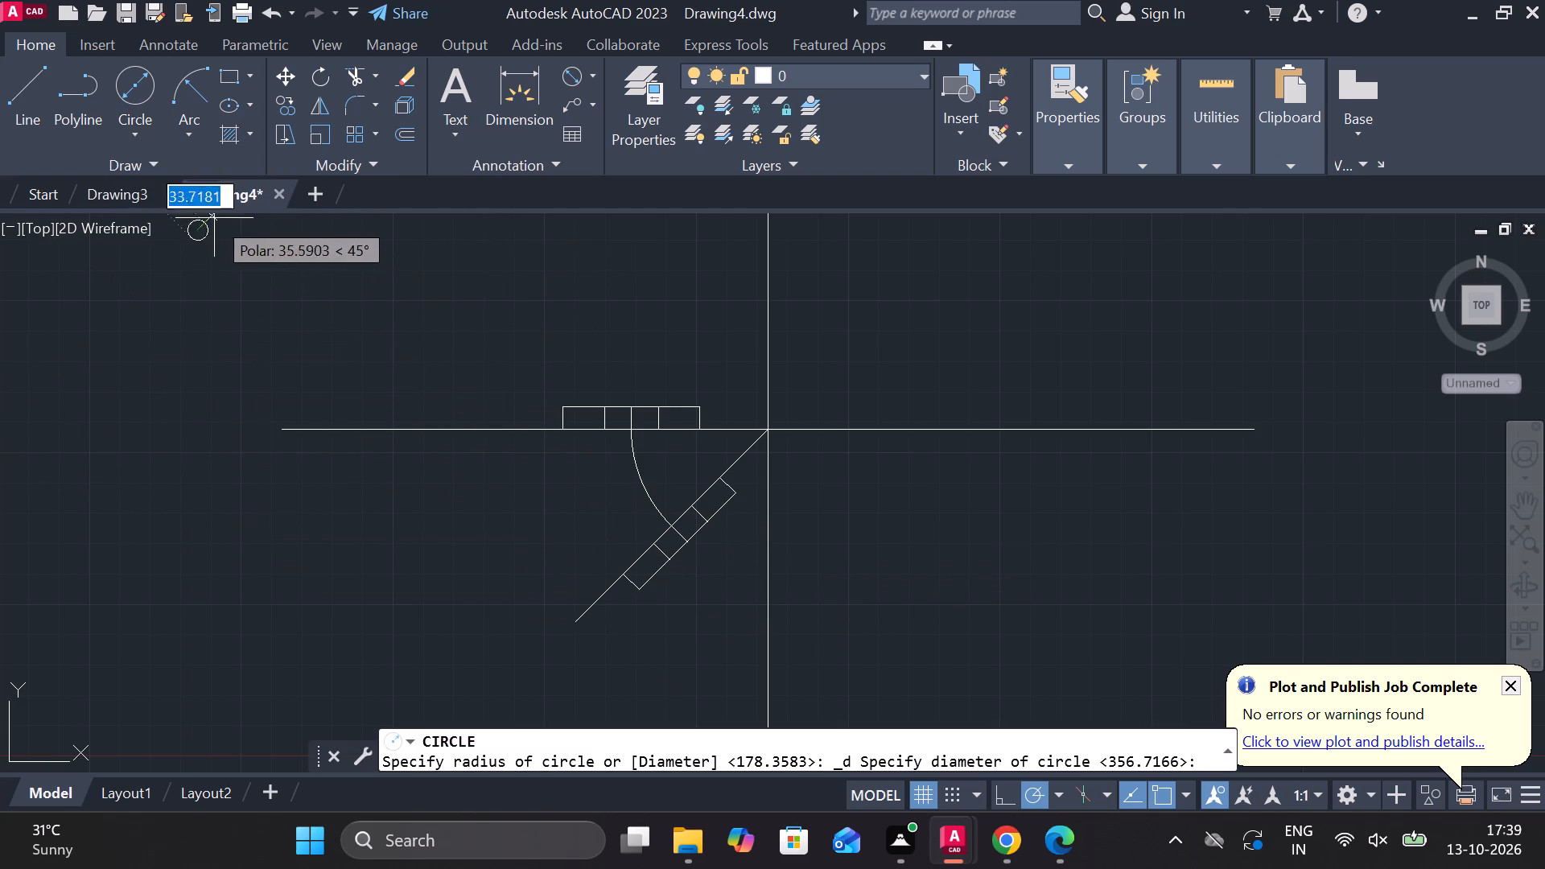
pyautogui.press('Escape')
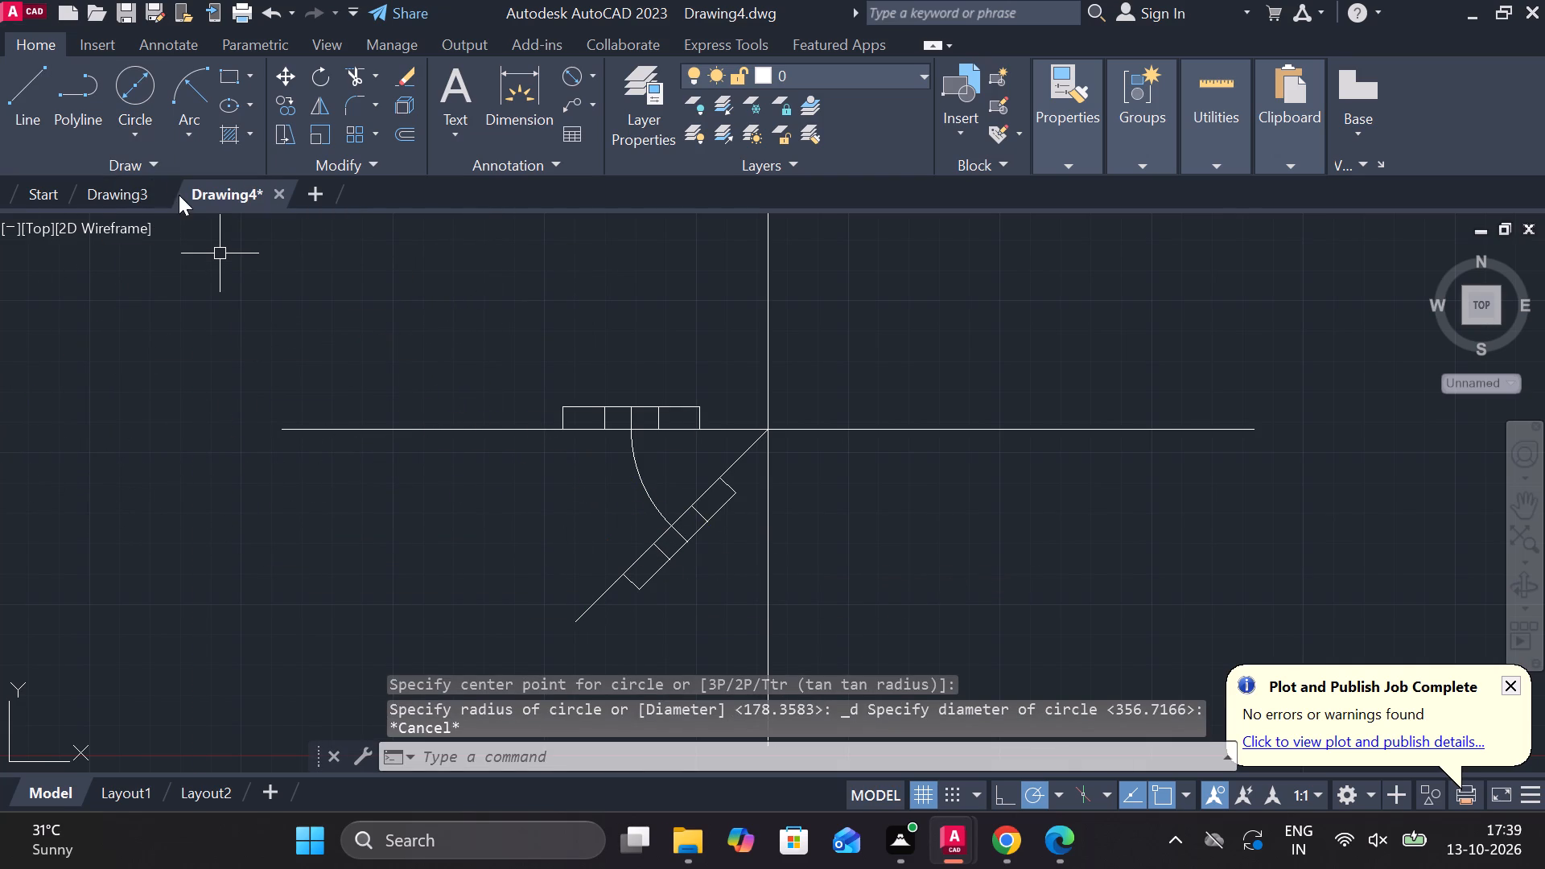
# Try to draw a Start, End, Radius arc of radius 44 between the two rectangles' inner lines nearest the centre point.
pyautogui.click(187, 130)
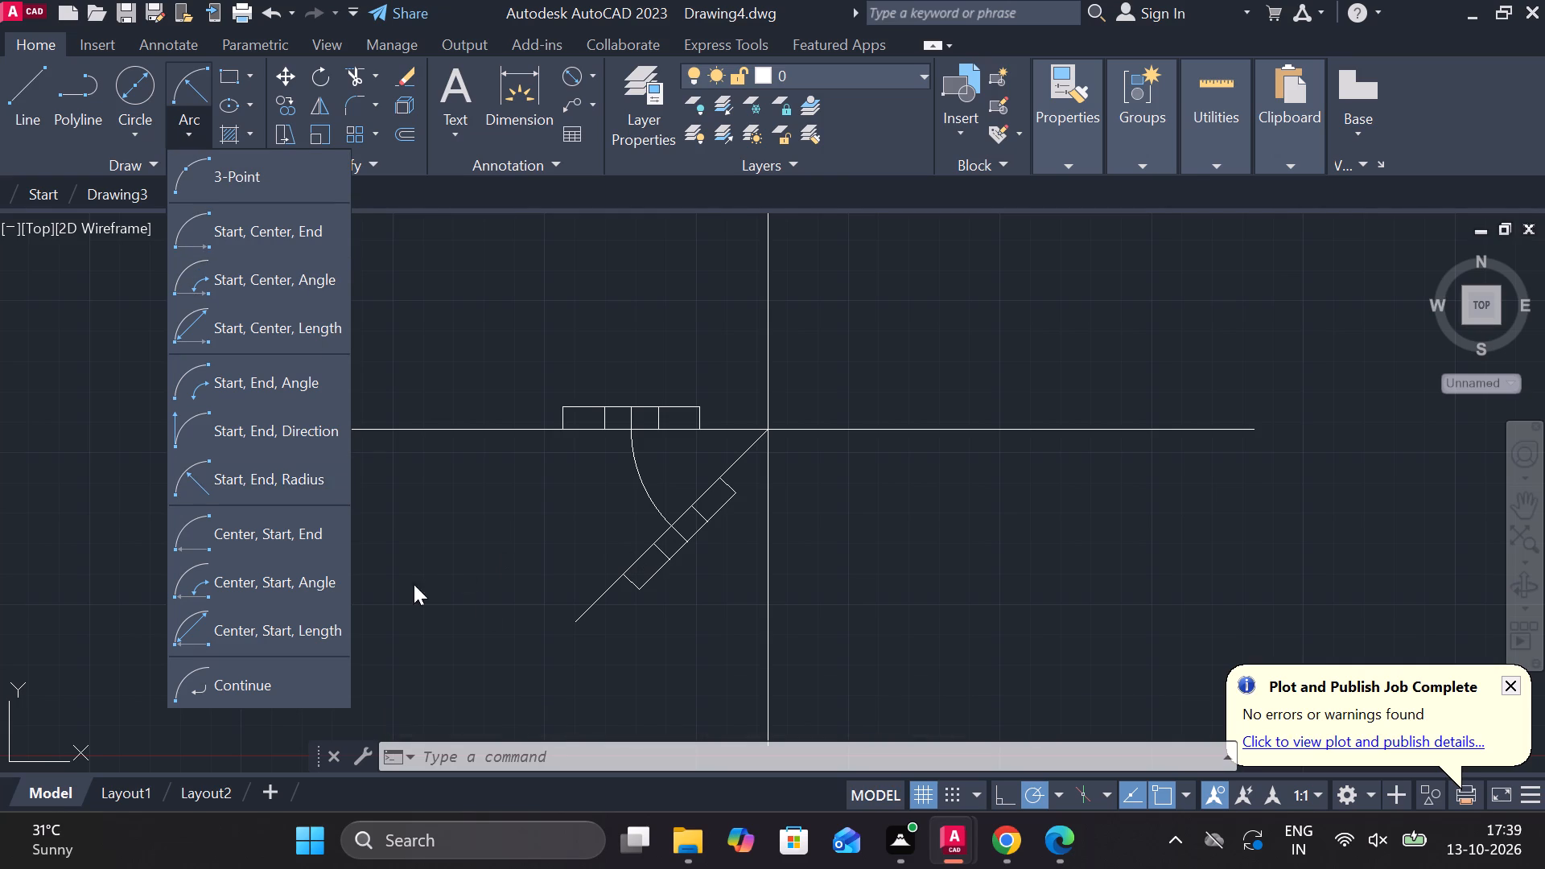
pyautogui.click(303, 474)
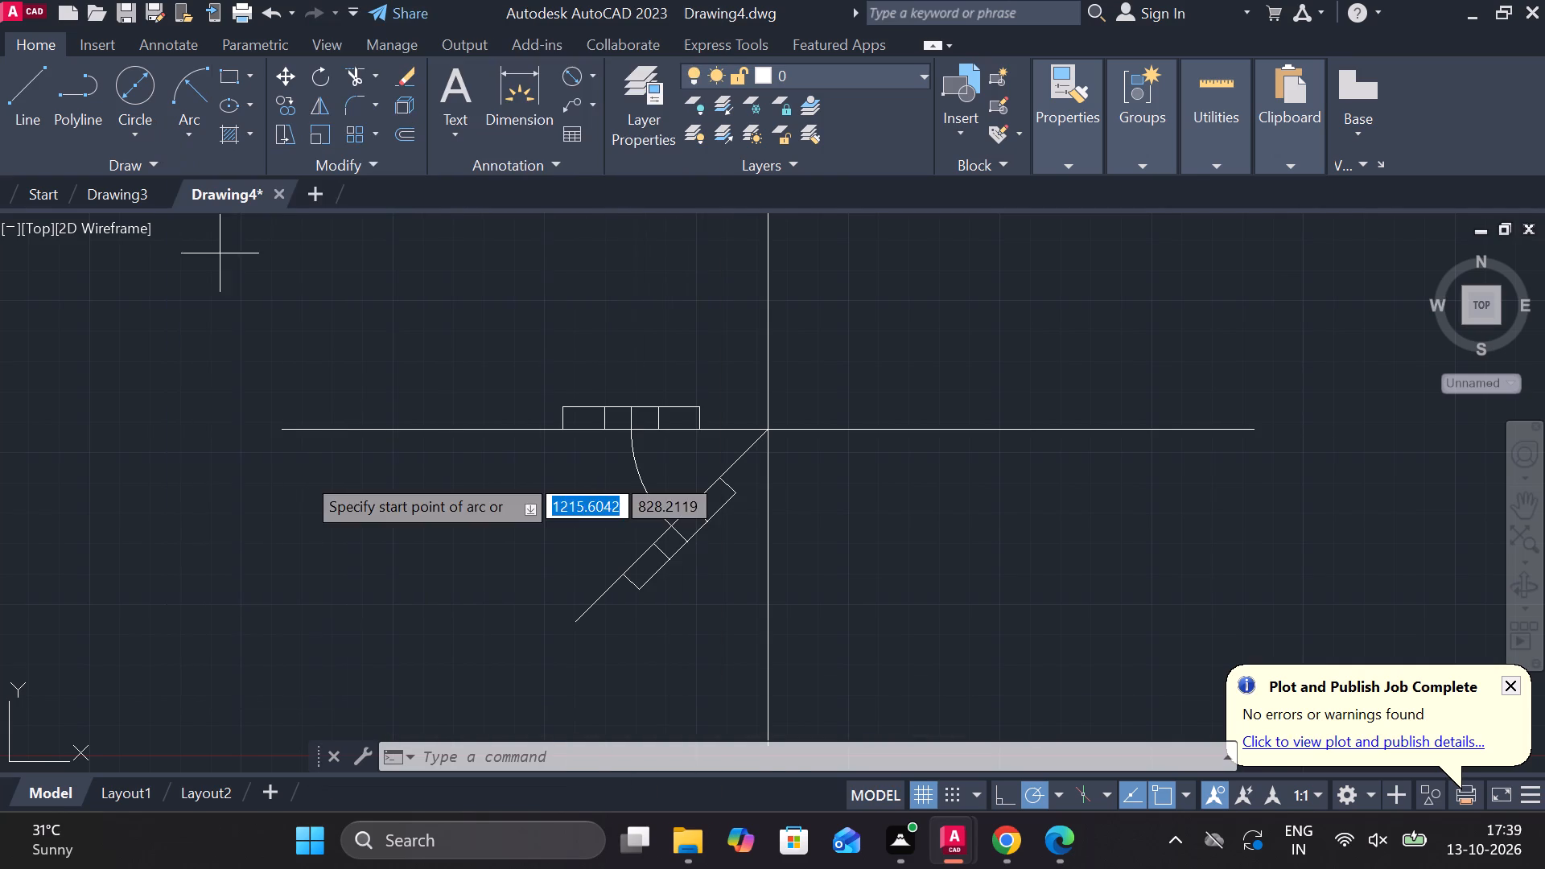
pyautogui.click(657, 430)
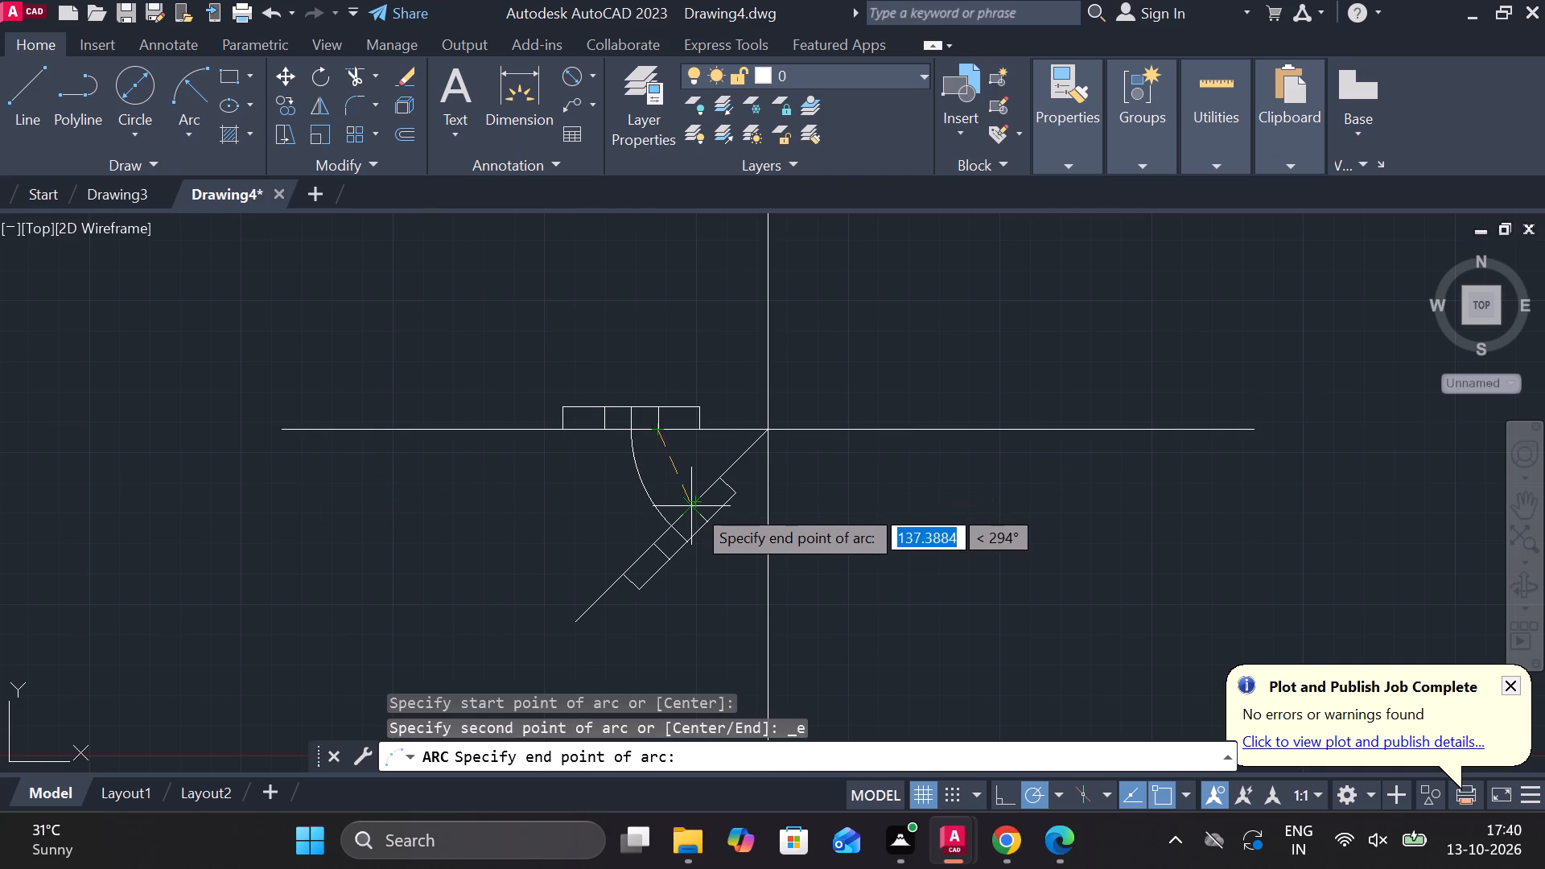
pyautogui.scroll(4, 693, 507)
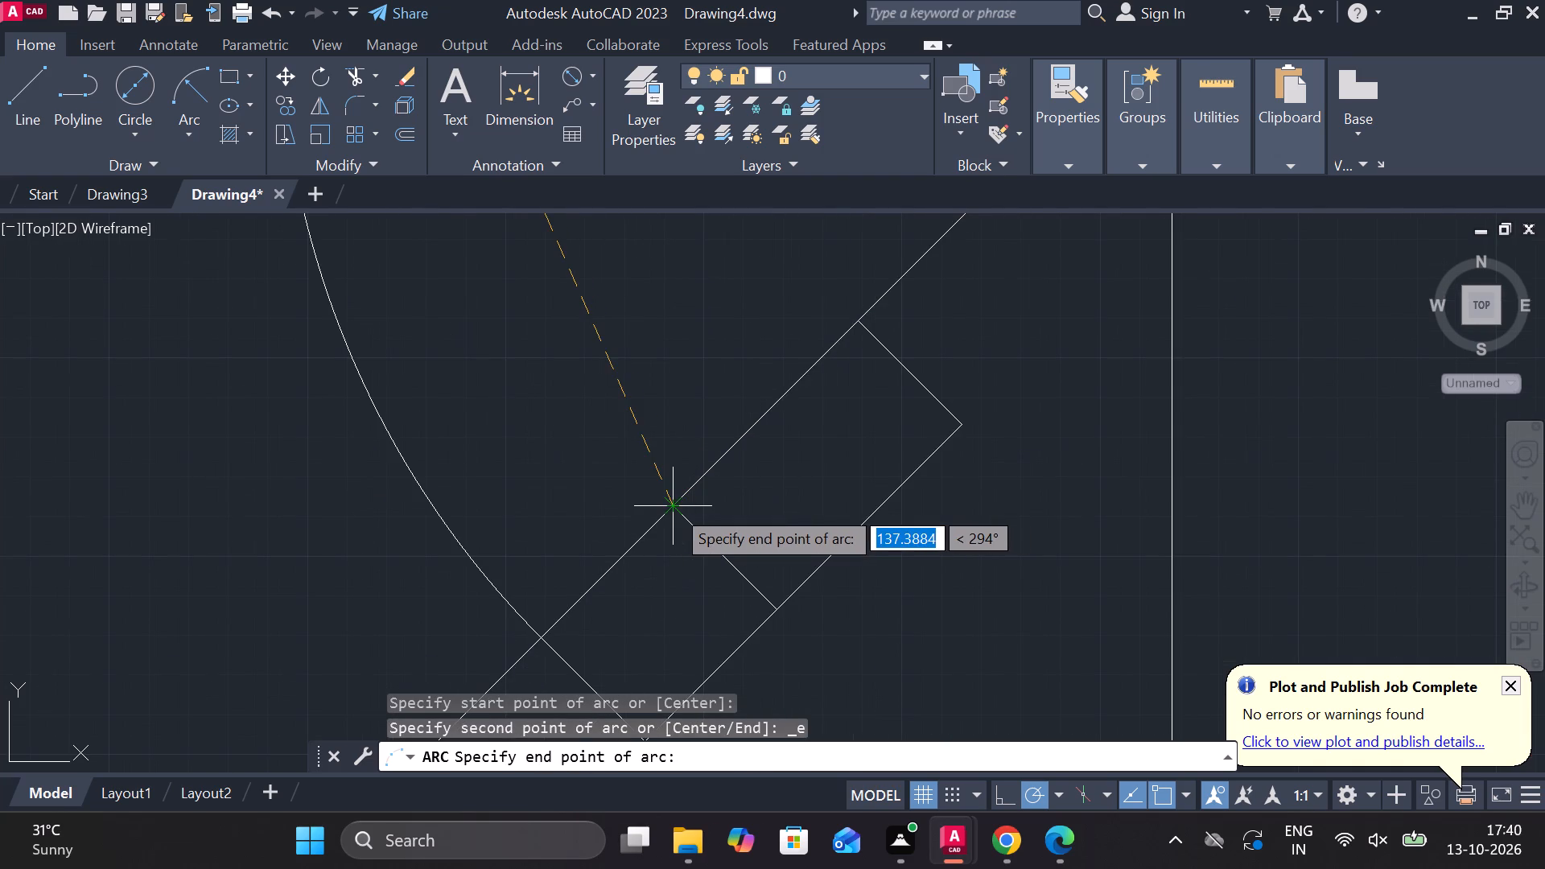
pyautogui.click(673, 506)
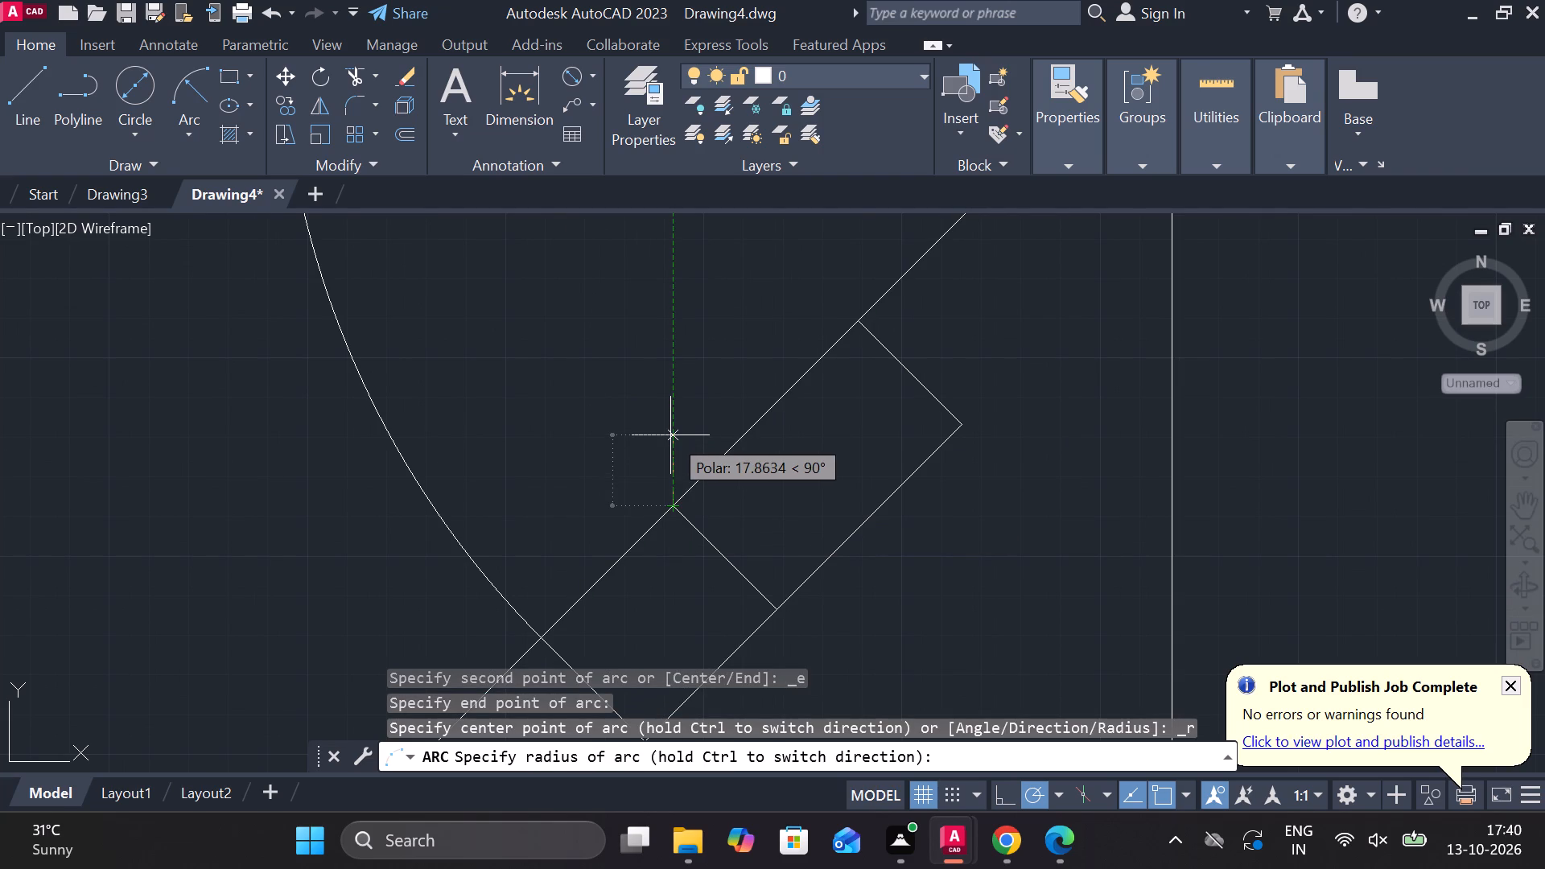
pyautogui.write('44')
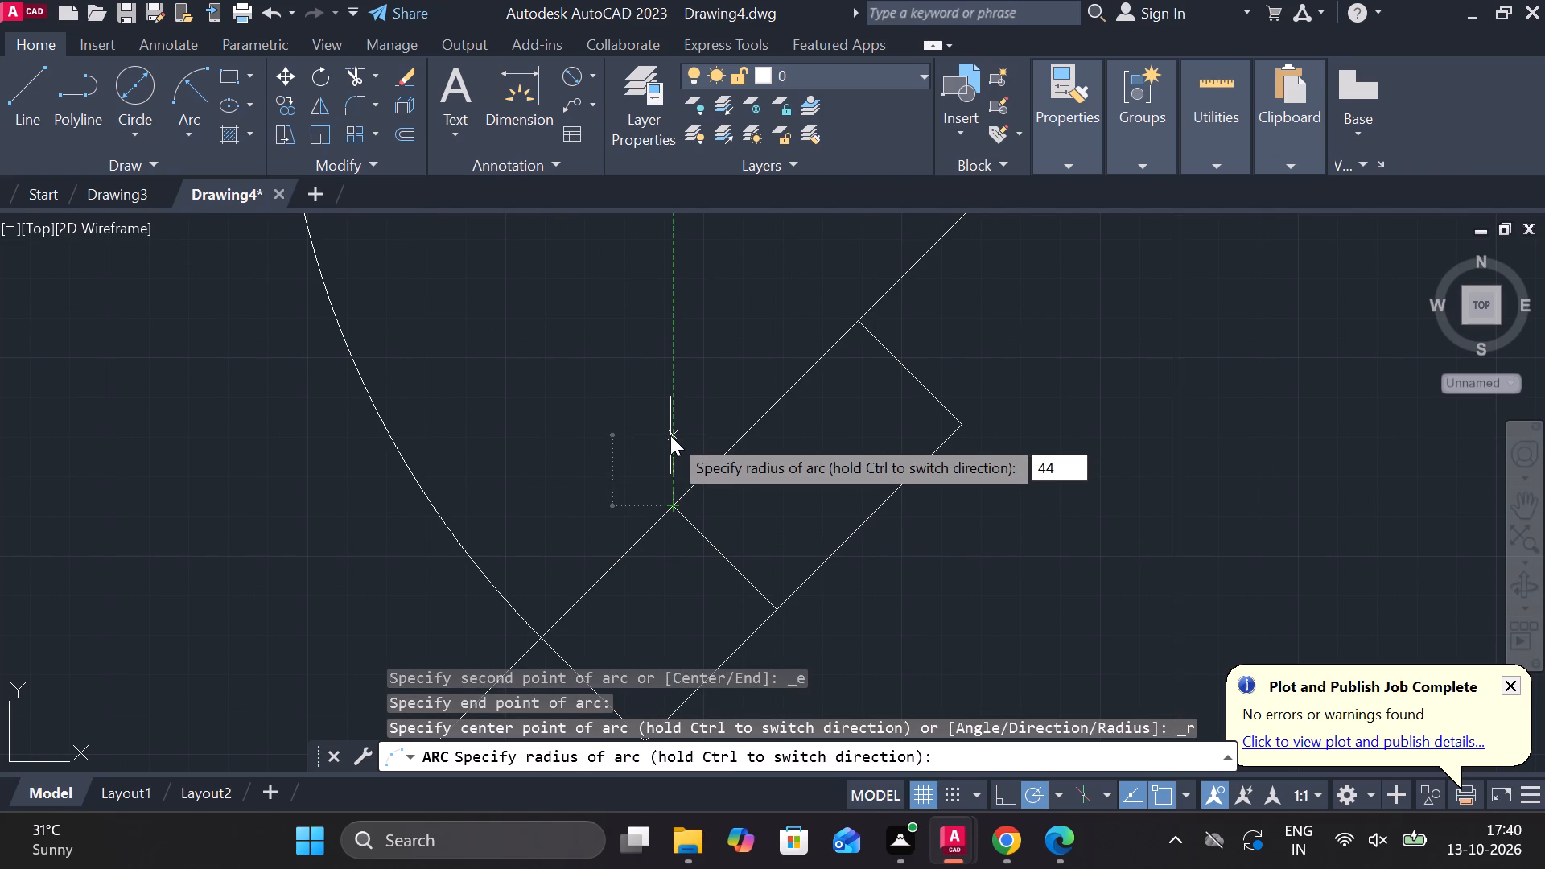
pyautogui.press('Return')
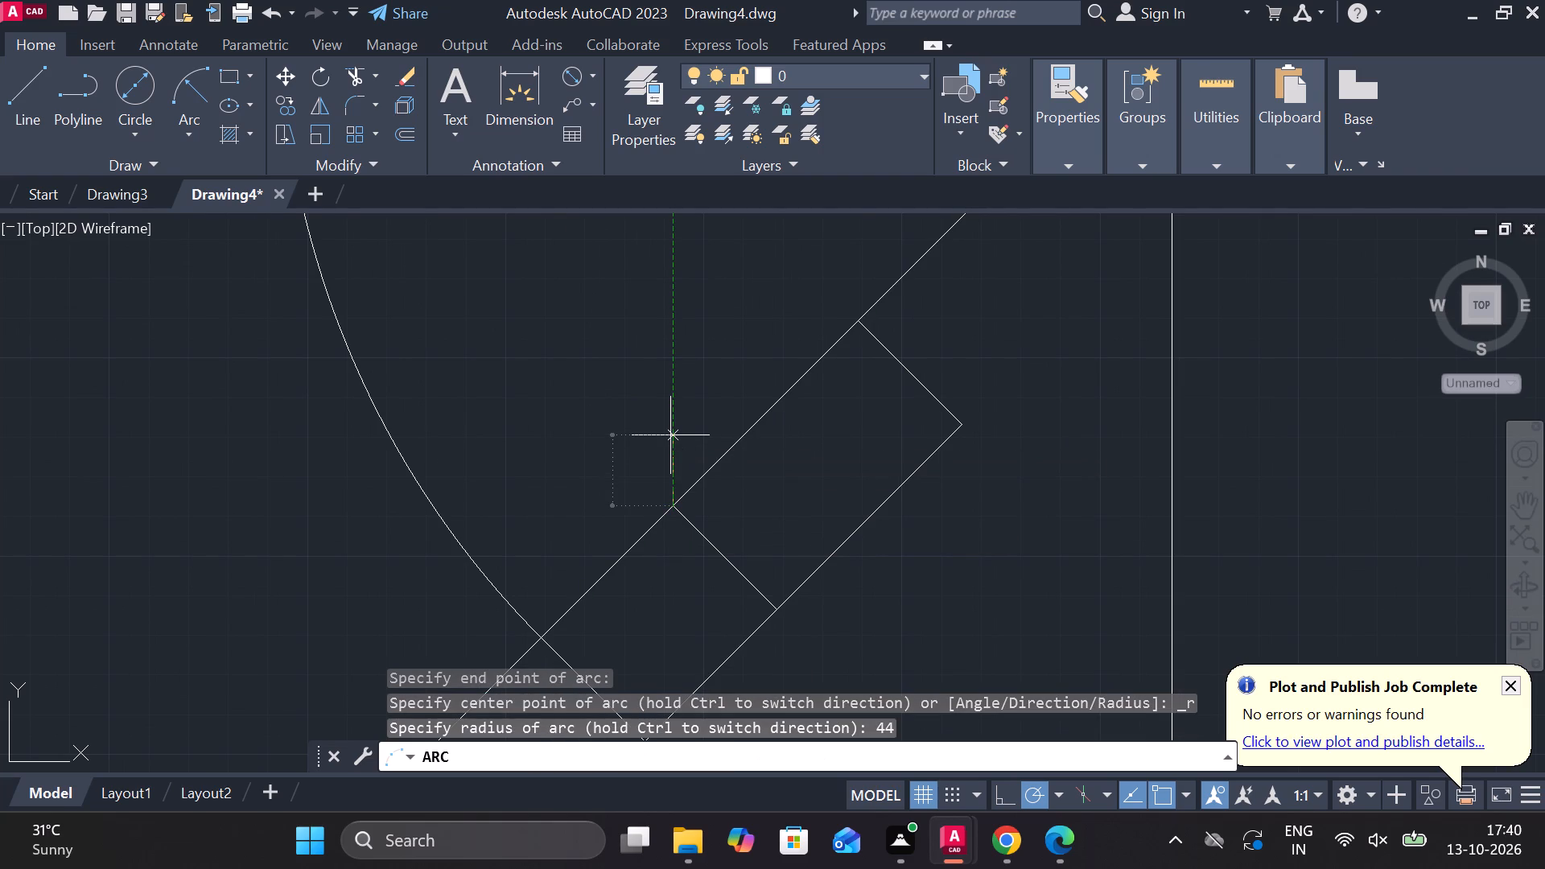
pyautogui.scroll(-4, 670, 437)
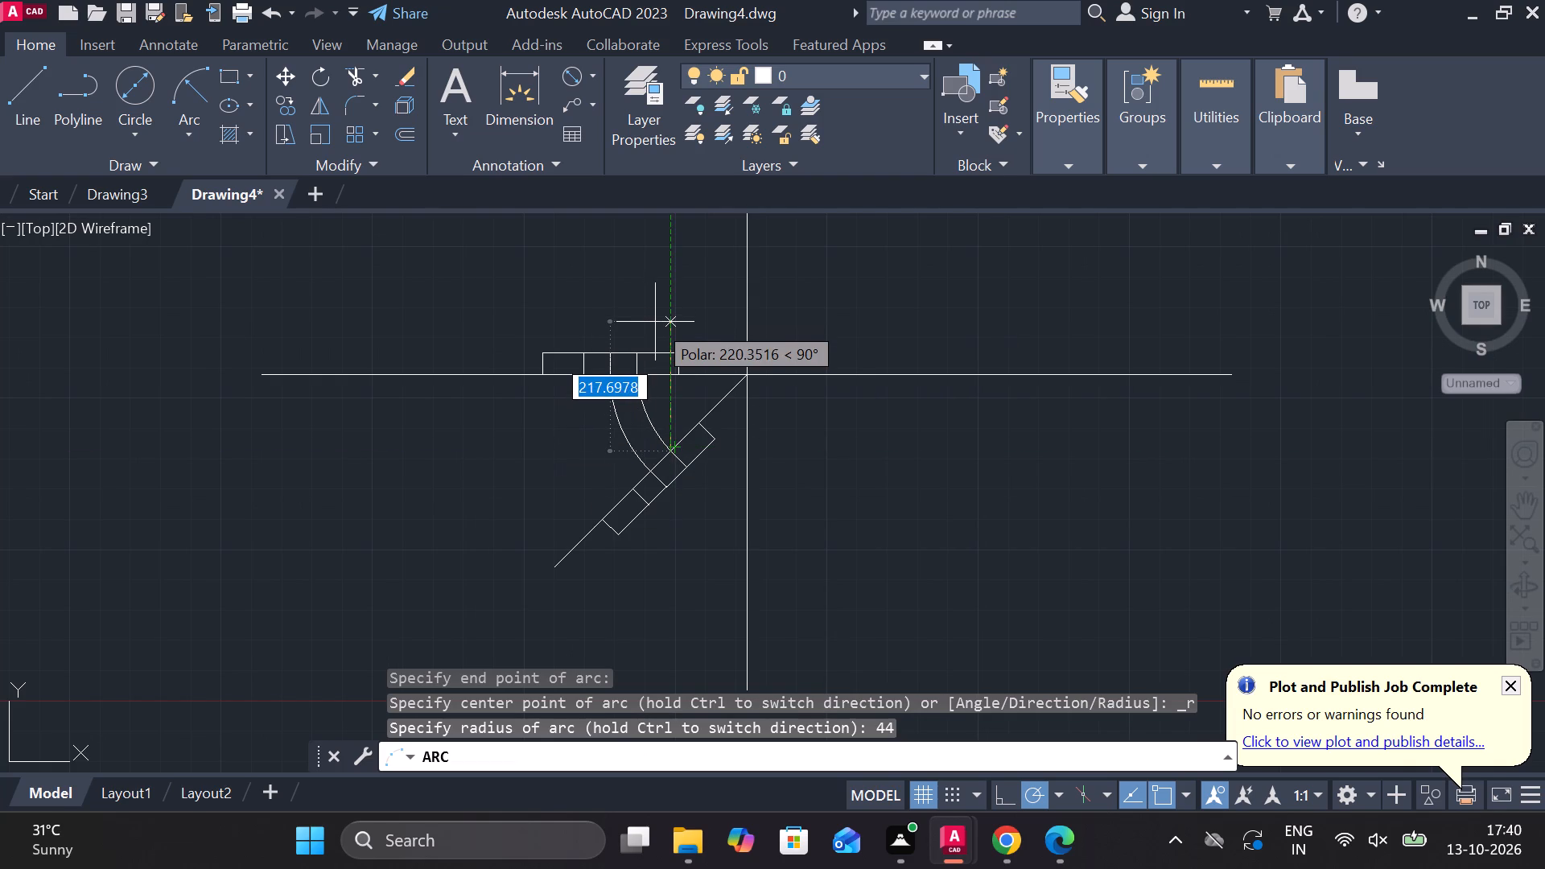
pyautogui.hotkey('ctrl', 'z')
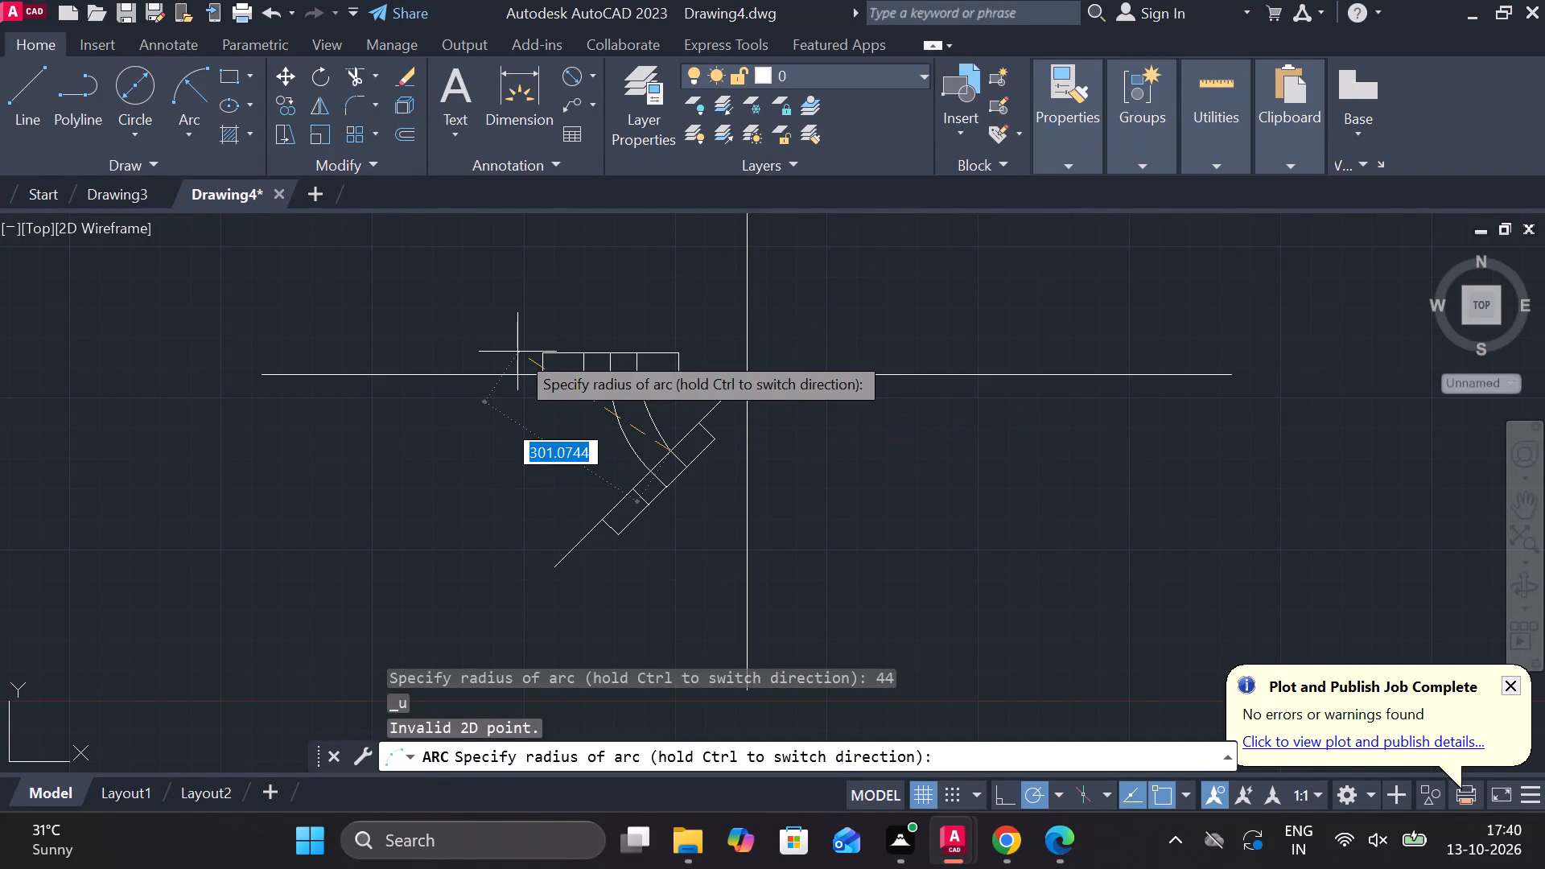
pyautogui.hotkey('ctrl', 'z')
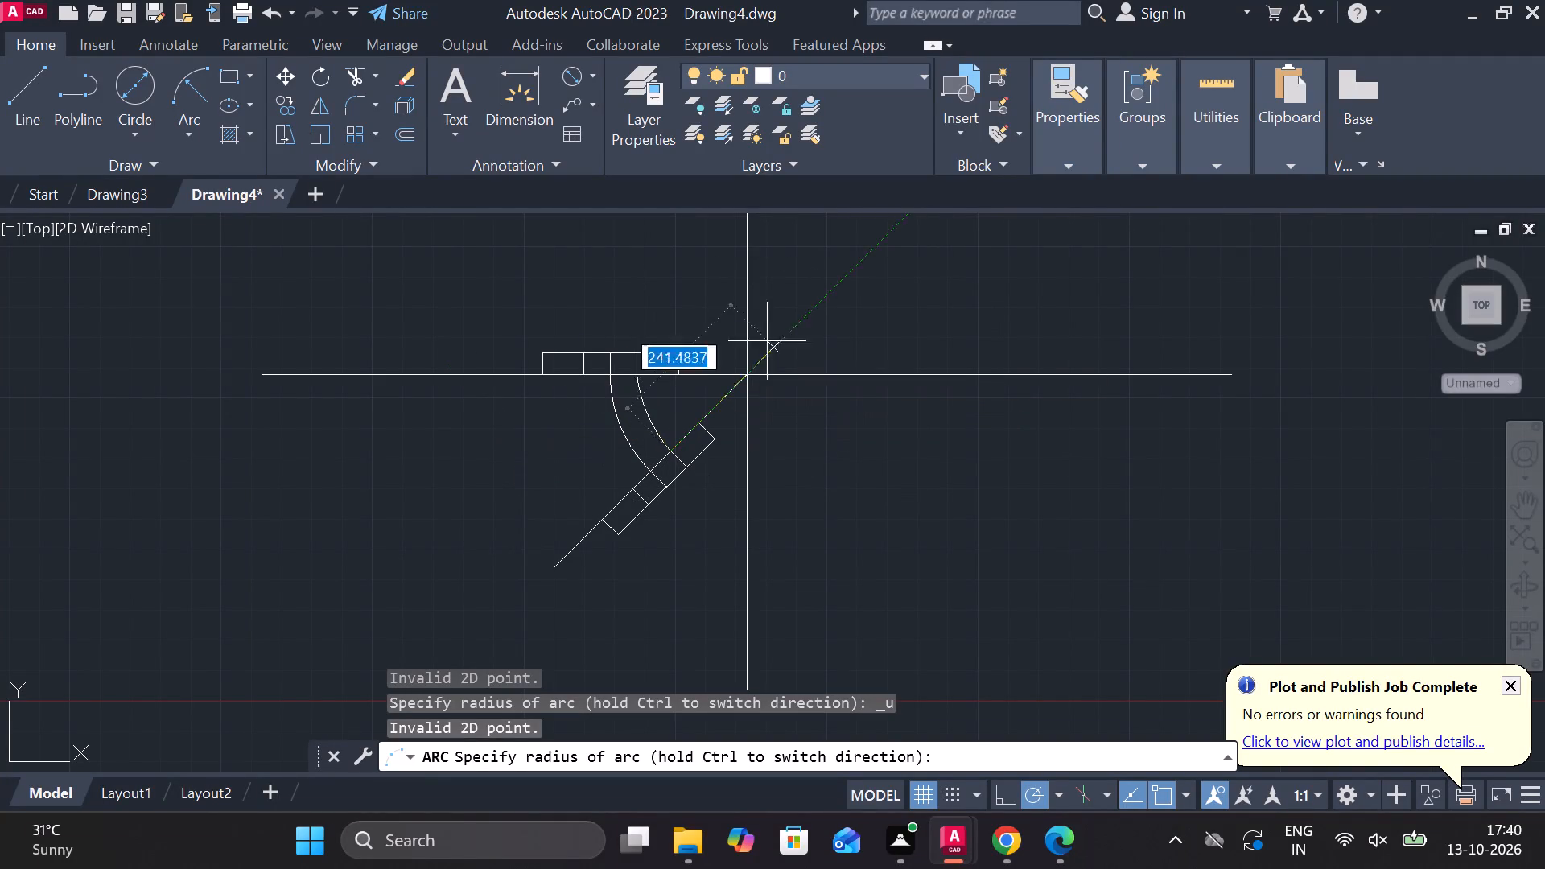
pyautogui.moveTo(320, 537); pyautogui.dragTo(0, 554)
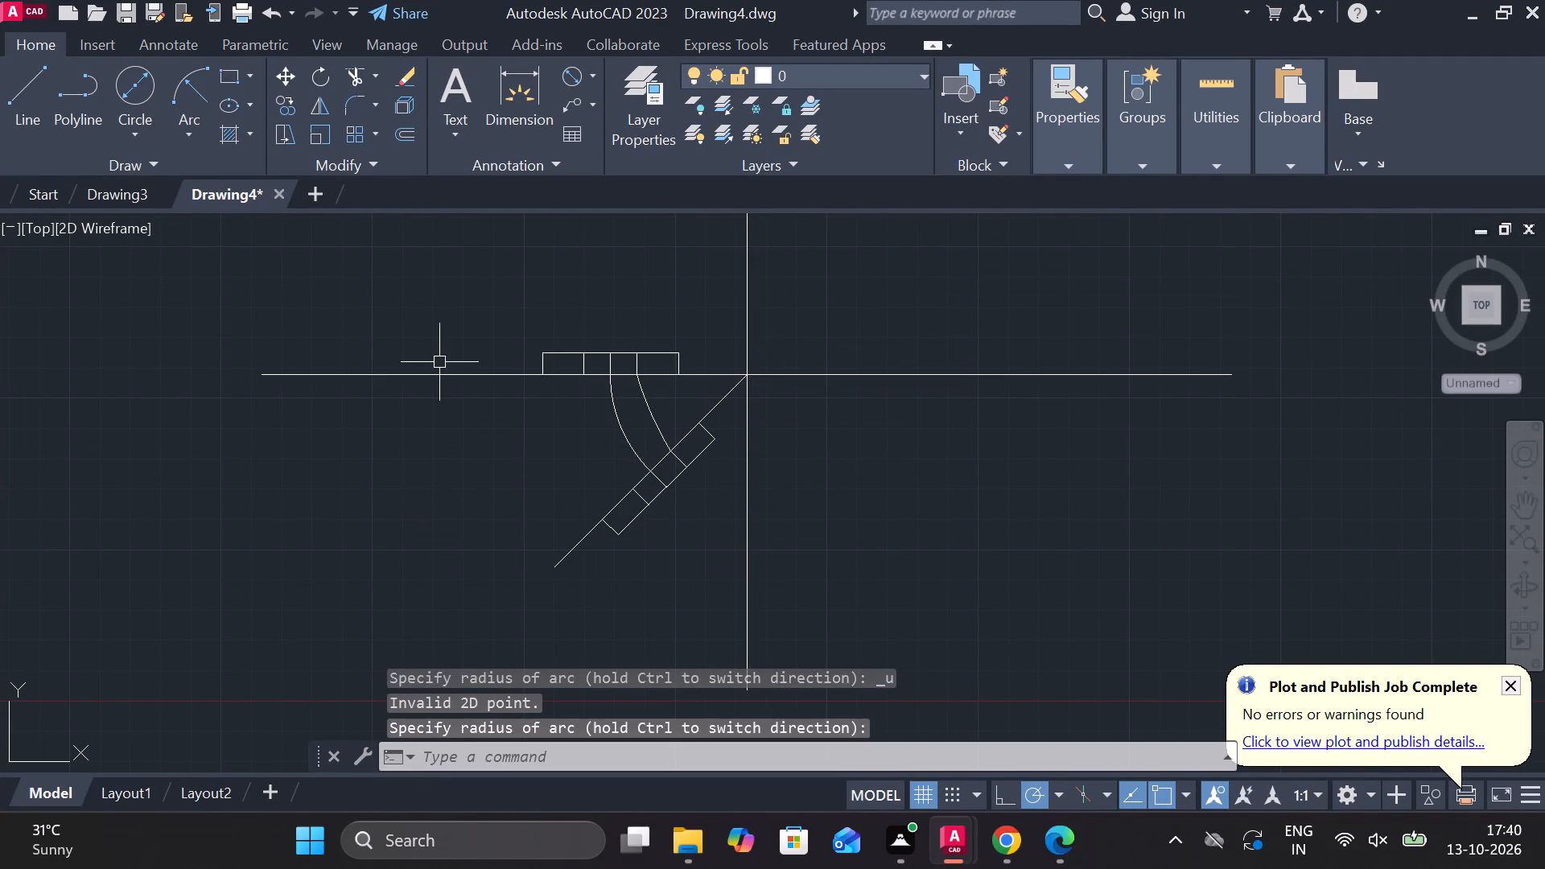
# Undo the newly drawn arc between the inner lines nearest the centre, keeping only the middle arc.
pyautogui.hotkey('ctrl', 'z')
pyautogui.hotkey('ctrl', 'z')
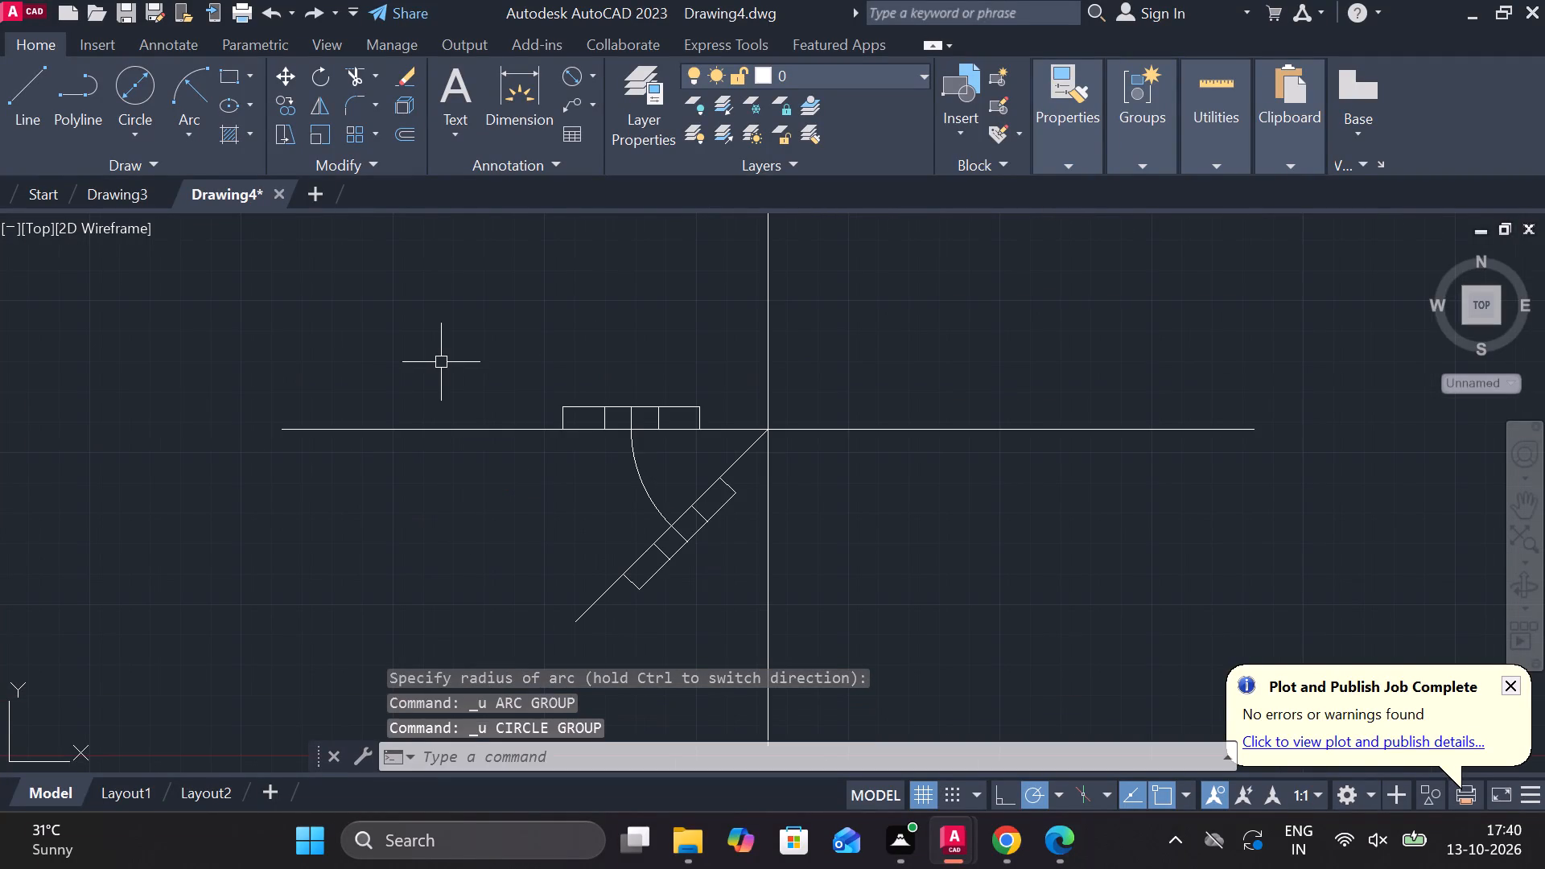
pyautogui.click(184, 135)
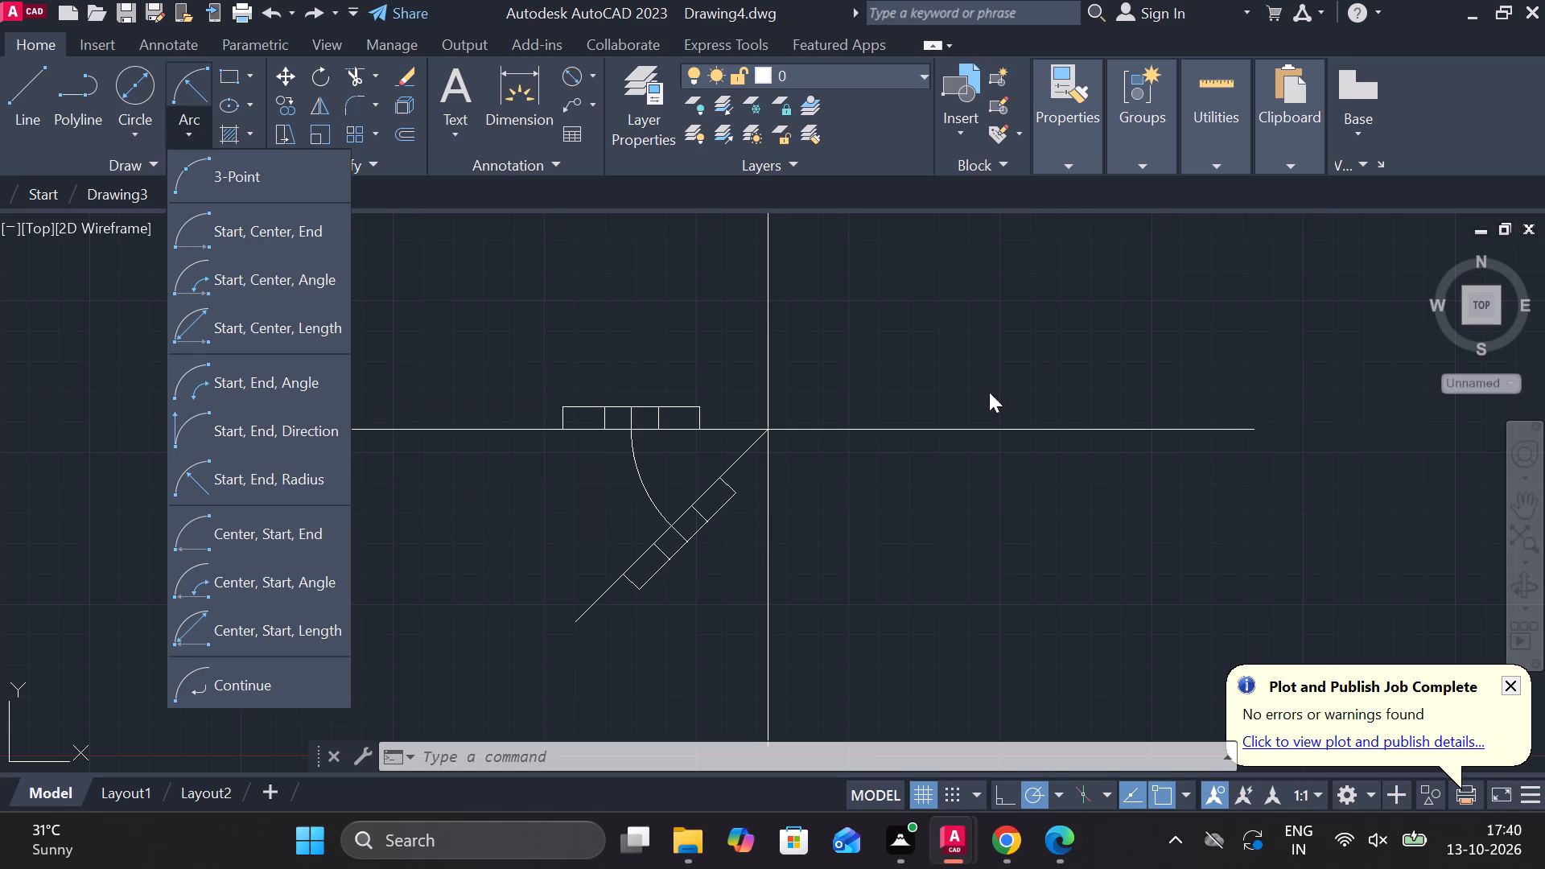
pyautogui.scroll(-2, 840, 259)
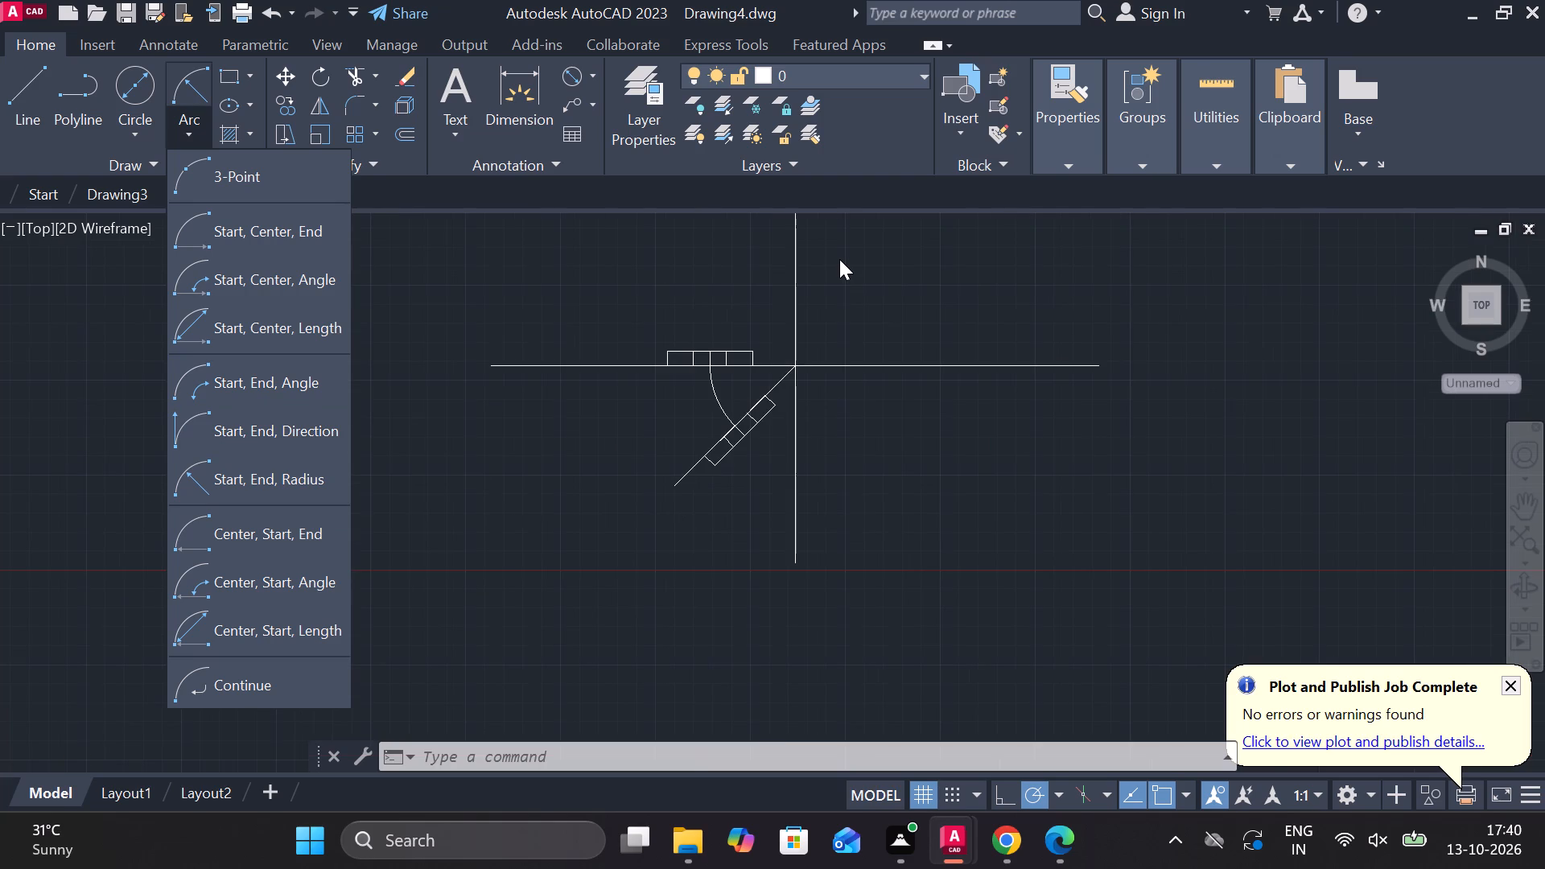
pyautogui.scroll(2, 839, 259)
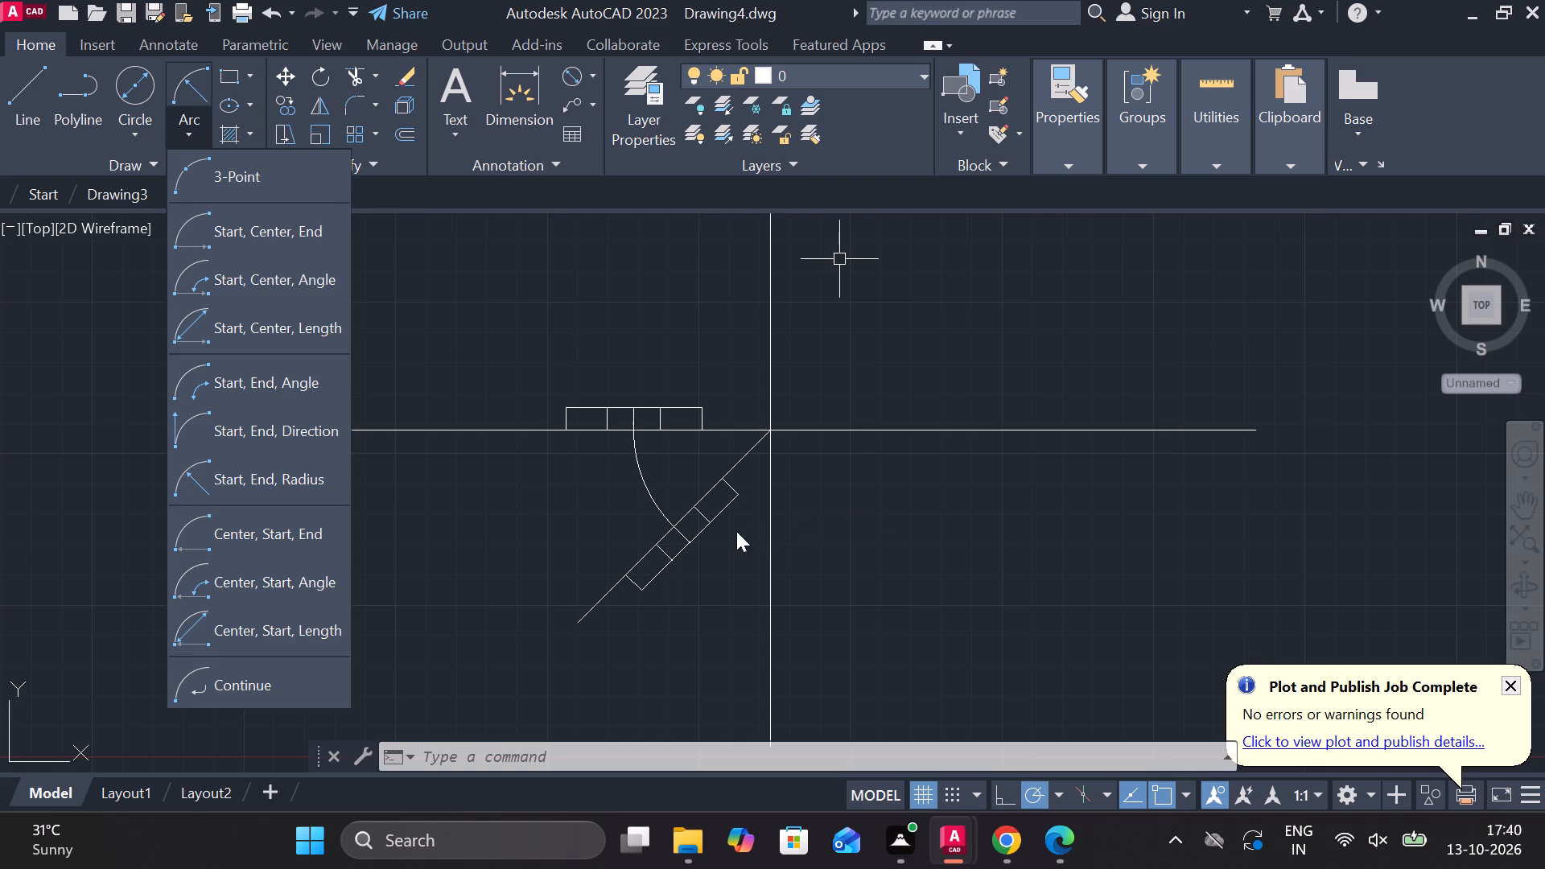
# Draw a Center, Diameter circle of diameter 88 centred on the midpoint of the middle arc.
pyautogui.click(136, 127)
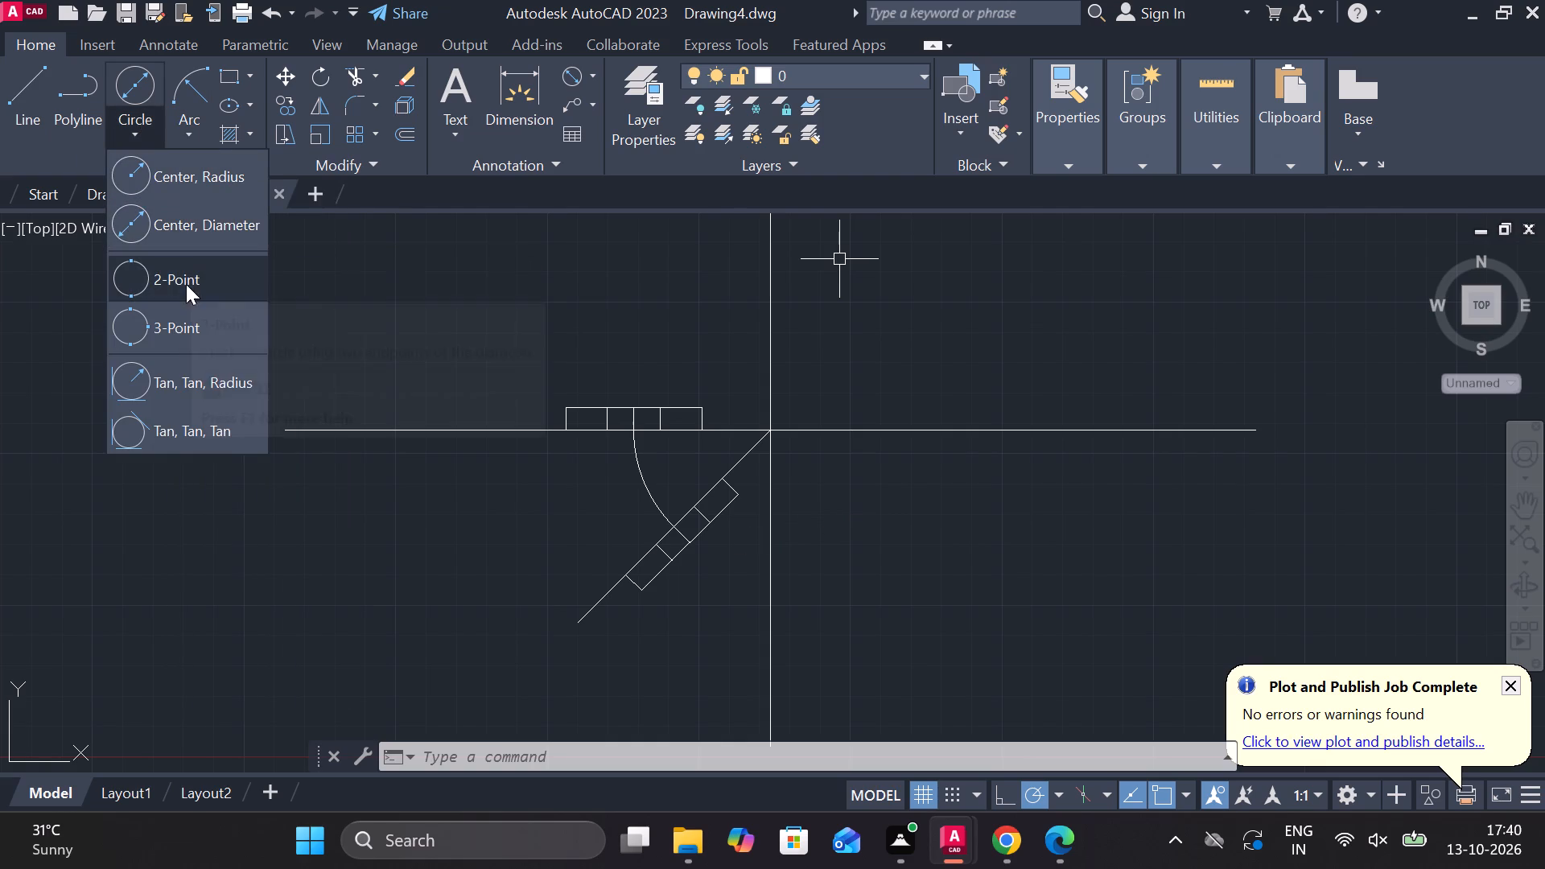
pyautogui.click(189, 235)
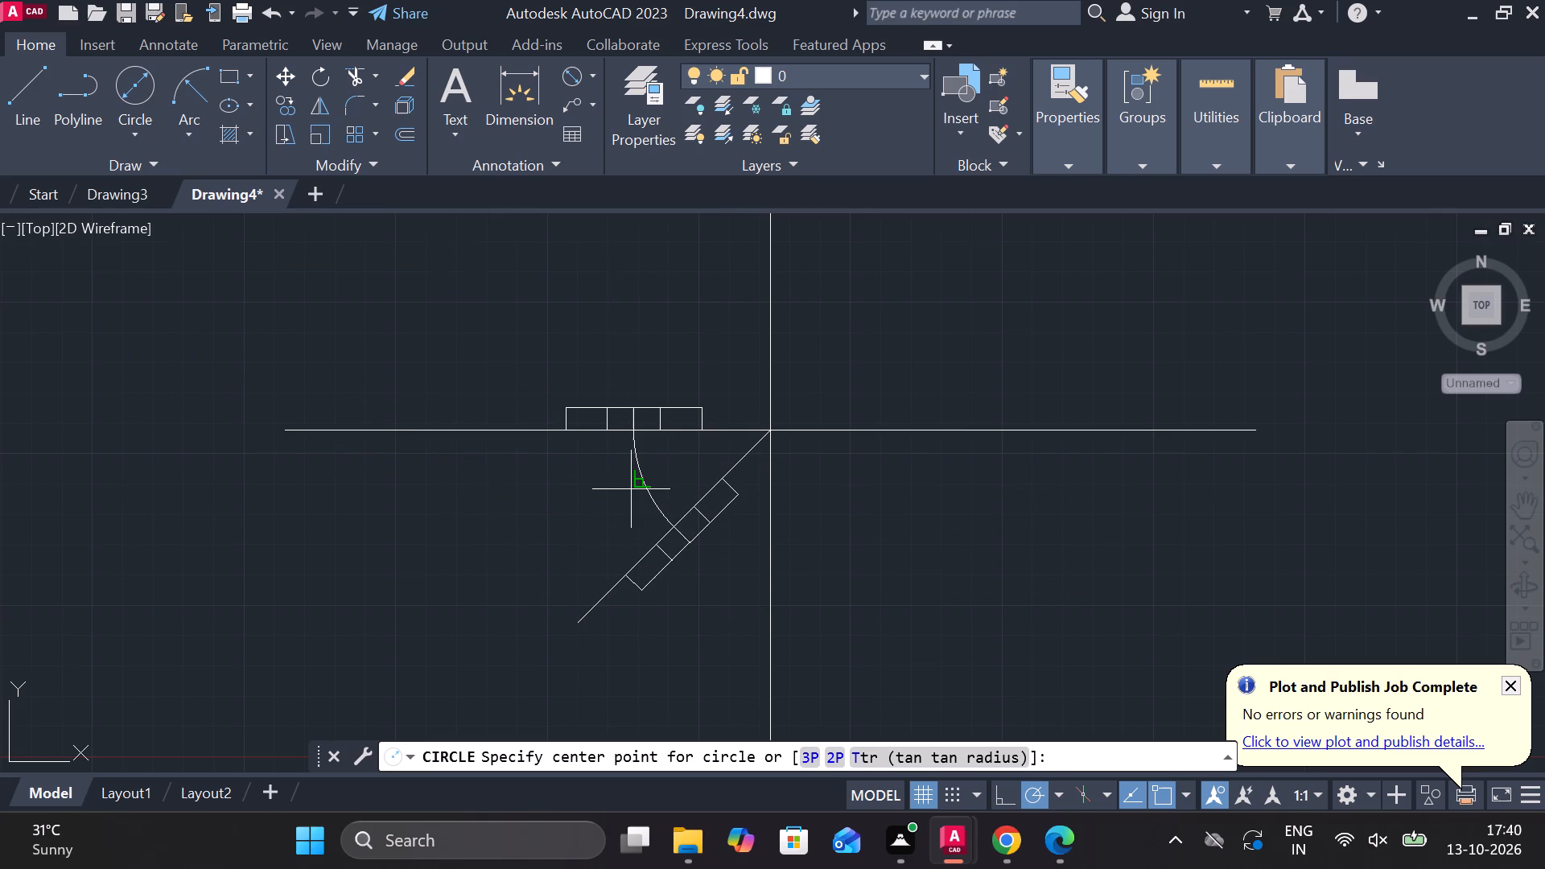
pyautogui.scroll(-3, 641, 485)
pyautogui.scroll(6, 641, 485)
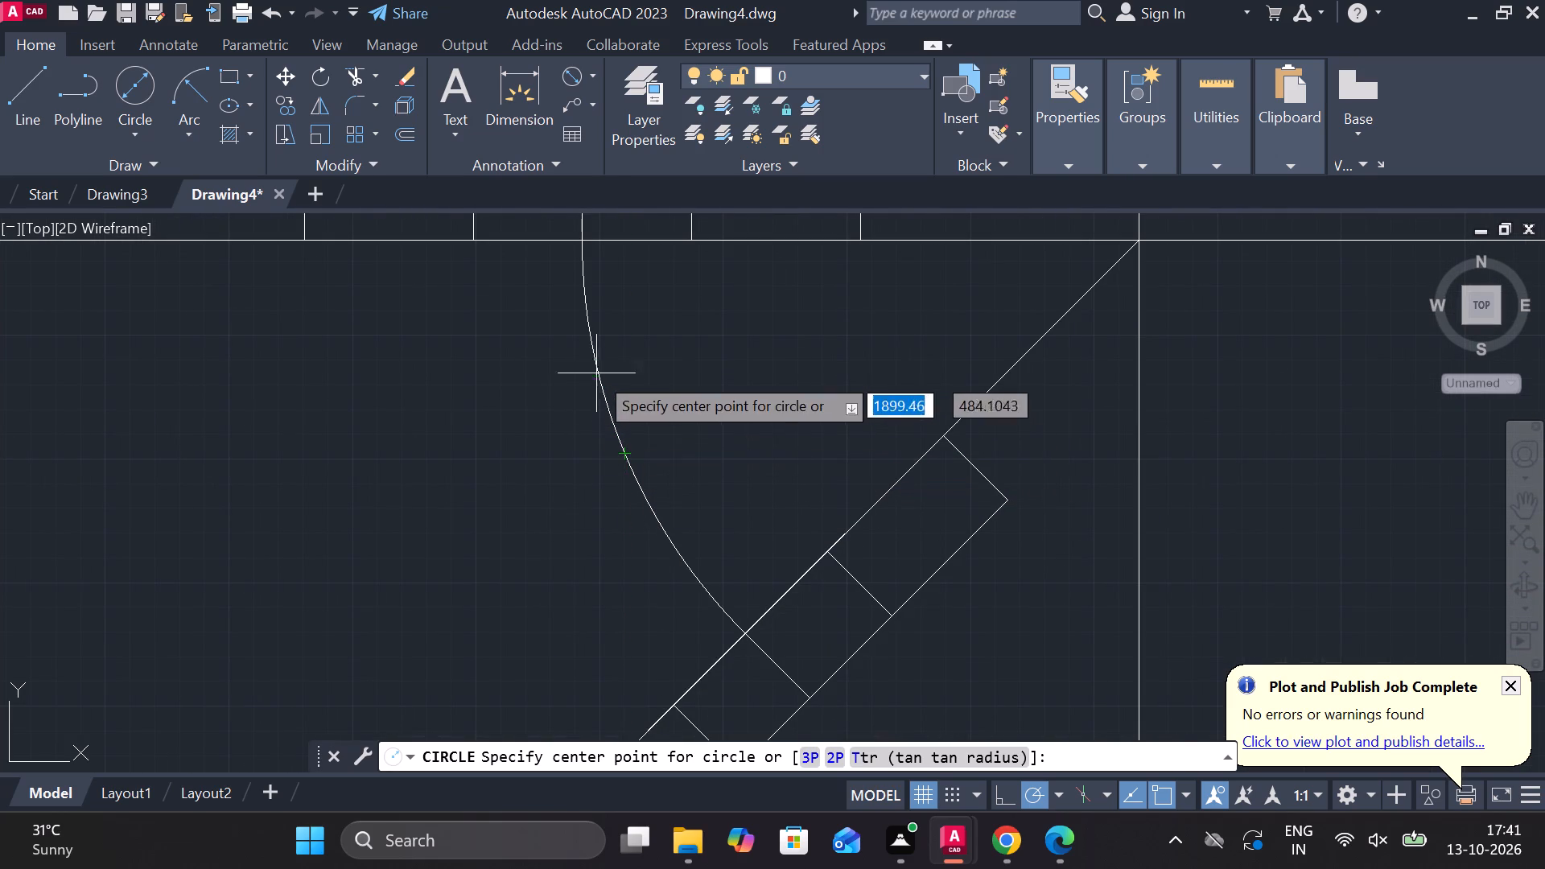
pyautogui.click(632, 458)
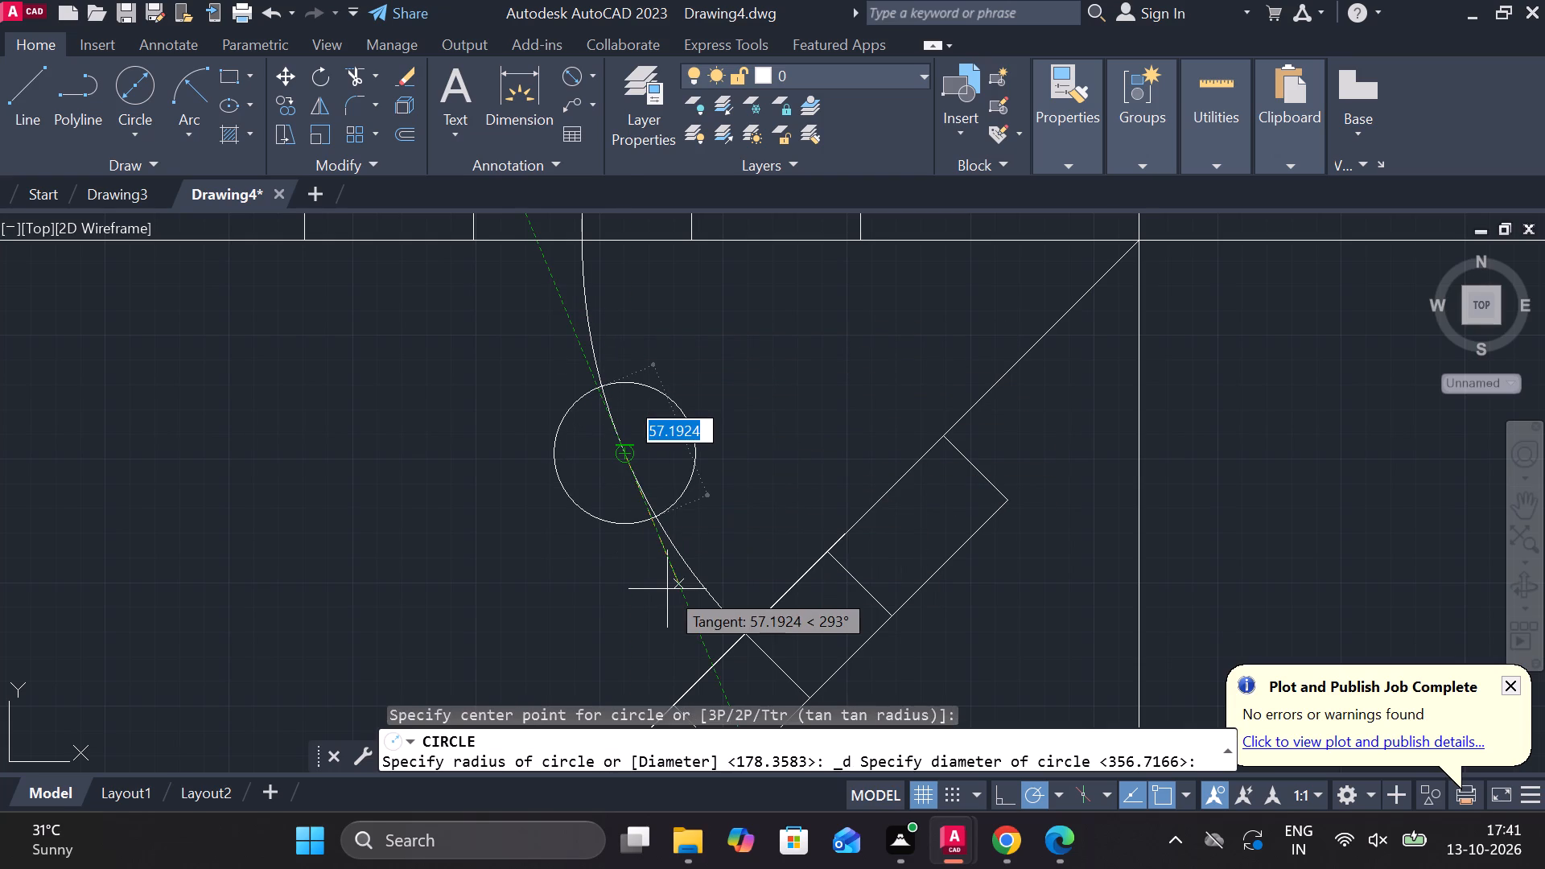
pyautogui.write('88')
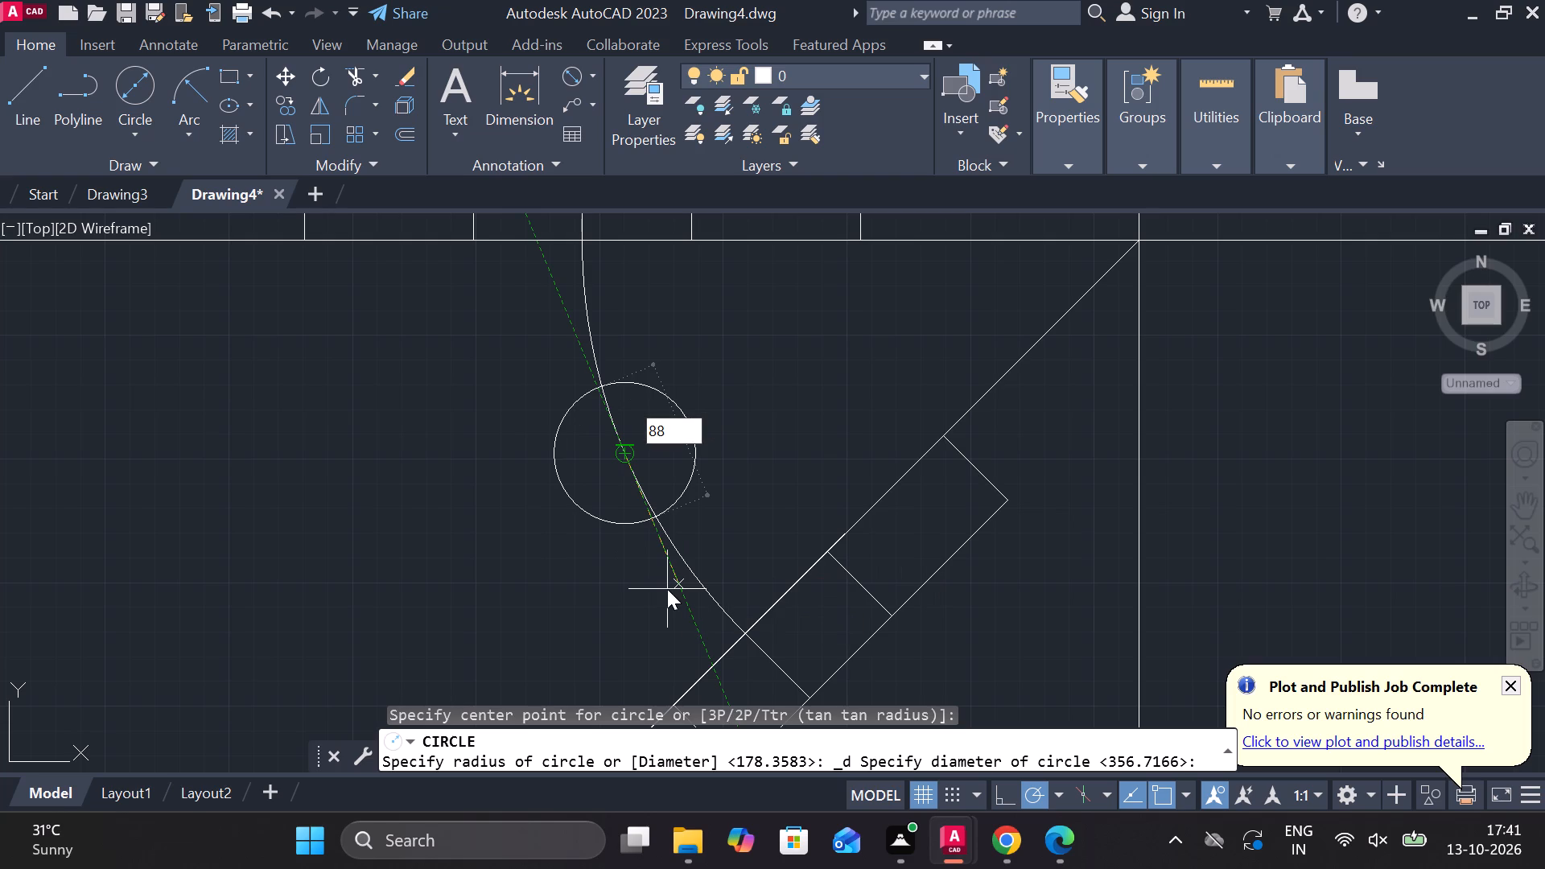
pyautogui.press('Return')
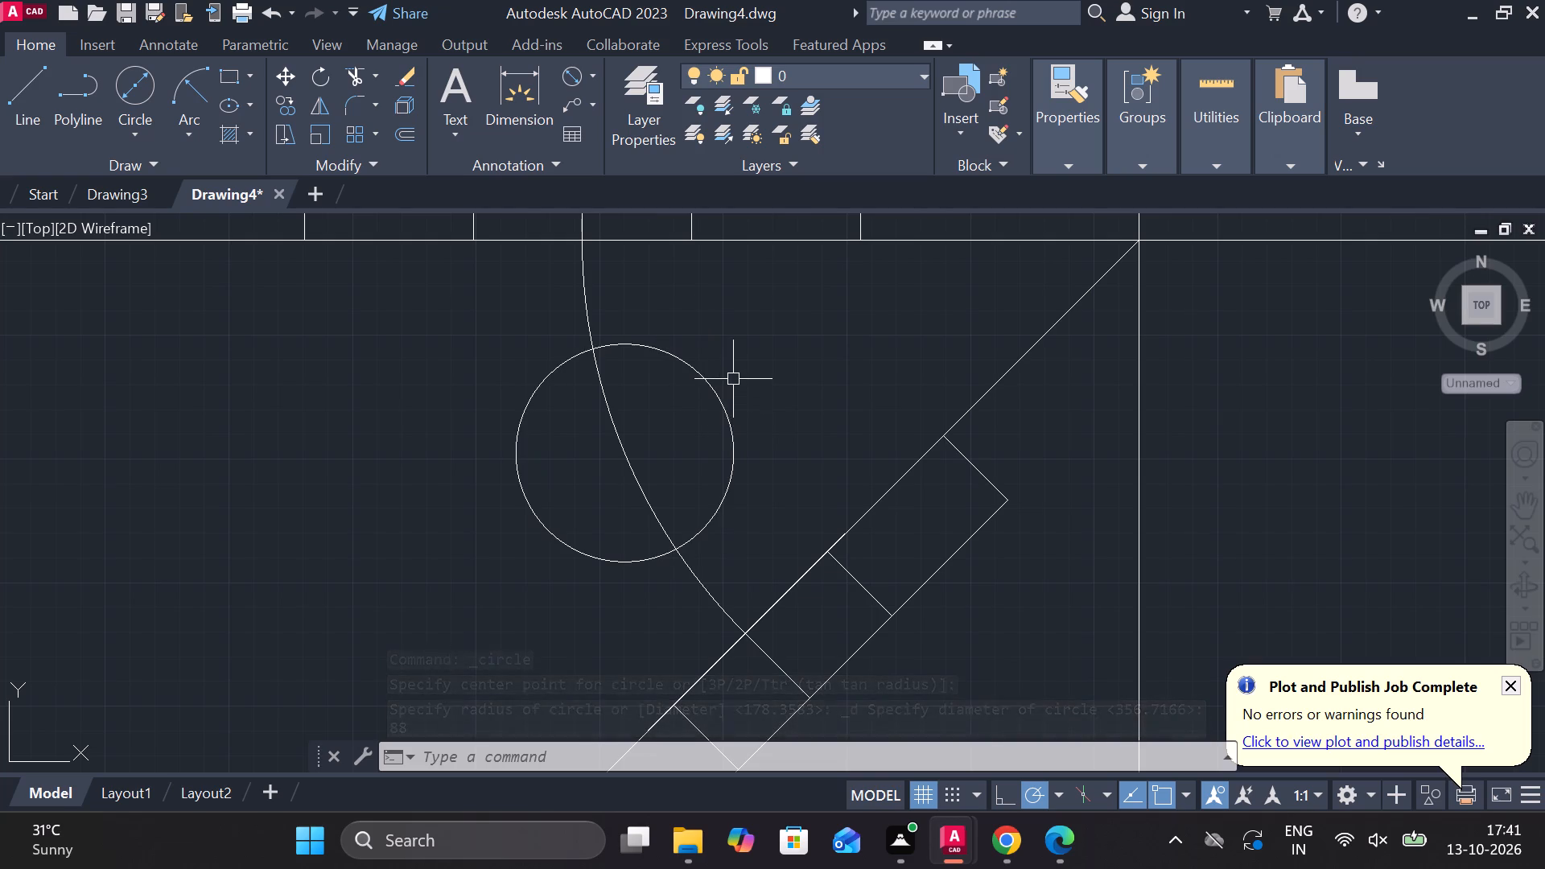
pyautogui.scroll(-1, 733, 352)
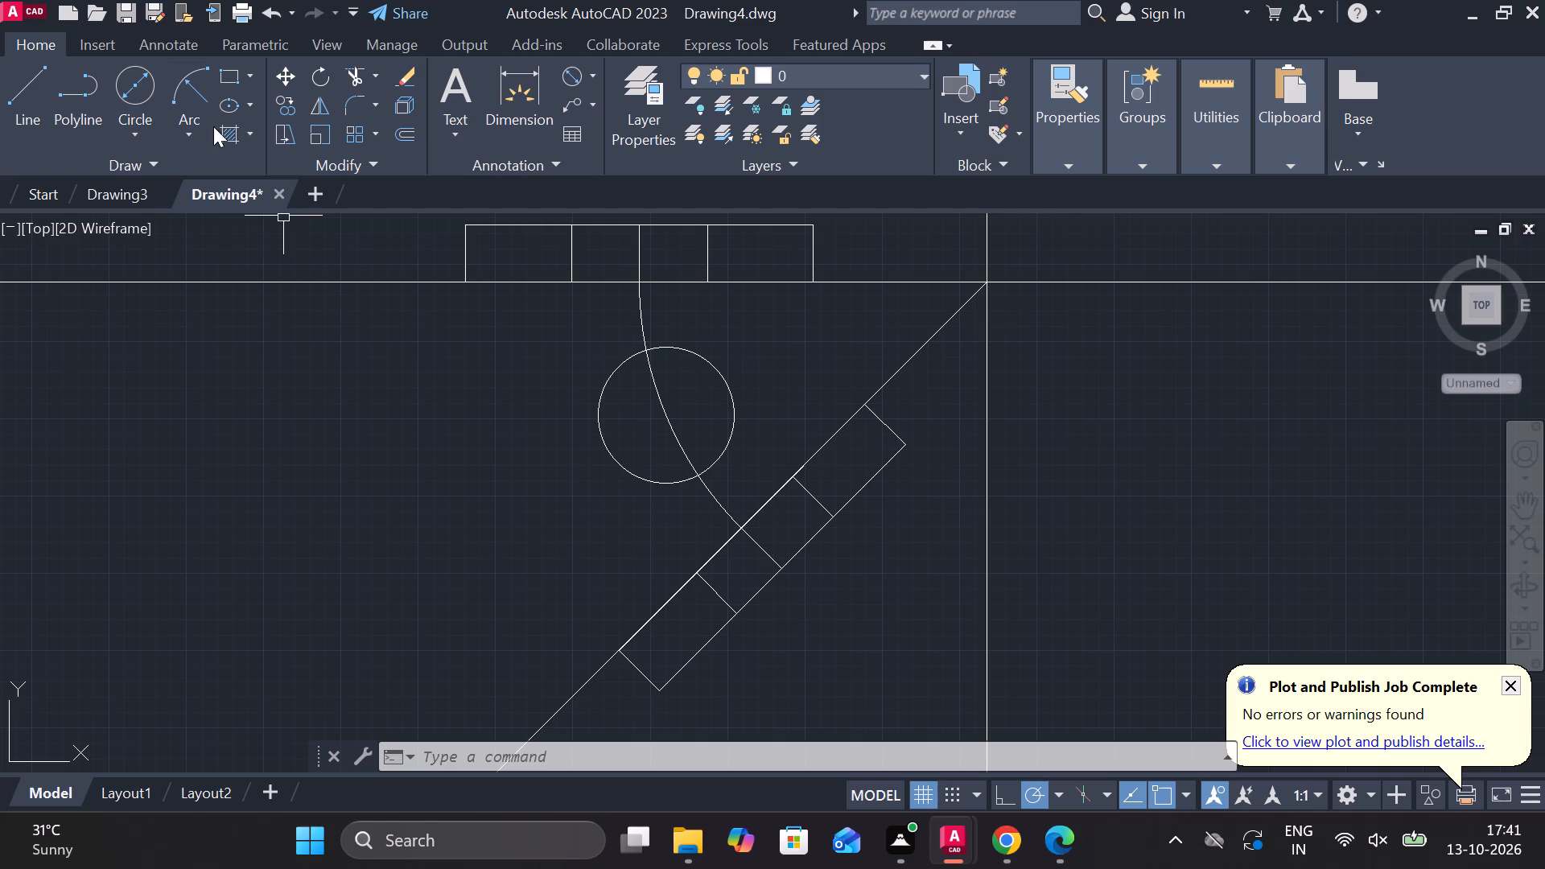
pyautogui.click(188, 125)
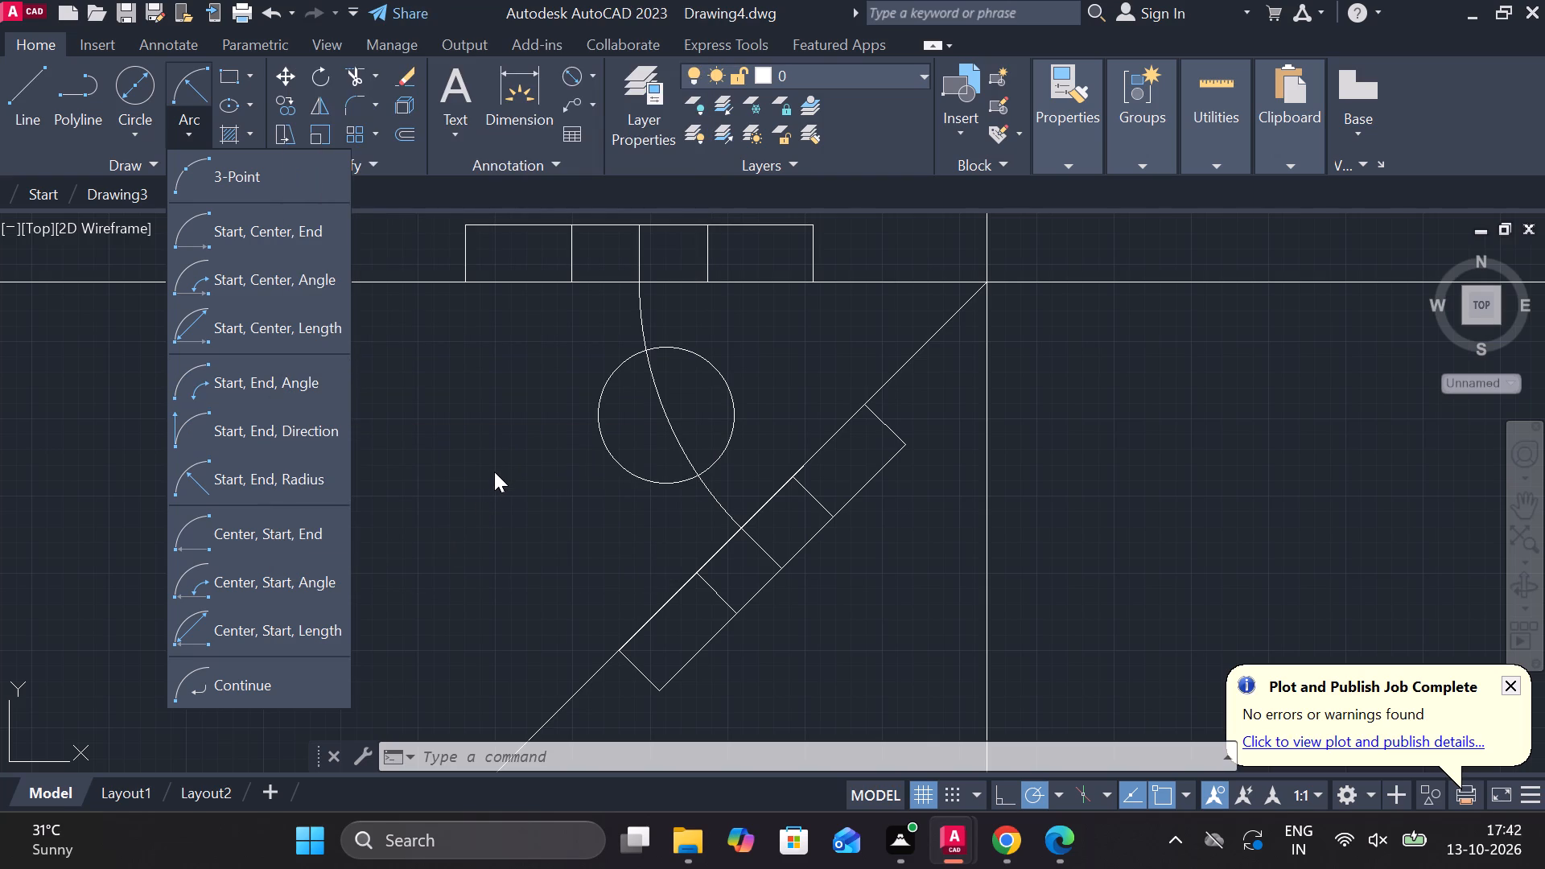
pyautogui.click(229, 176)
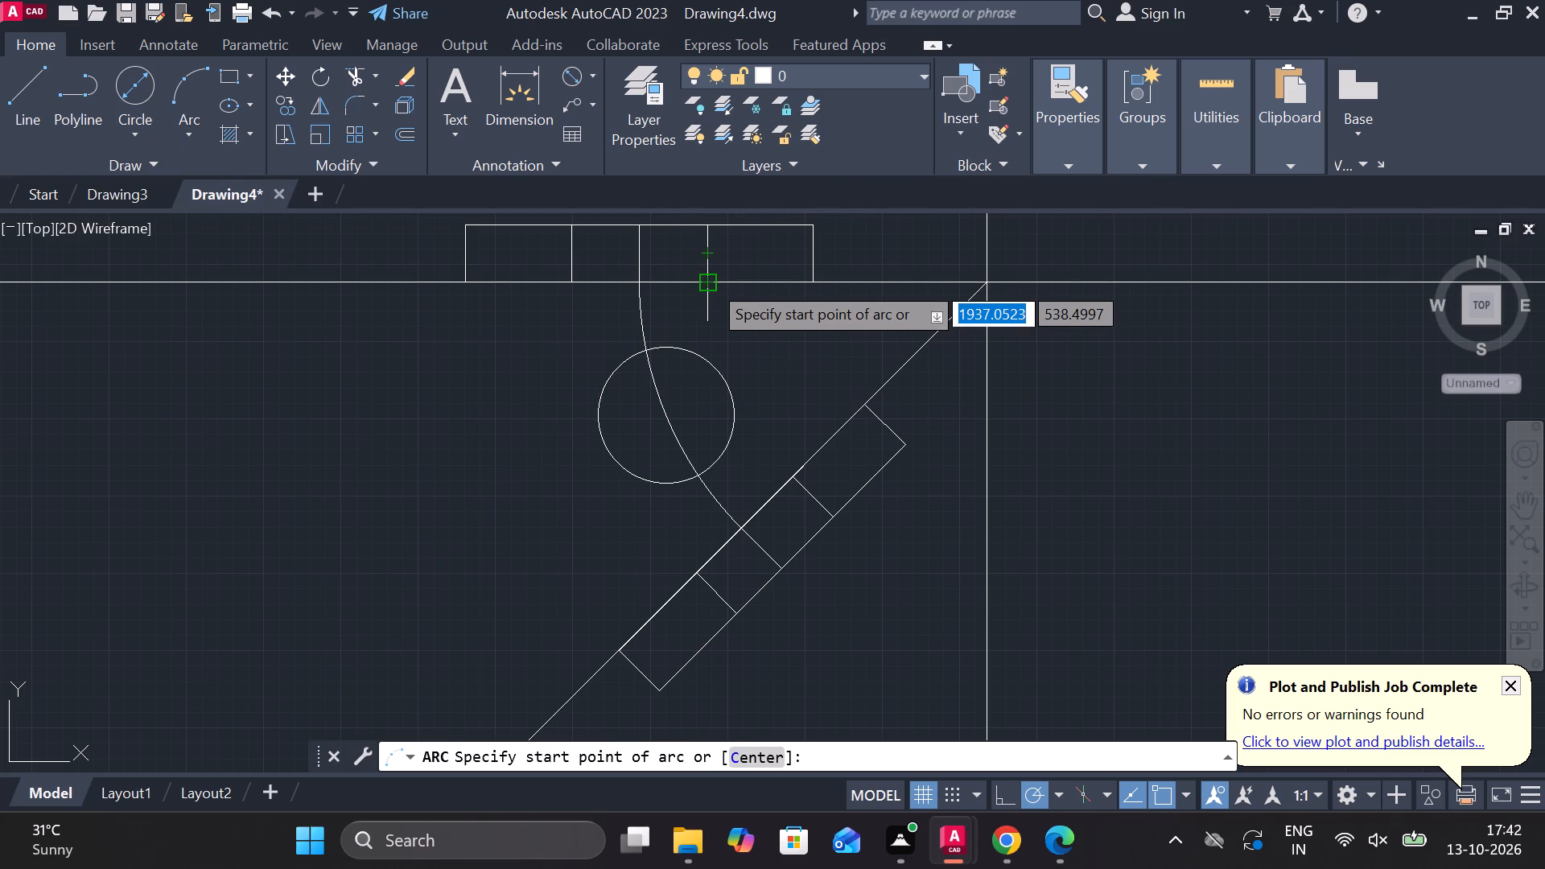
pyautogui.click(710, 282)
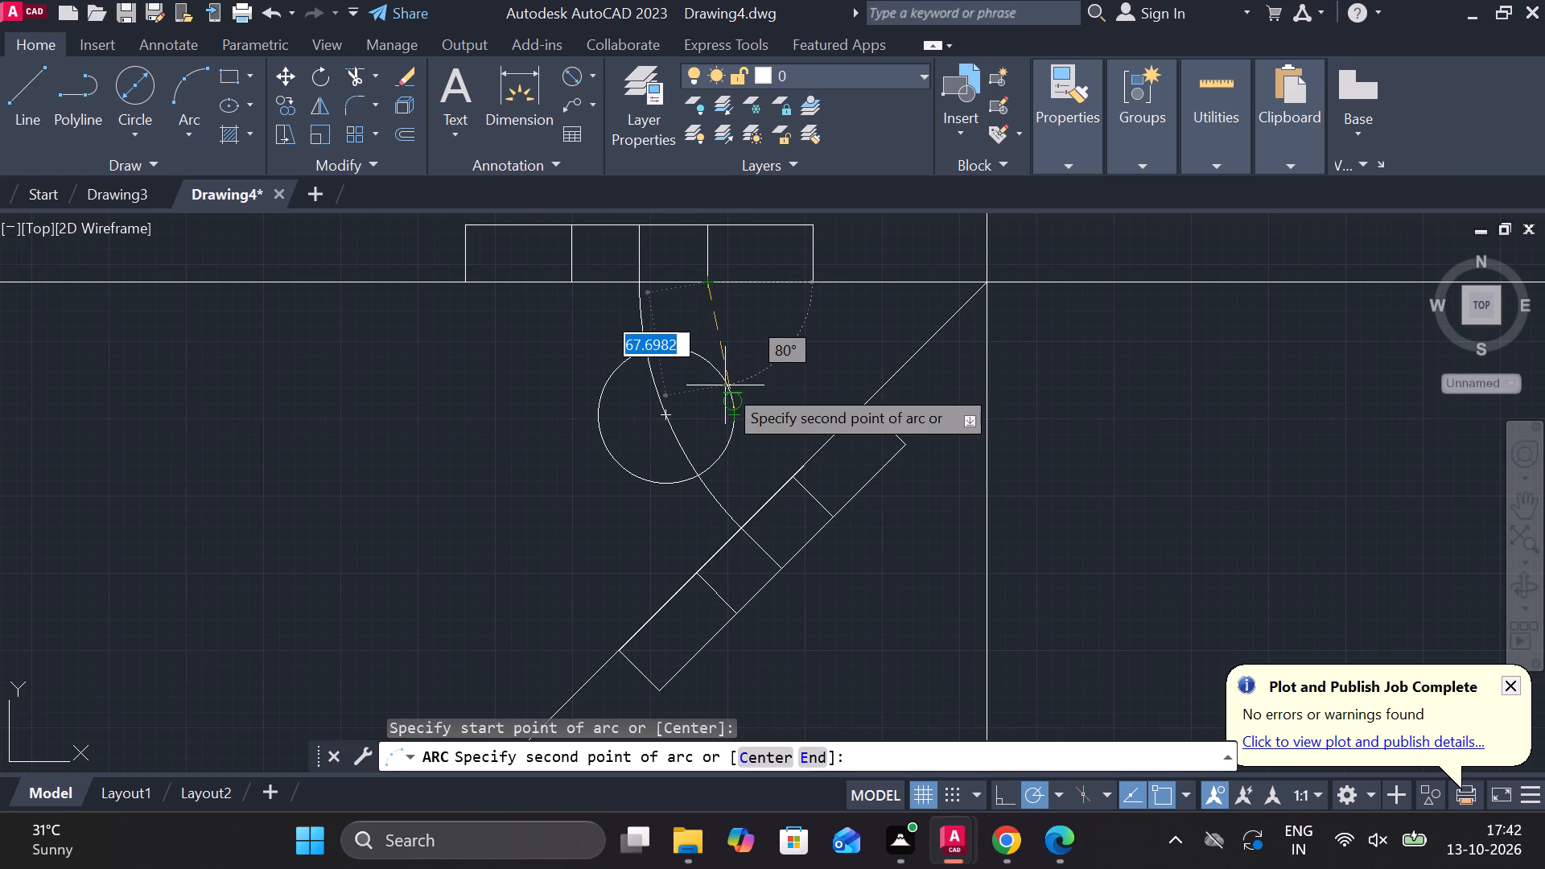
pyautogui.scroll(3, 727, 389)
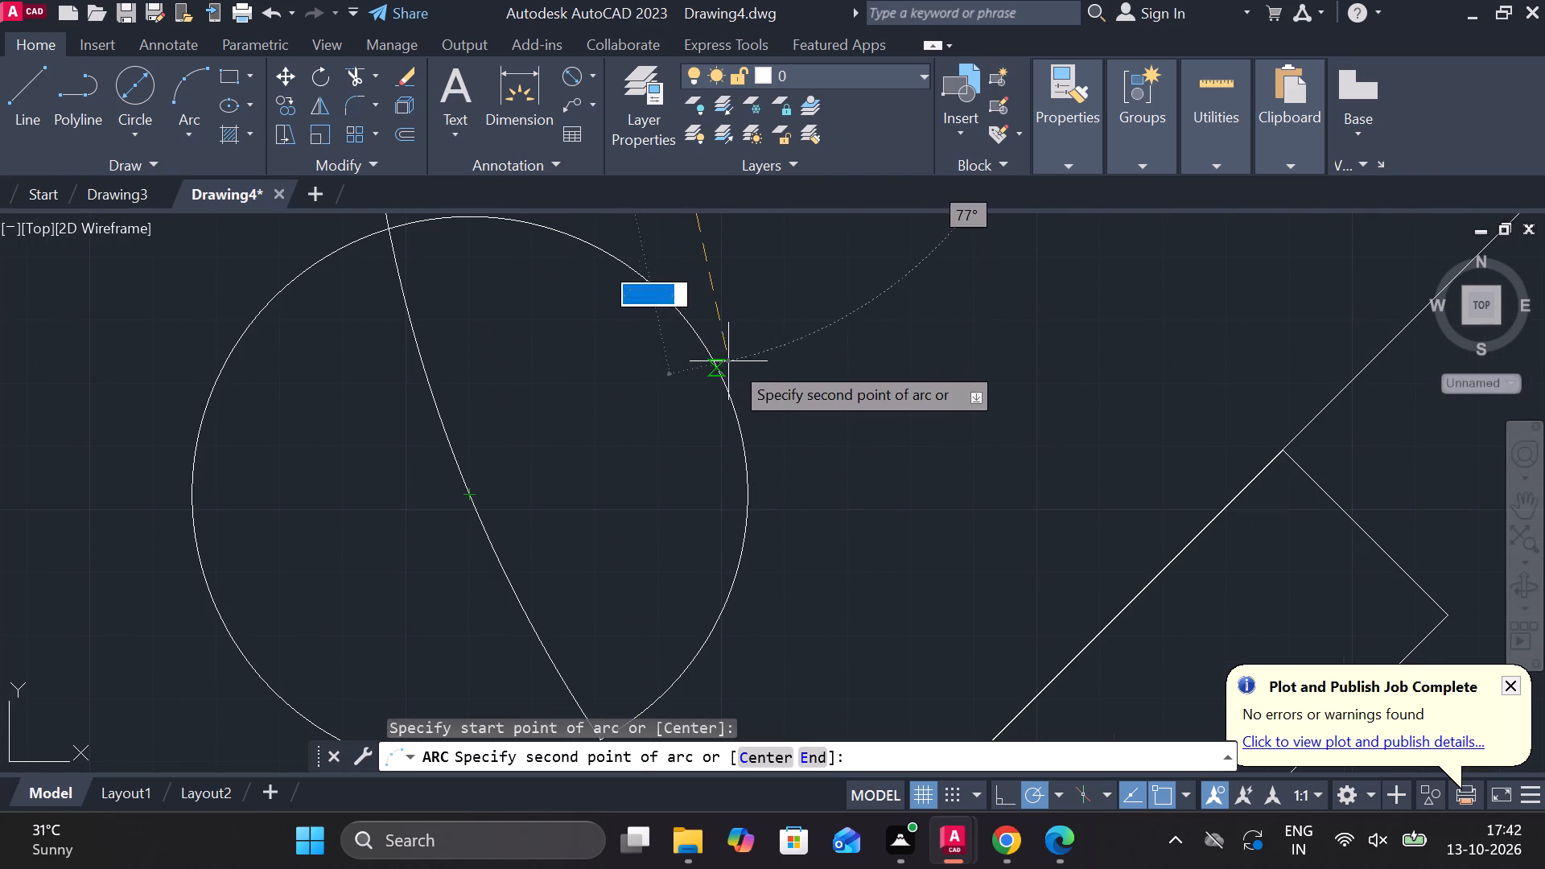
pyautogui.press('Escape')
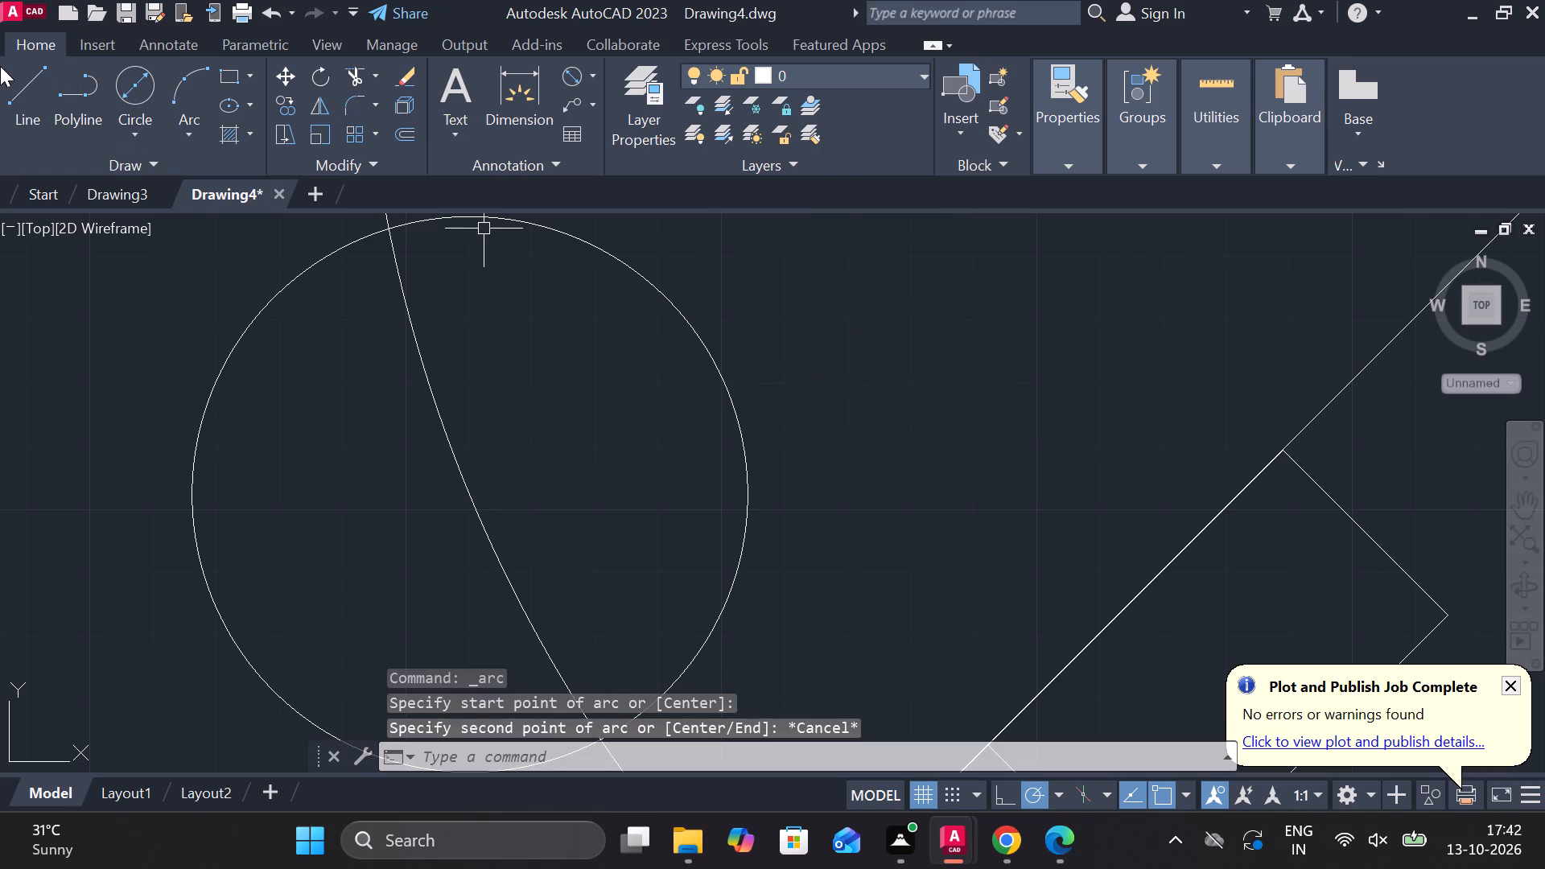
# Draw a line about 328 long from the centre intersection through the circle's centre to beyond the circle's far side.
pyautogui.click(23, 96)
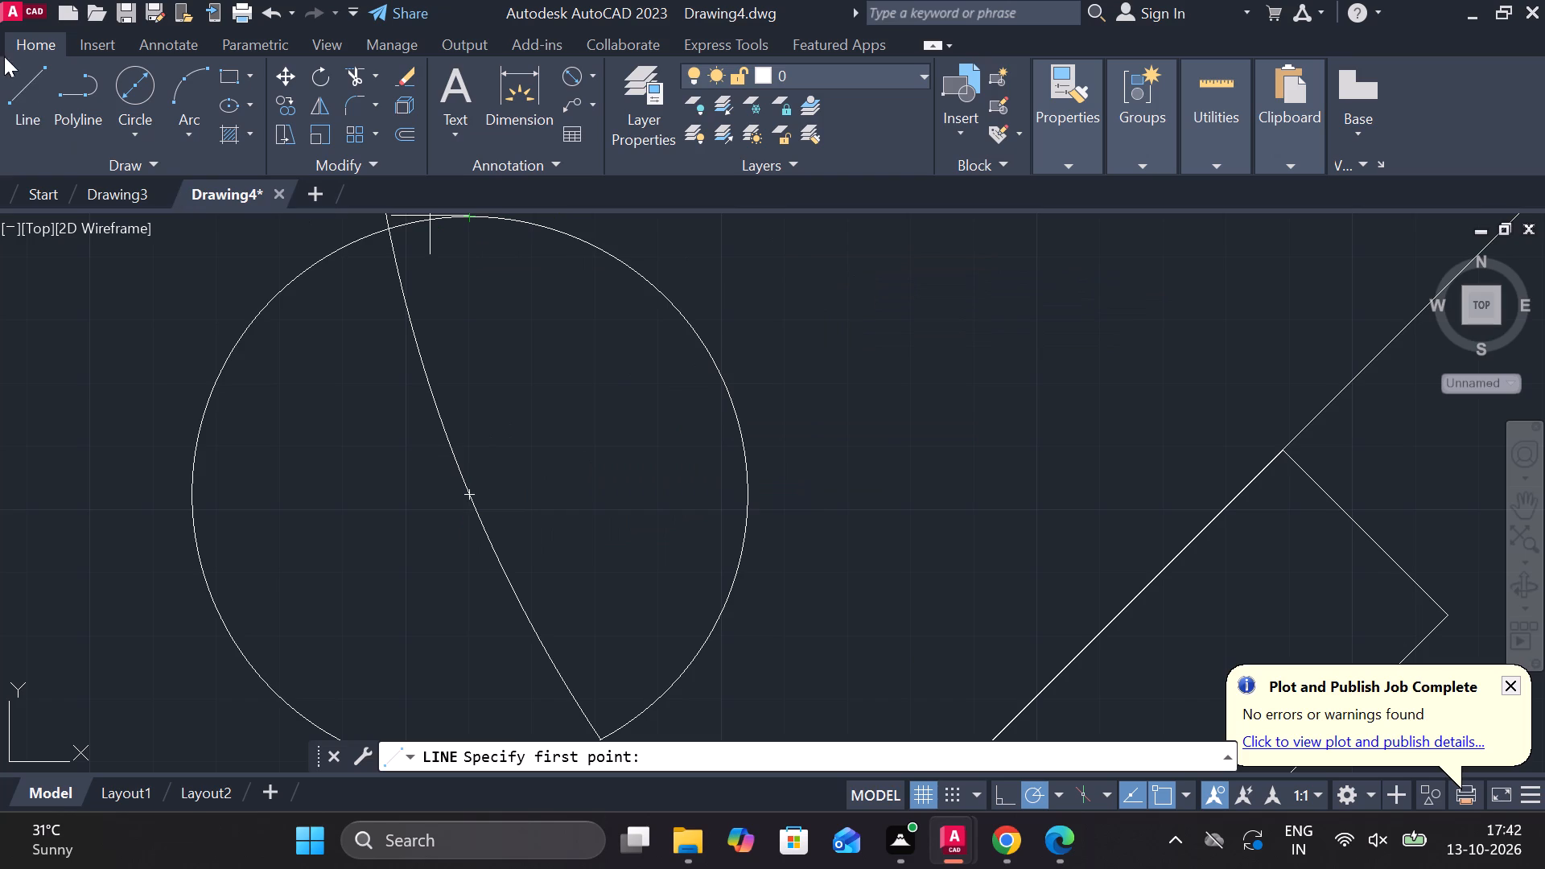
pyautogui.click(38, 96)
pyautogui.scroll(-4, 870, 283)
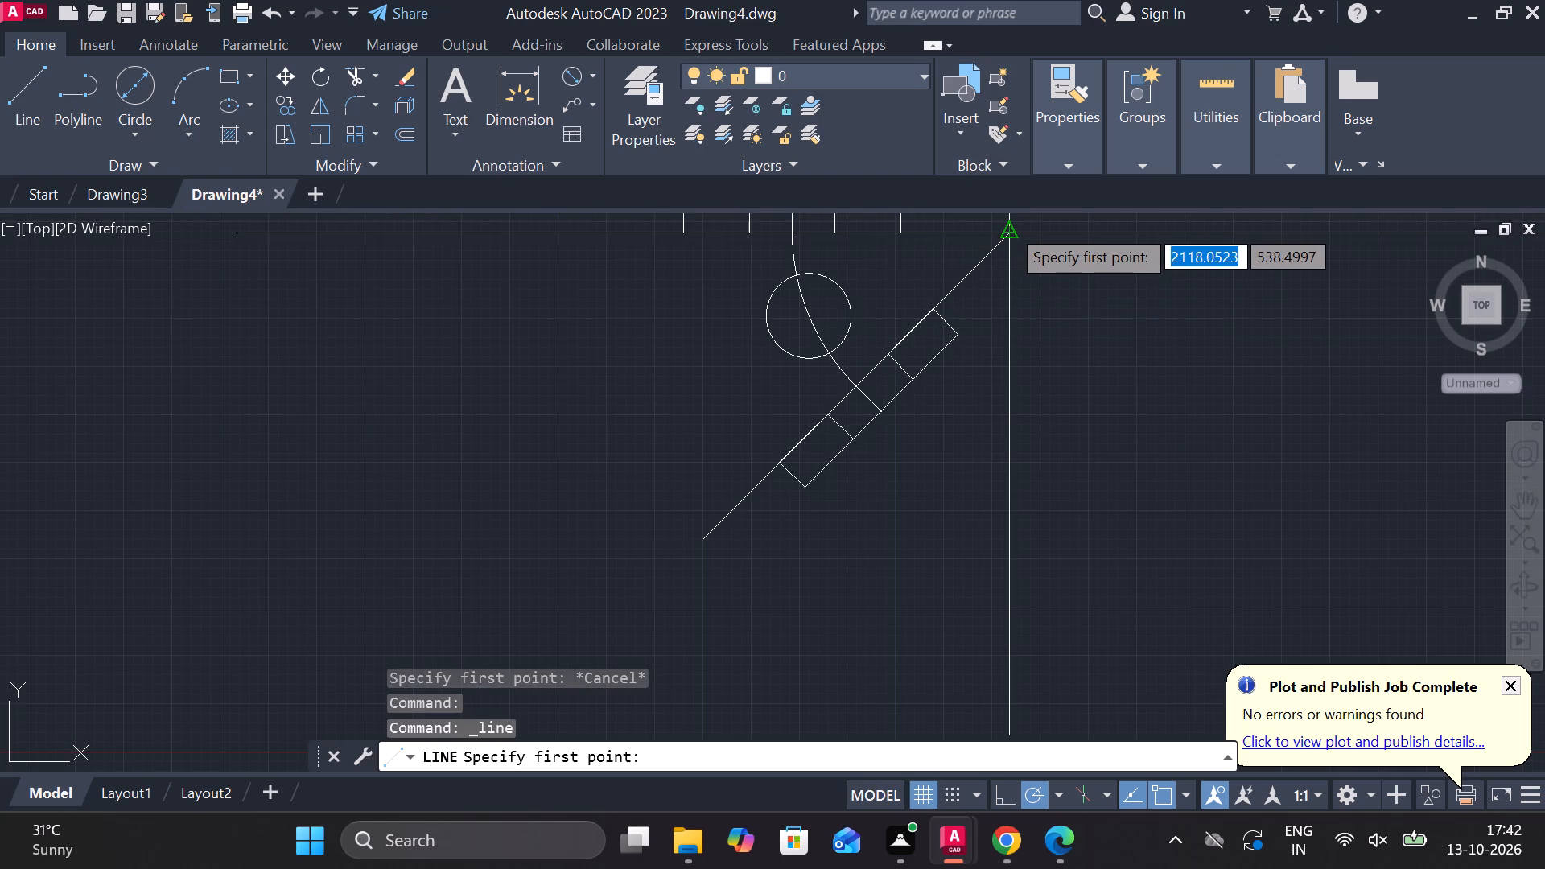
pyautogui.scroll(4, 1007, 224)
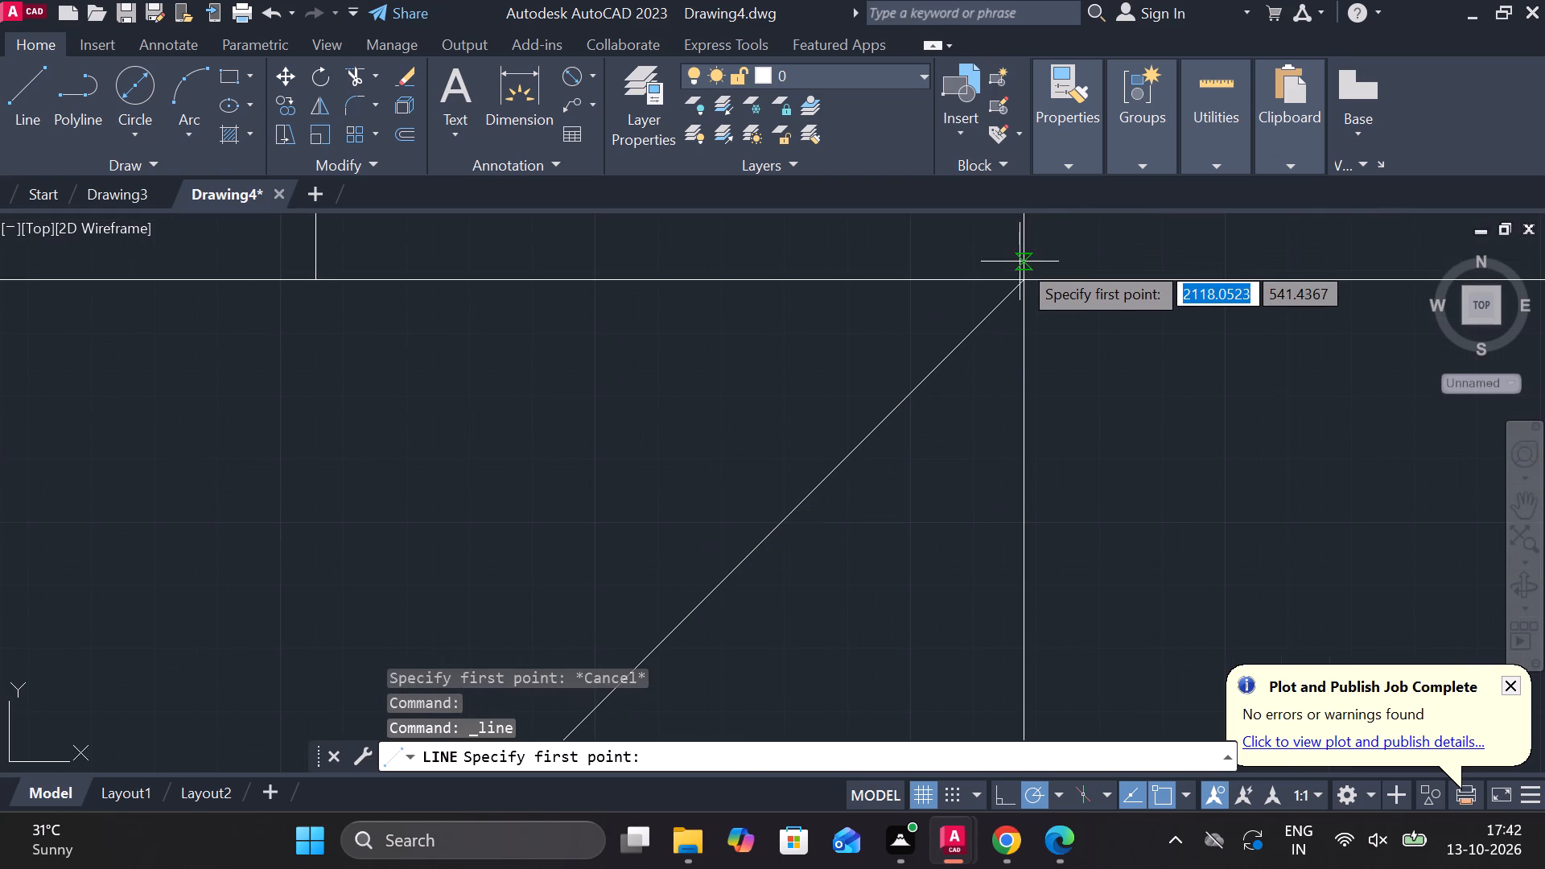
pyautogui.click(1022, 280)
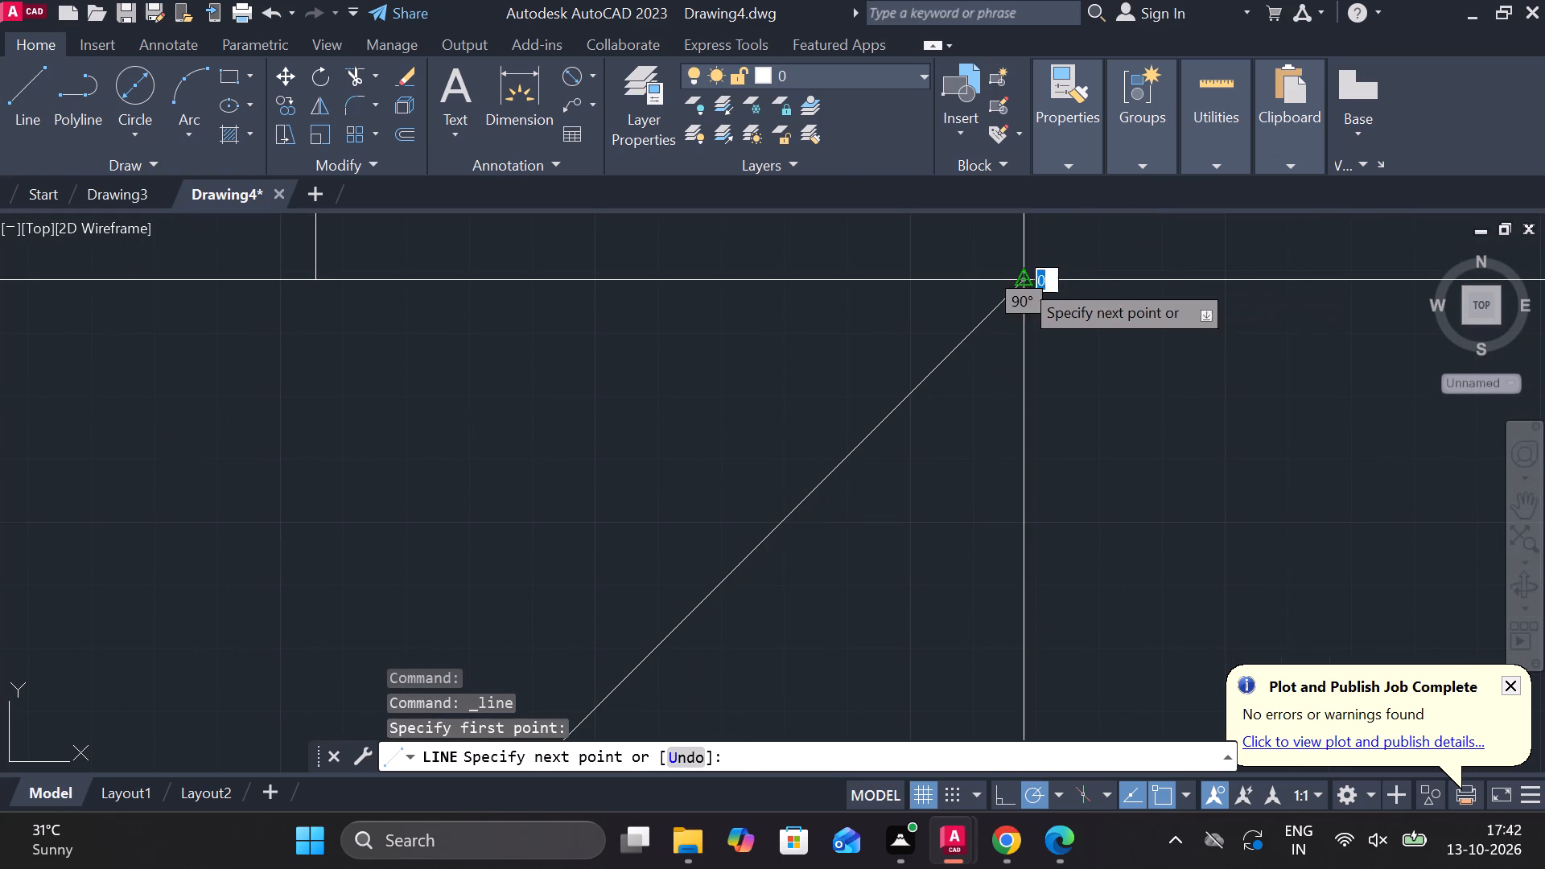
pyautogui.scroll(2, 45, 636)
pyautogui.scroll(-5, 47, 632)
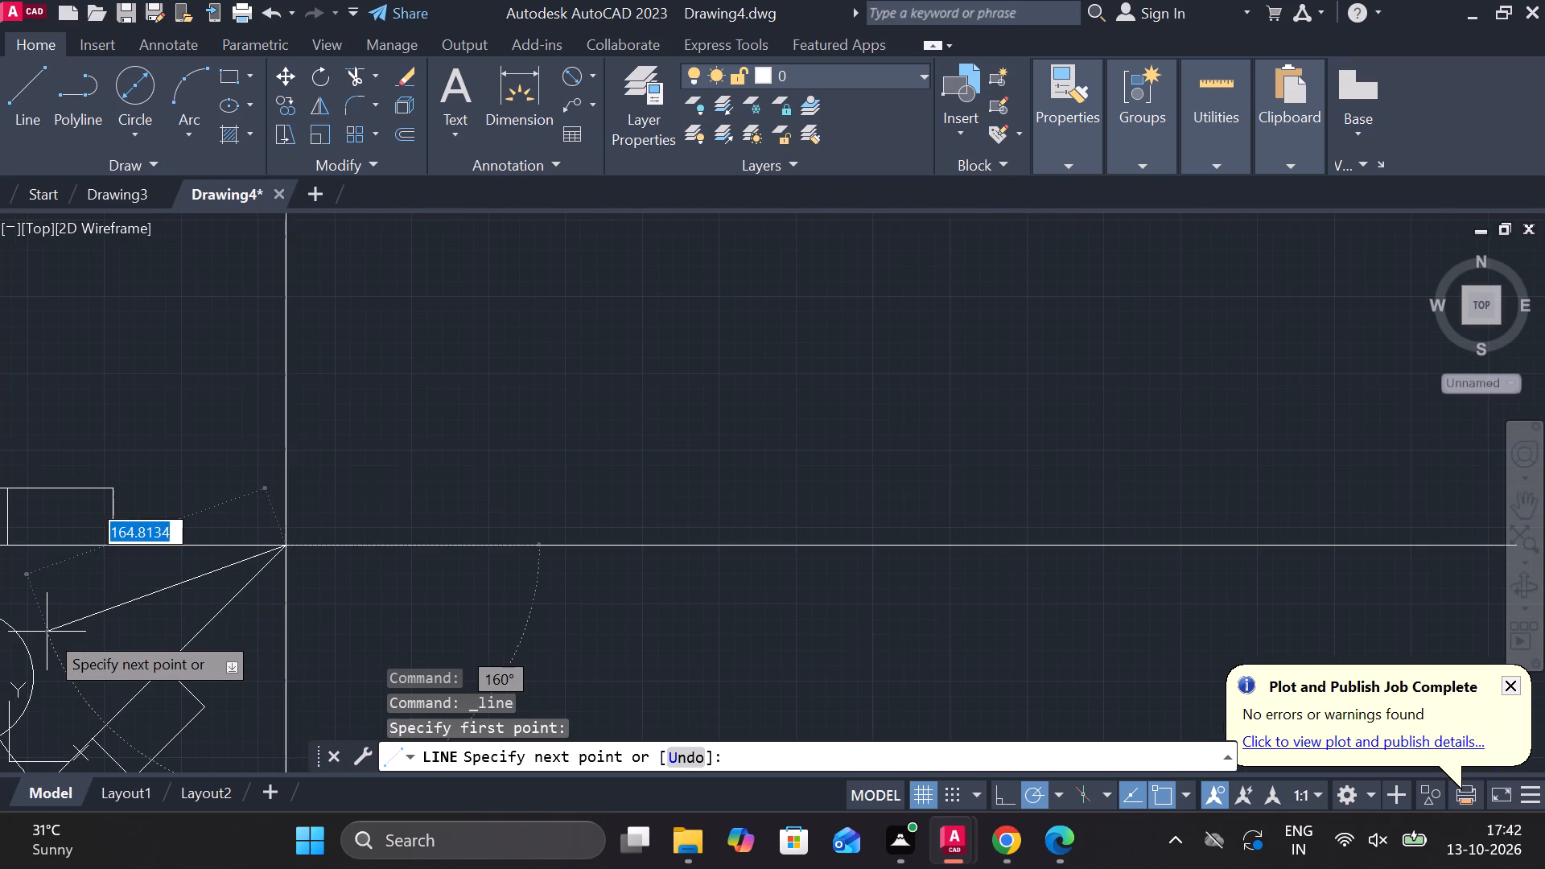
pyautogui.scroll(-2, 495, 421)
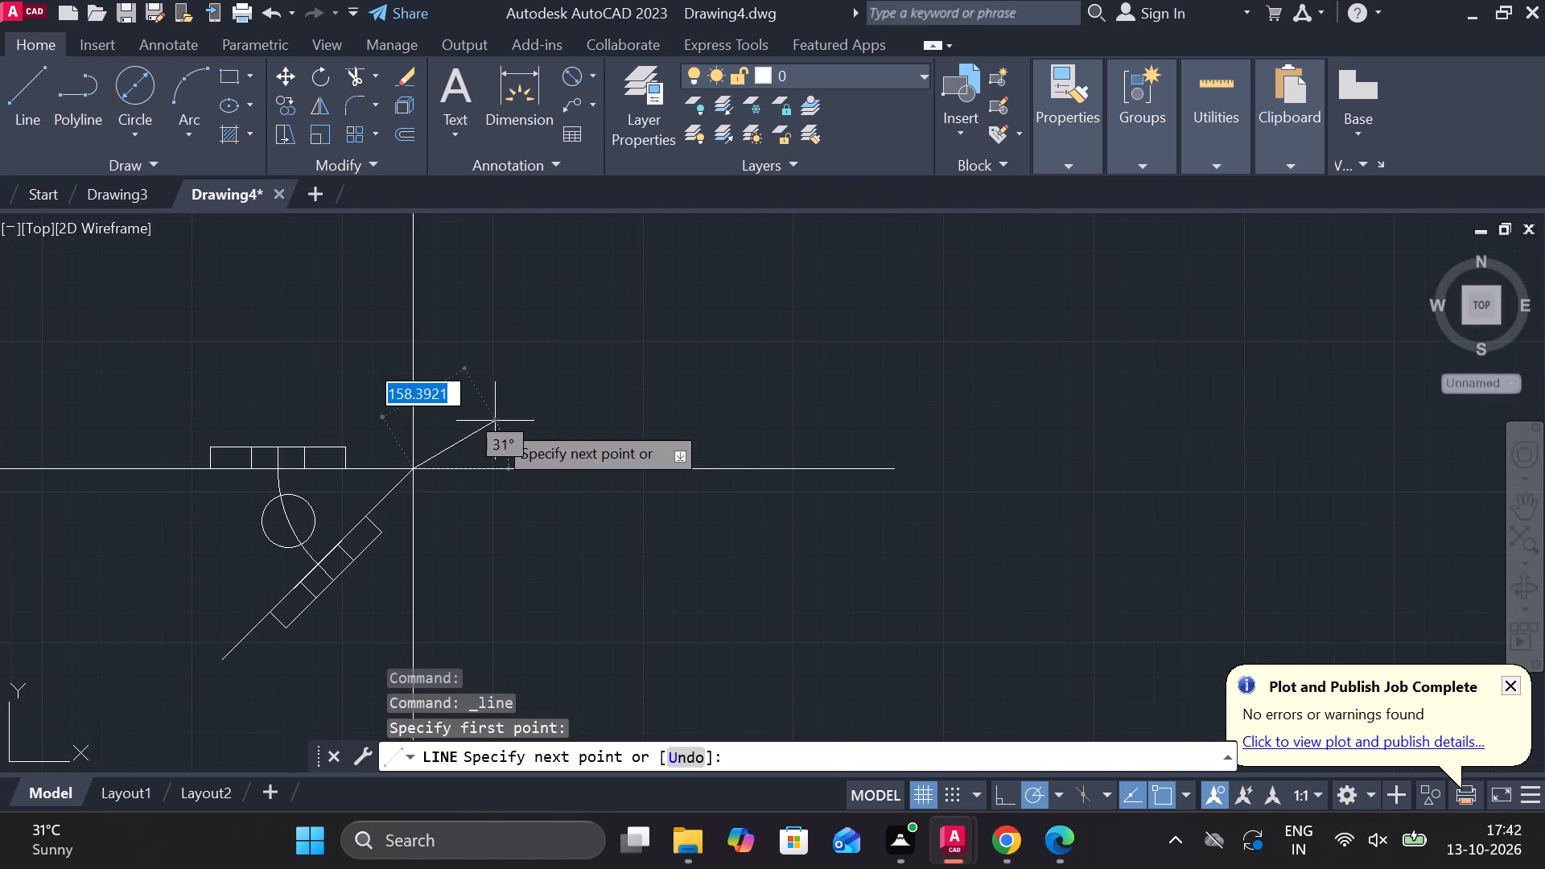
pyautogui.click(231, 547)
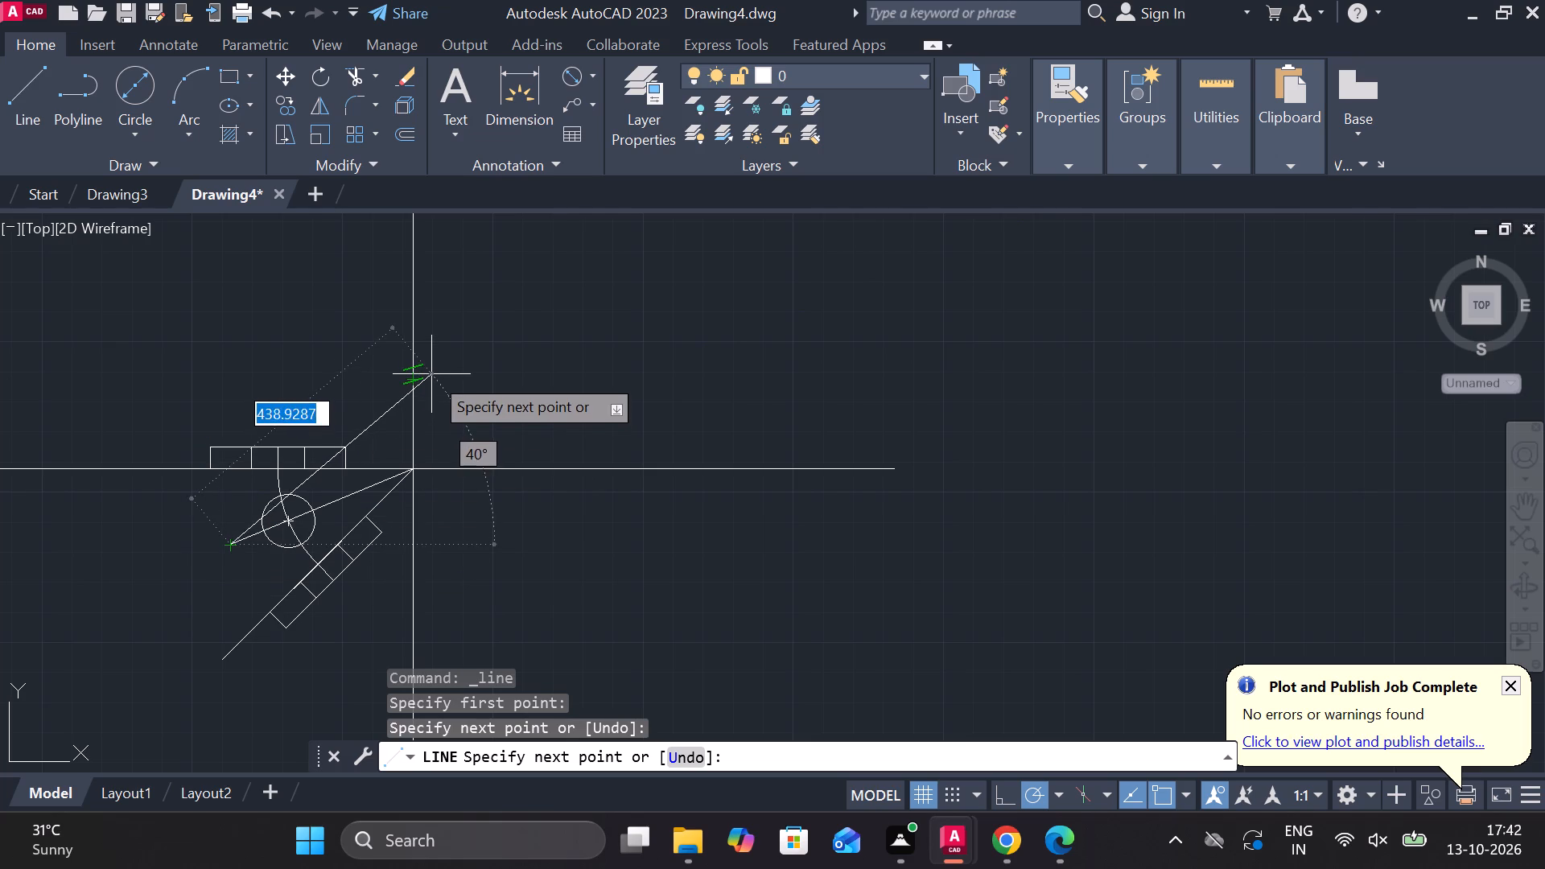
pyautogui.press('Escape')
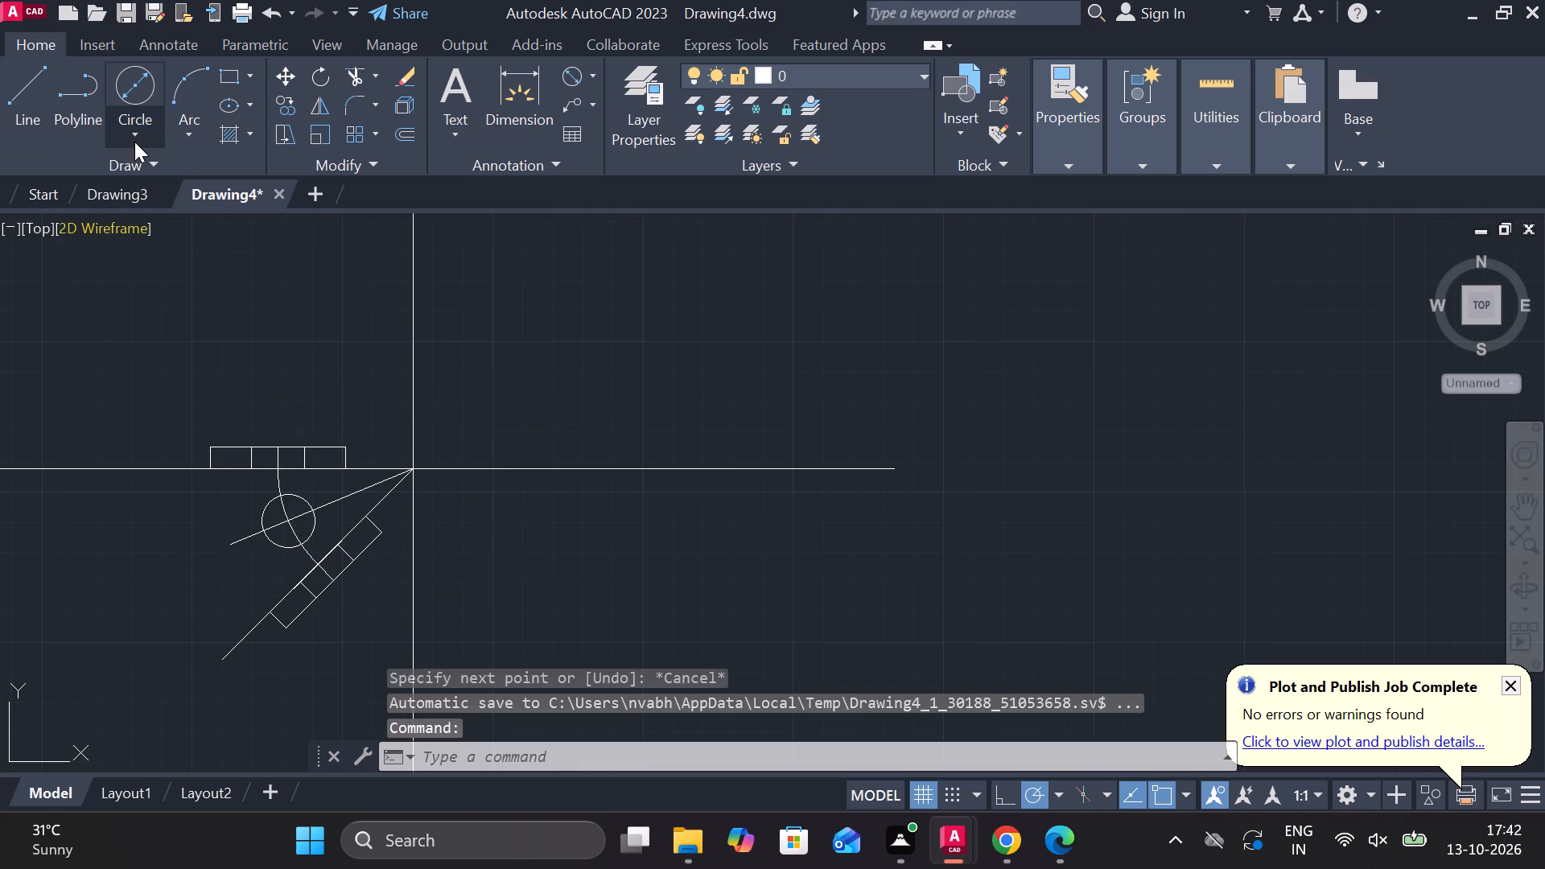
# Draw a 3-Point circle through the inner-line ends nearest the centre point on both rectangles and the small circle's near intersection with the diagonal line.
pyautogui.click(134, 142)
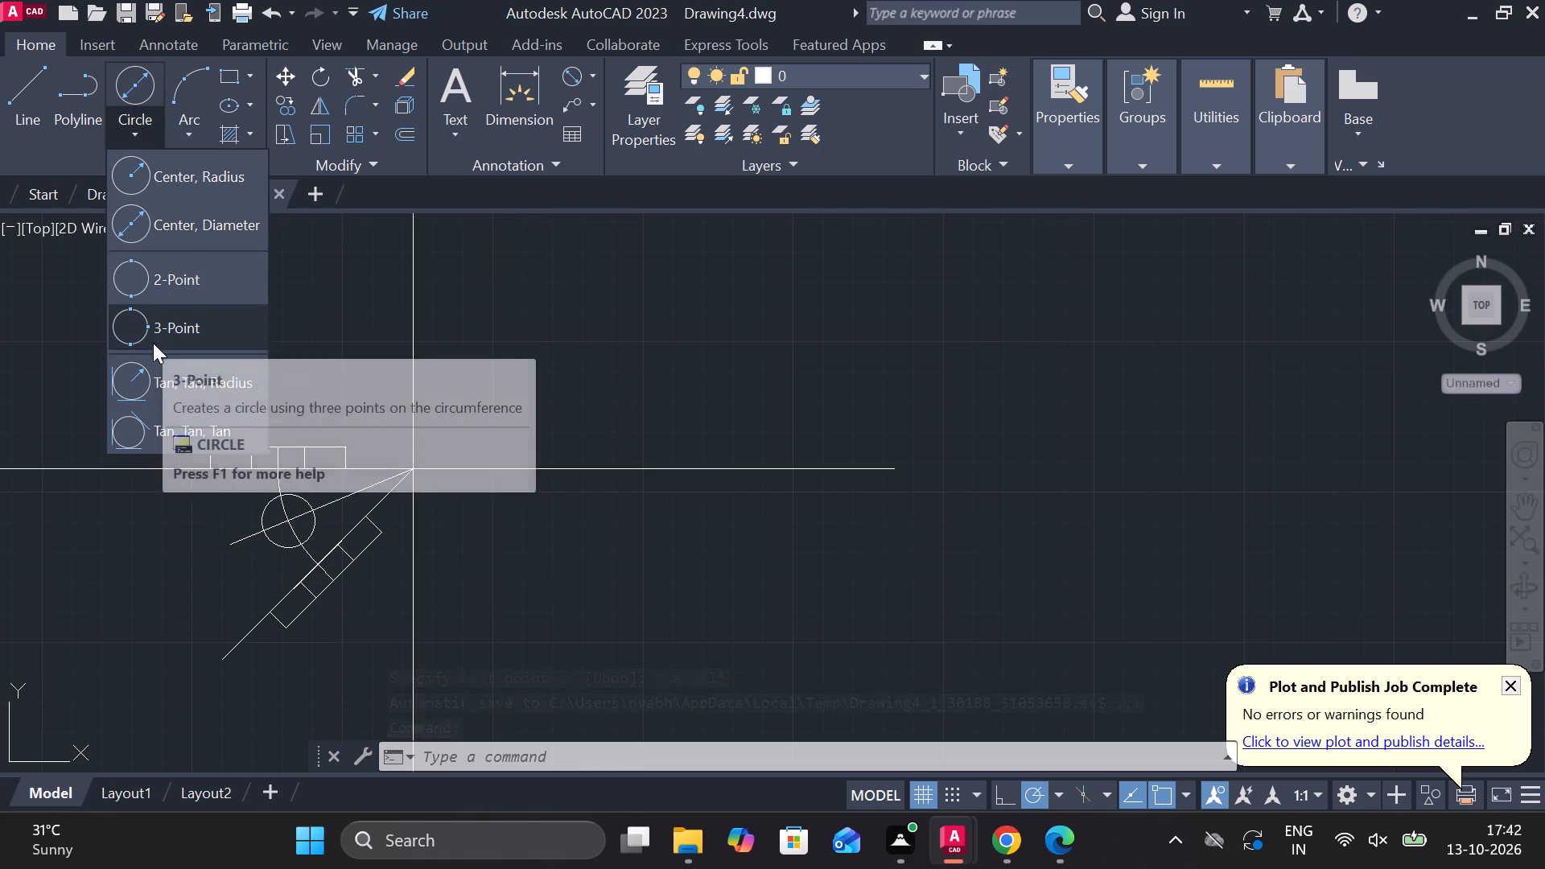
pyautogui.click(222, 323)
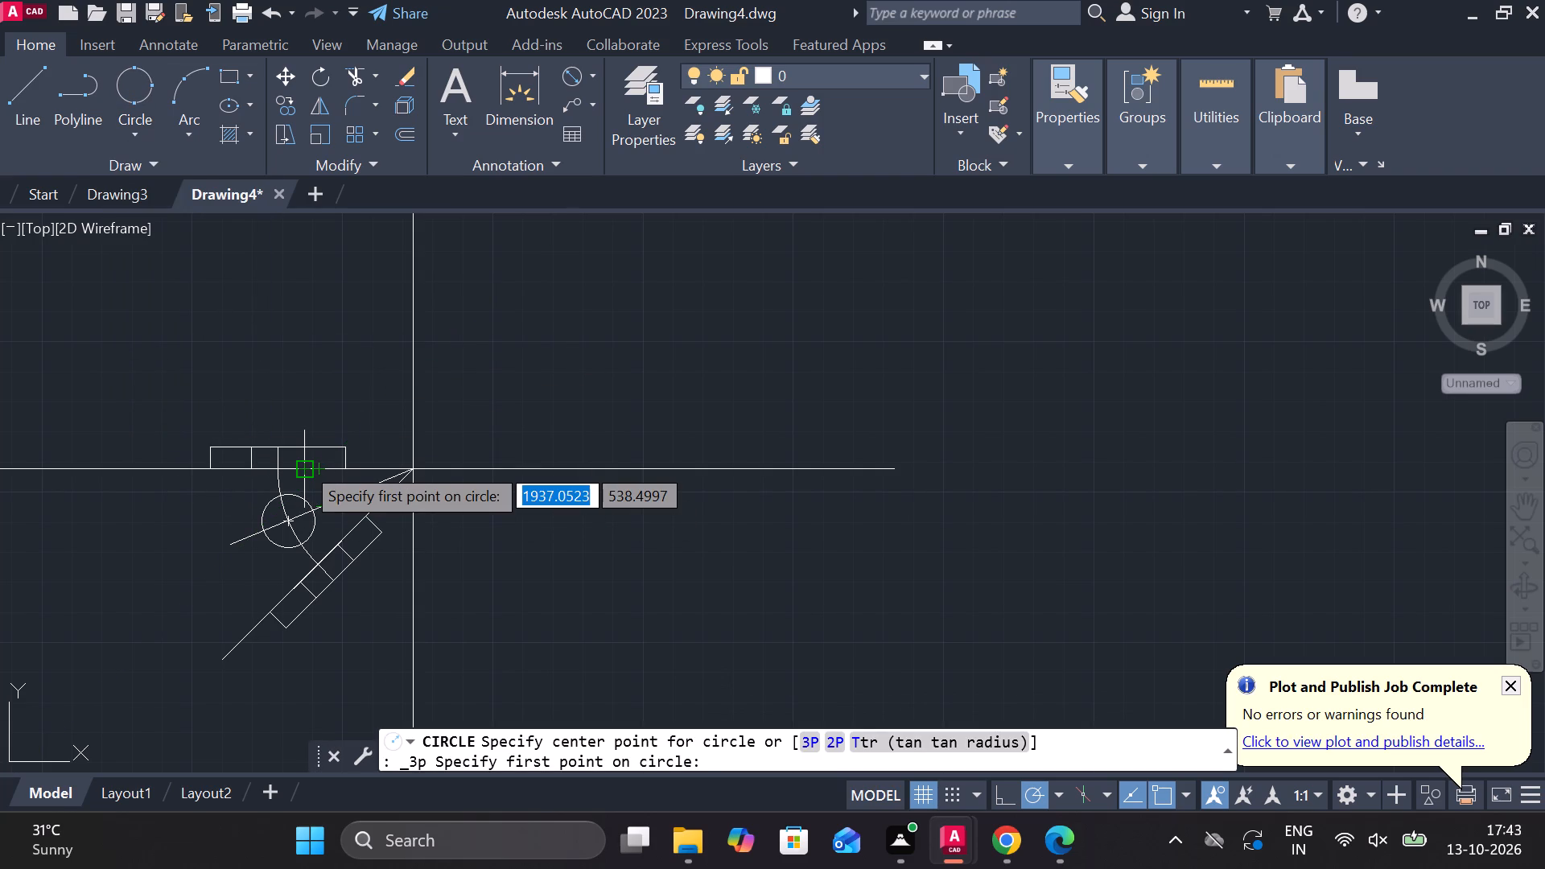
pyautogui.click(303, 463)
pyautogui.scroll(1, 307, 508)
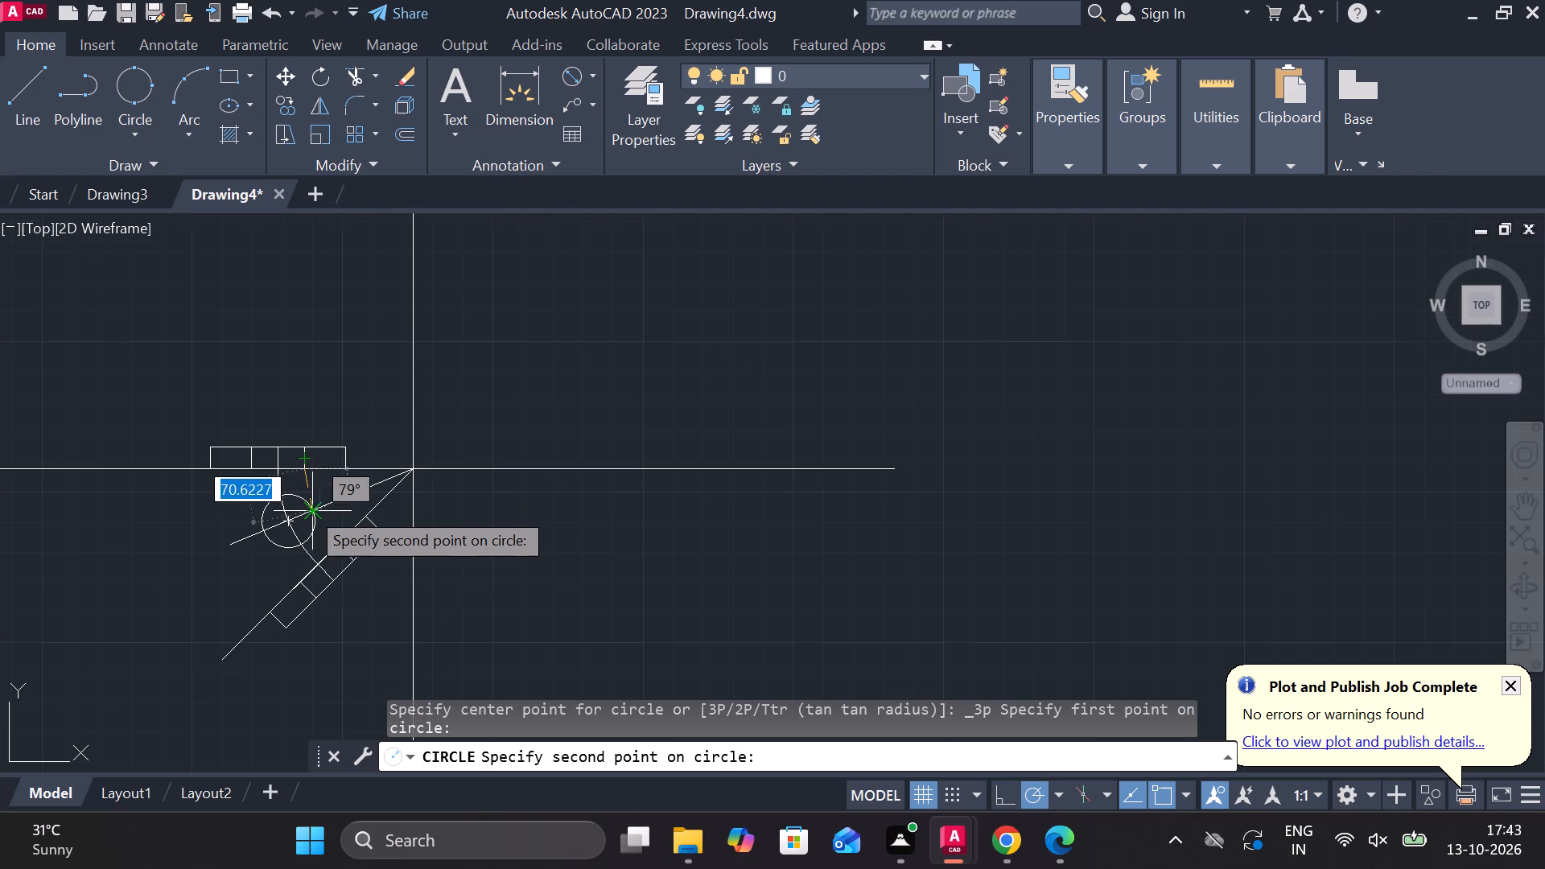
pyautogui.scroll(3, 307, 508)
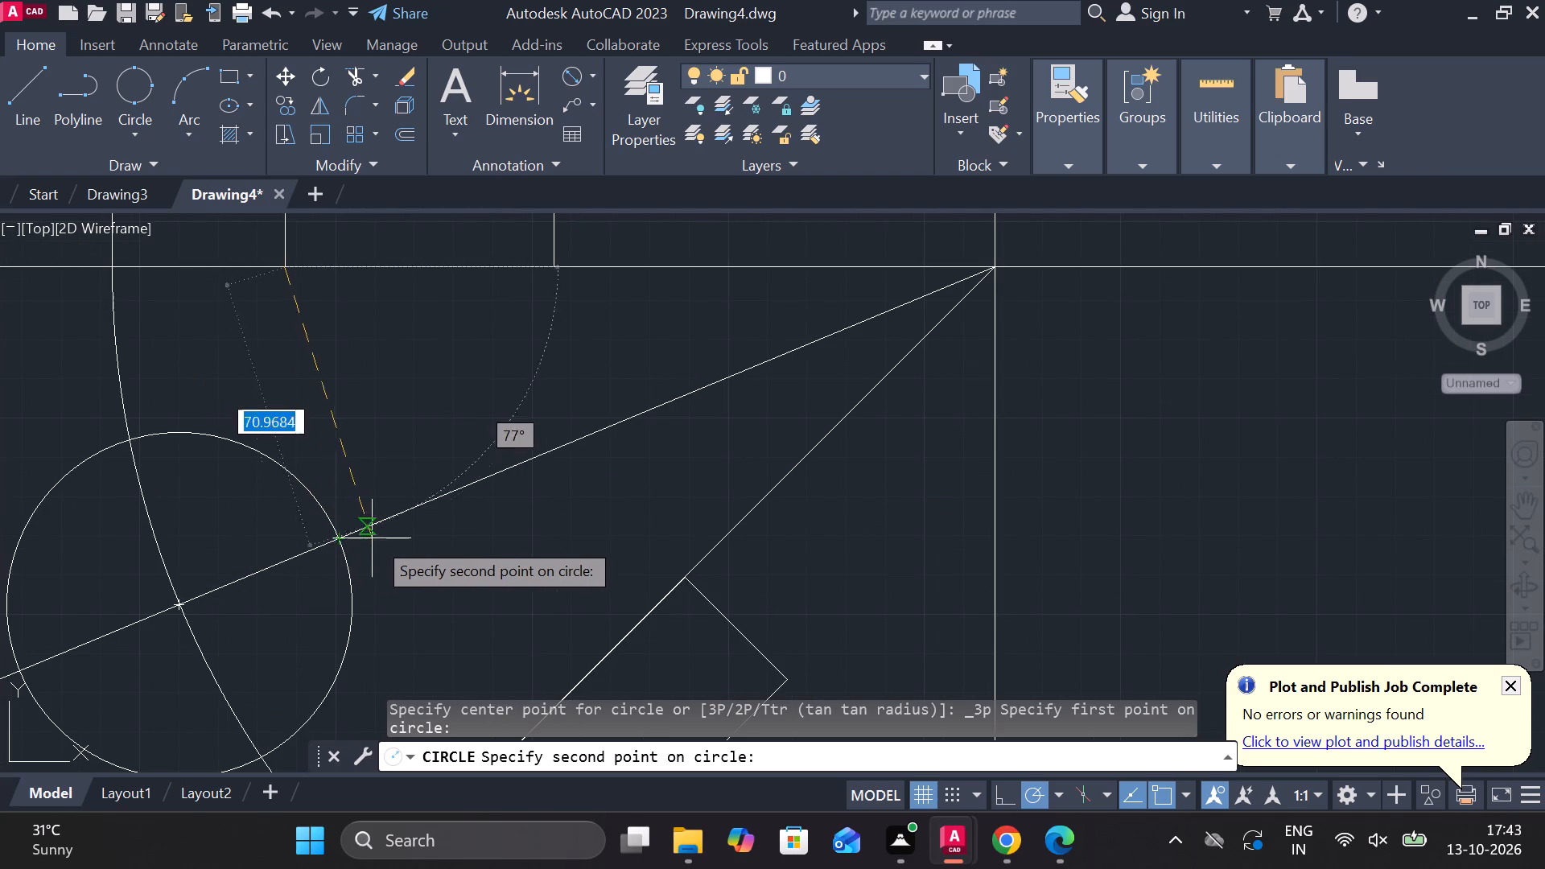
pyautogui.click(347, 542)
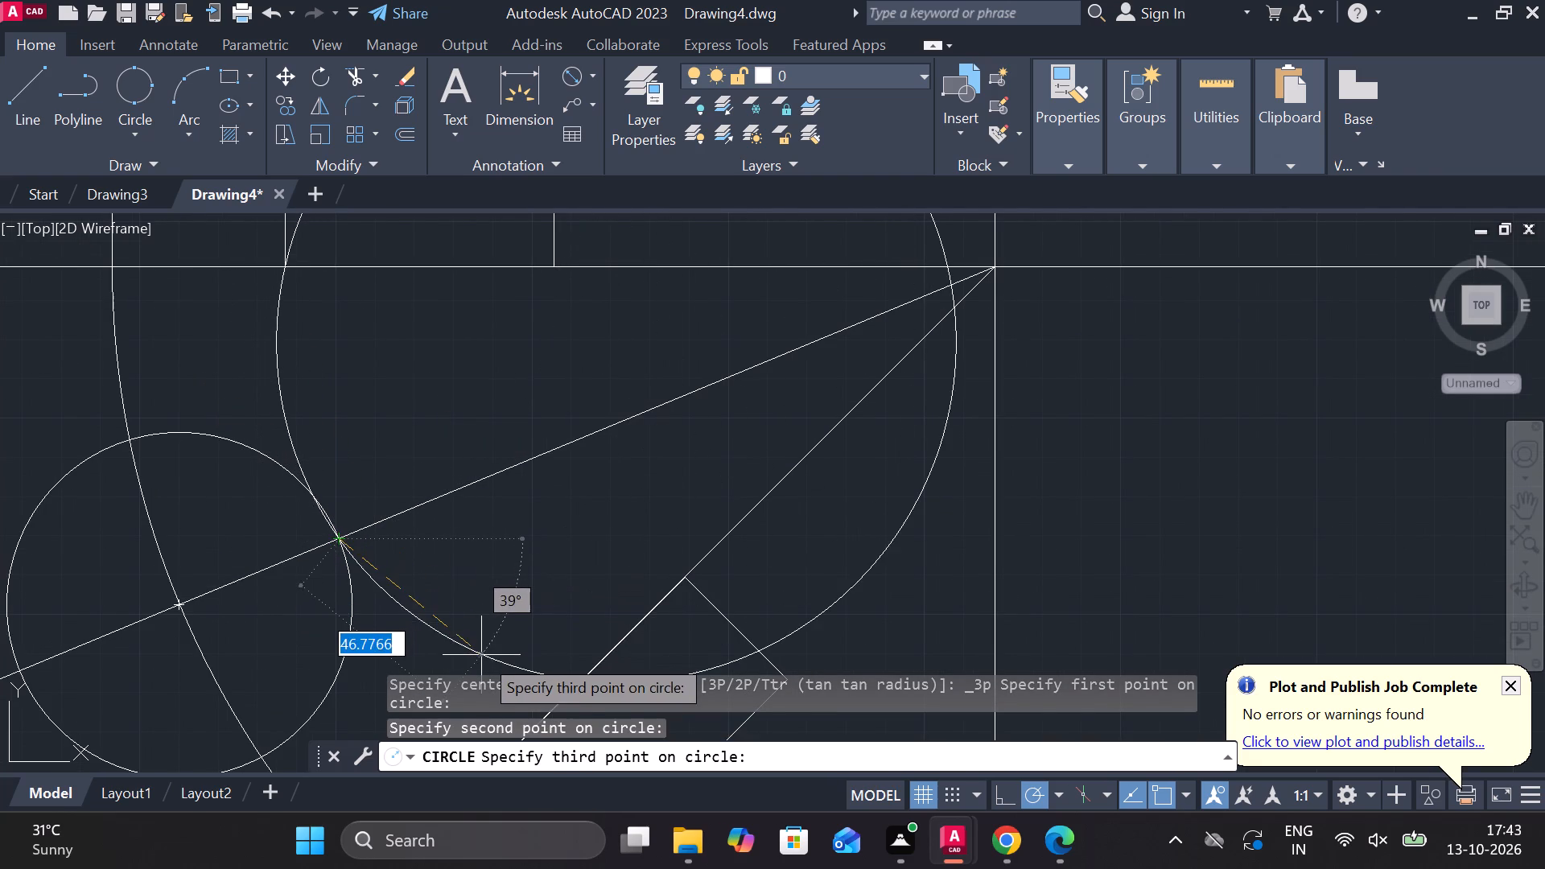
pyautogui.scroll(-3, 492, 697)
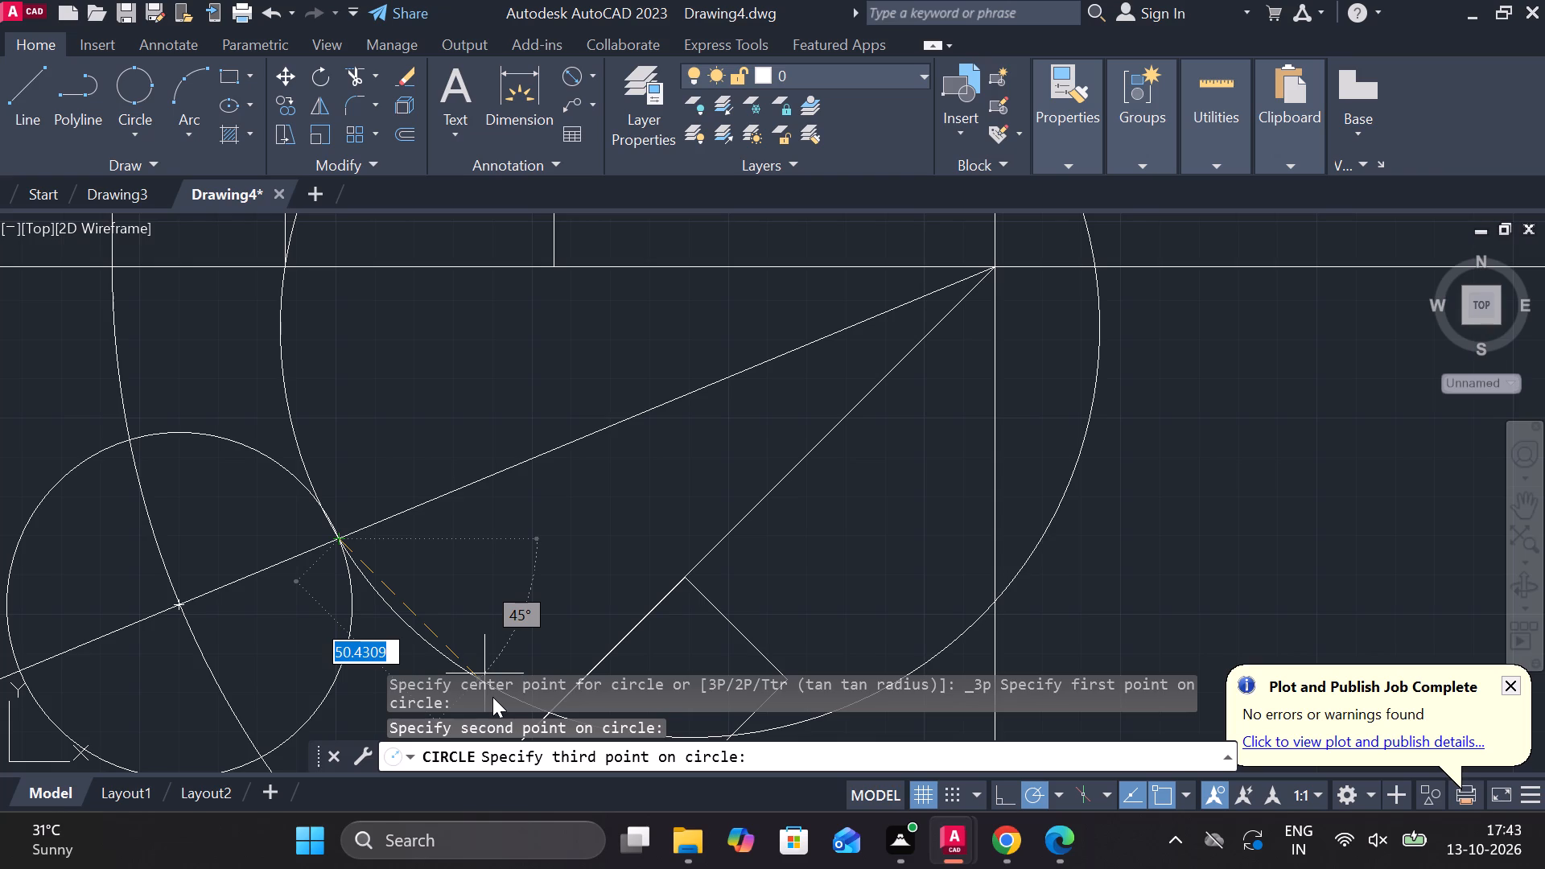
pyautogui.scroll(-2, 592, 544)
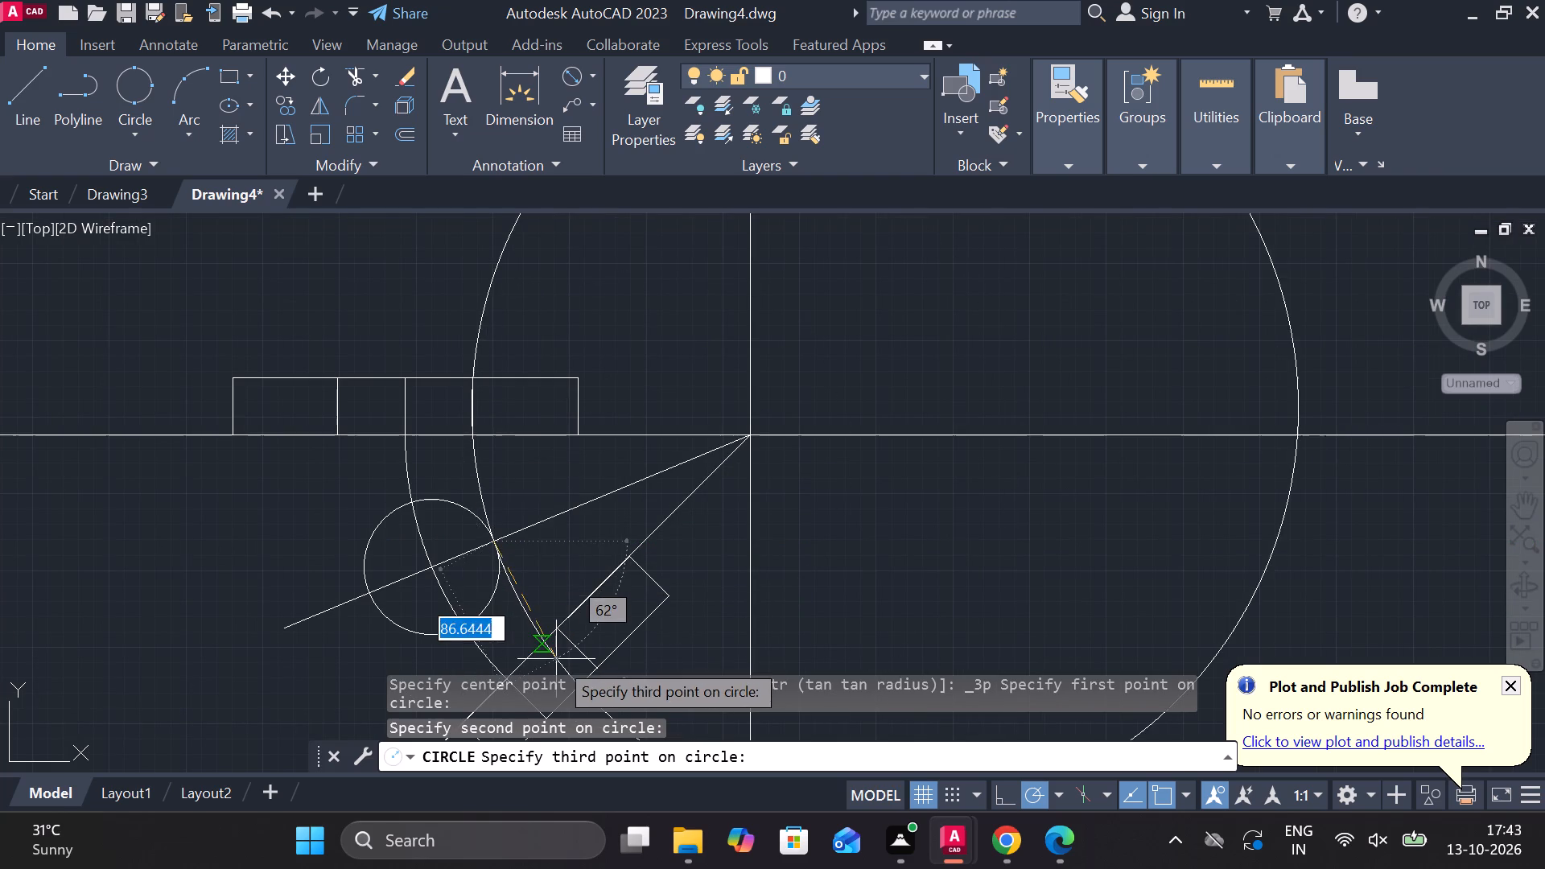
pyautogui.click(559, 630)
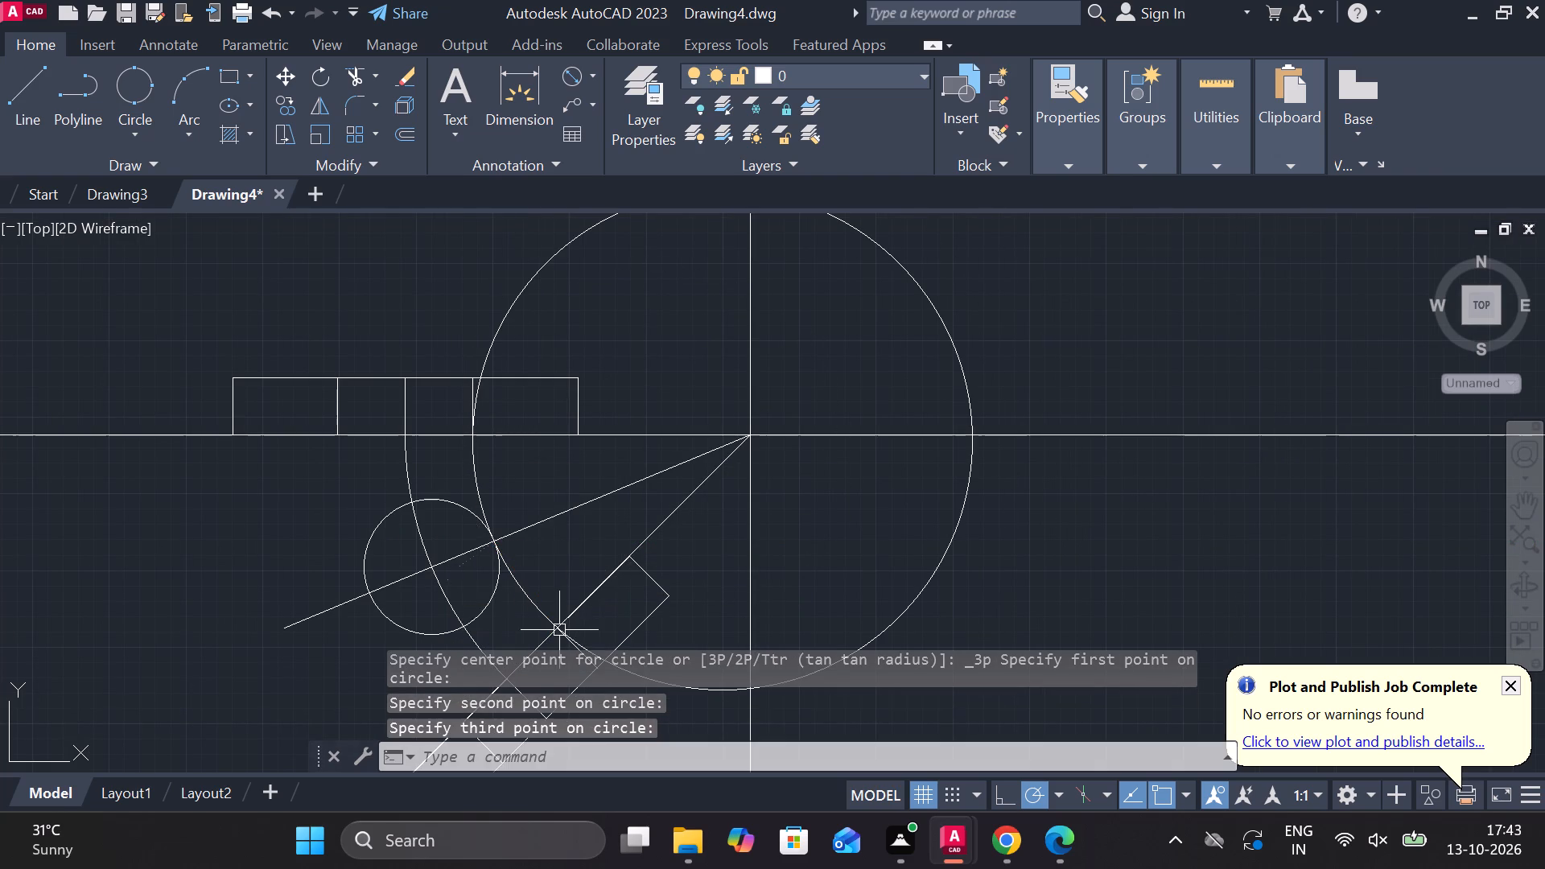
# Draw a second 3-Point circle through the rectangles' inner-line ends farthest from the centre point and the small circle's far intersection with the diagonal line.
pyautogui.scroll(3, 422, 546)
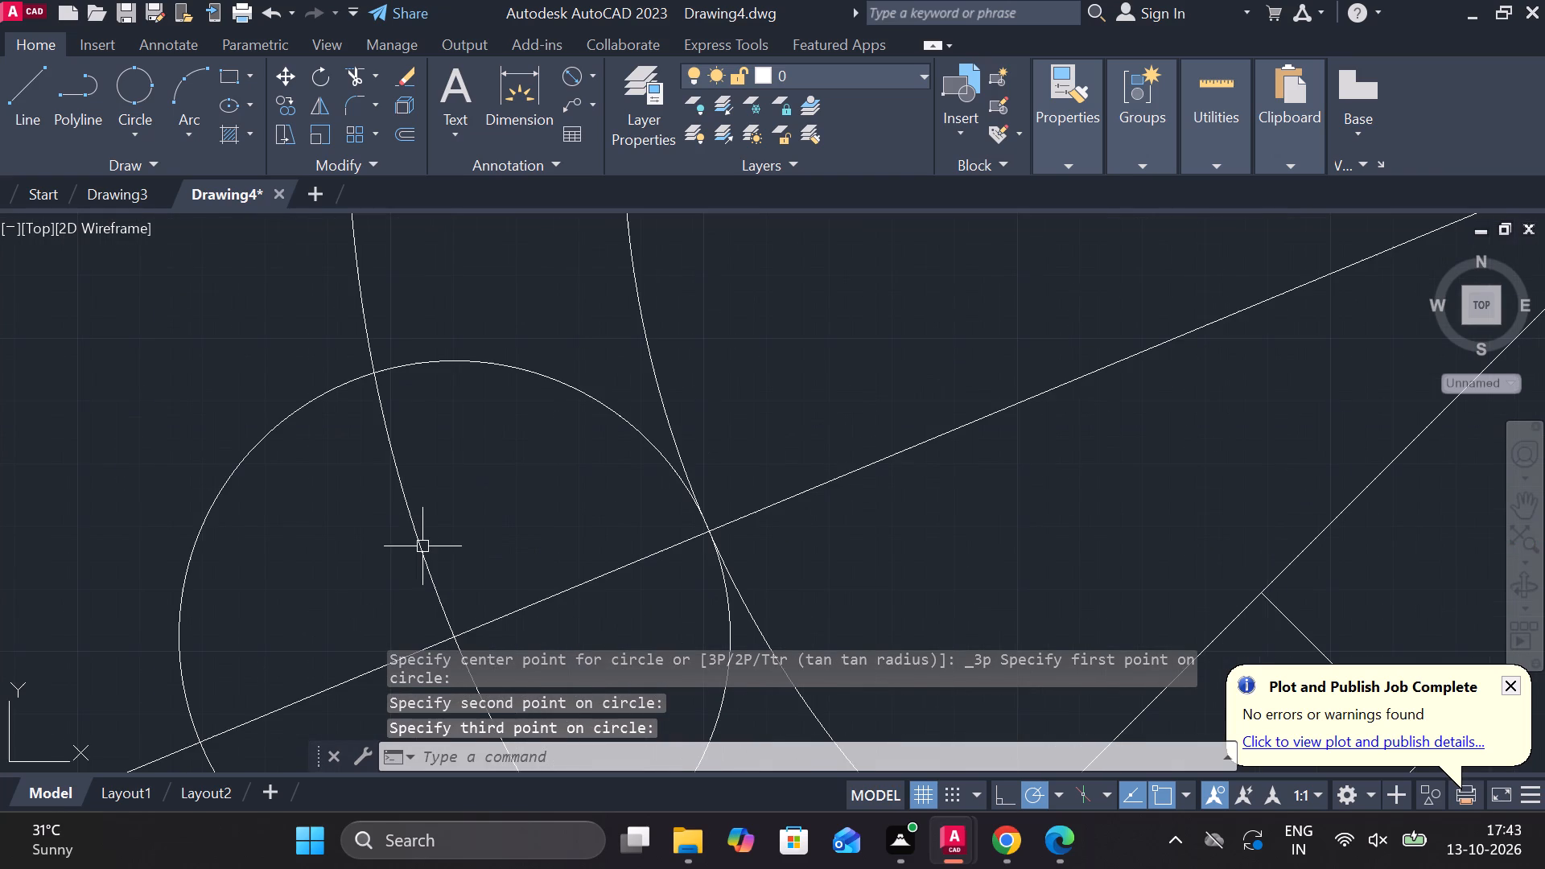
pyautogui.scroll(1, 422, 546)
pyautogui.scroll(-4, 422, 546)
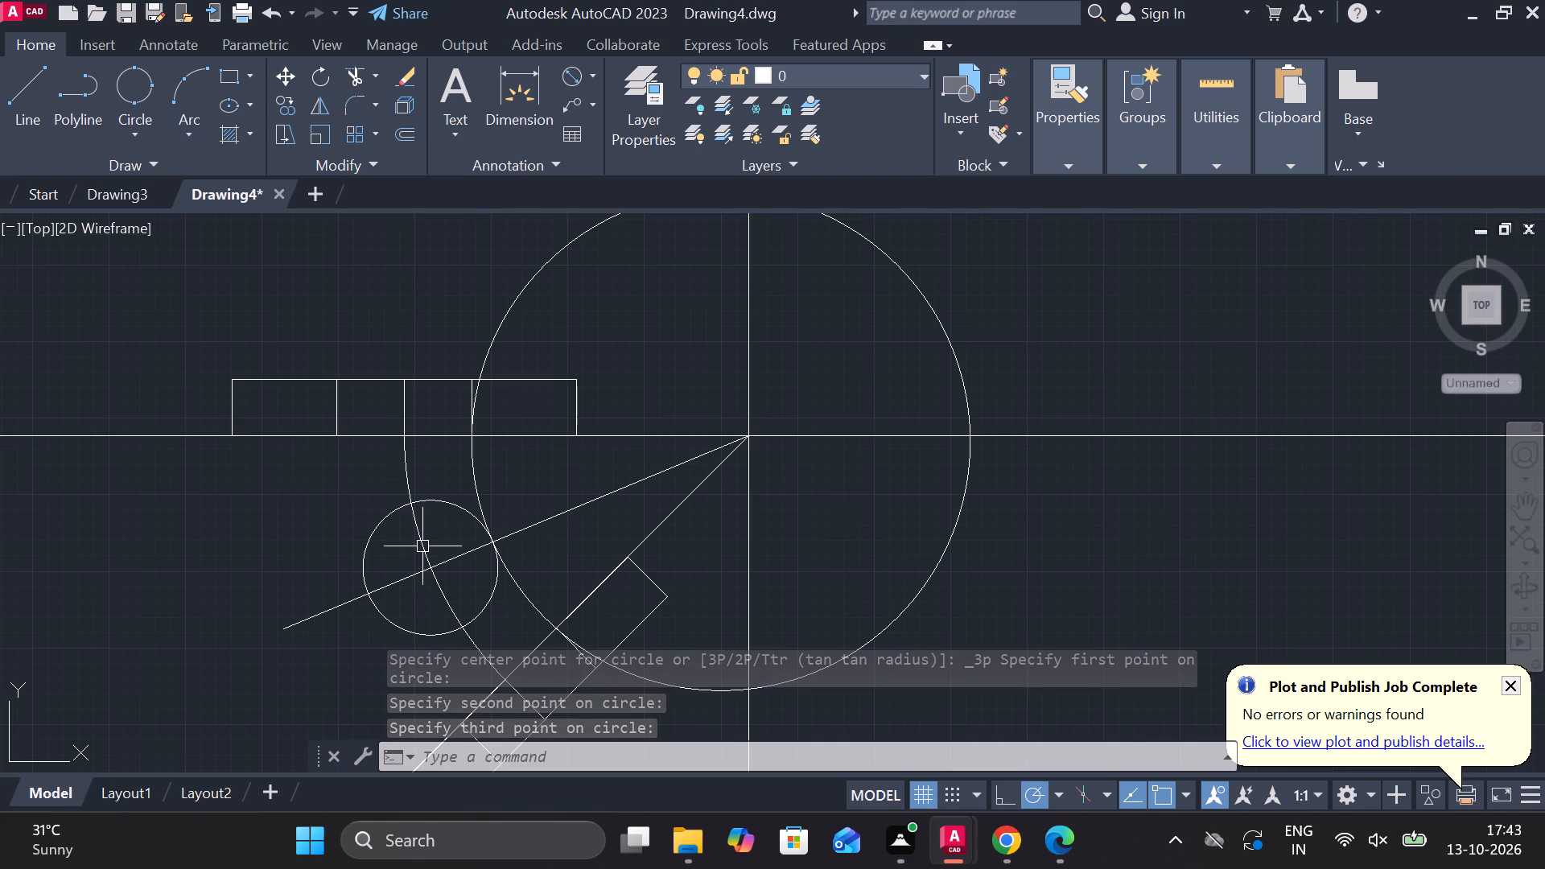
pyautogui.scroll(-1, 422, 546)
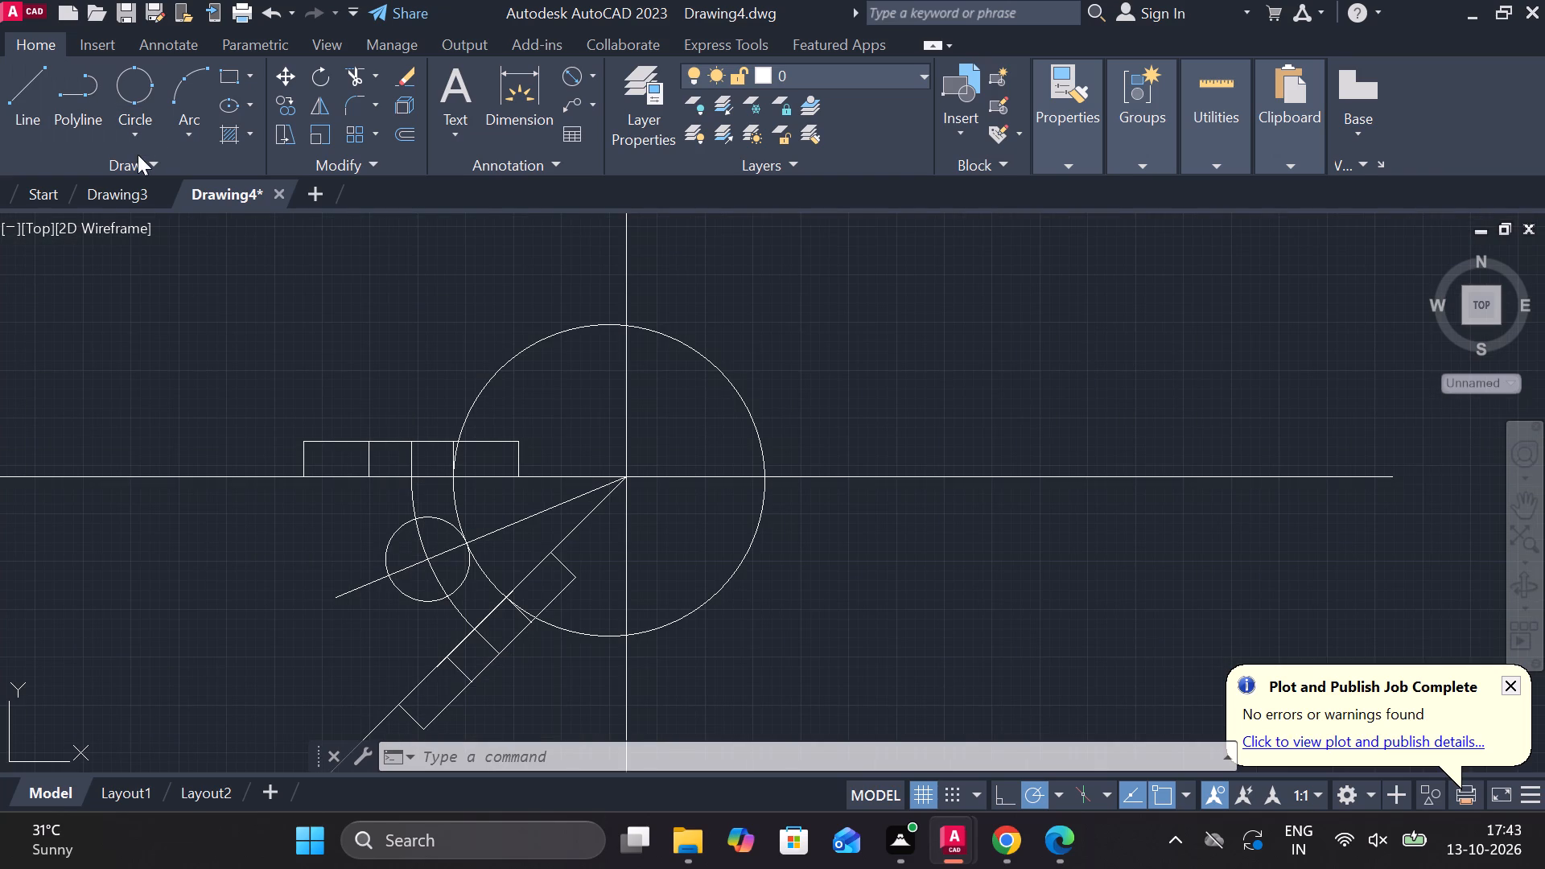
pyautogui.click(135, 86)
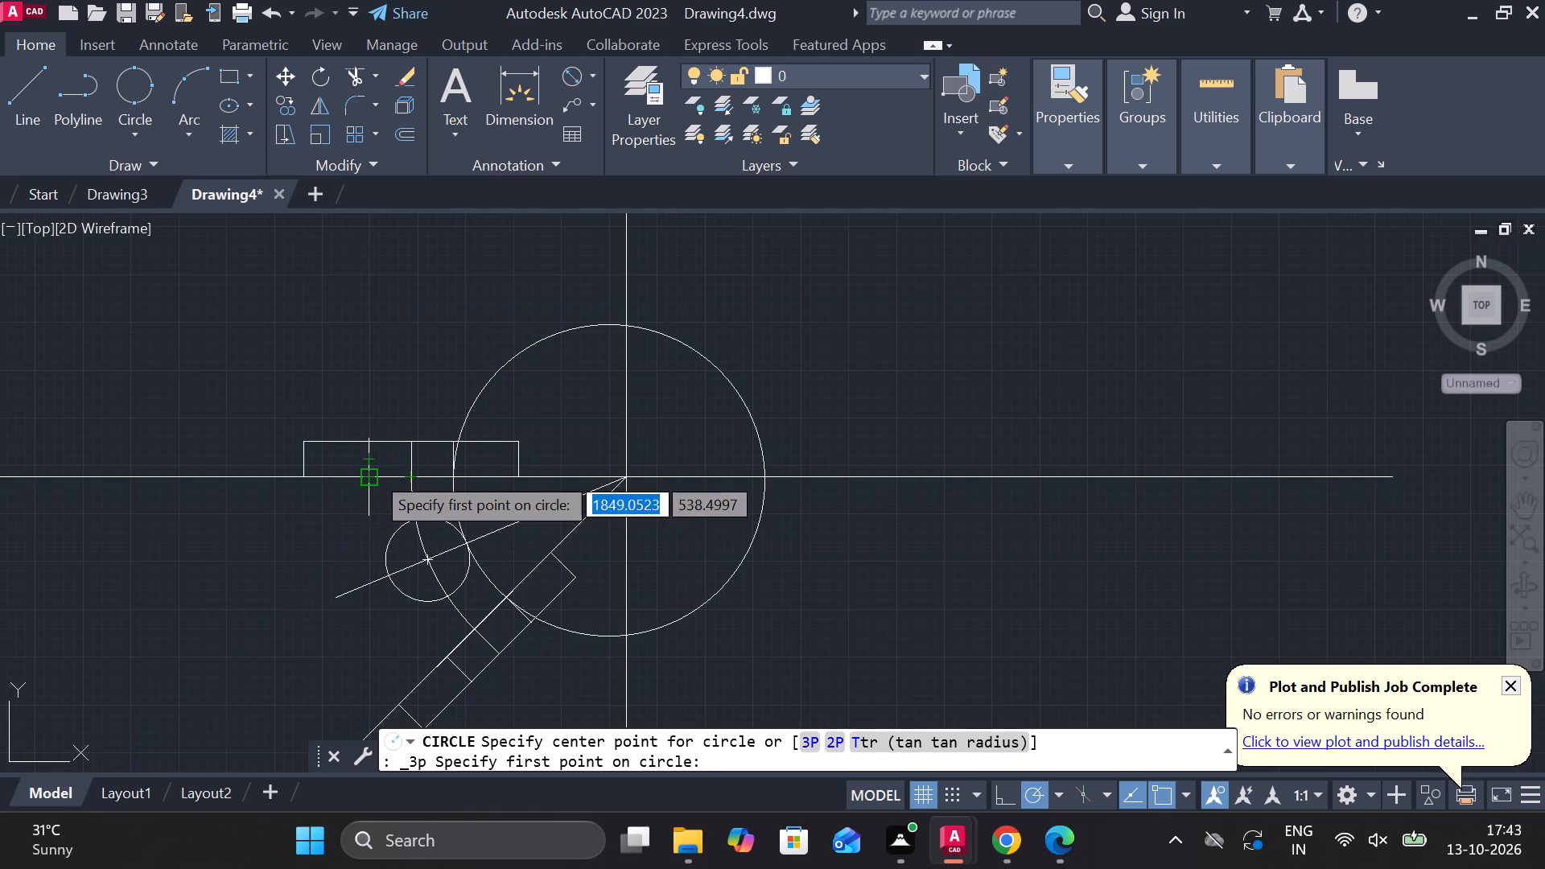
pyautogui.click(373, 472)
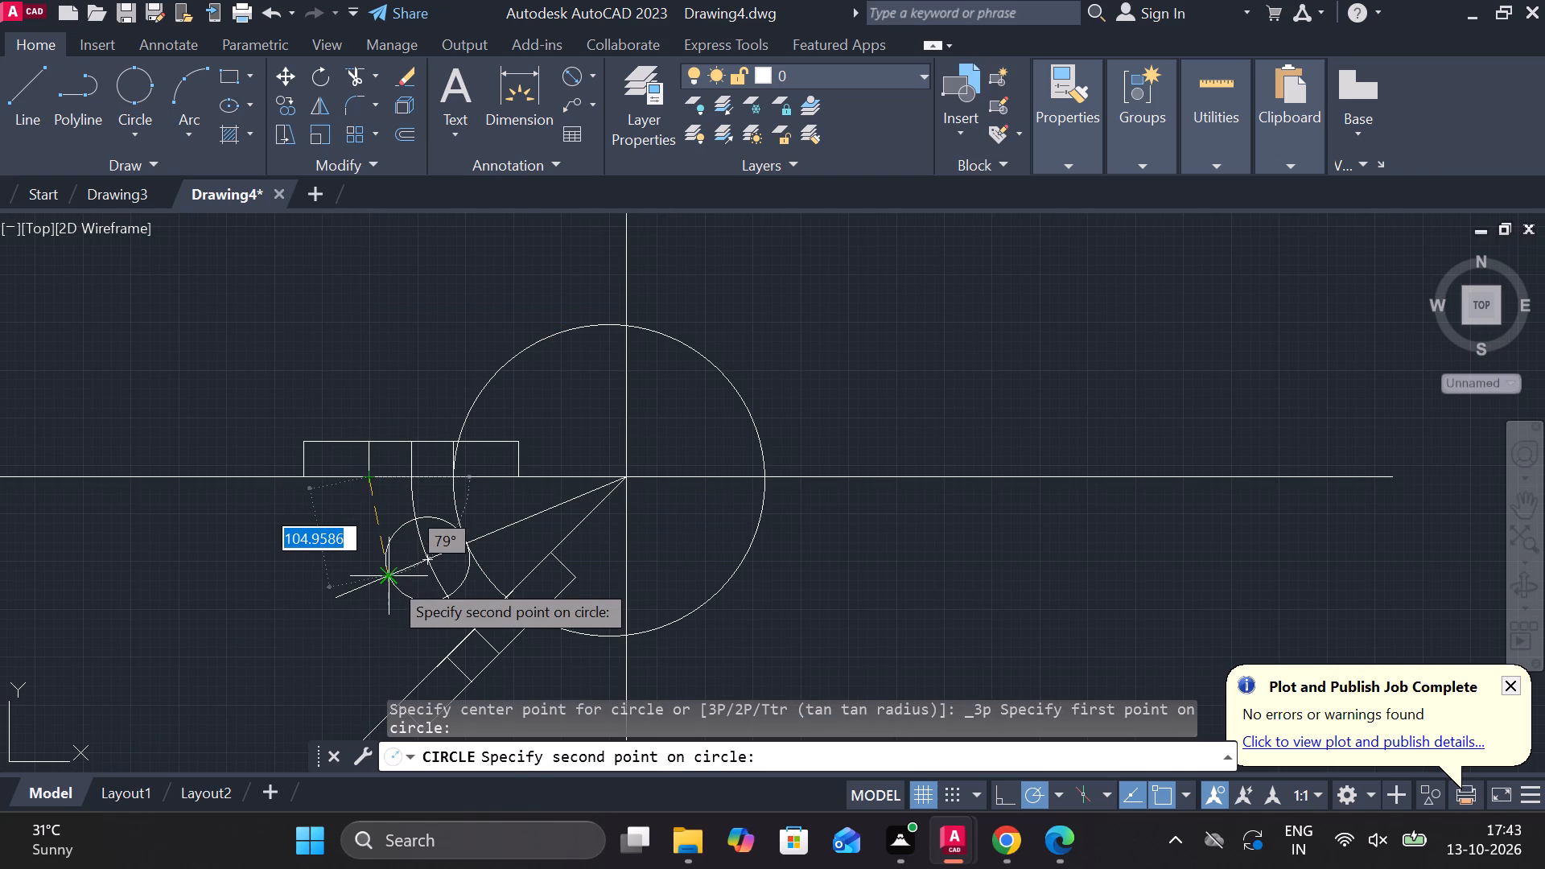
pyautogui.click(390, 579)
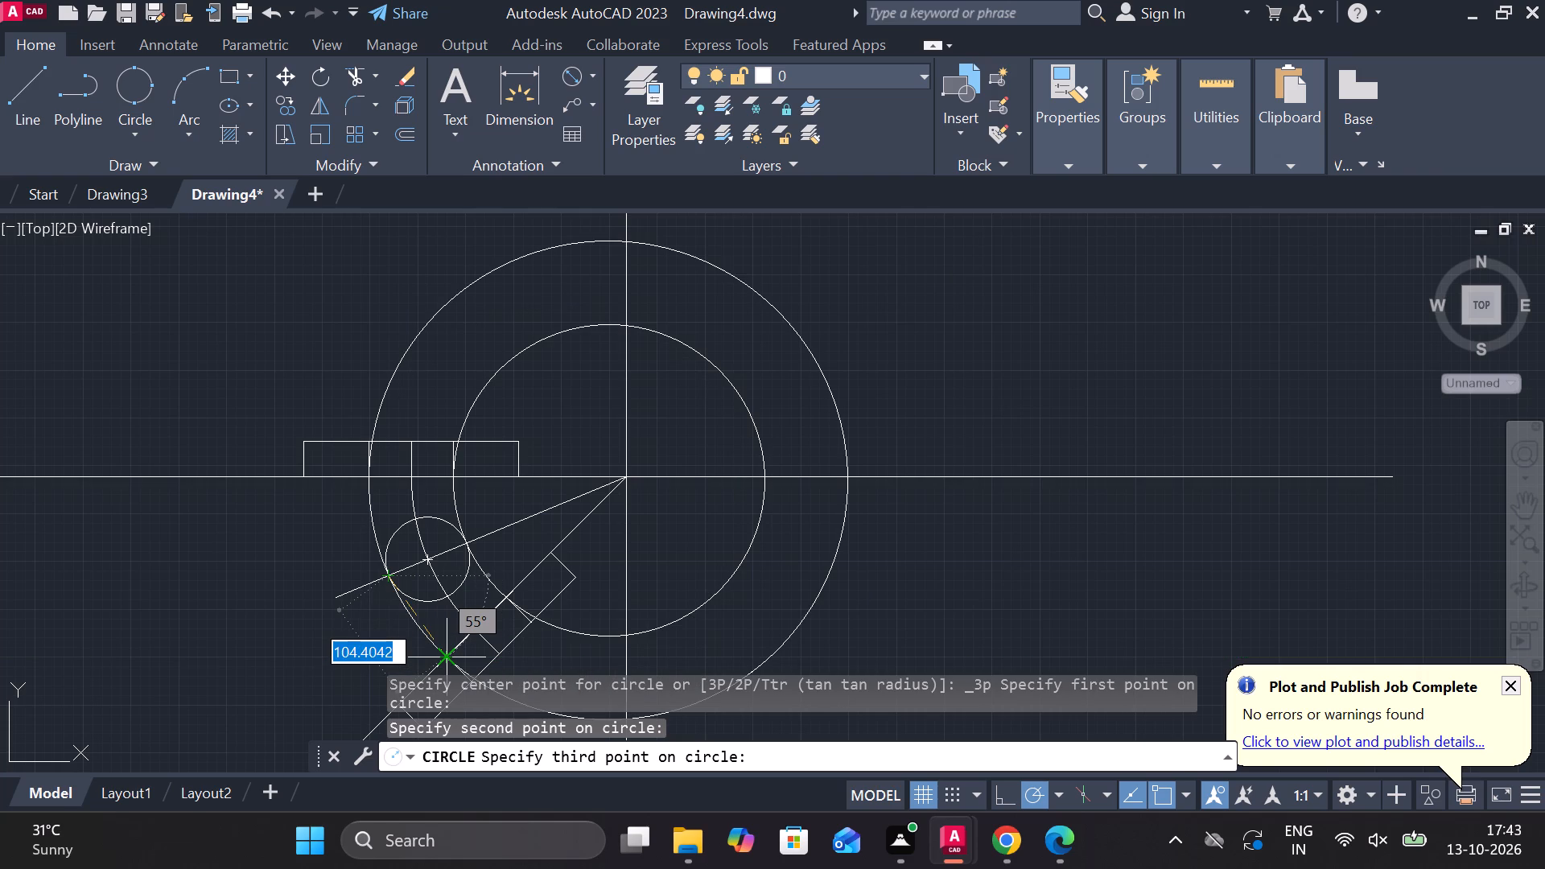
pyautogui.scroll(4, 448, 654)
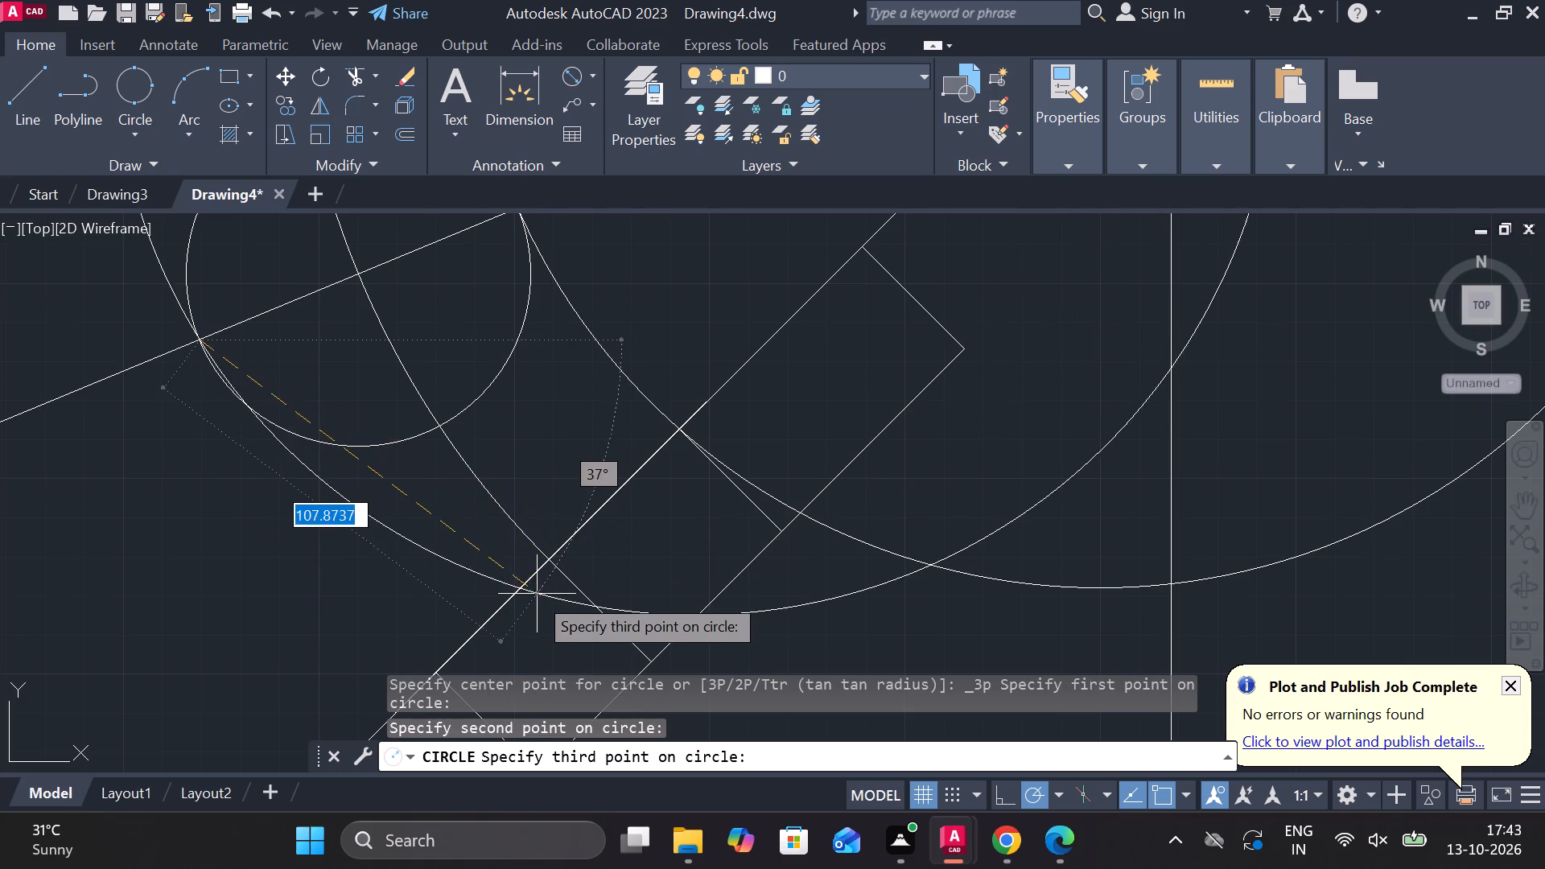
pyautogui.scroll(-2, 535, 594)
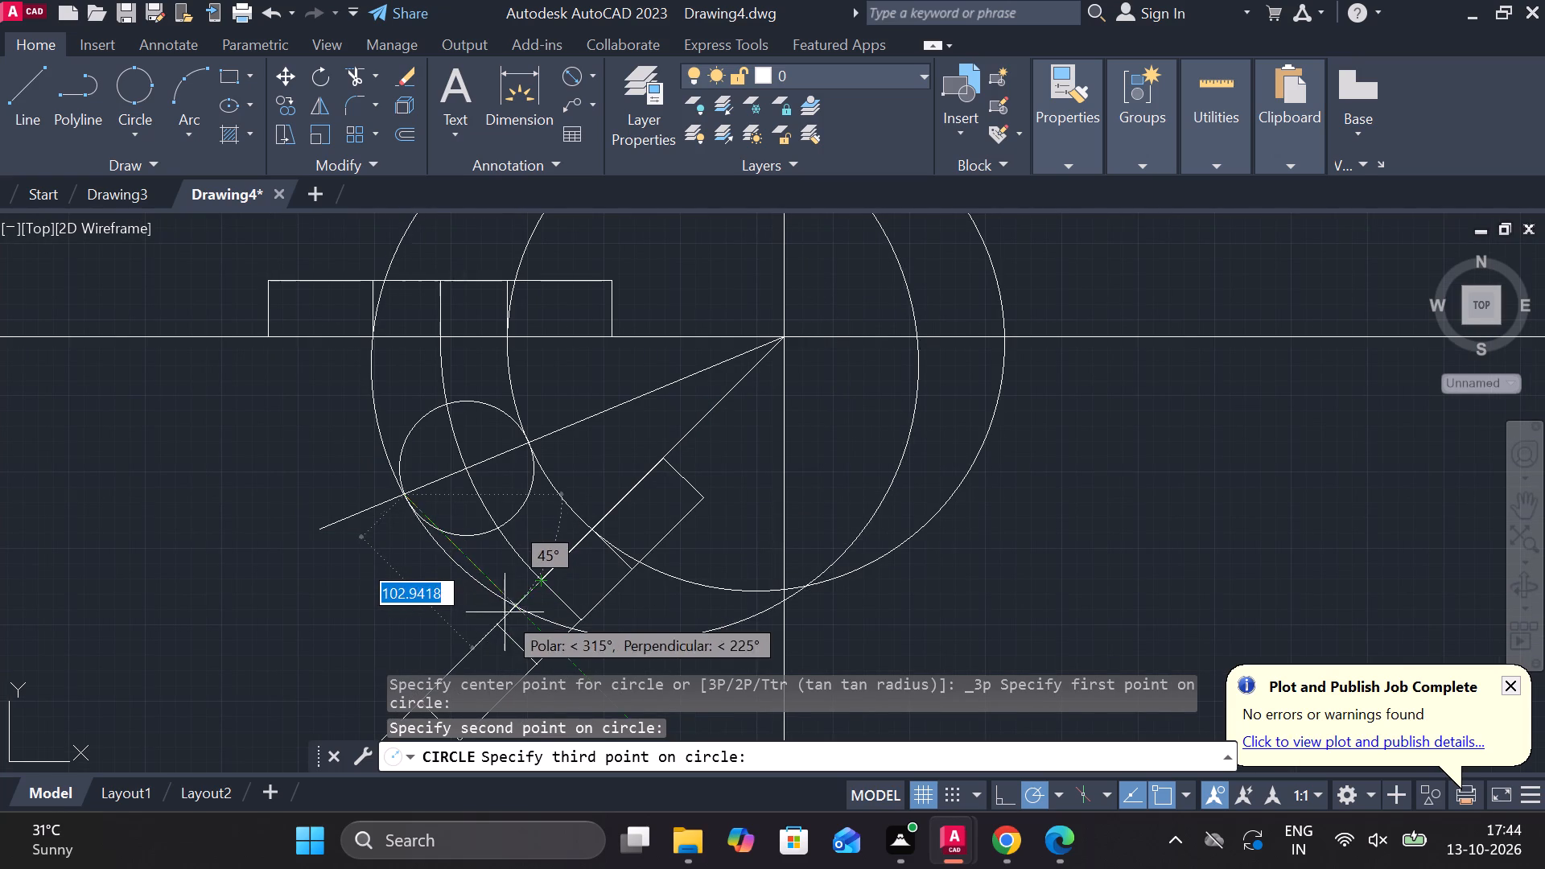
pyautogui.click(494, 623)
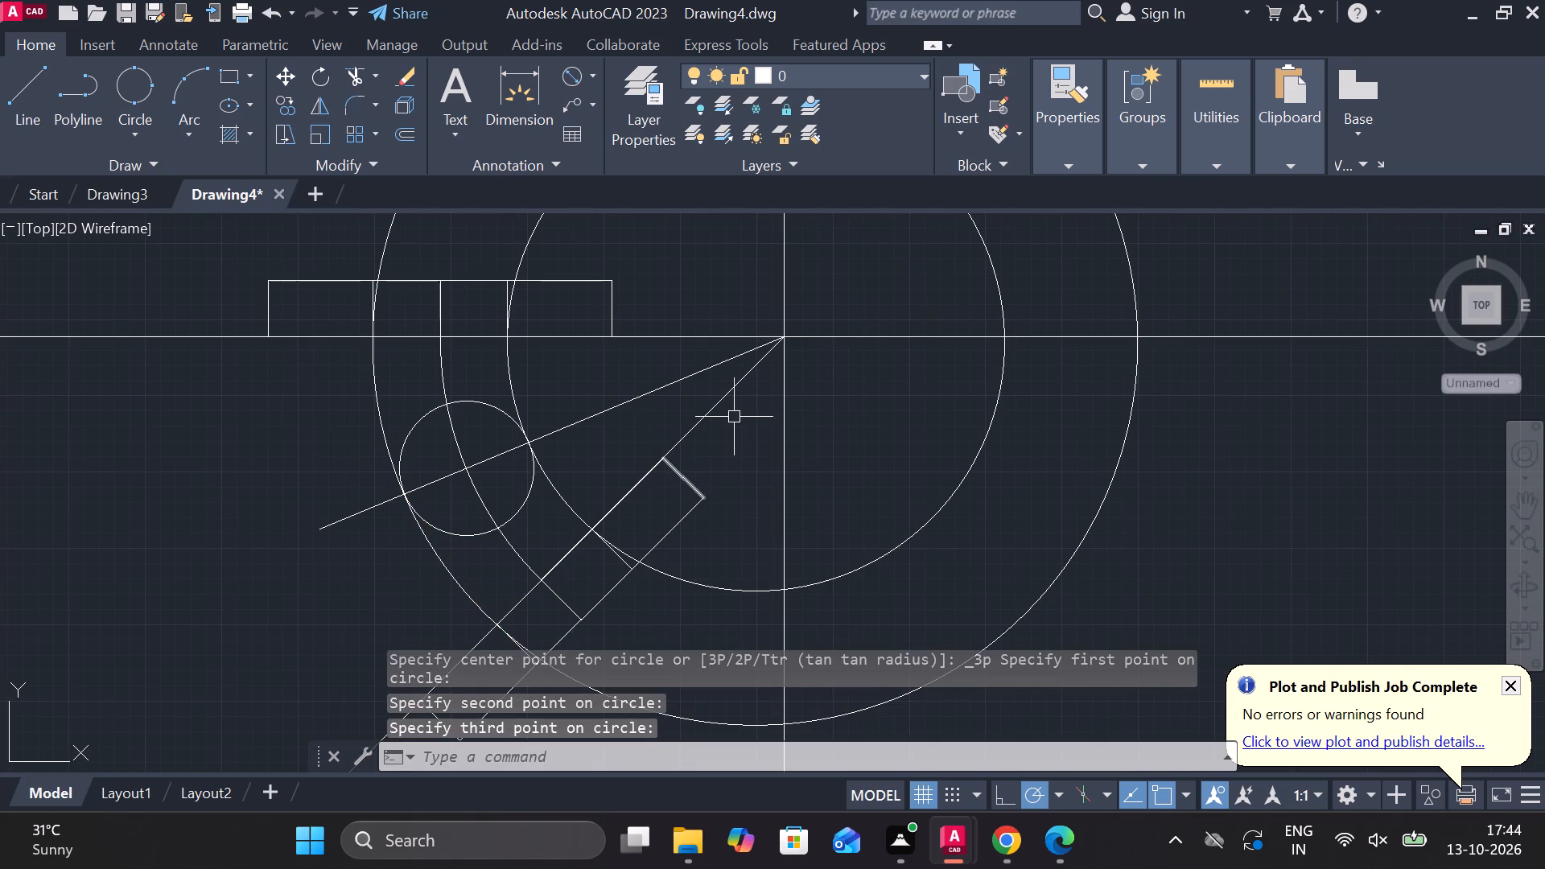
pyautogui.press('Escape')
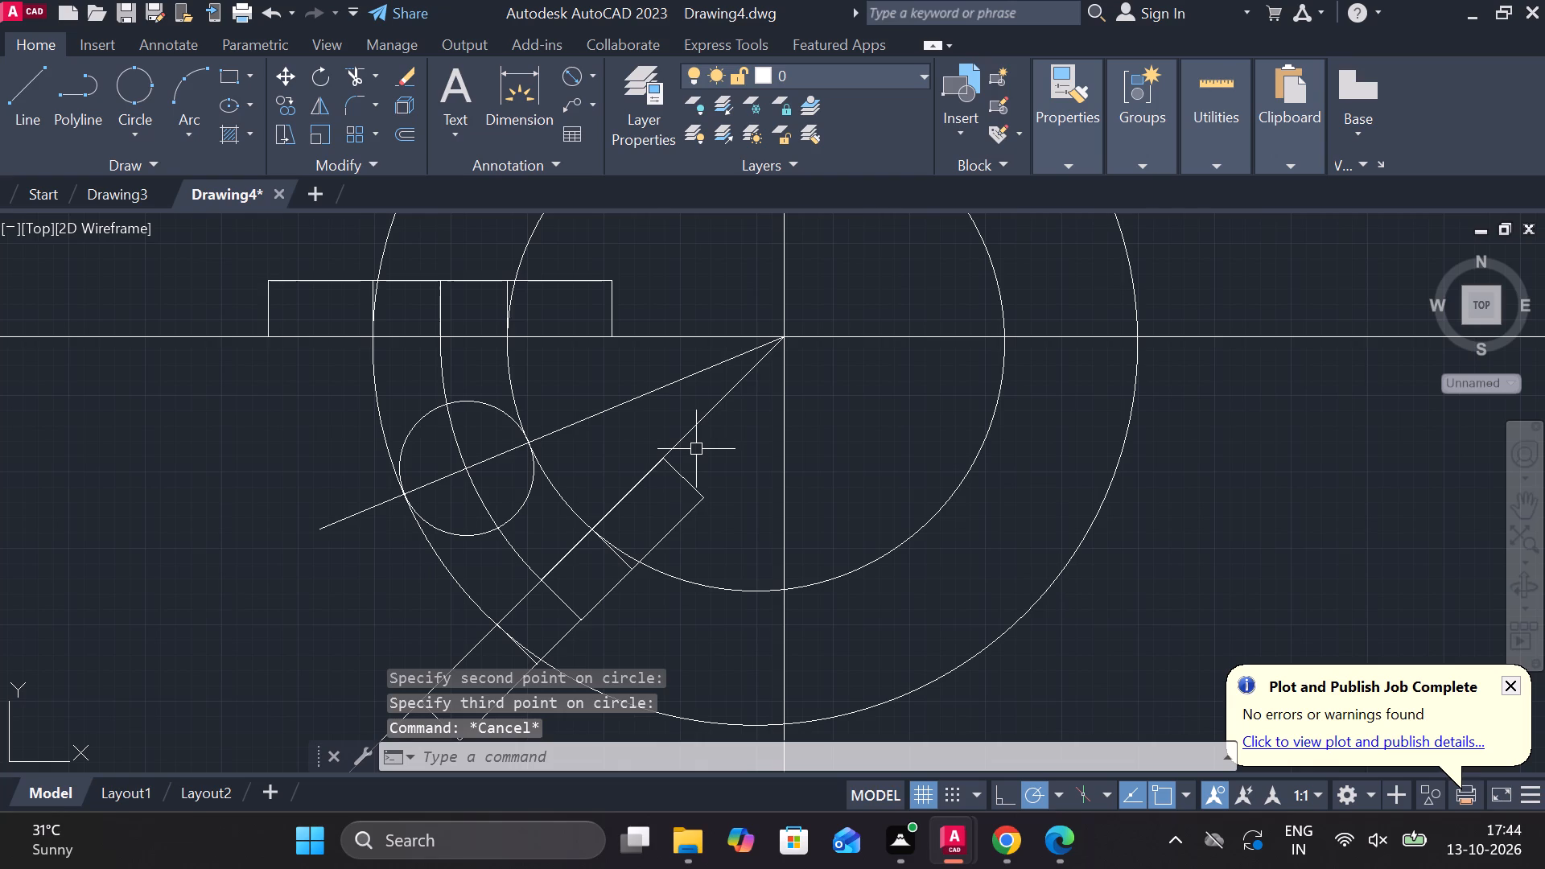
# Trim the smaller 3-point circle inside and beyond the angled rectangle and above the horizontal rectangle, keeping the arc between the rectangles.
pyautogui.click(349, 69)
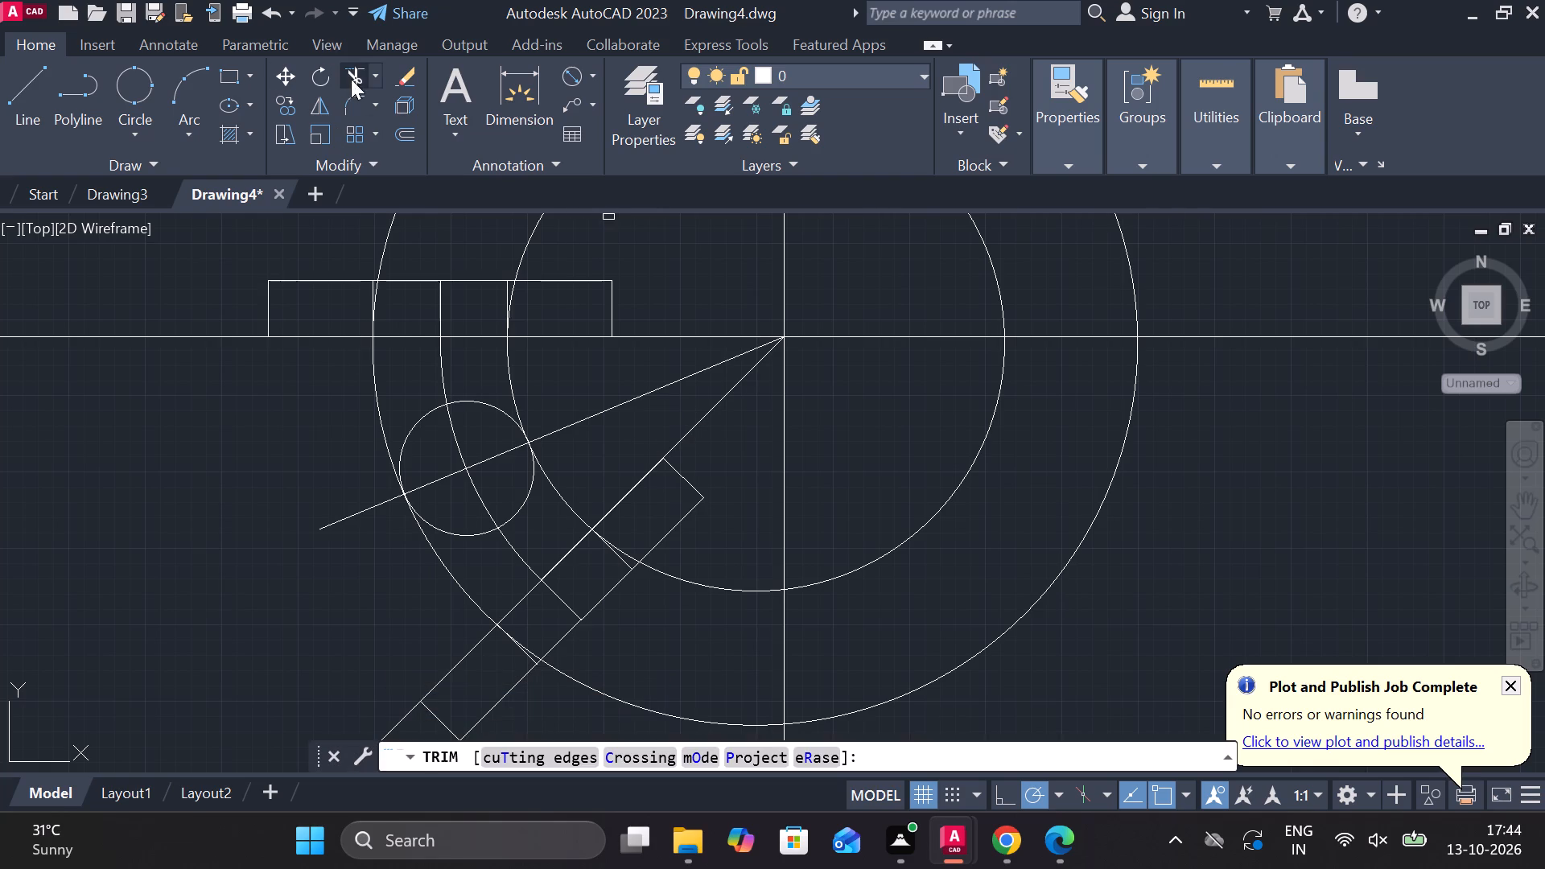
pyautogui.scroll(2, 655, 526)
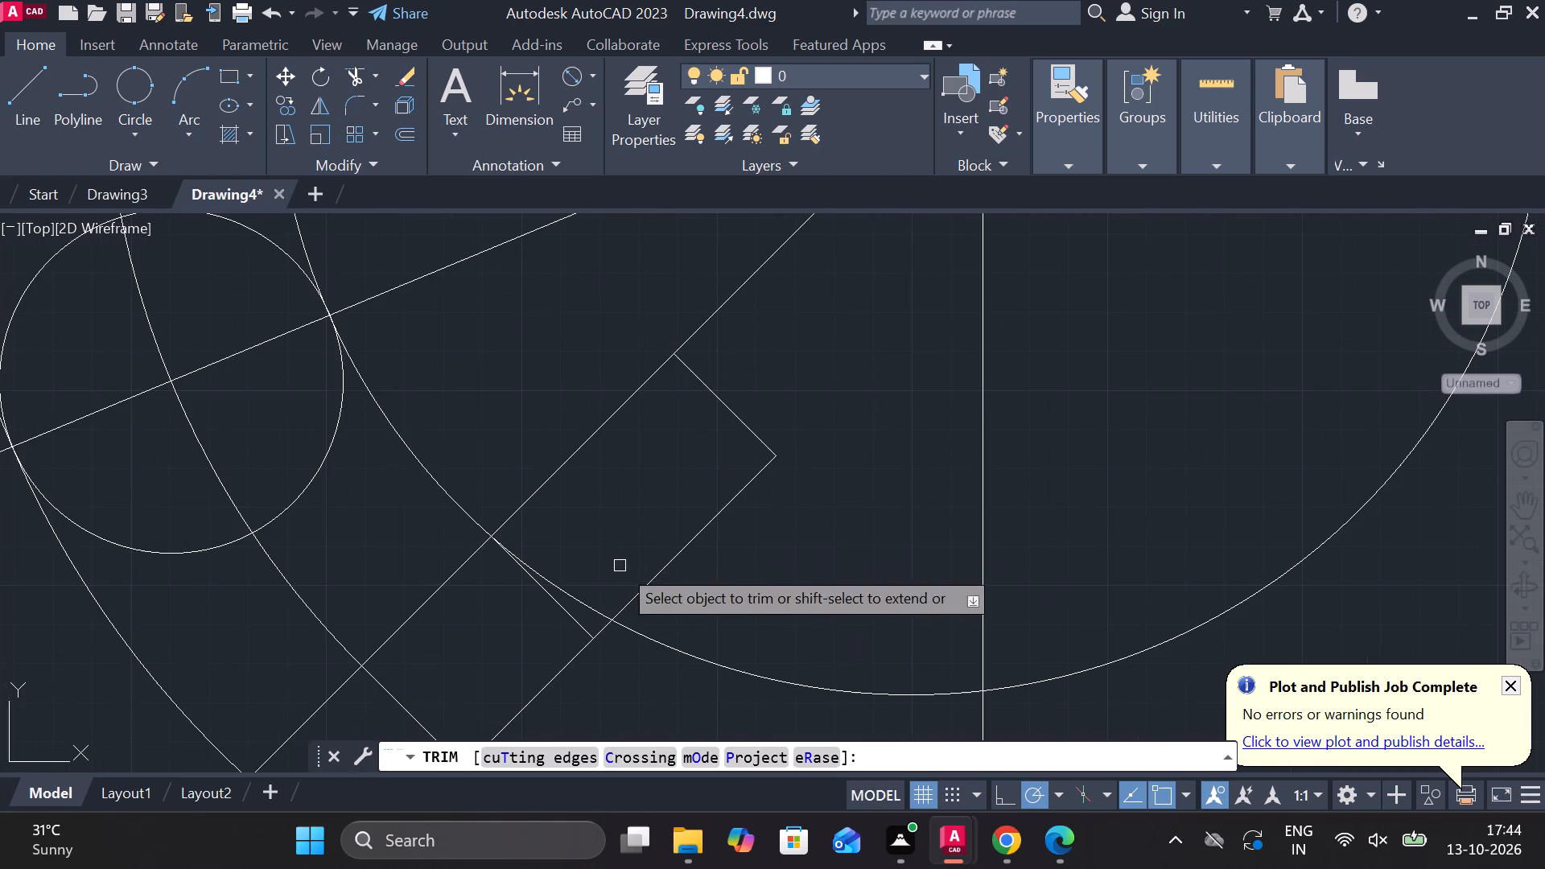
pyautogui.click(582, 591)
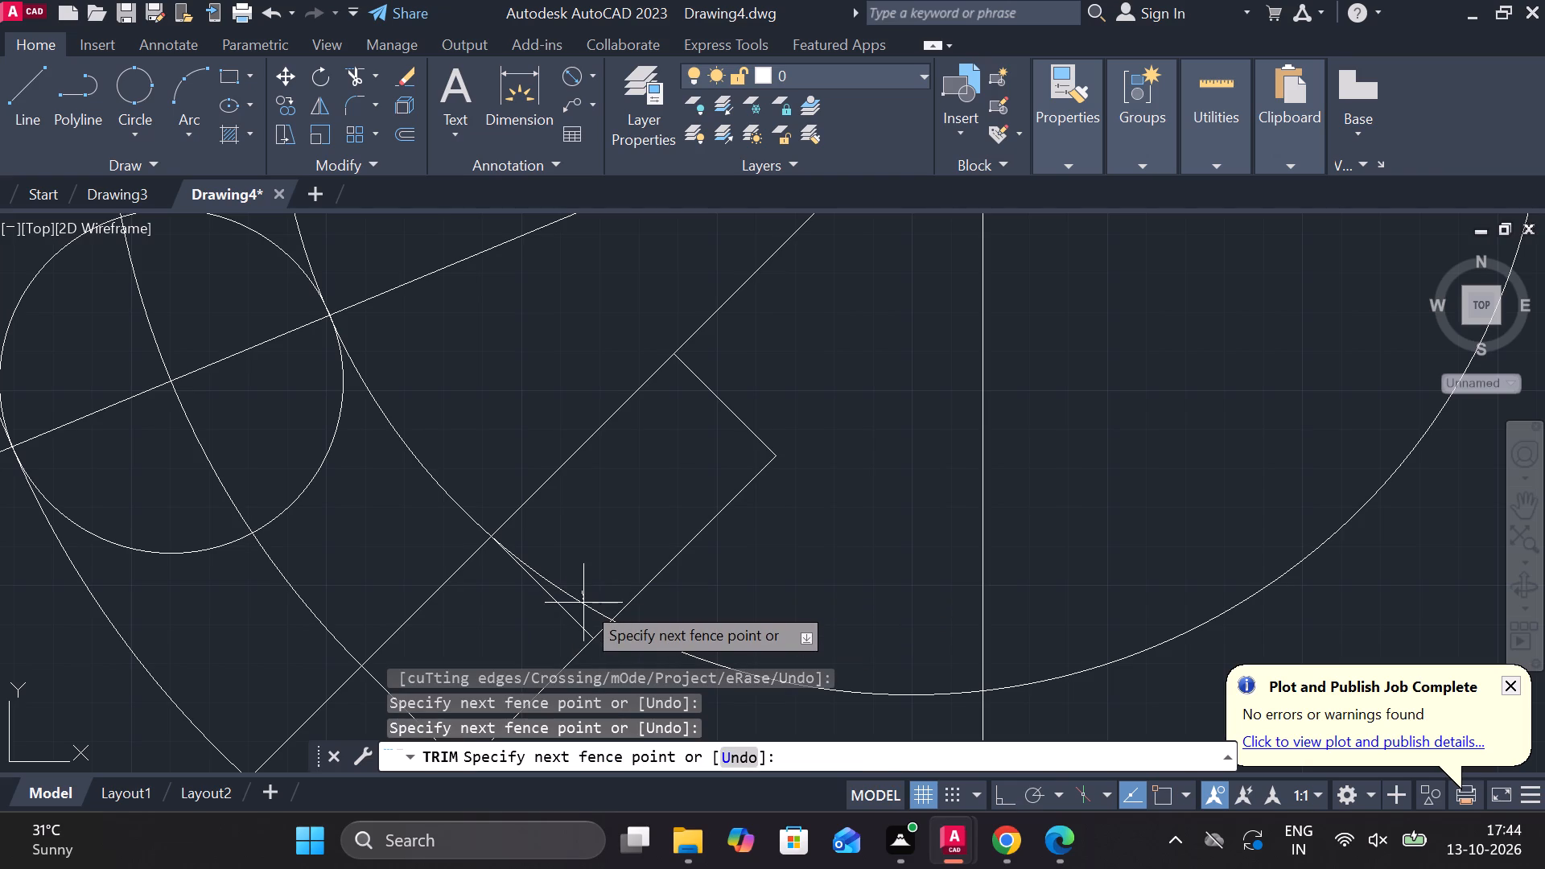
pyautogui.click(583, 608)
pyautogui.scroll(-2, 597, 542)
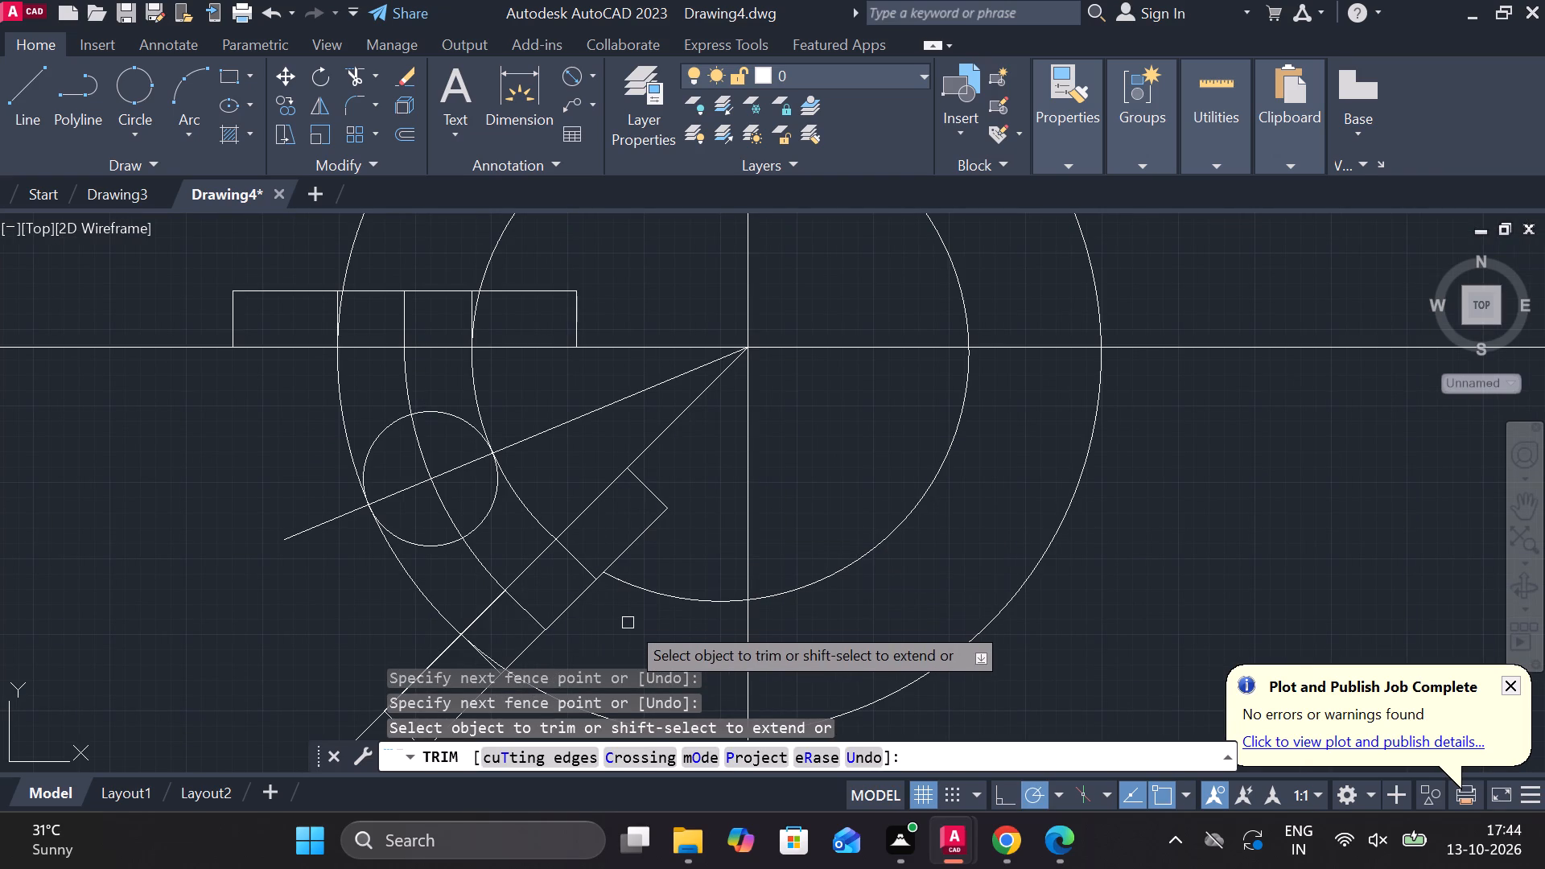
pyautogui.click(668, 602)
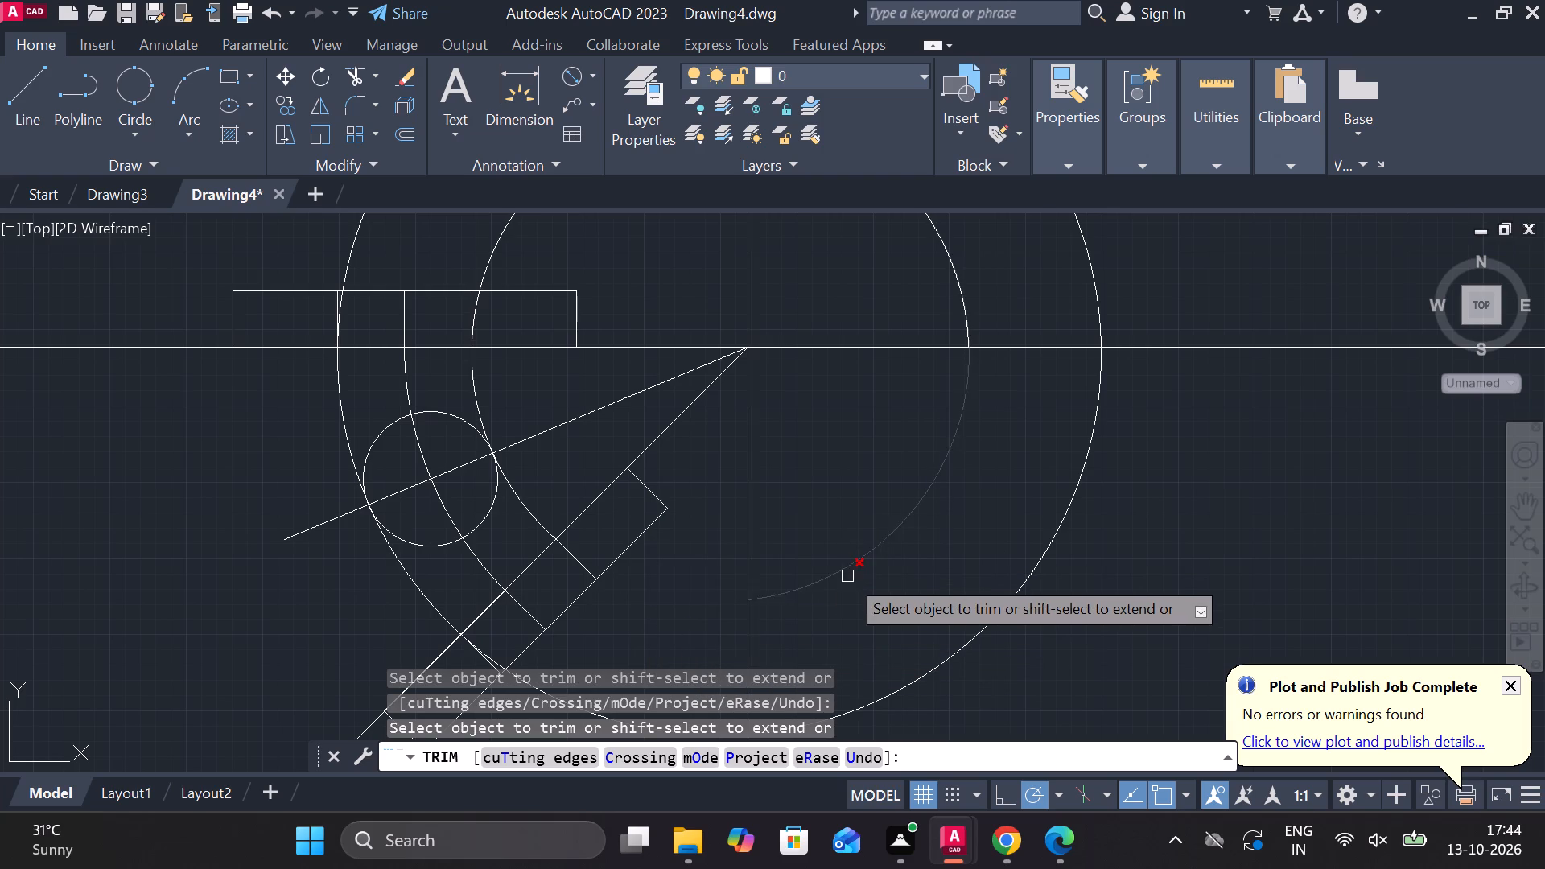
pyautogui.click(847, 576)
pyautogui.click(843, 551)
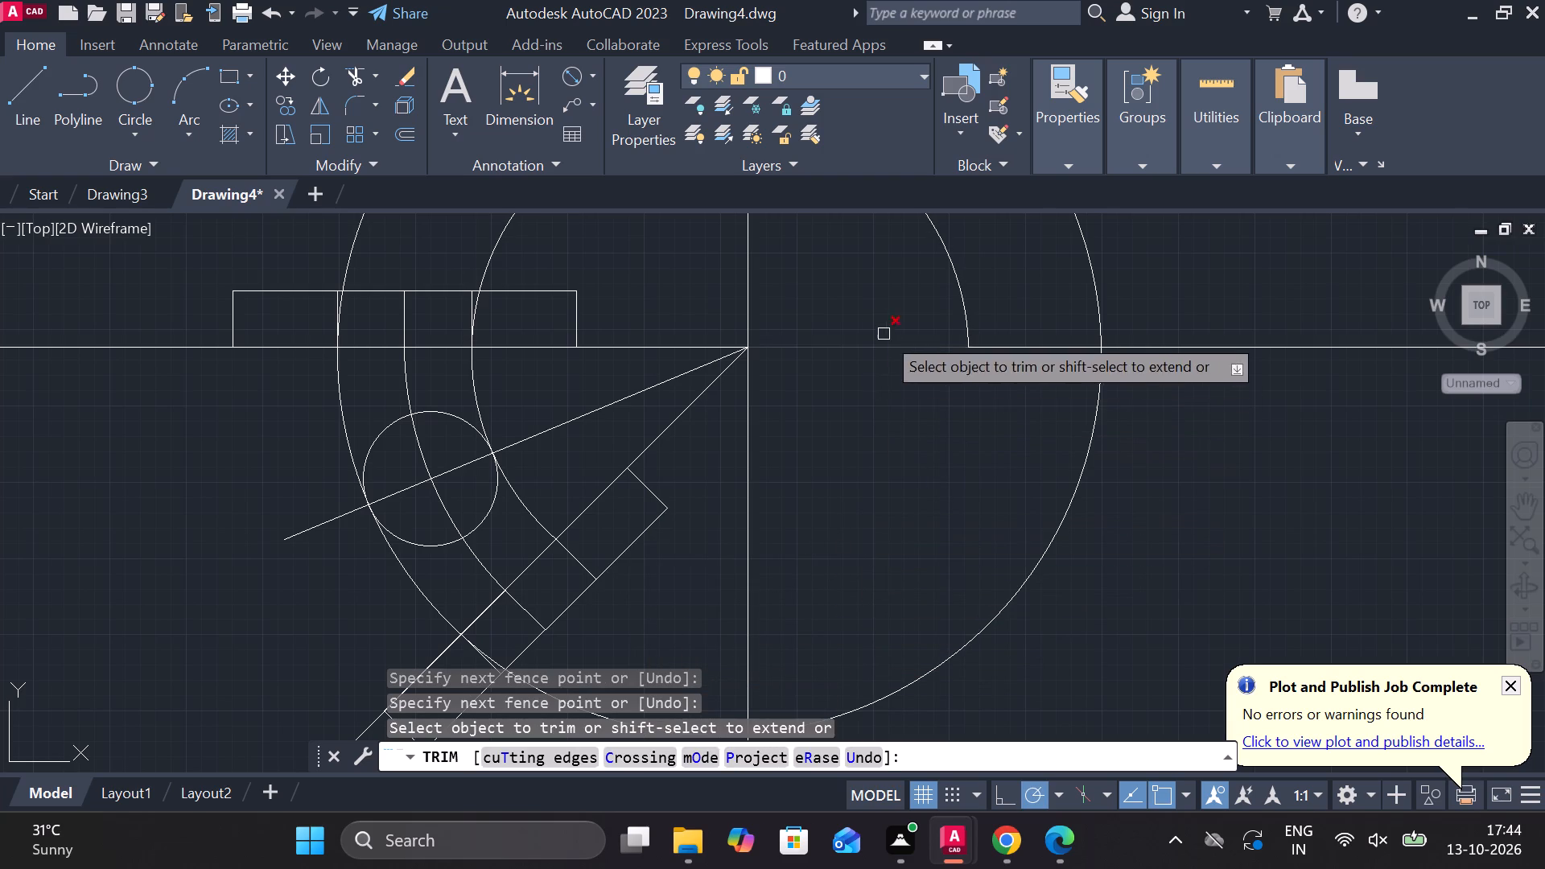
pyautogui.scroll(2, 841, 377)
pyautogui.scroll(-4, 841, 377)
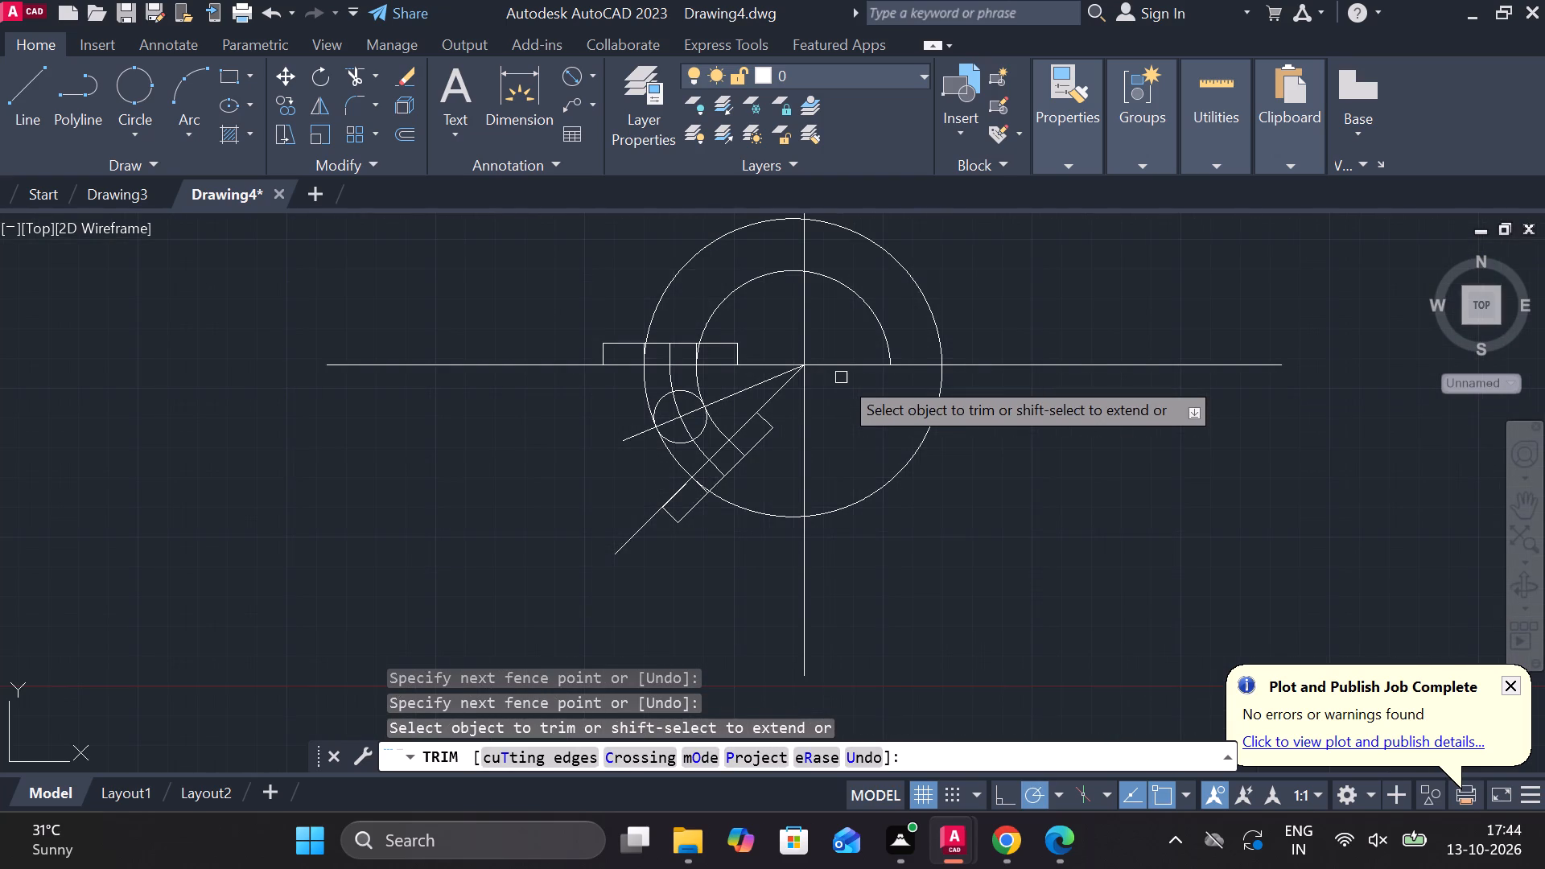
pyautogui.click(721, 307)
pyautogui.click(842, 283)
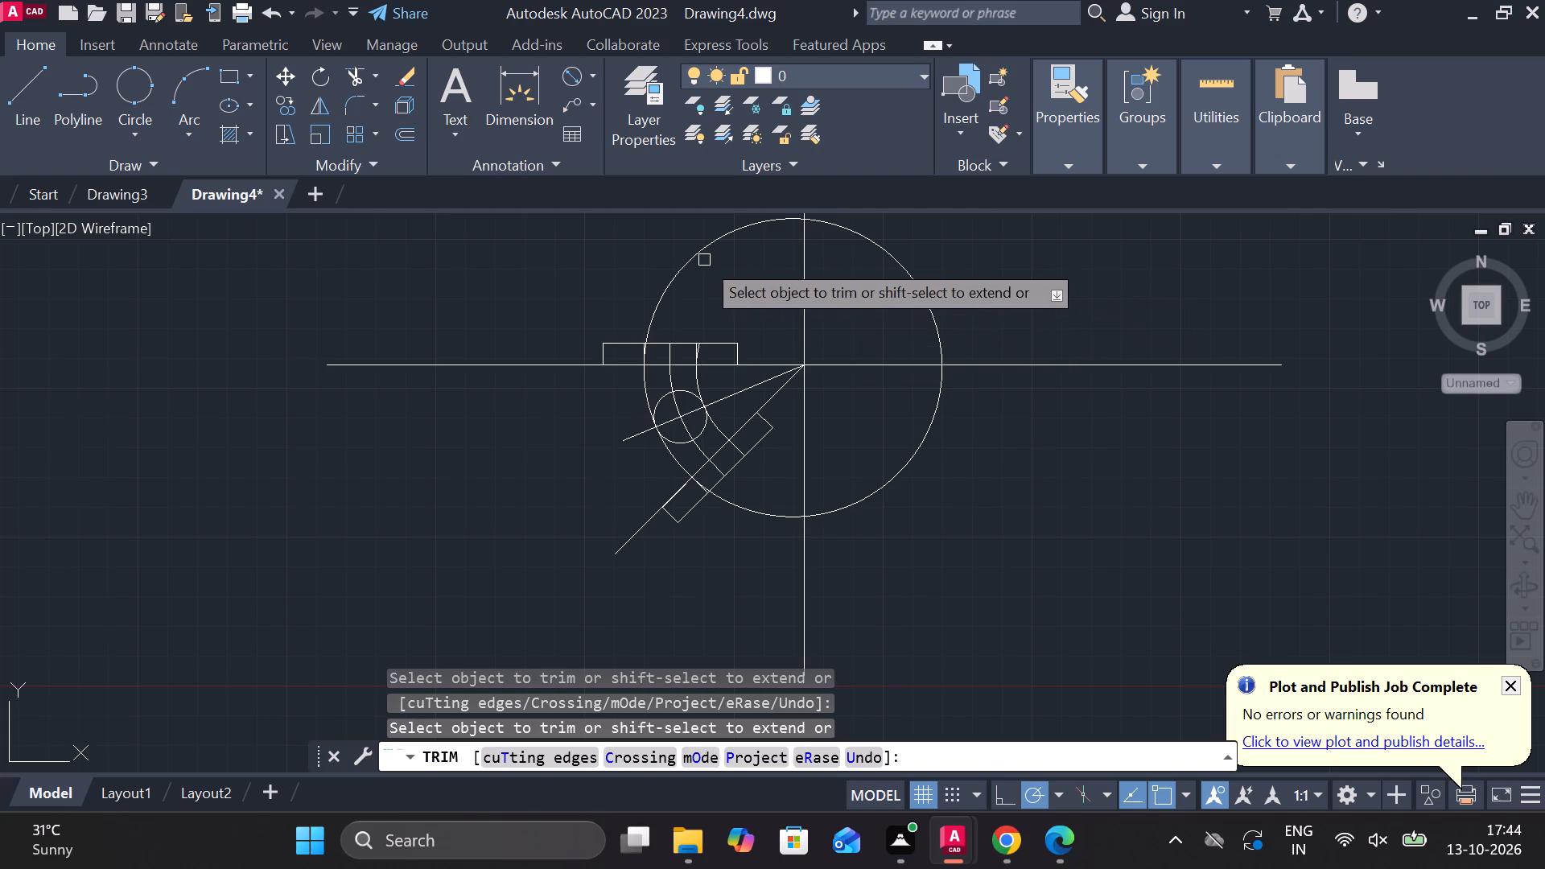
# Trim the larger 3-point circle above the horizontal rectangle and beyond the angled rectangle, keeping the arc that joins them.
pyautogui.click(694, 257)
pyautogui.click(880, 252)
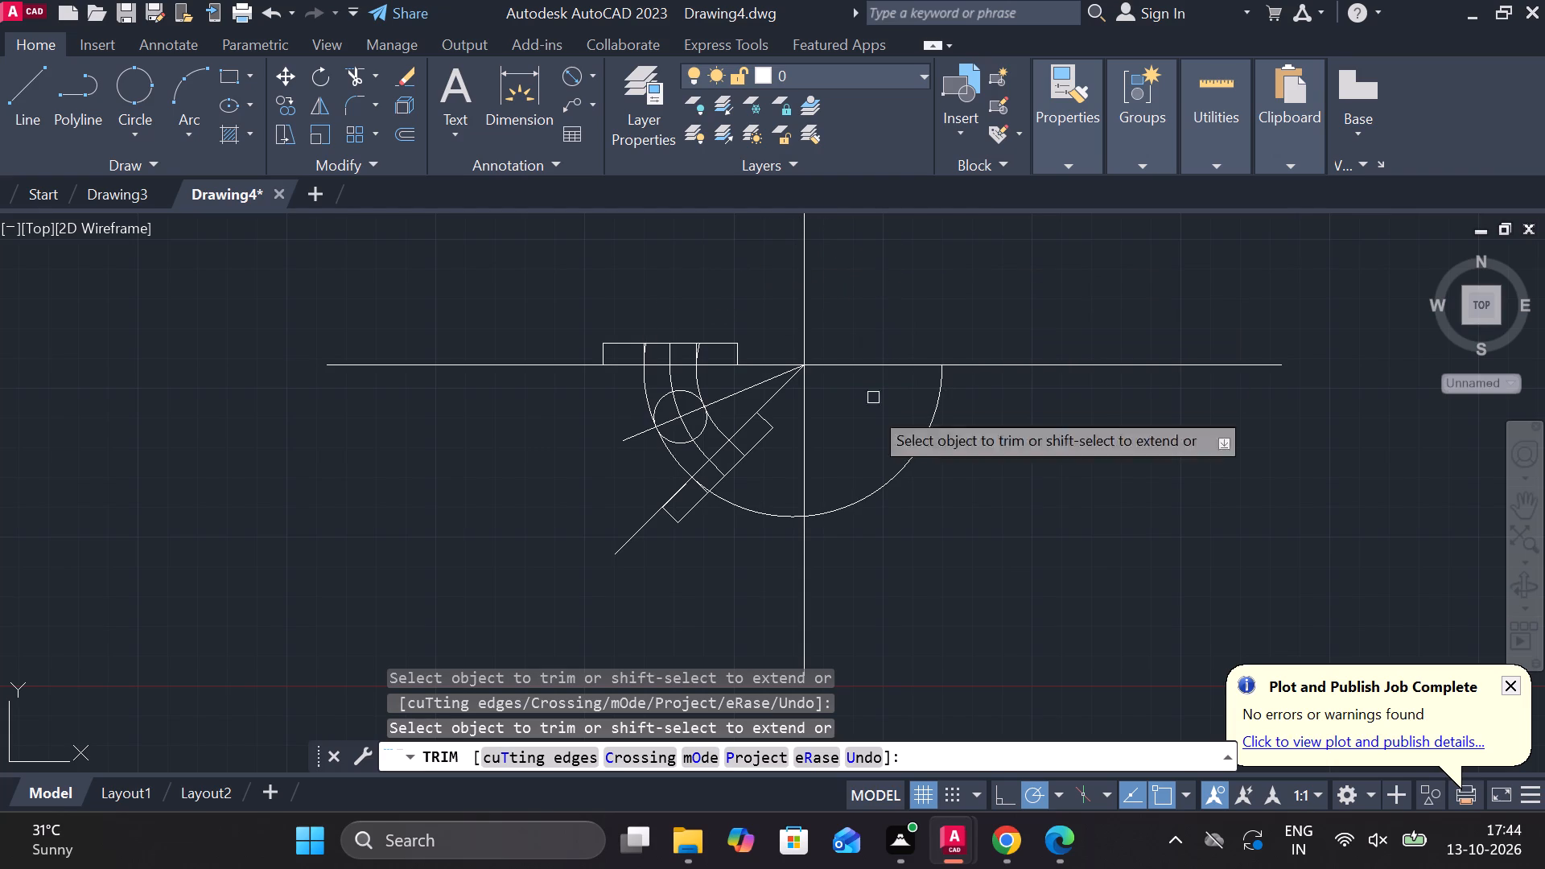
pyautogui.click(862, 506)
pyautogui.click(752, 509)
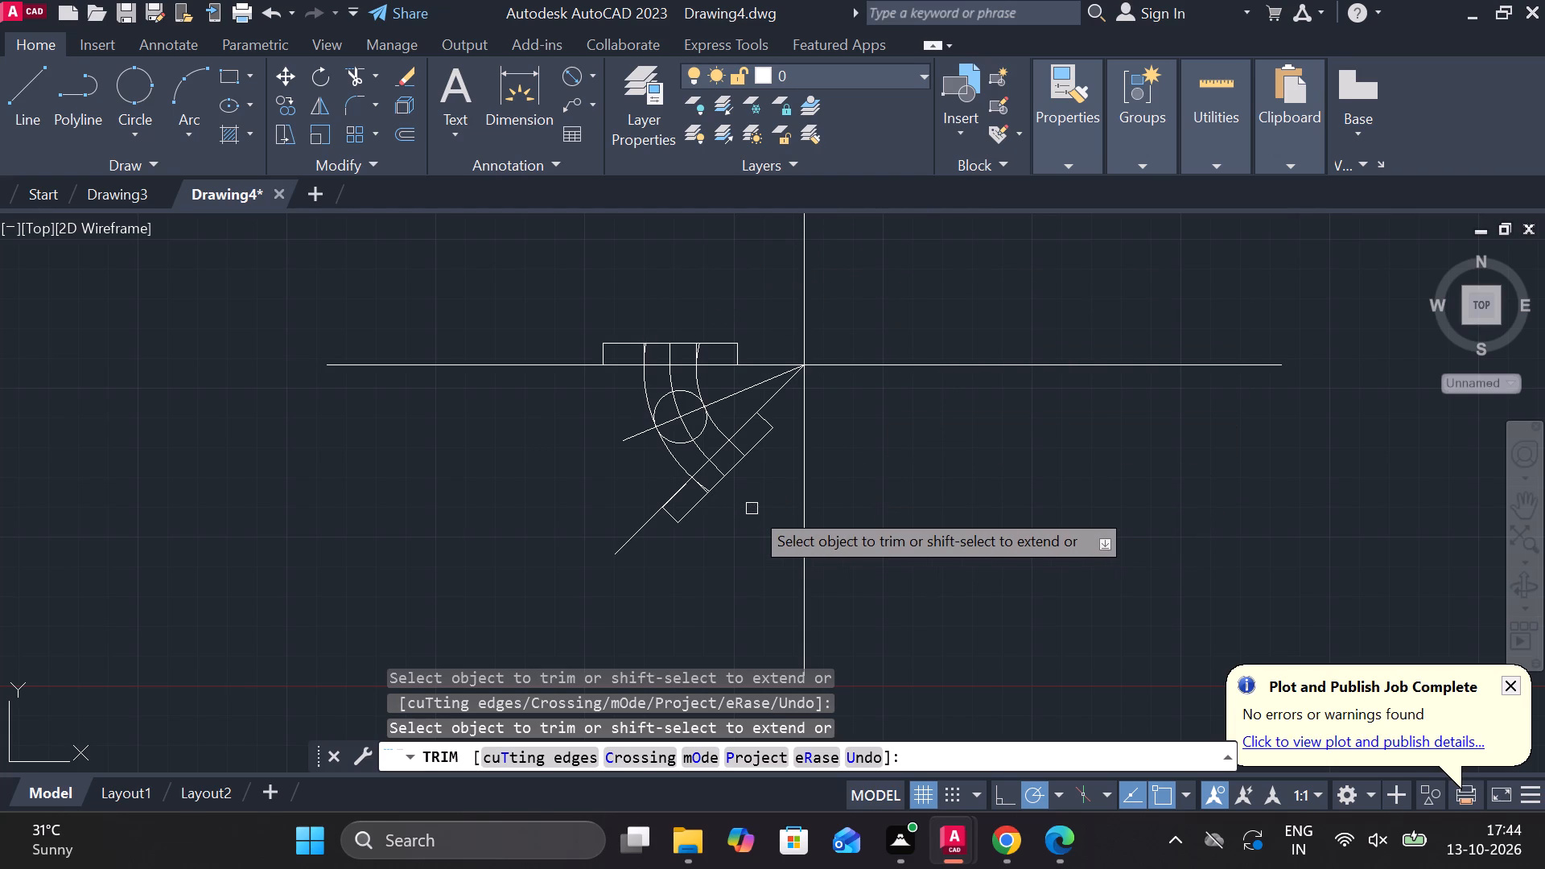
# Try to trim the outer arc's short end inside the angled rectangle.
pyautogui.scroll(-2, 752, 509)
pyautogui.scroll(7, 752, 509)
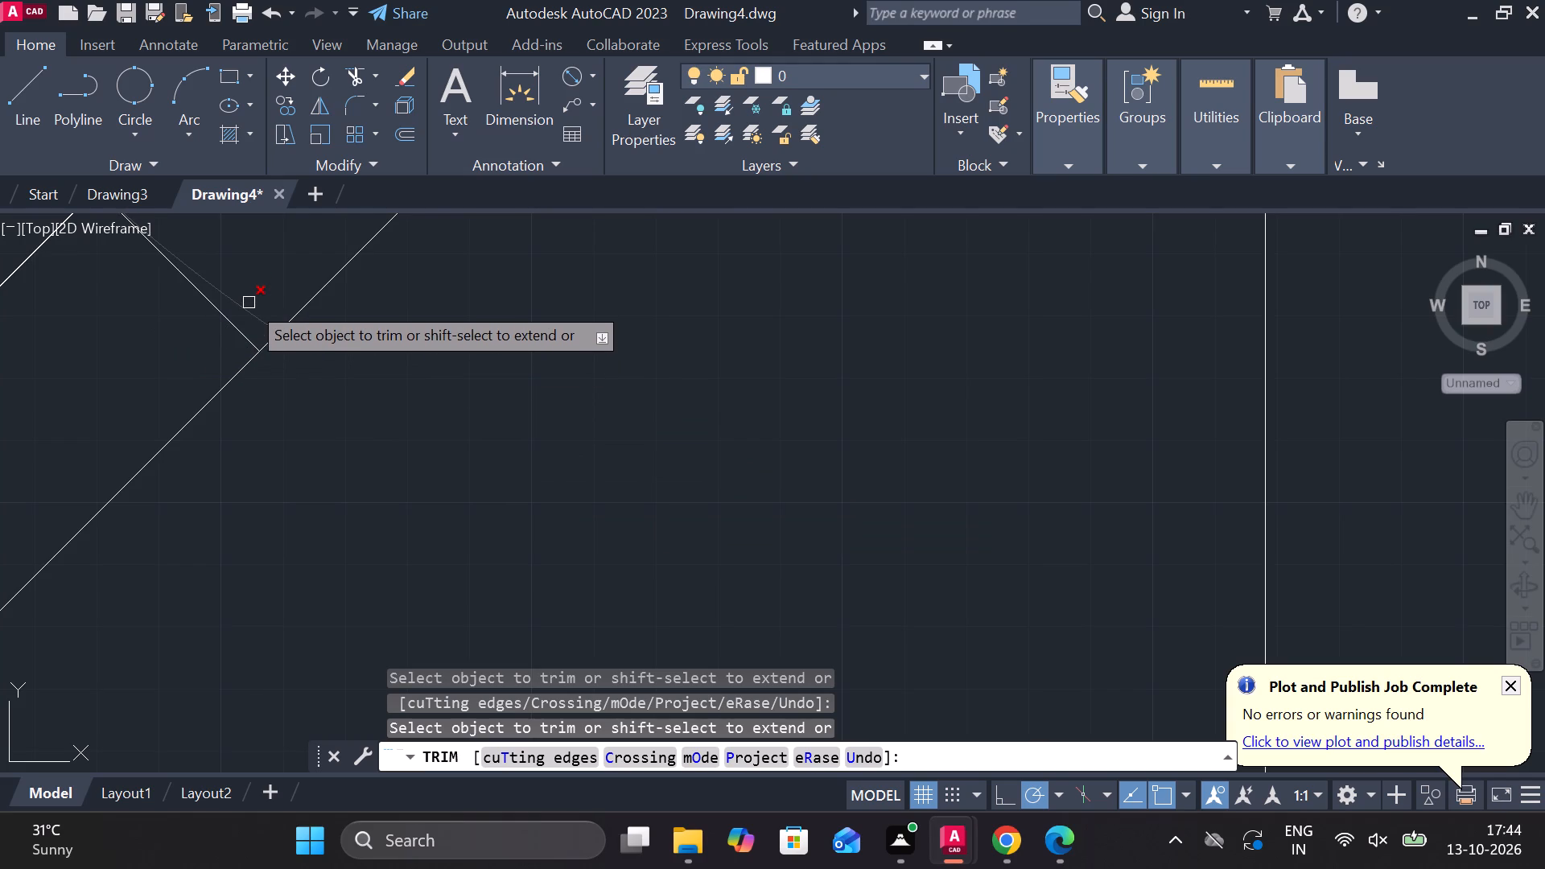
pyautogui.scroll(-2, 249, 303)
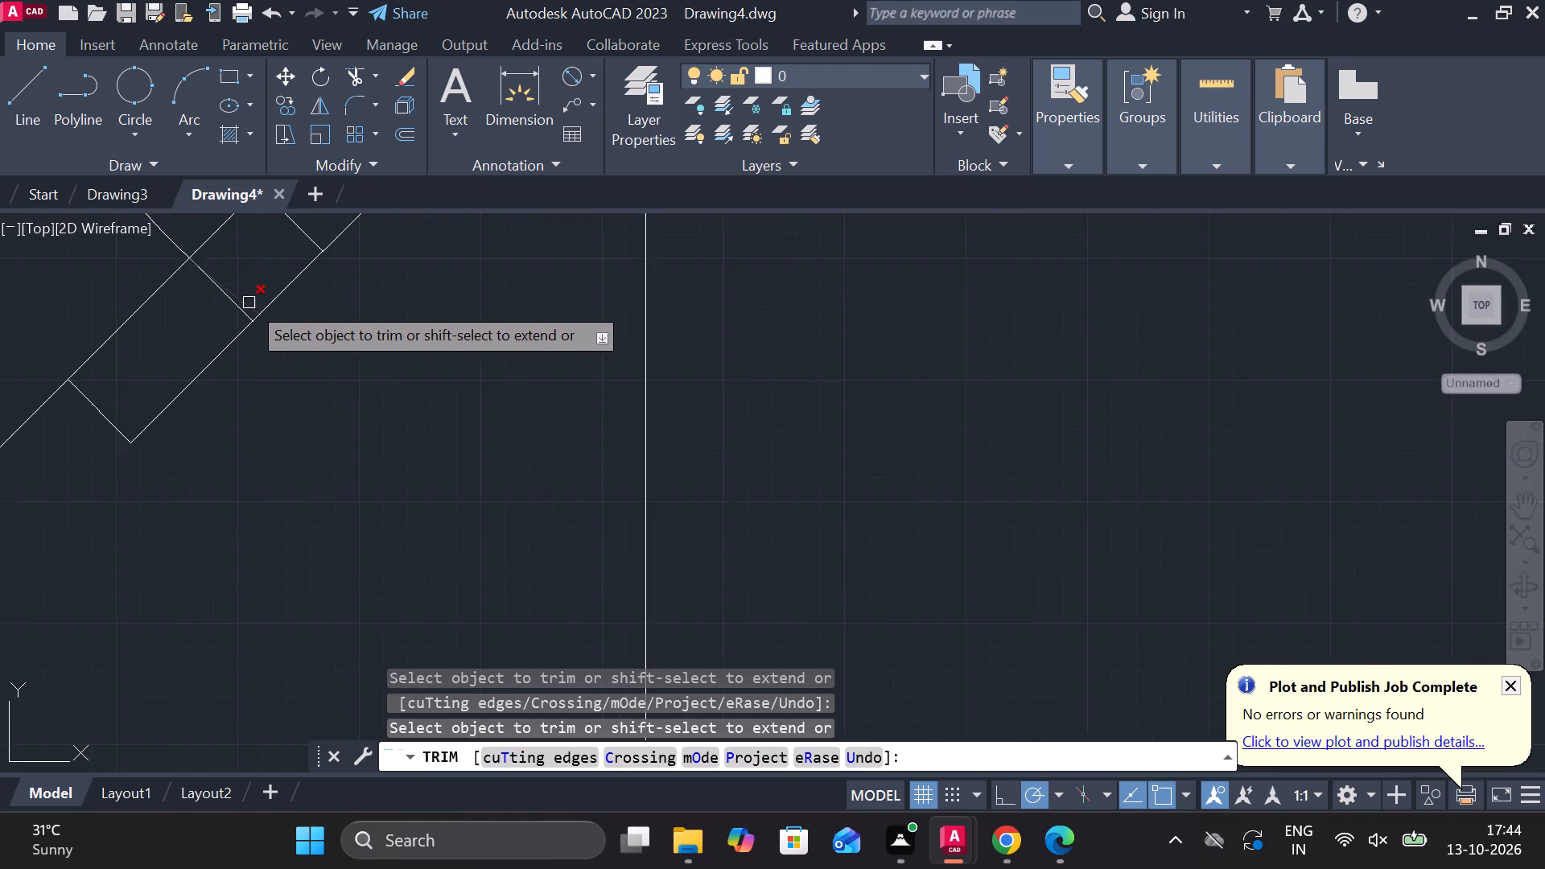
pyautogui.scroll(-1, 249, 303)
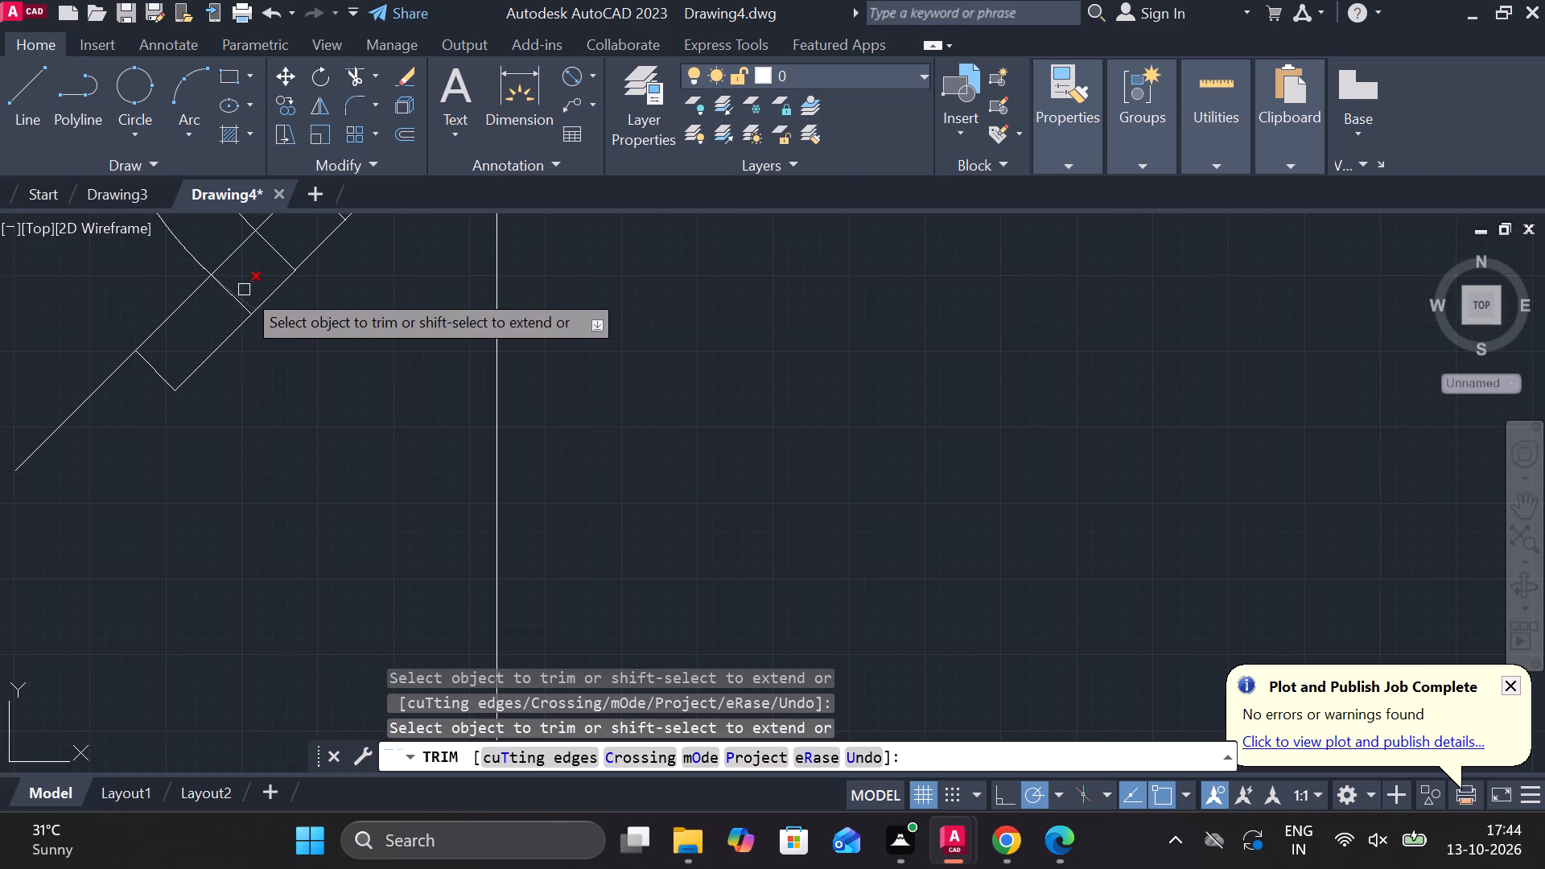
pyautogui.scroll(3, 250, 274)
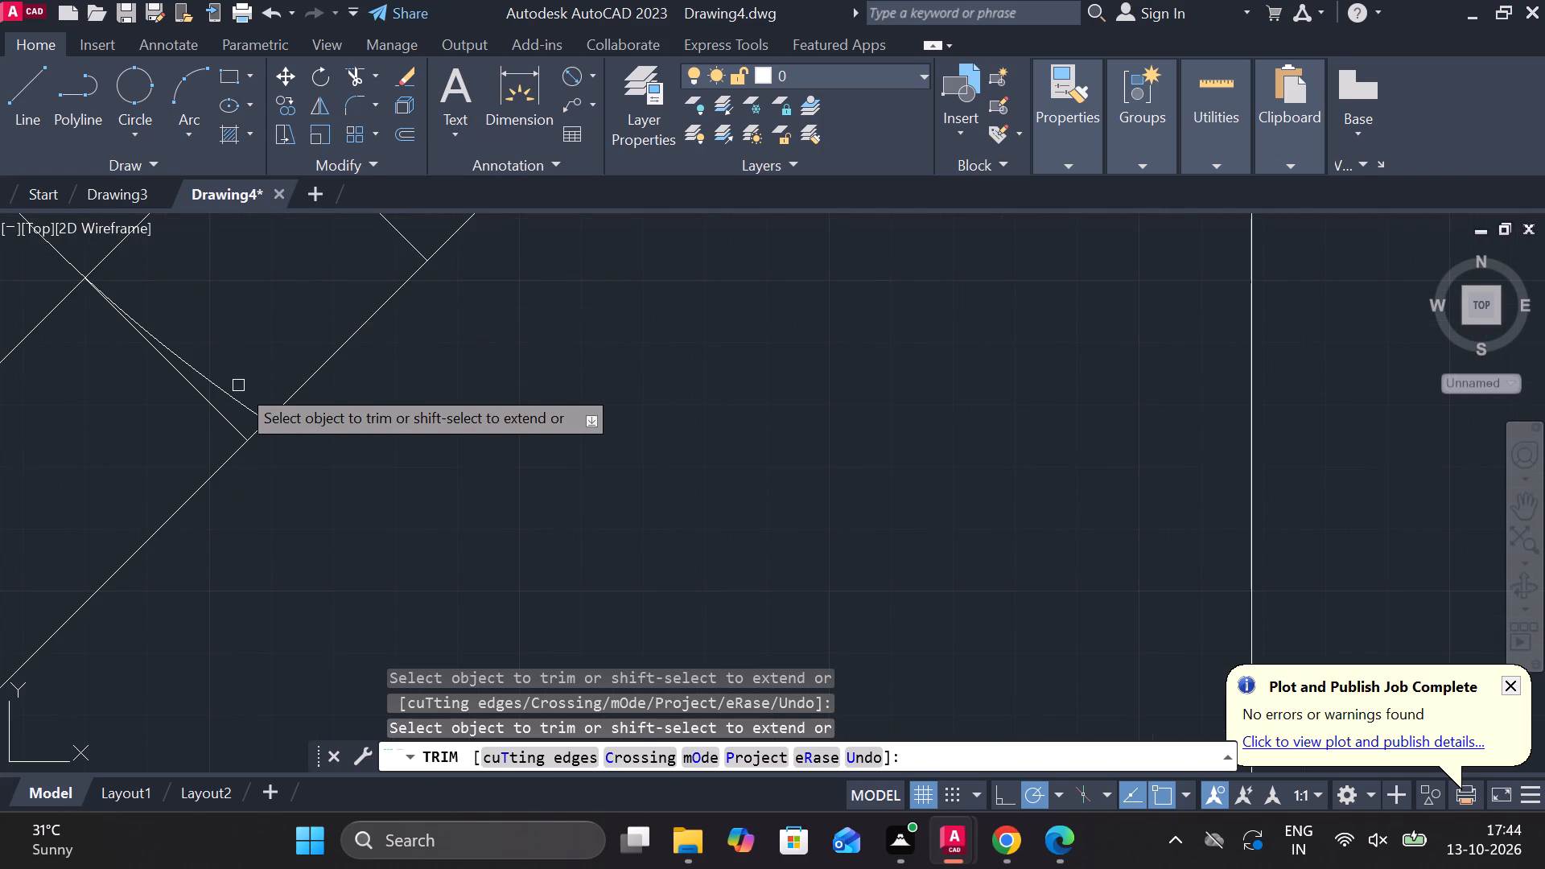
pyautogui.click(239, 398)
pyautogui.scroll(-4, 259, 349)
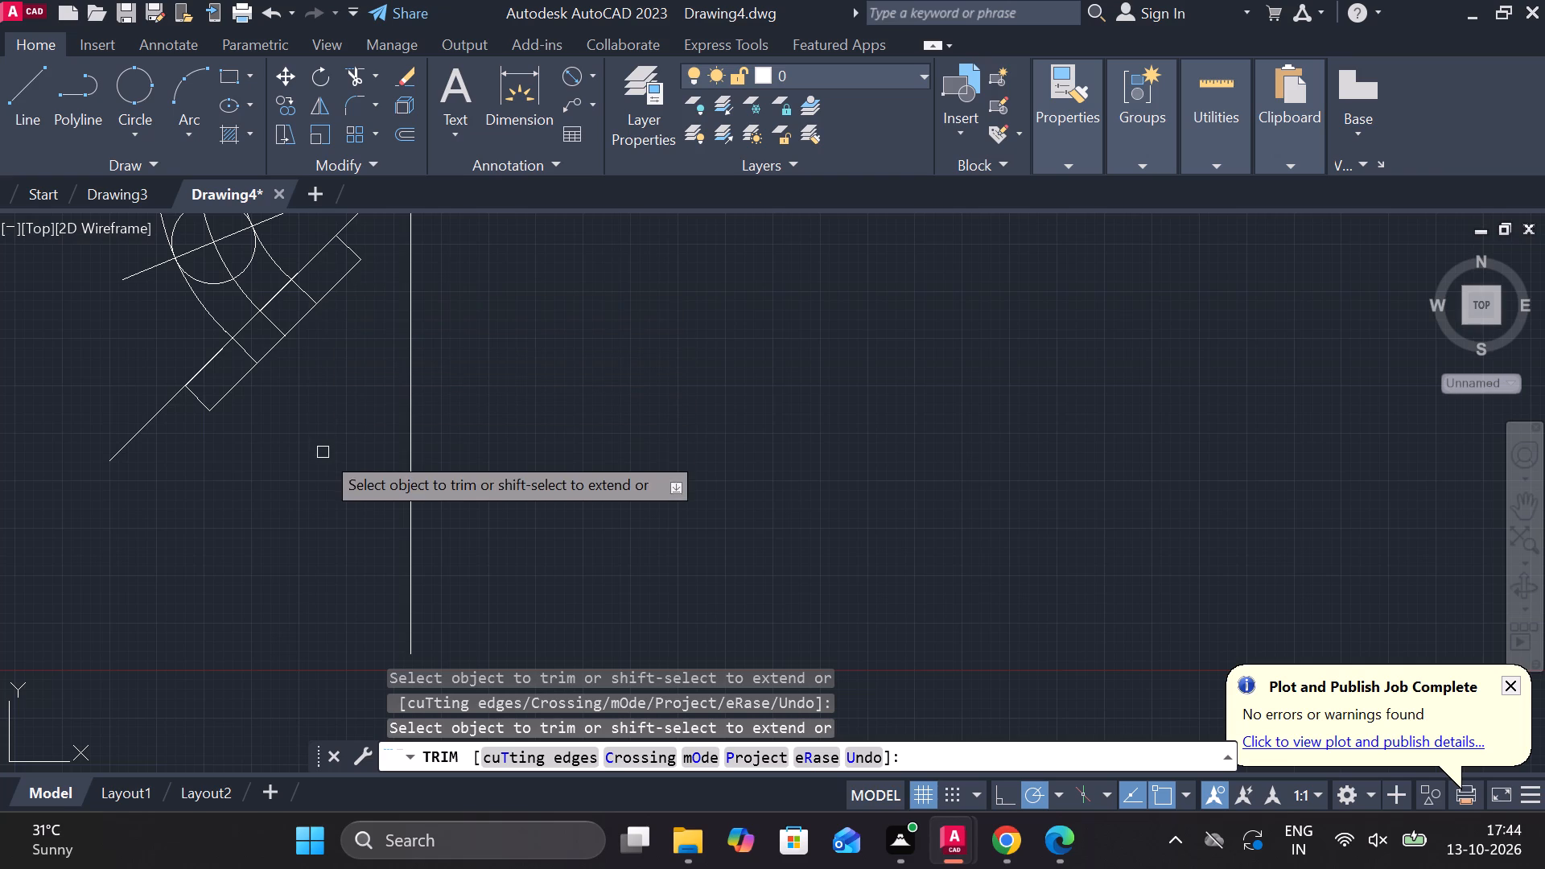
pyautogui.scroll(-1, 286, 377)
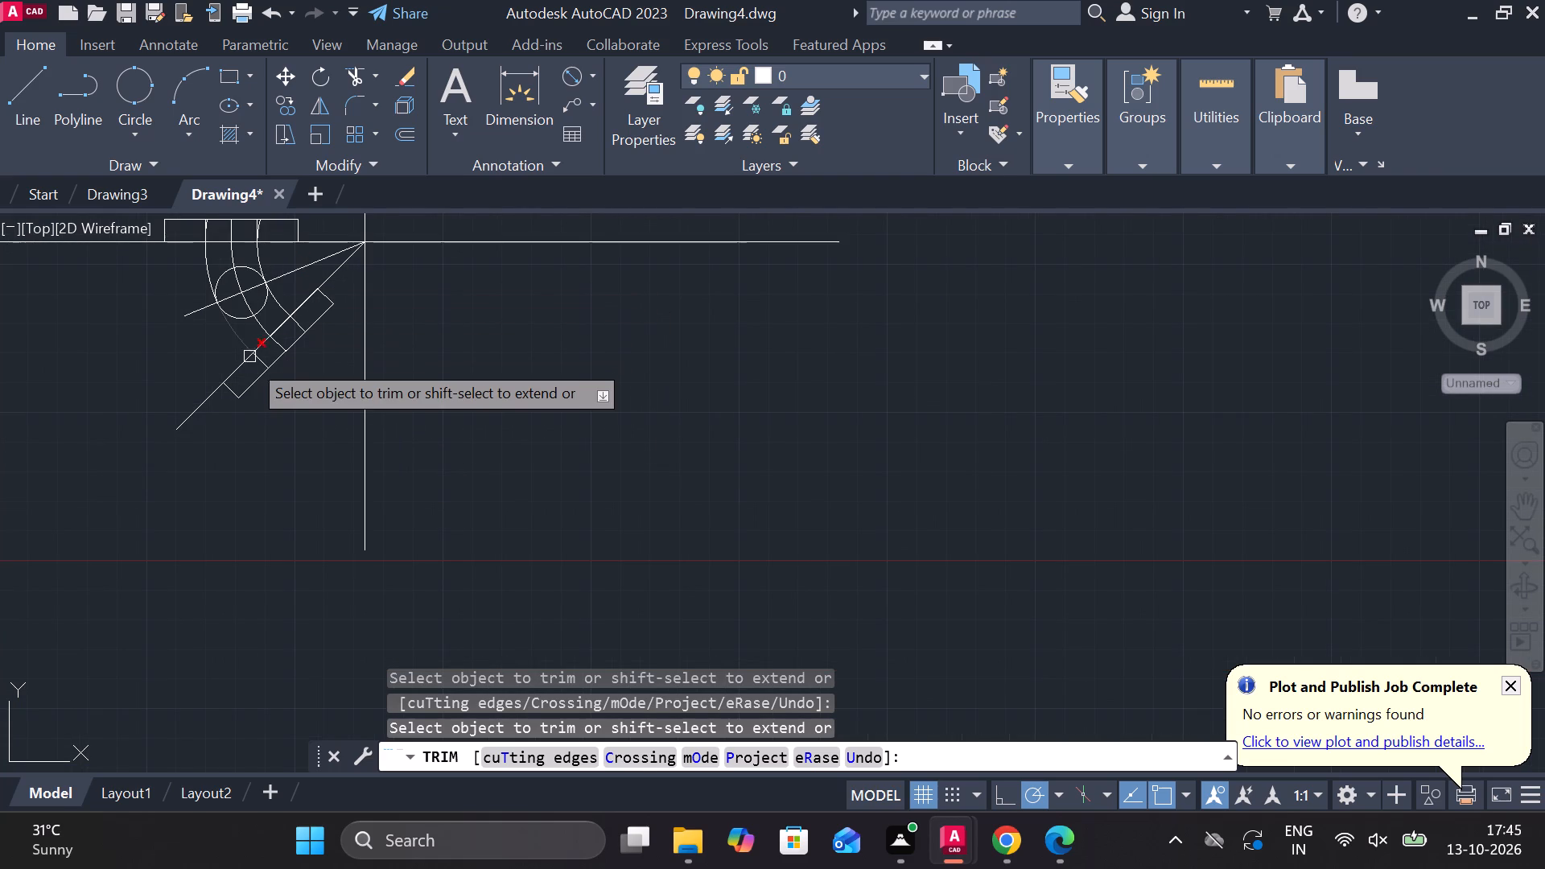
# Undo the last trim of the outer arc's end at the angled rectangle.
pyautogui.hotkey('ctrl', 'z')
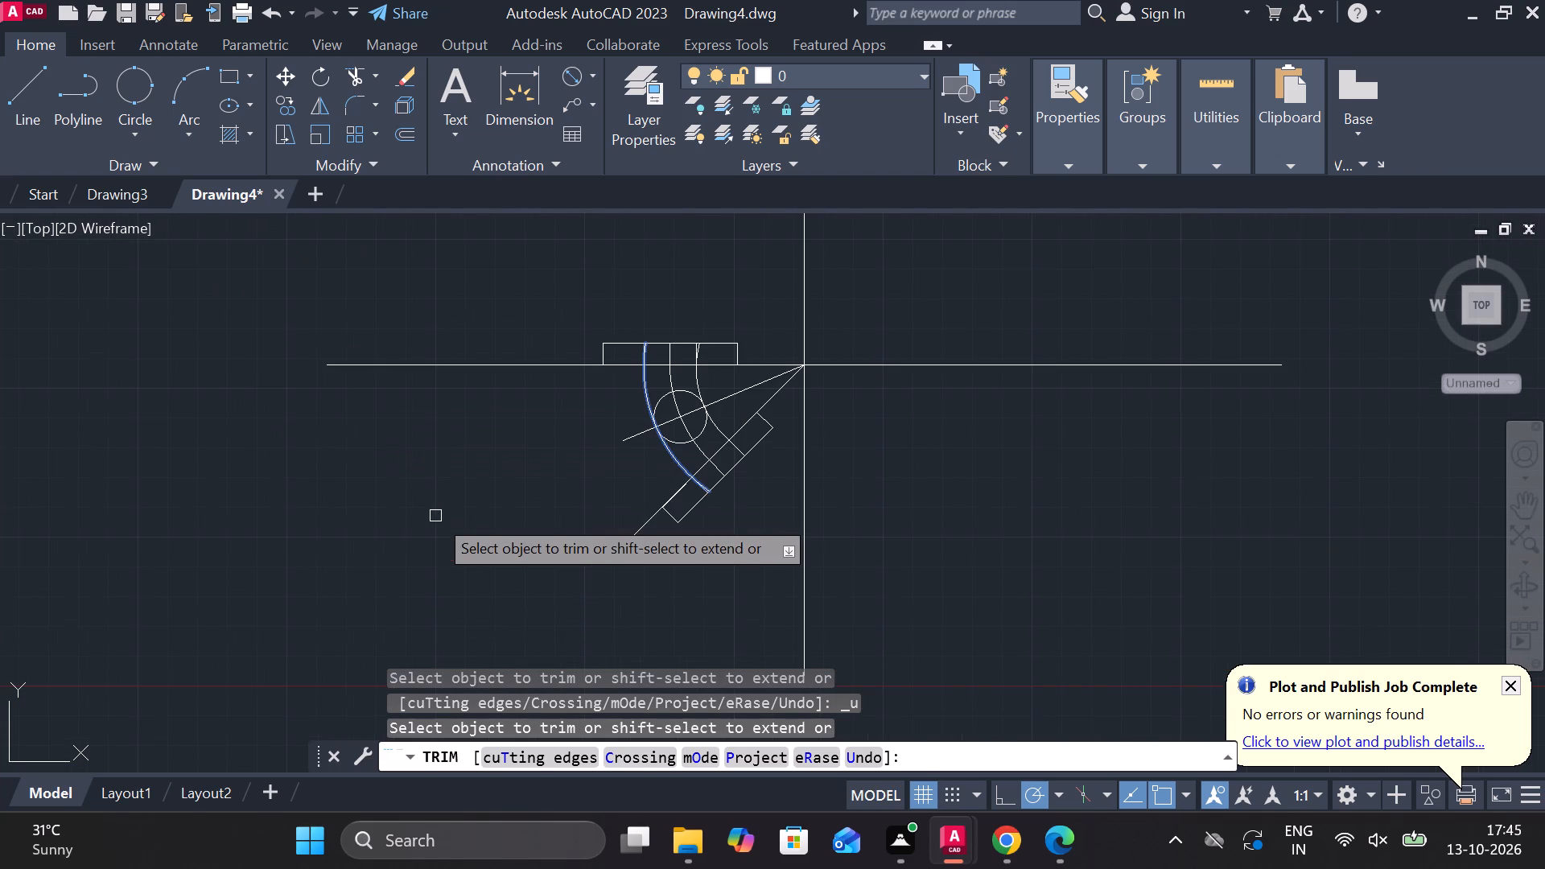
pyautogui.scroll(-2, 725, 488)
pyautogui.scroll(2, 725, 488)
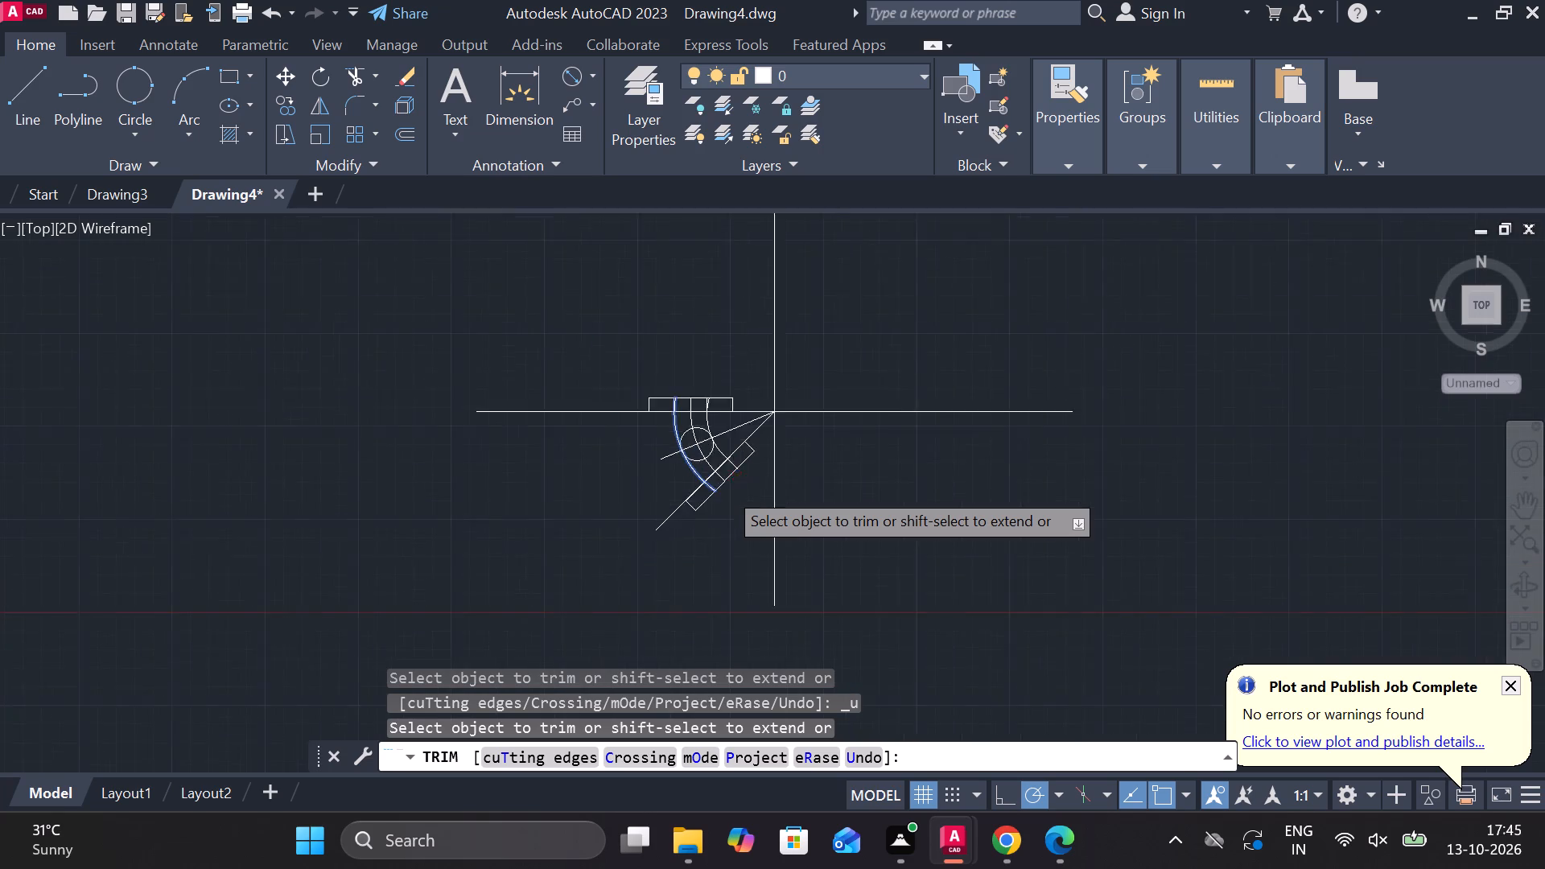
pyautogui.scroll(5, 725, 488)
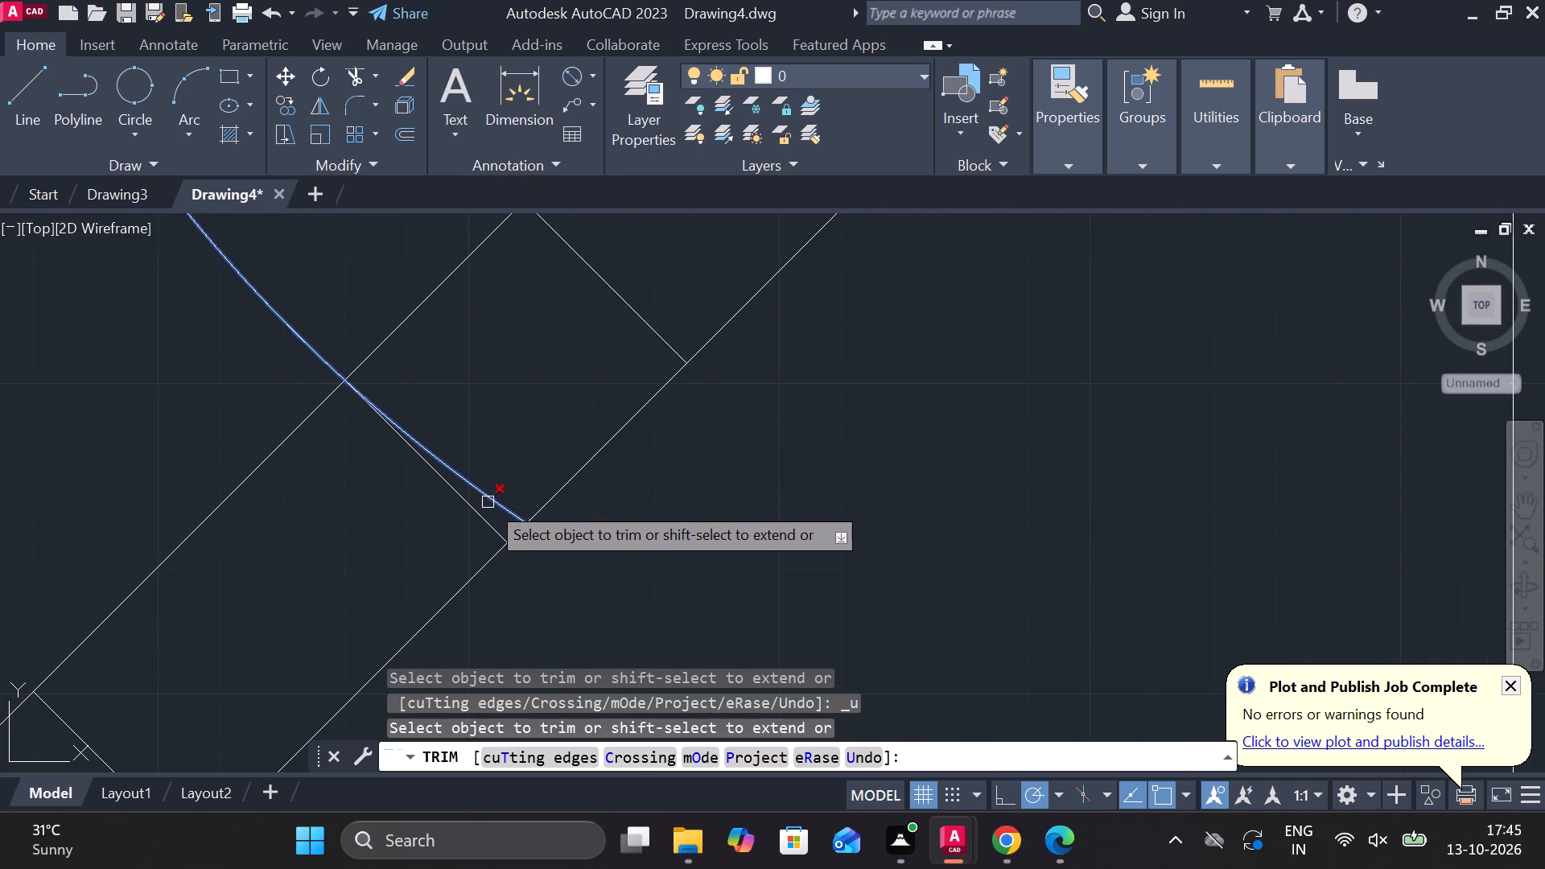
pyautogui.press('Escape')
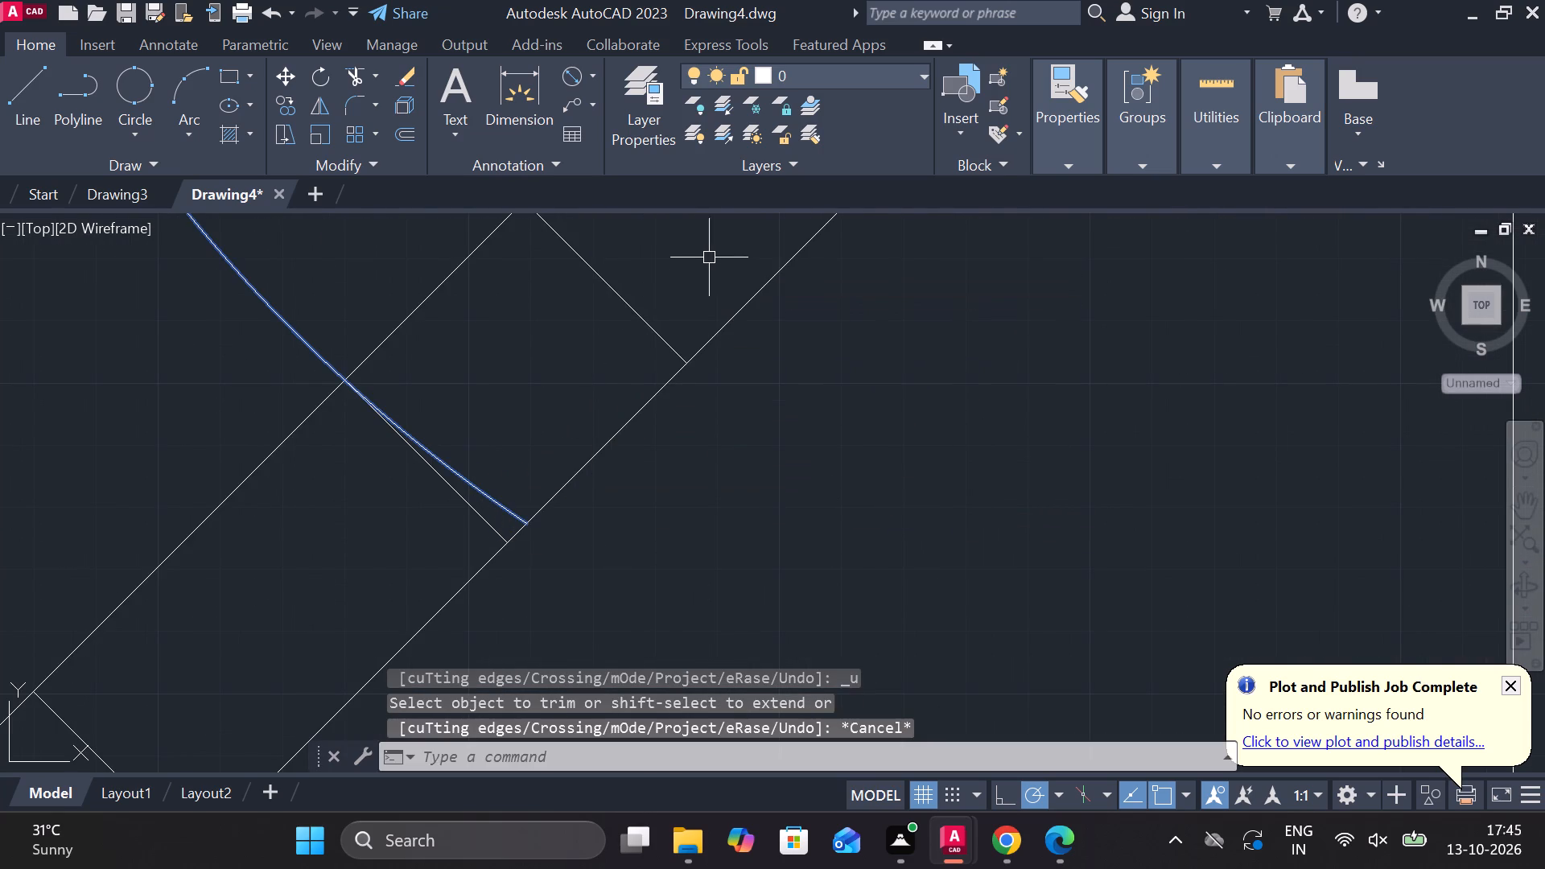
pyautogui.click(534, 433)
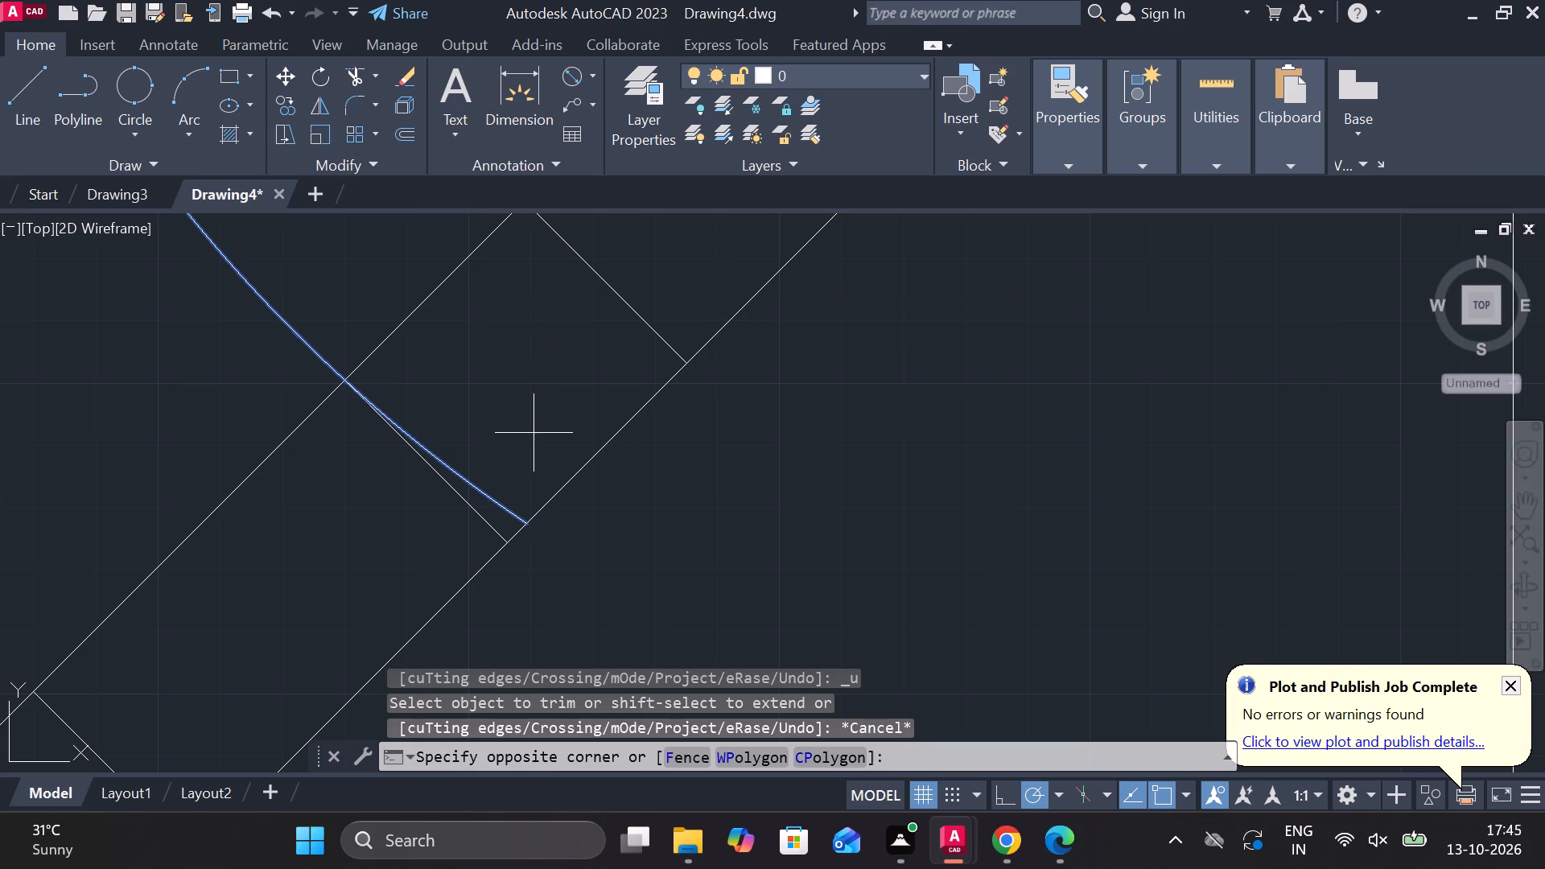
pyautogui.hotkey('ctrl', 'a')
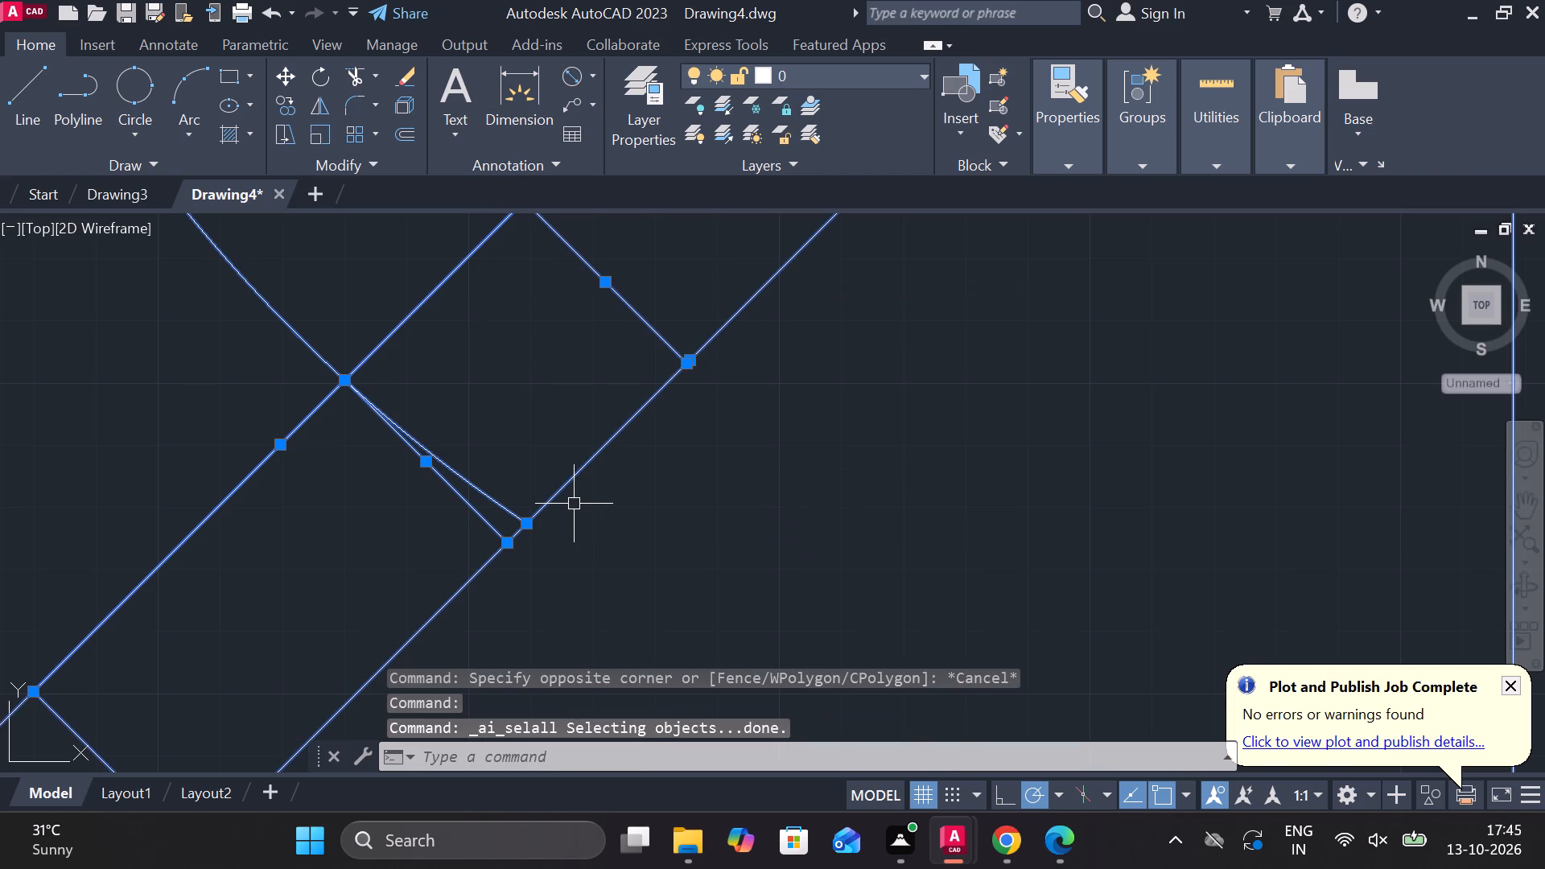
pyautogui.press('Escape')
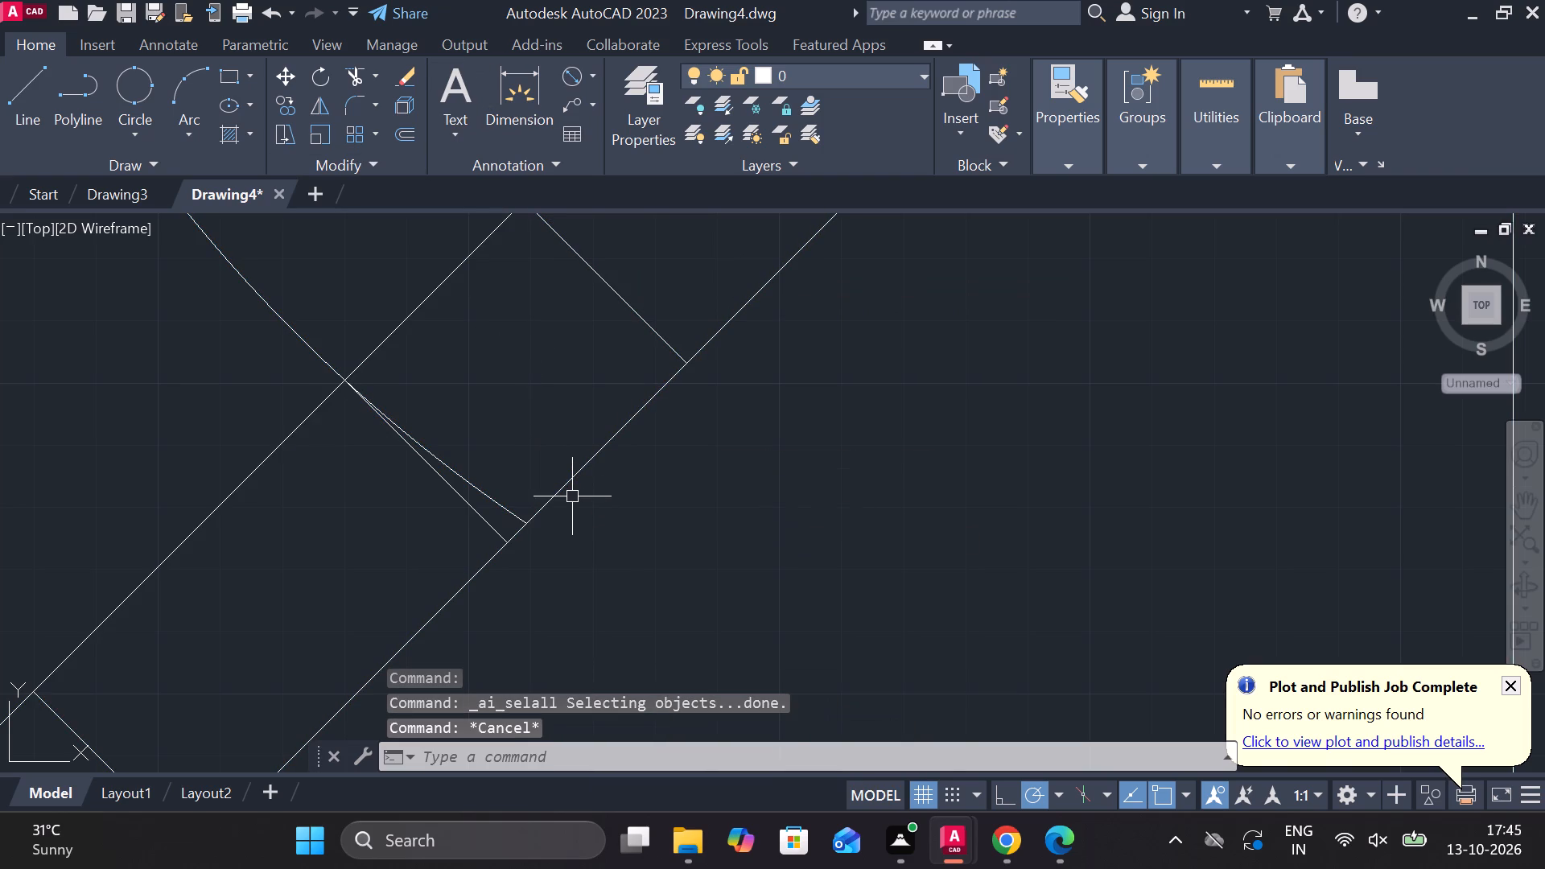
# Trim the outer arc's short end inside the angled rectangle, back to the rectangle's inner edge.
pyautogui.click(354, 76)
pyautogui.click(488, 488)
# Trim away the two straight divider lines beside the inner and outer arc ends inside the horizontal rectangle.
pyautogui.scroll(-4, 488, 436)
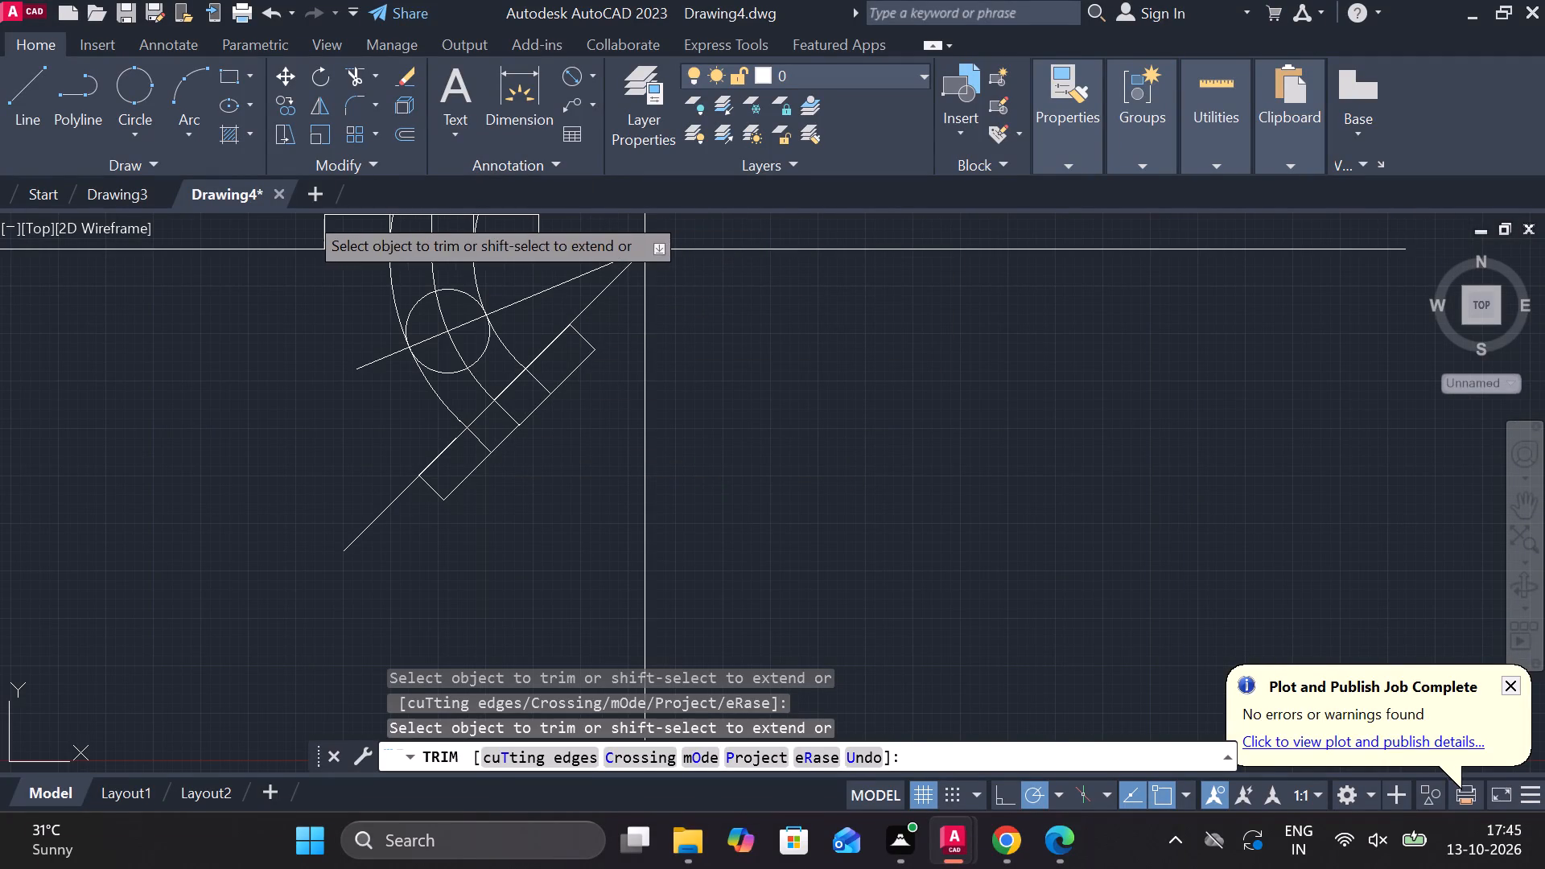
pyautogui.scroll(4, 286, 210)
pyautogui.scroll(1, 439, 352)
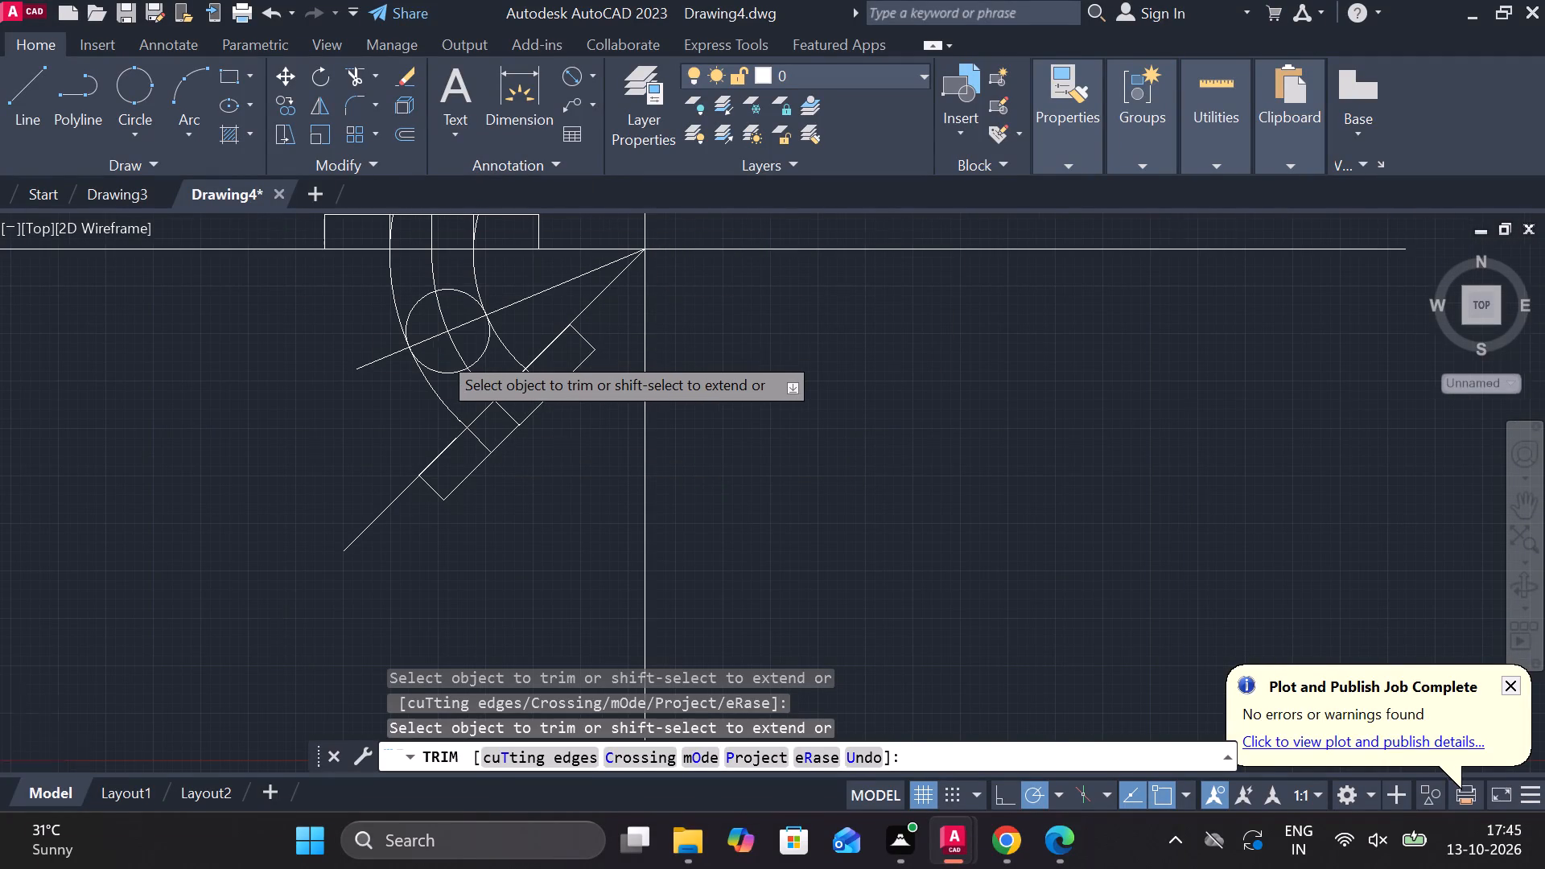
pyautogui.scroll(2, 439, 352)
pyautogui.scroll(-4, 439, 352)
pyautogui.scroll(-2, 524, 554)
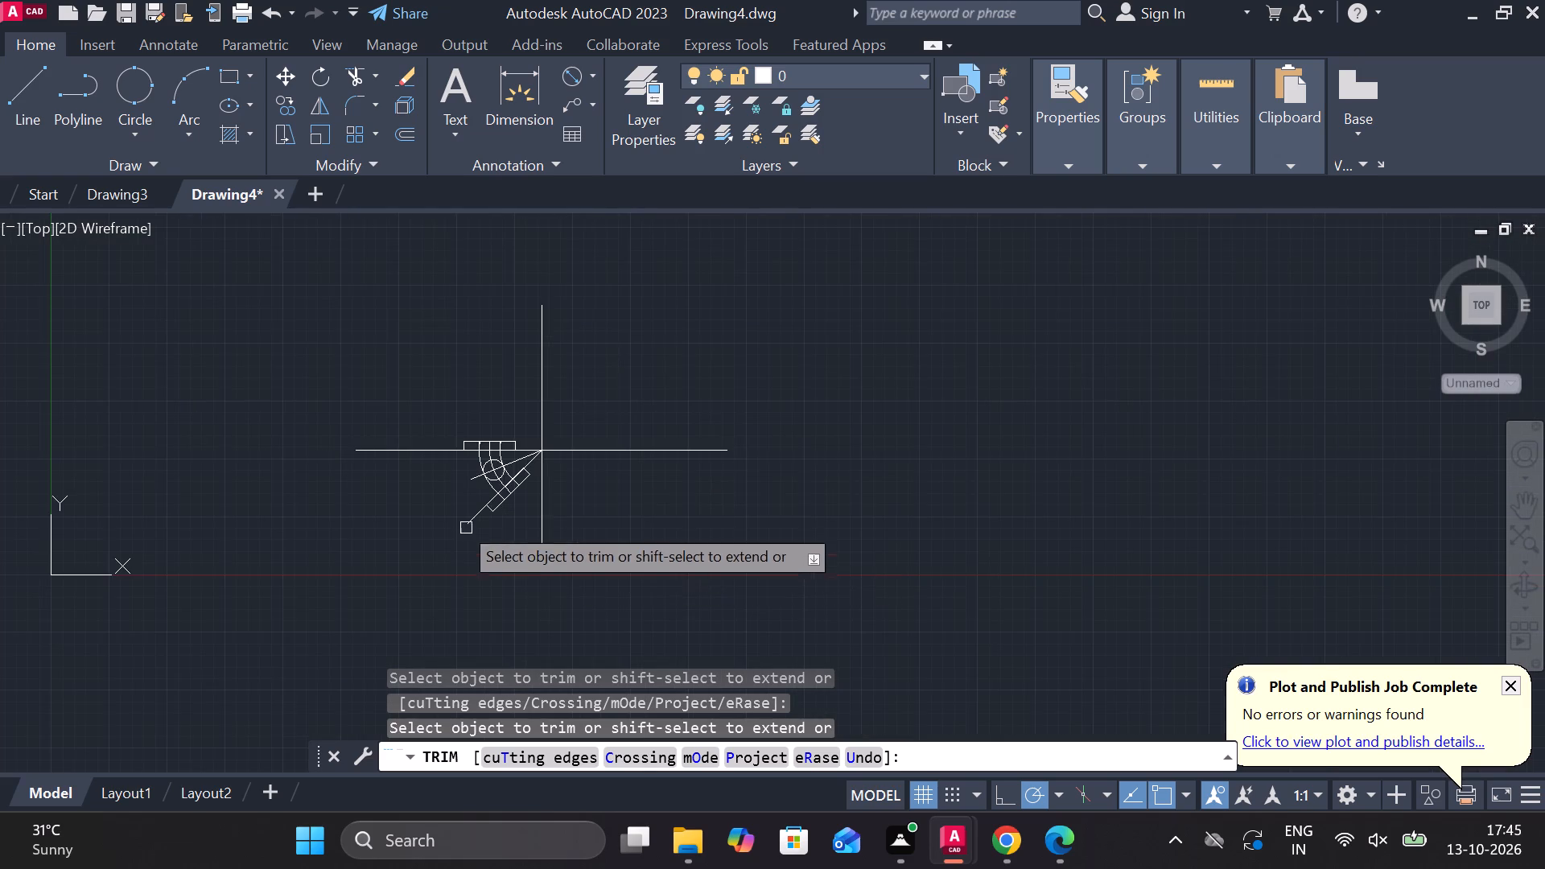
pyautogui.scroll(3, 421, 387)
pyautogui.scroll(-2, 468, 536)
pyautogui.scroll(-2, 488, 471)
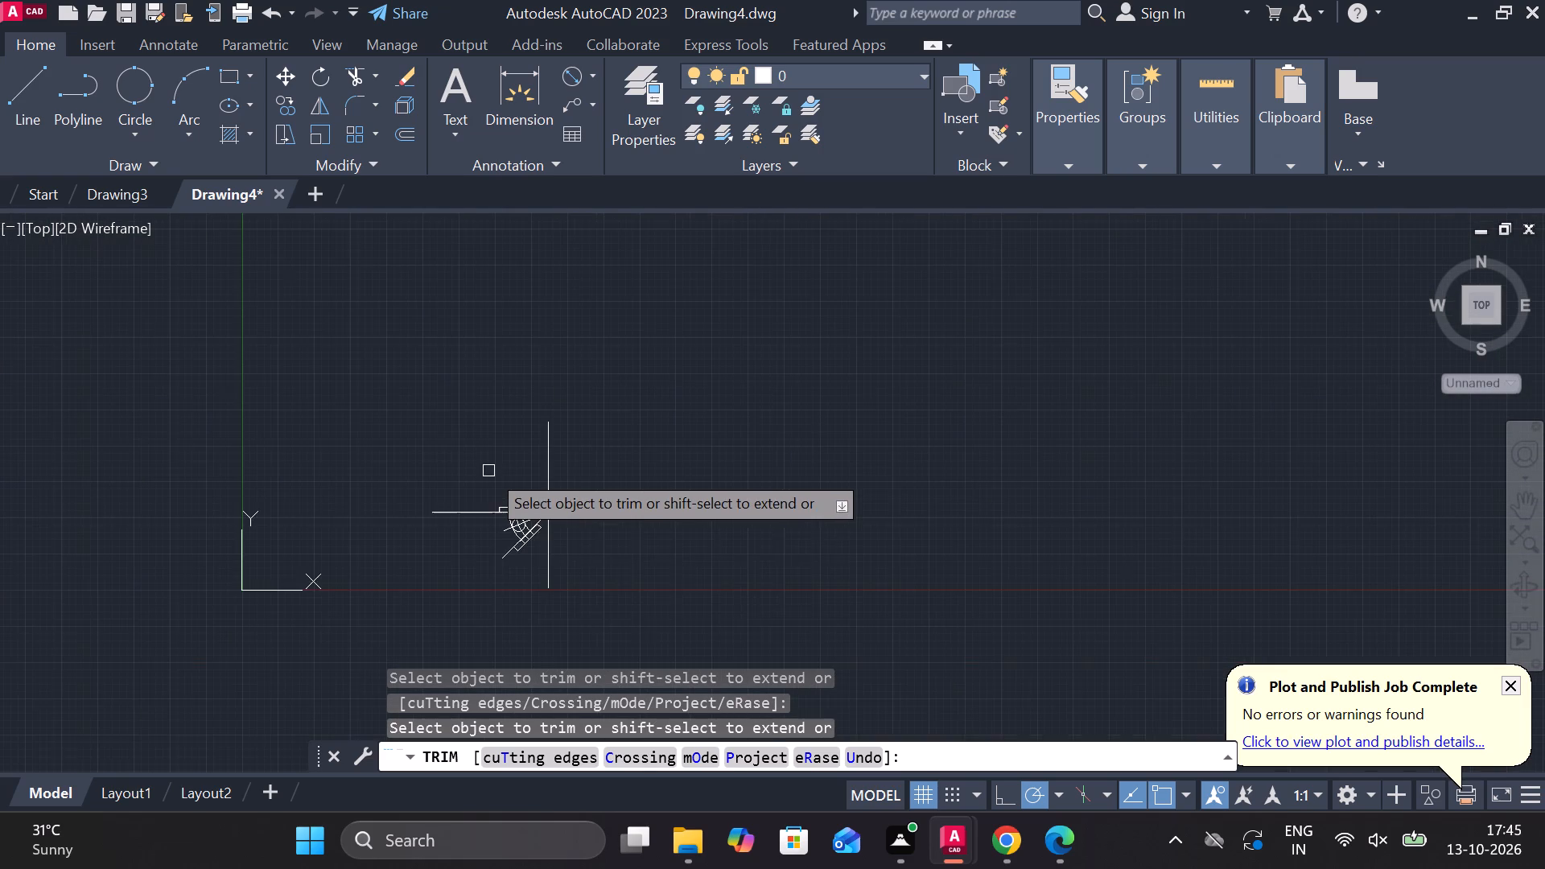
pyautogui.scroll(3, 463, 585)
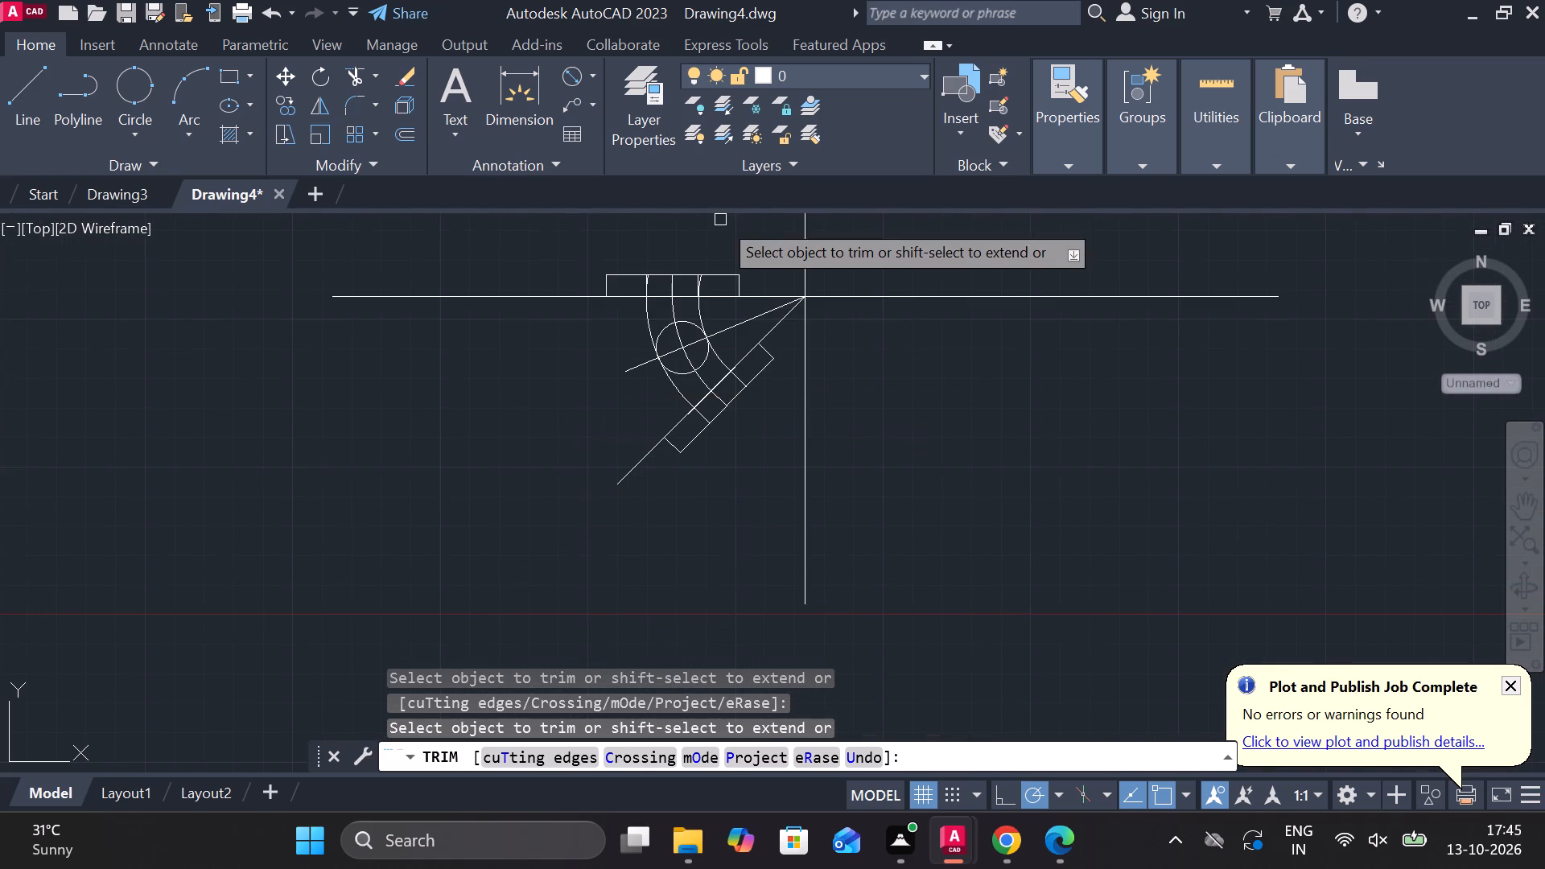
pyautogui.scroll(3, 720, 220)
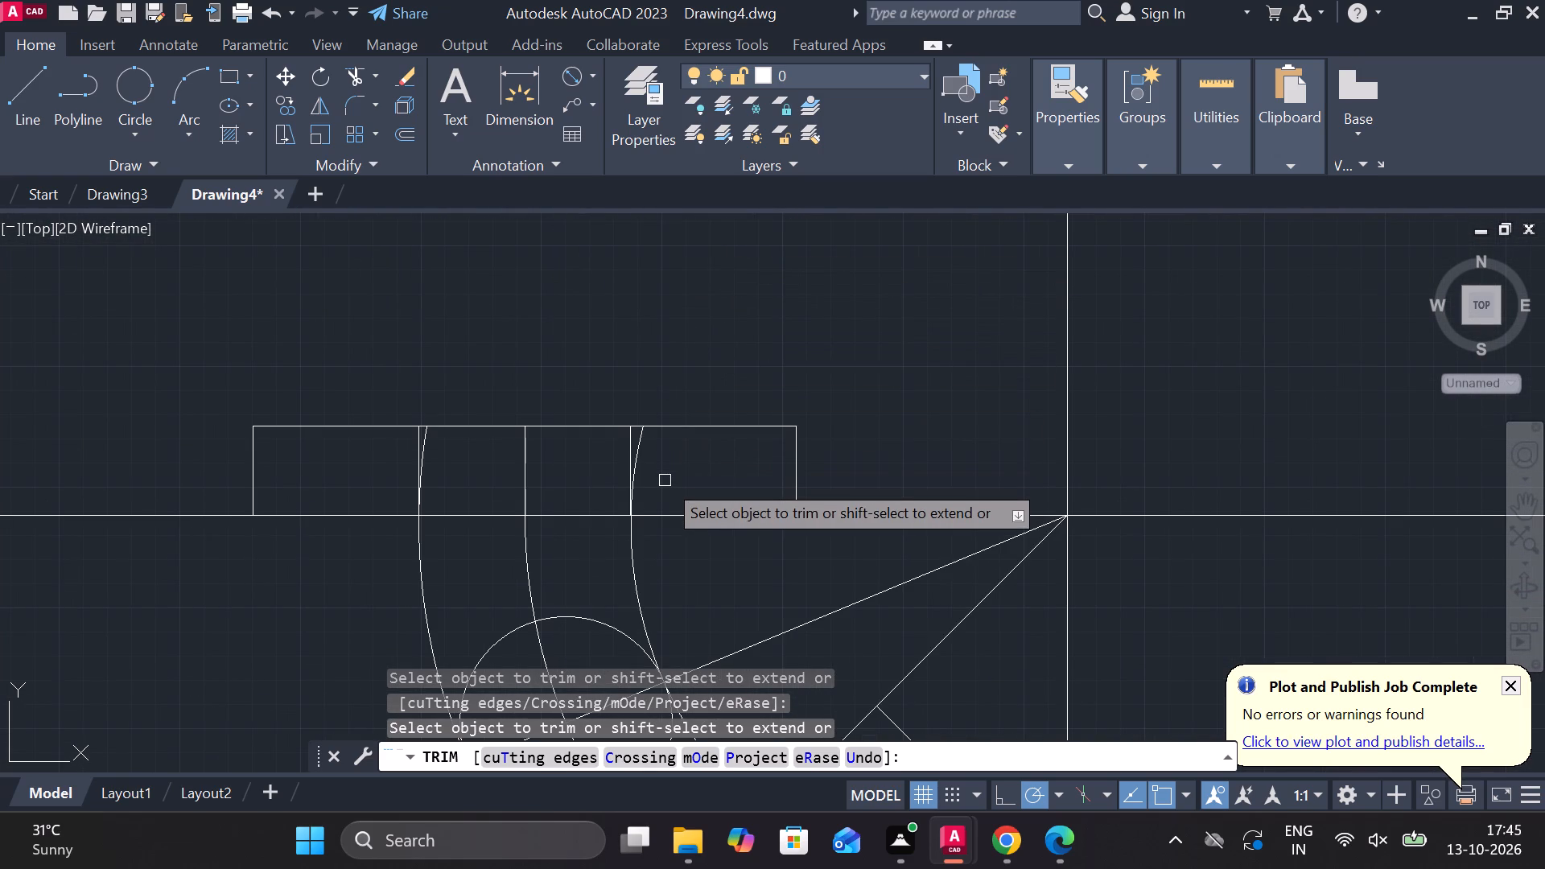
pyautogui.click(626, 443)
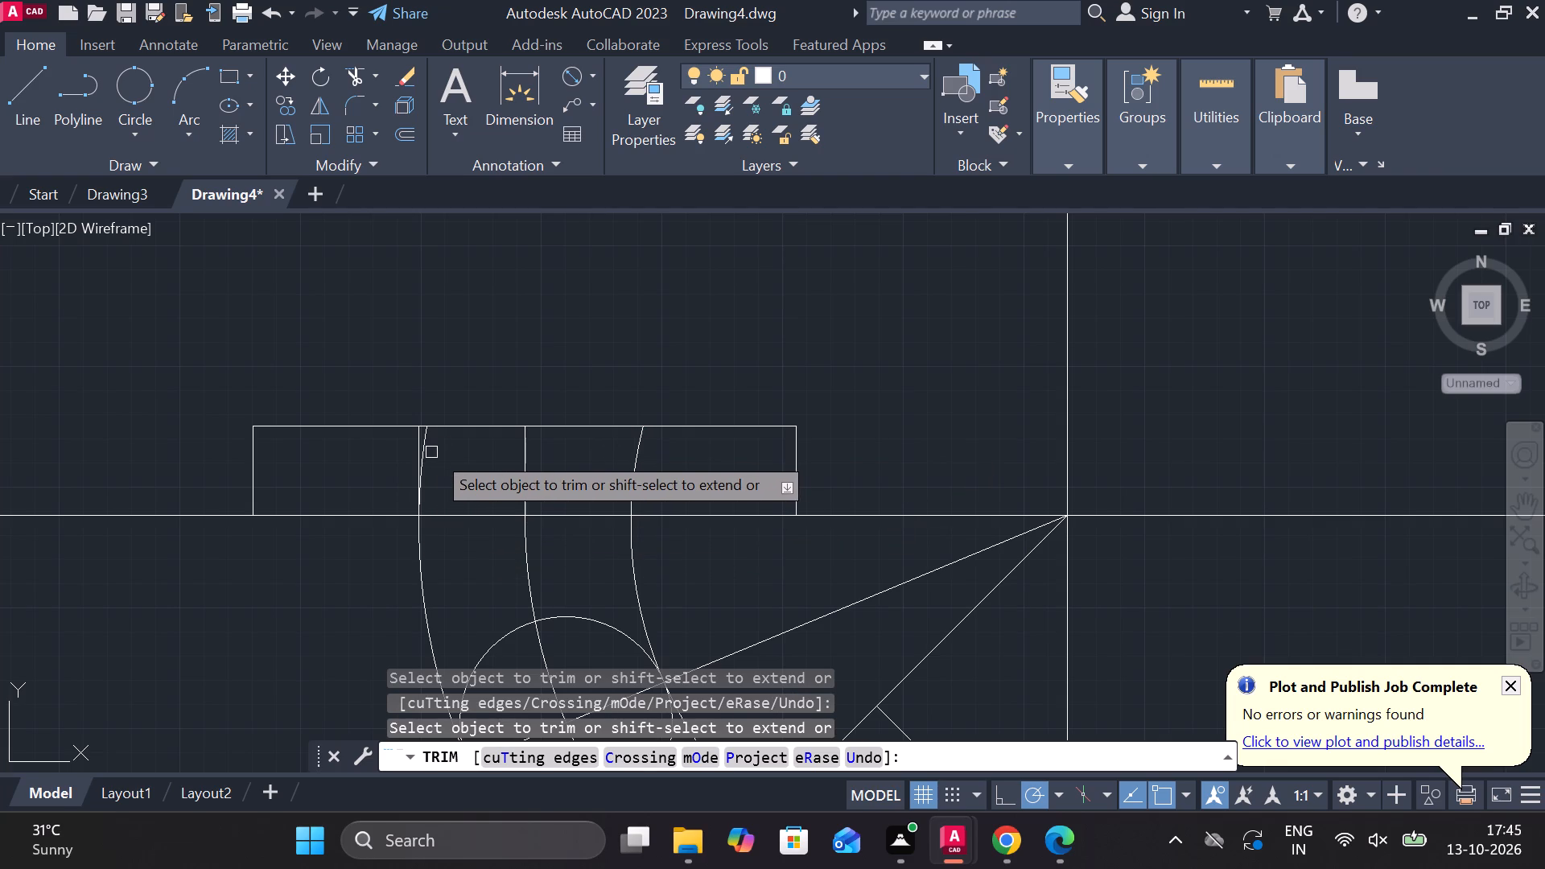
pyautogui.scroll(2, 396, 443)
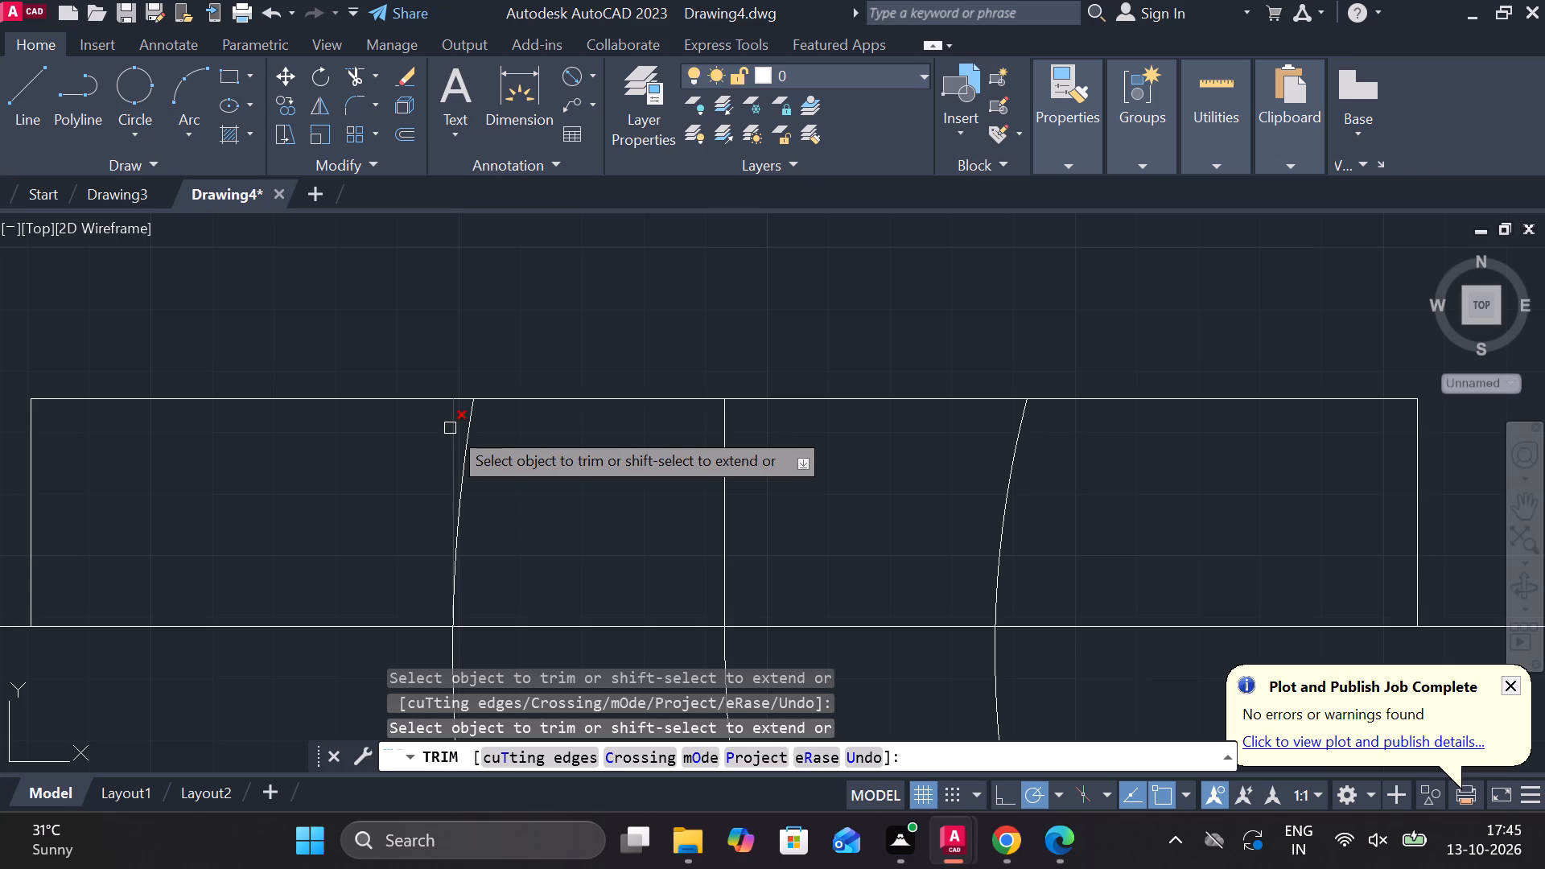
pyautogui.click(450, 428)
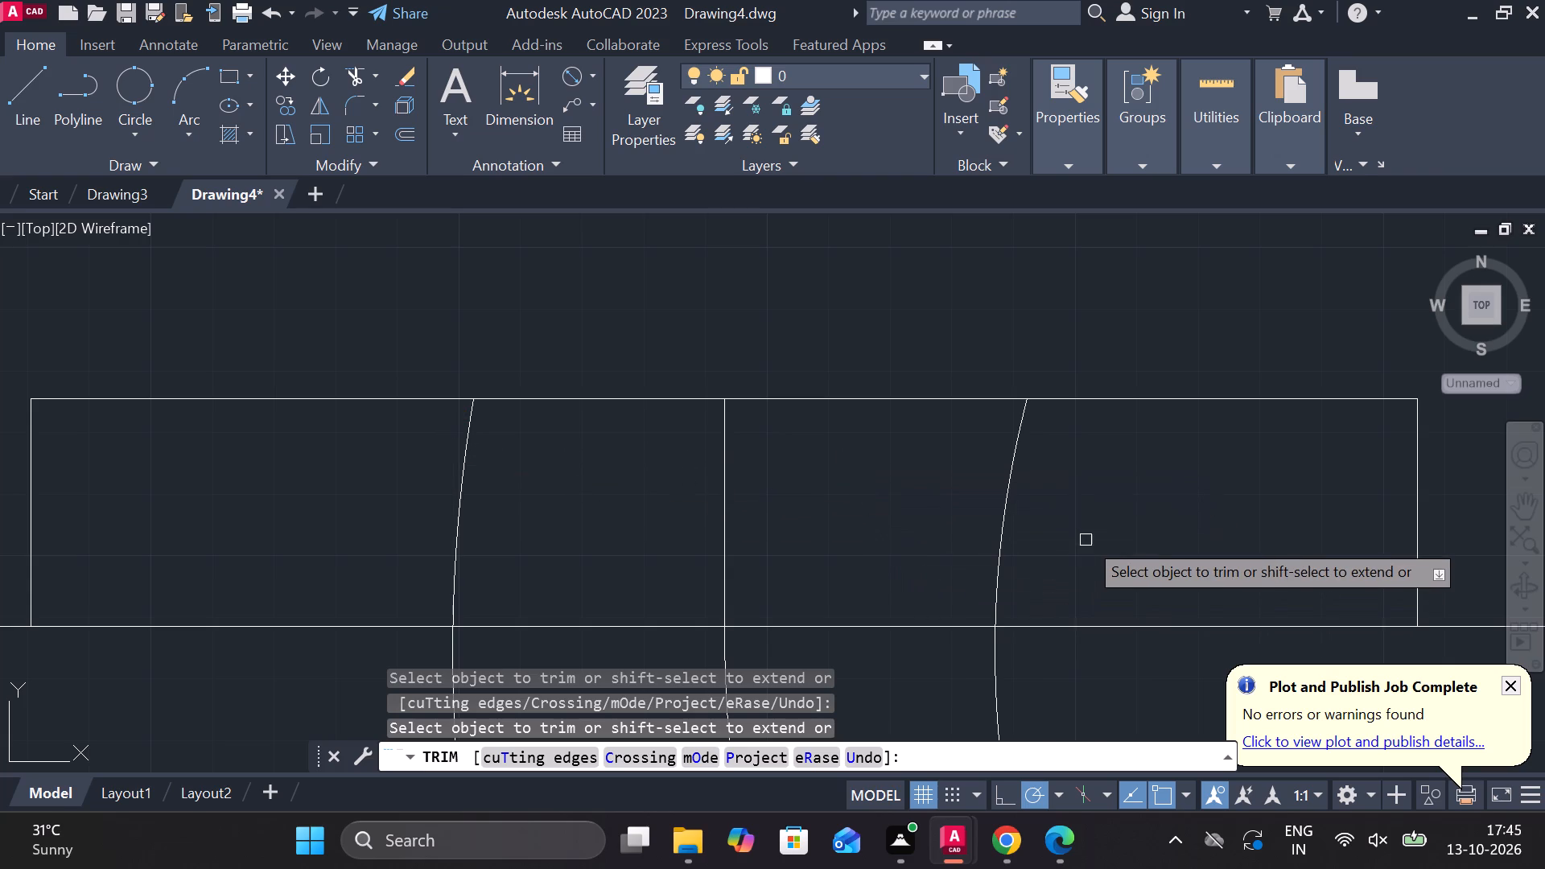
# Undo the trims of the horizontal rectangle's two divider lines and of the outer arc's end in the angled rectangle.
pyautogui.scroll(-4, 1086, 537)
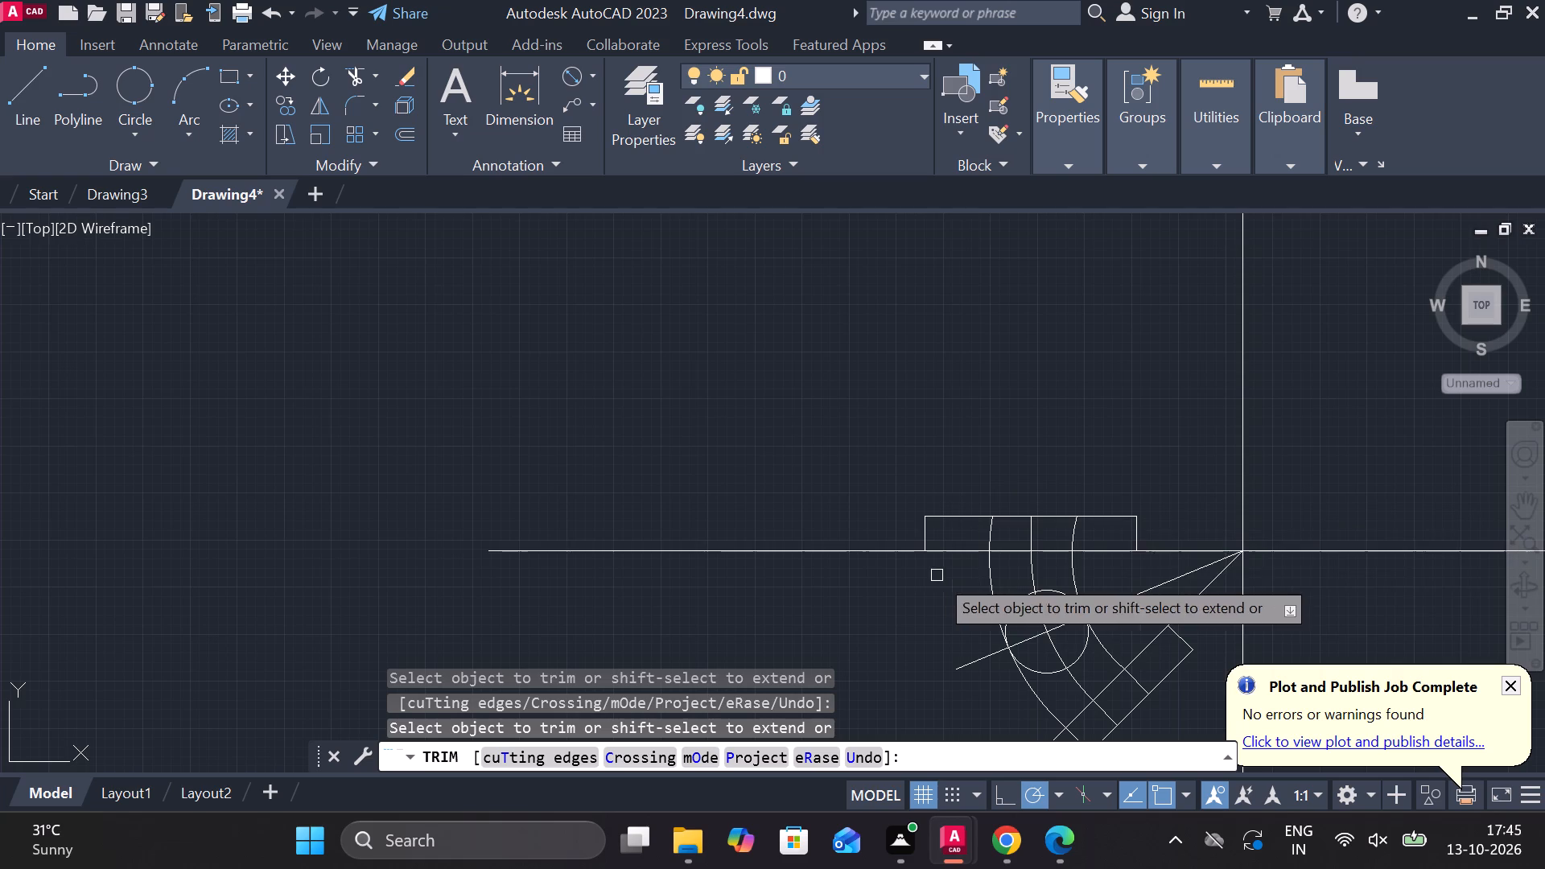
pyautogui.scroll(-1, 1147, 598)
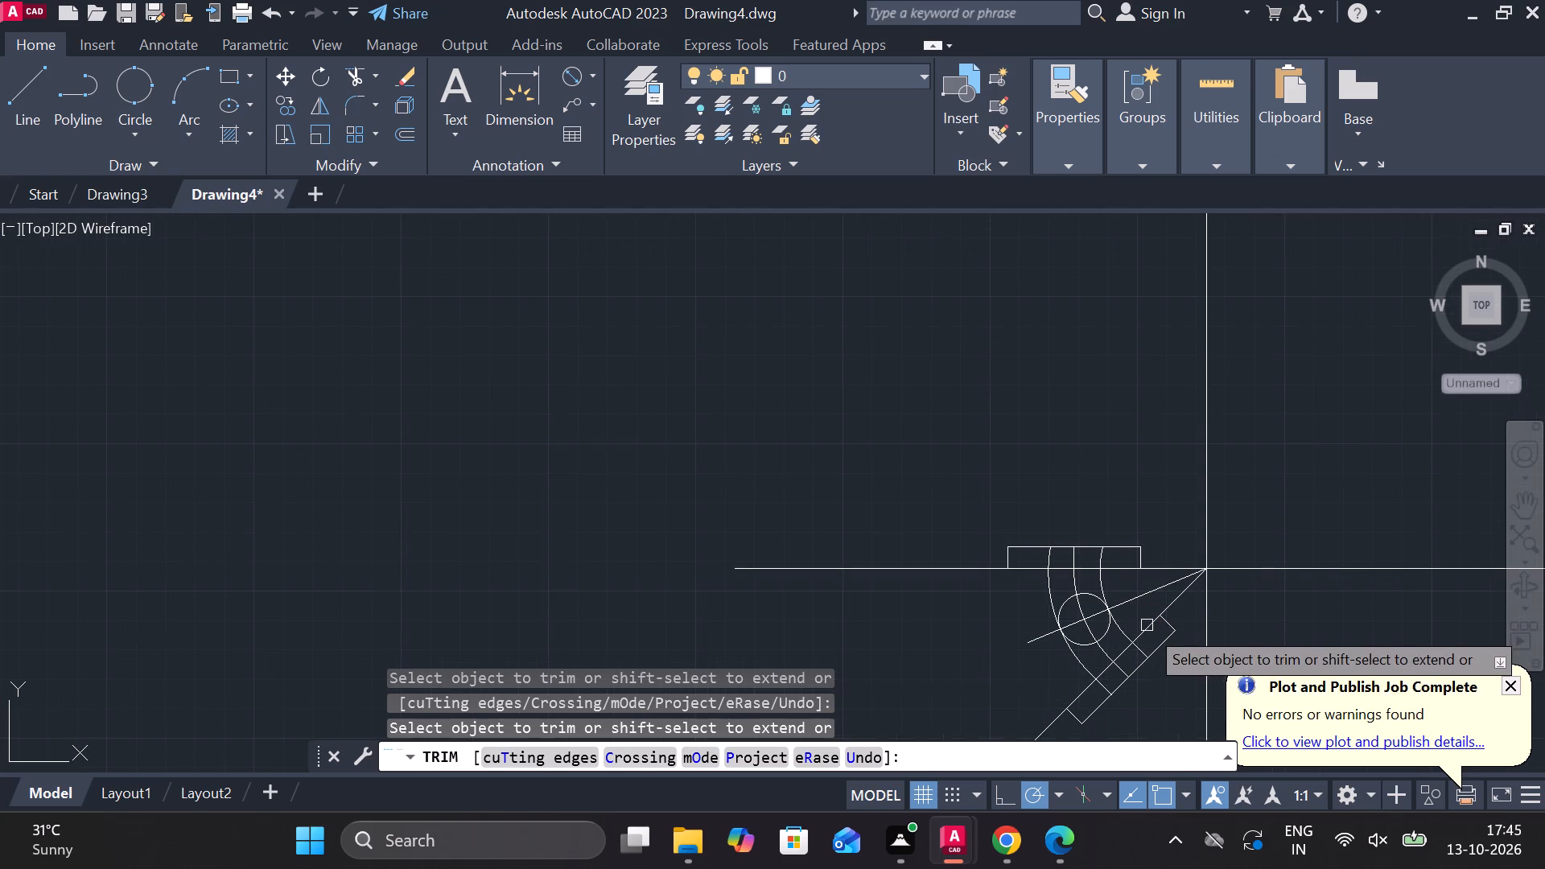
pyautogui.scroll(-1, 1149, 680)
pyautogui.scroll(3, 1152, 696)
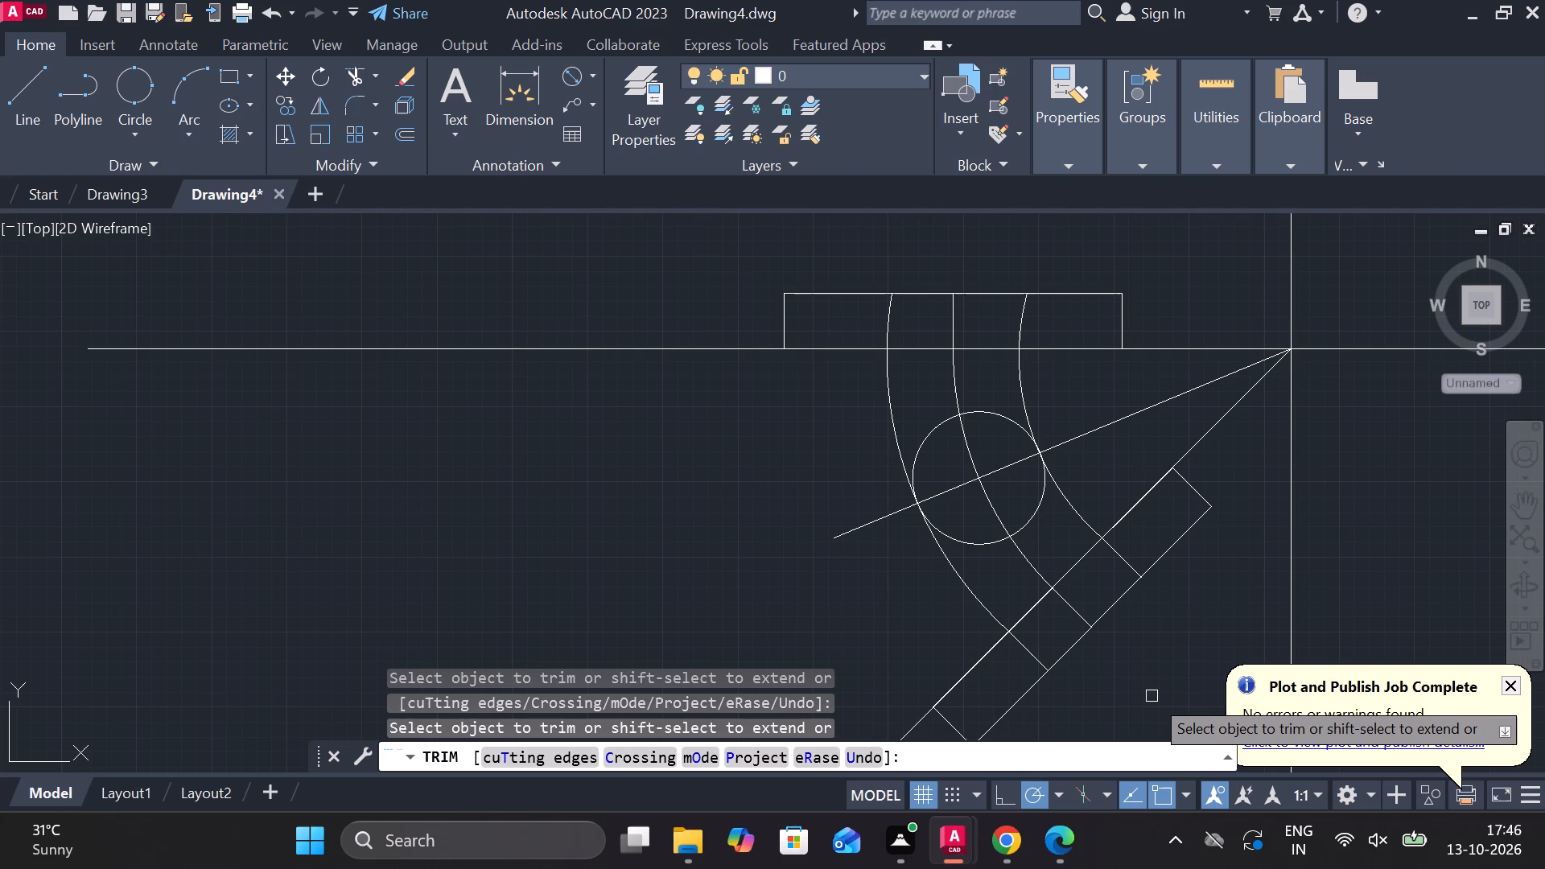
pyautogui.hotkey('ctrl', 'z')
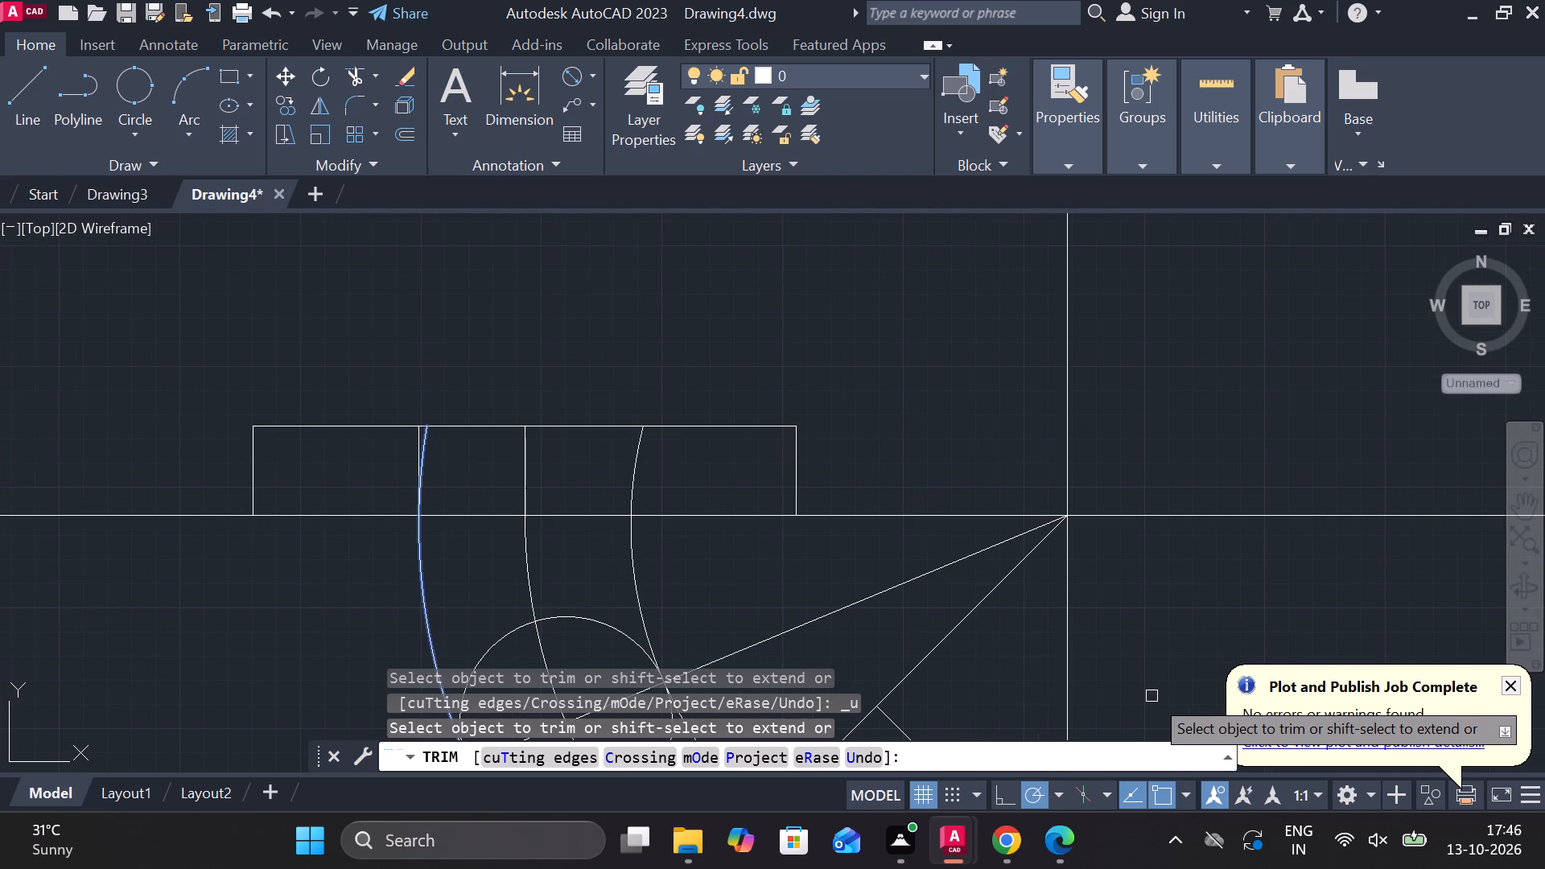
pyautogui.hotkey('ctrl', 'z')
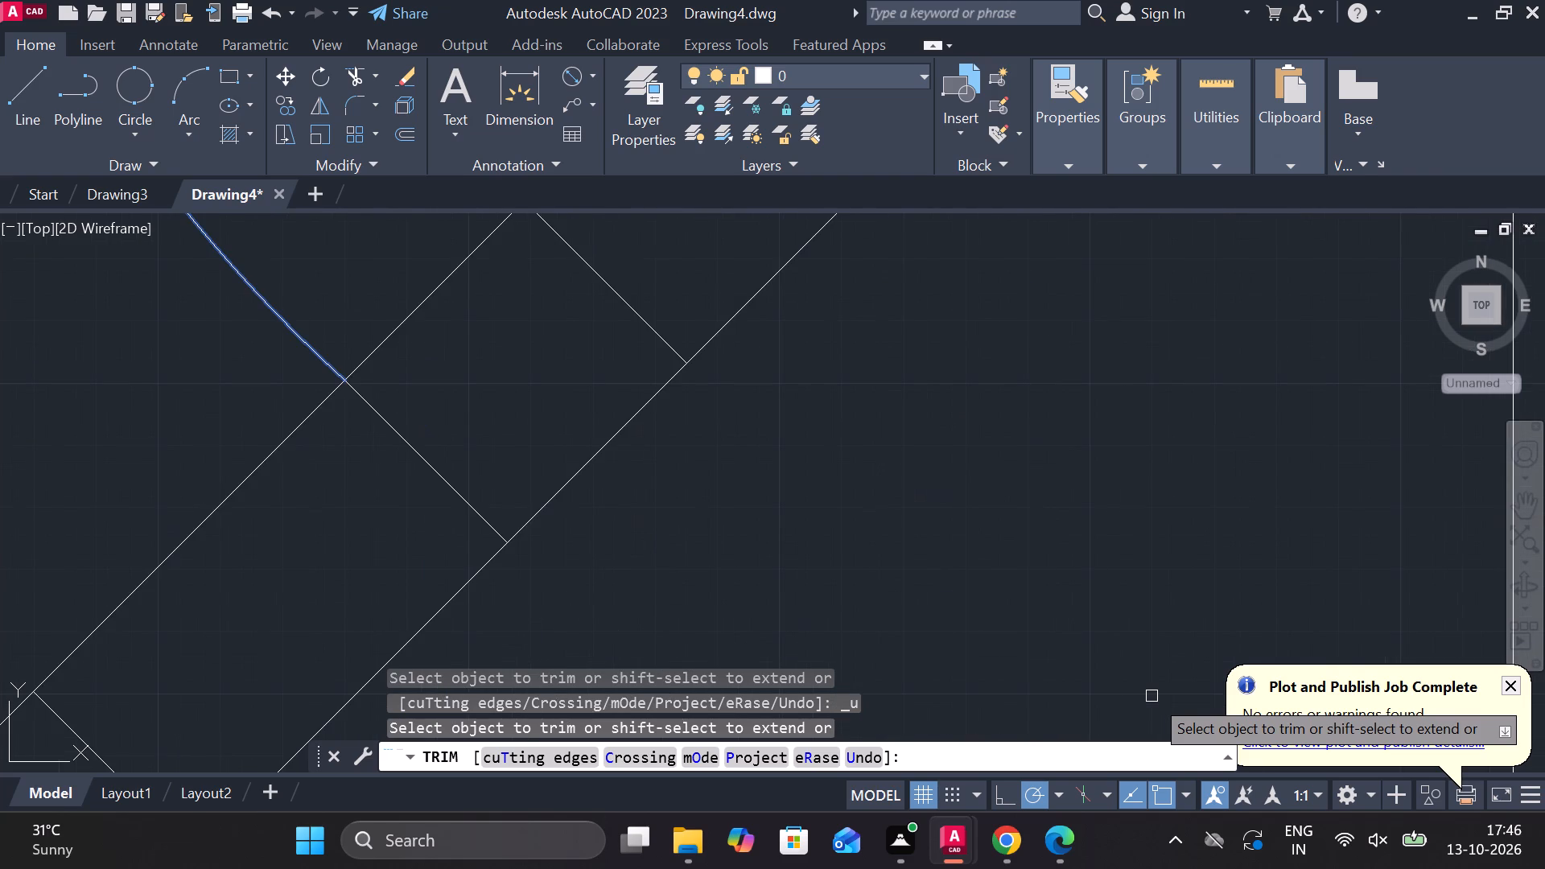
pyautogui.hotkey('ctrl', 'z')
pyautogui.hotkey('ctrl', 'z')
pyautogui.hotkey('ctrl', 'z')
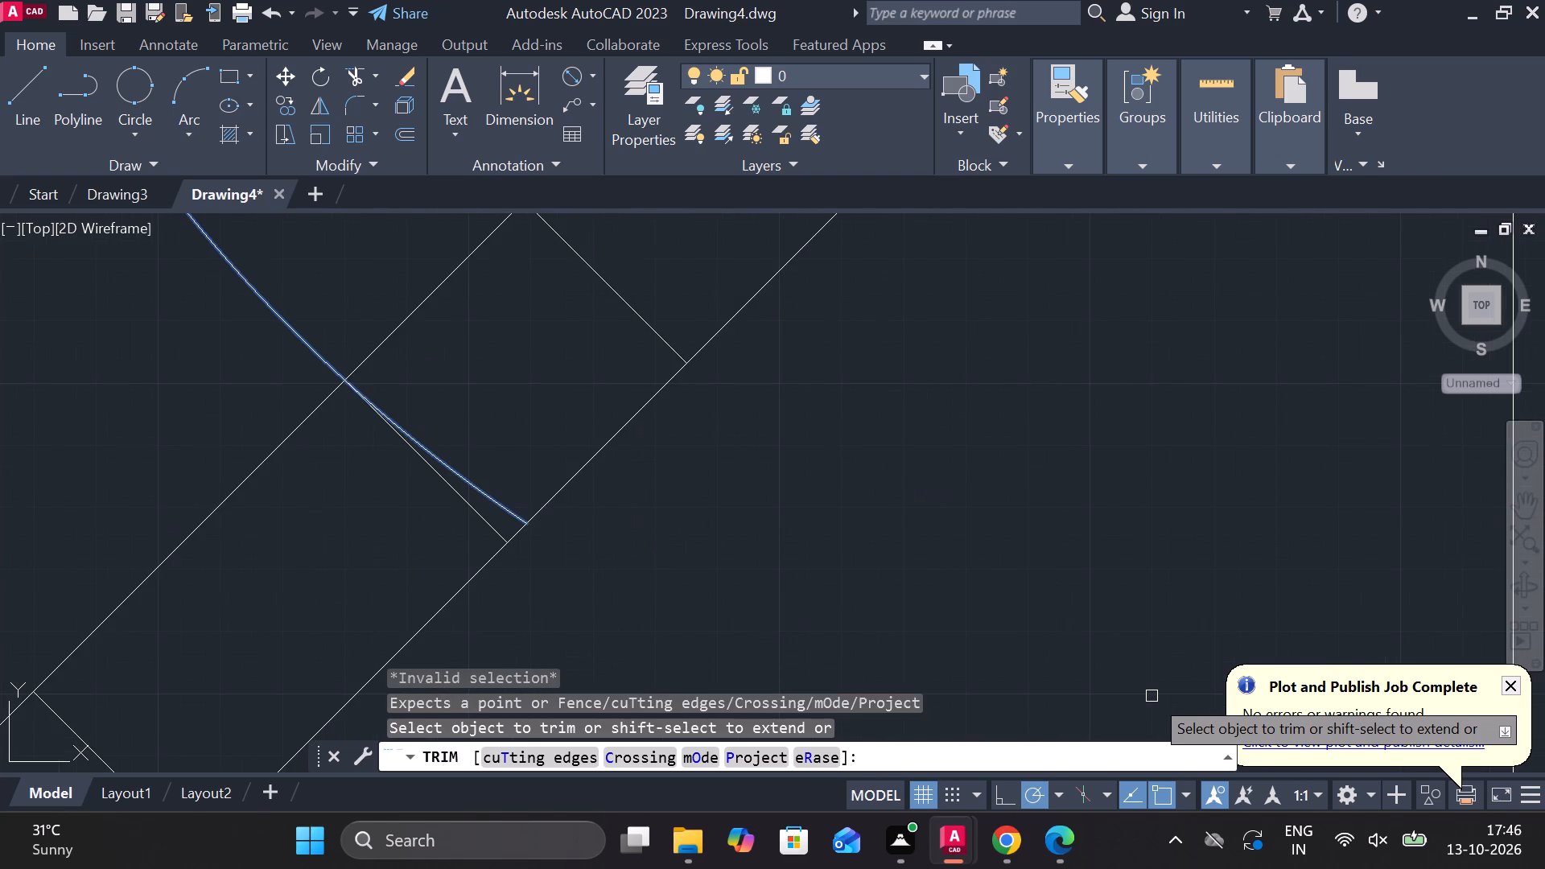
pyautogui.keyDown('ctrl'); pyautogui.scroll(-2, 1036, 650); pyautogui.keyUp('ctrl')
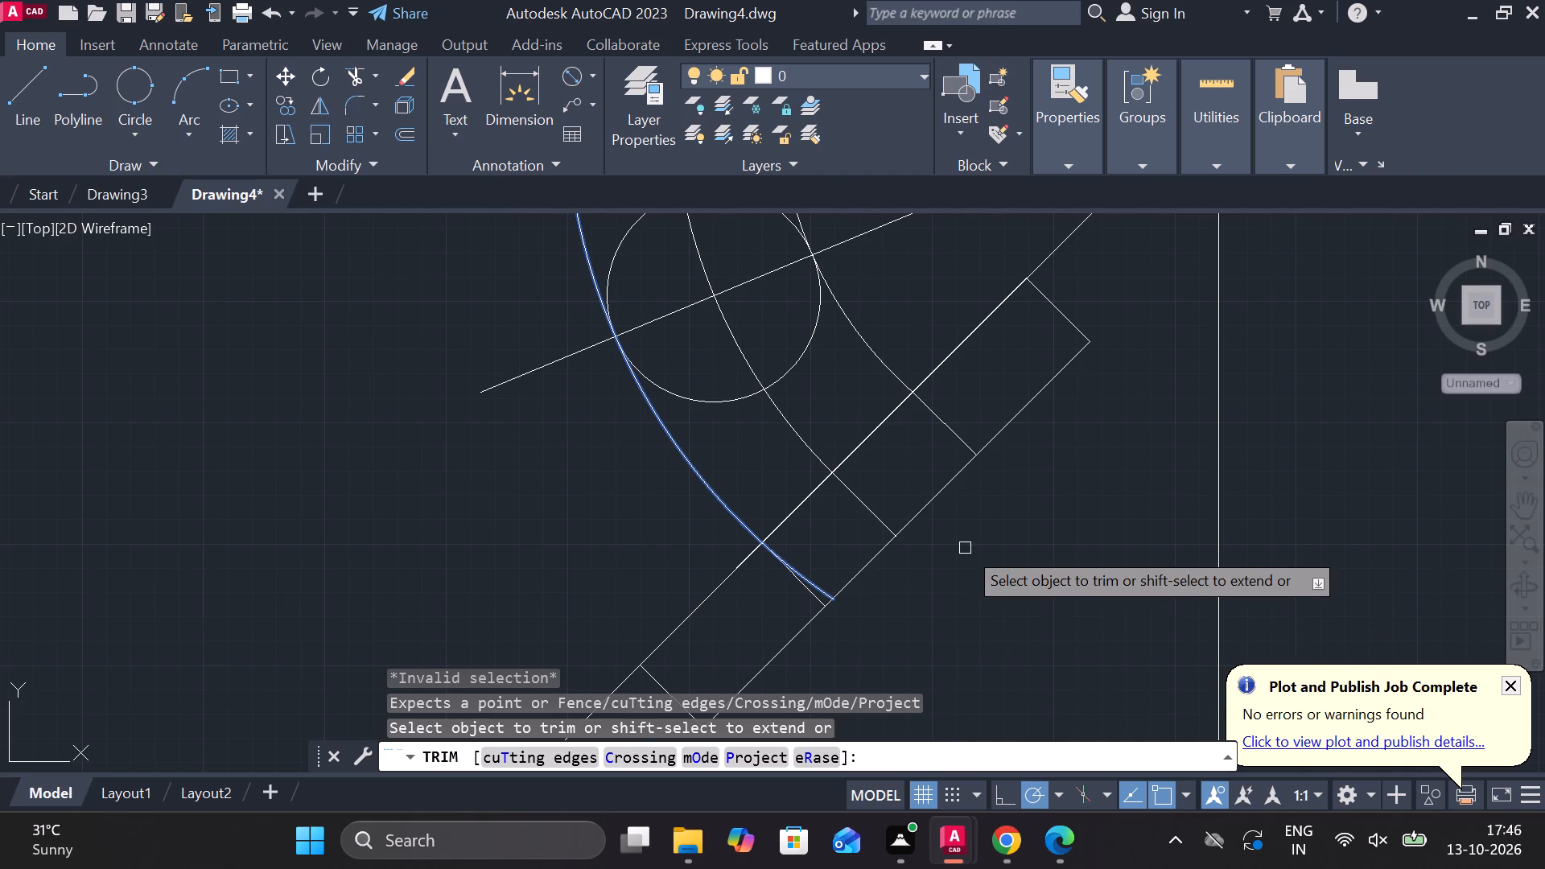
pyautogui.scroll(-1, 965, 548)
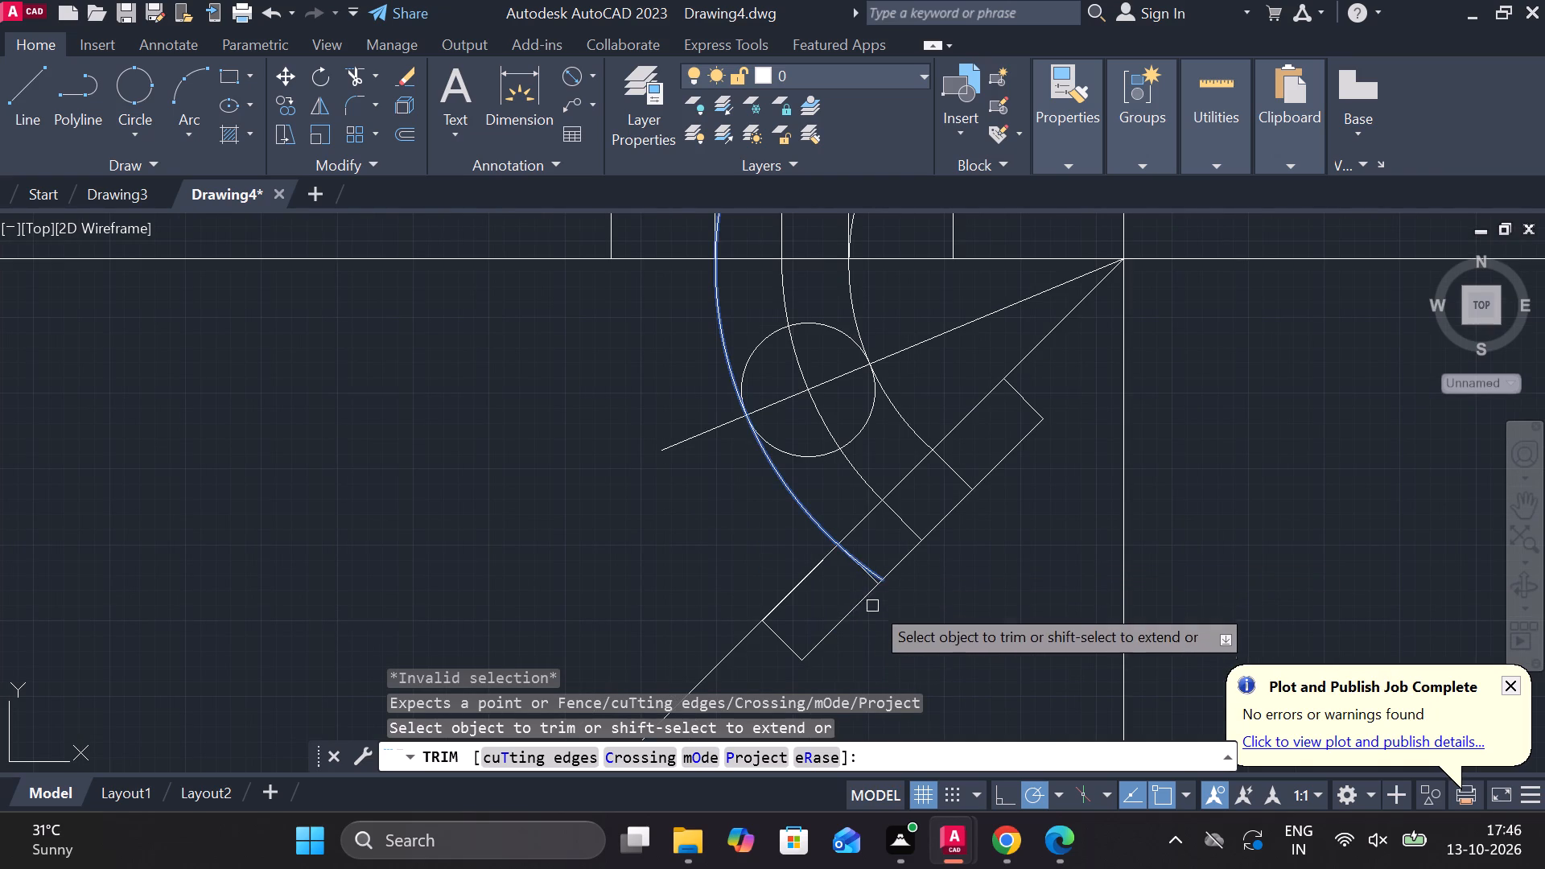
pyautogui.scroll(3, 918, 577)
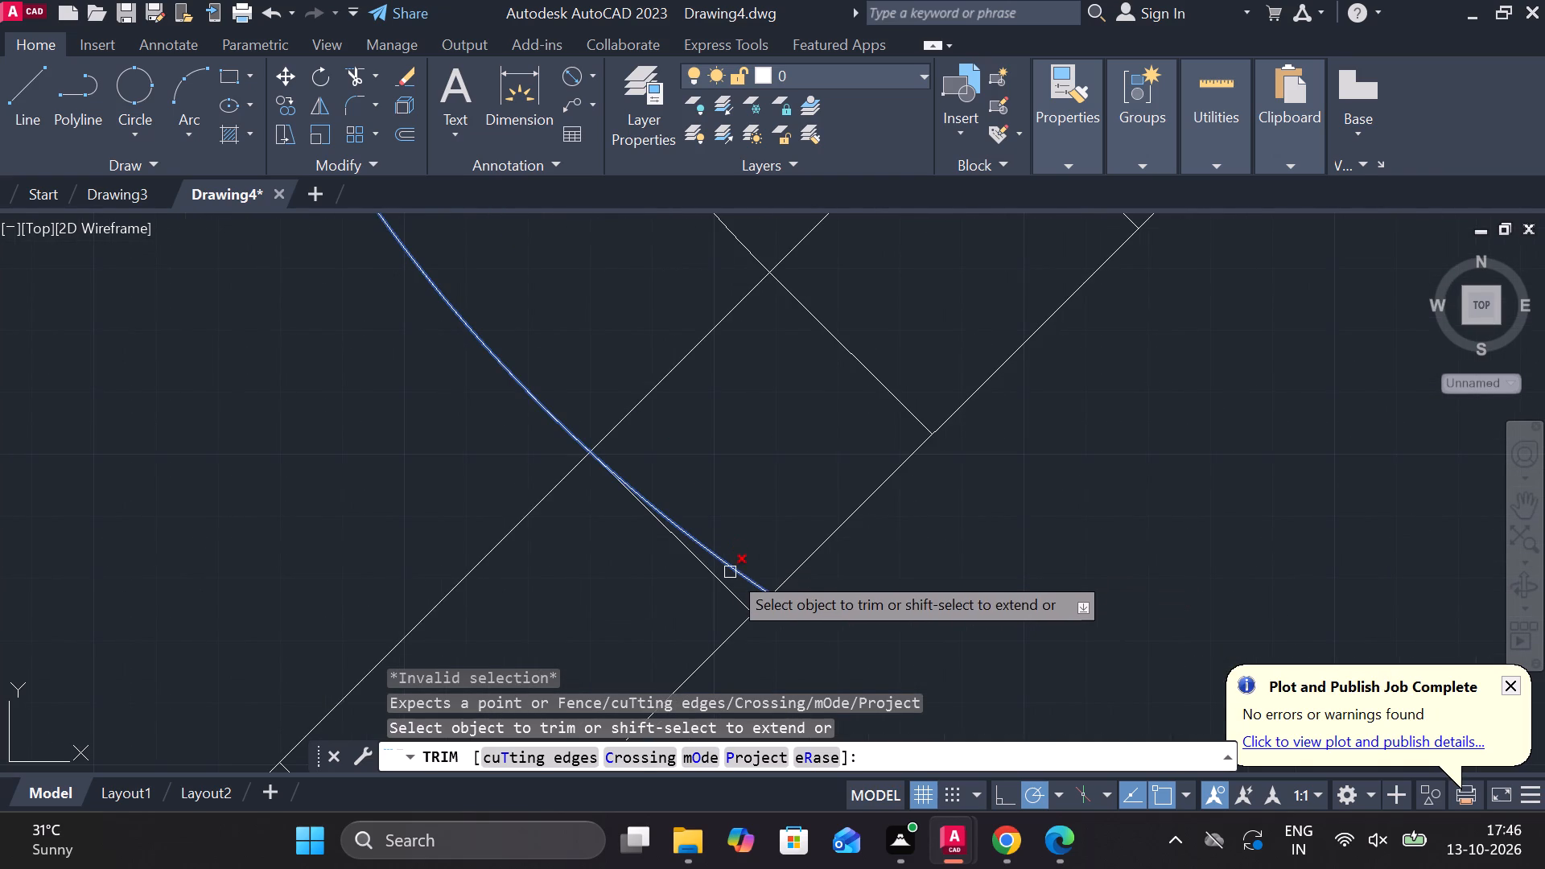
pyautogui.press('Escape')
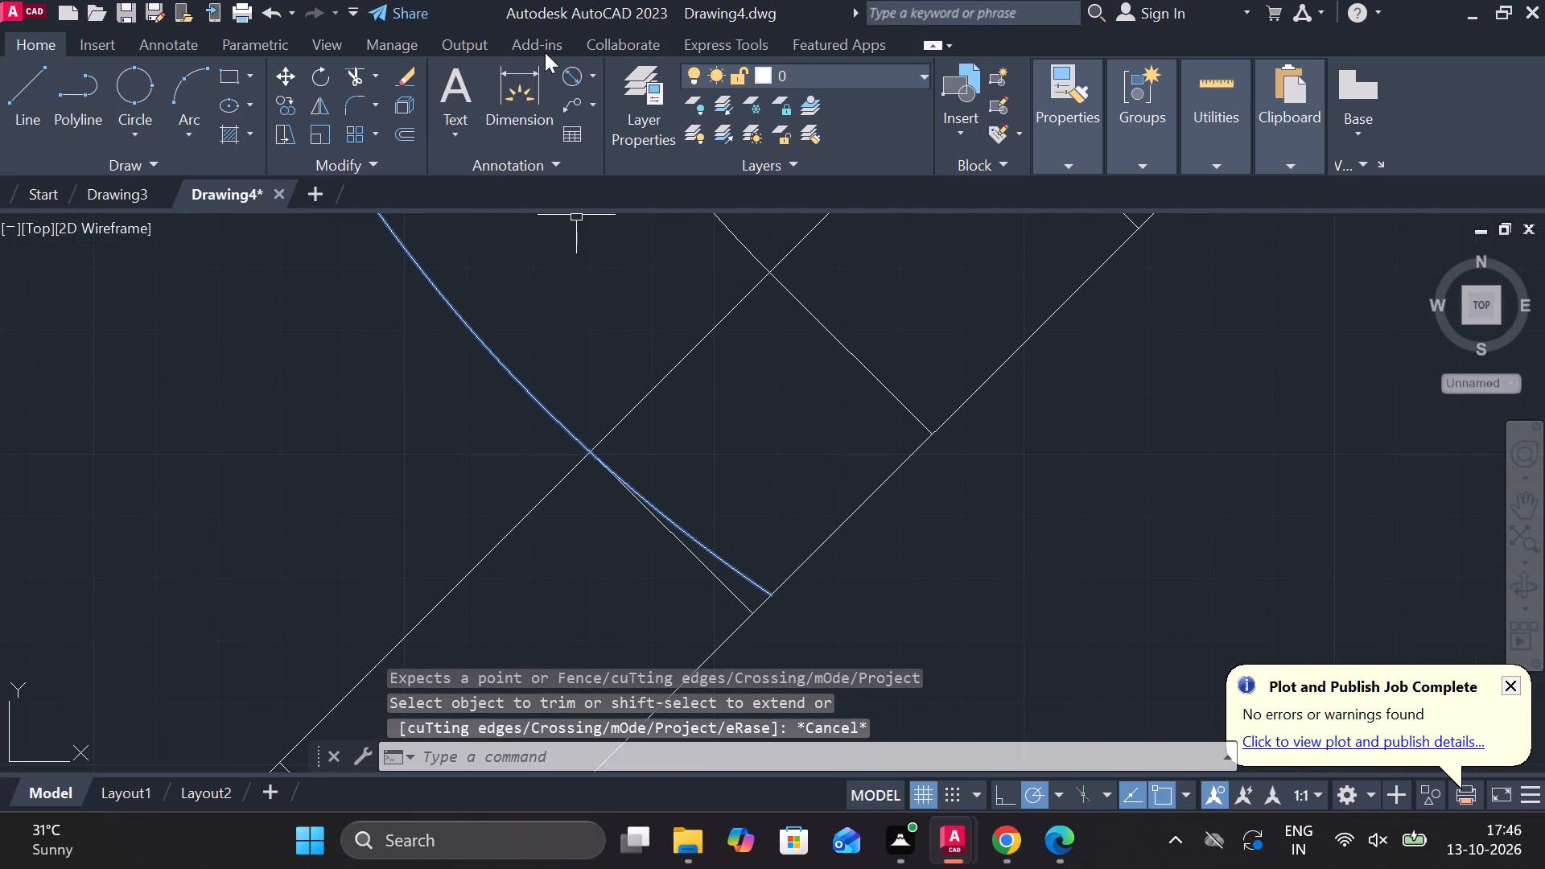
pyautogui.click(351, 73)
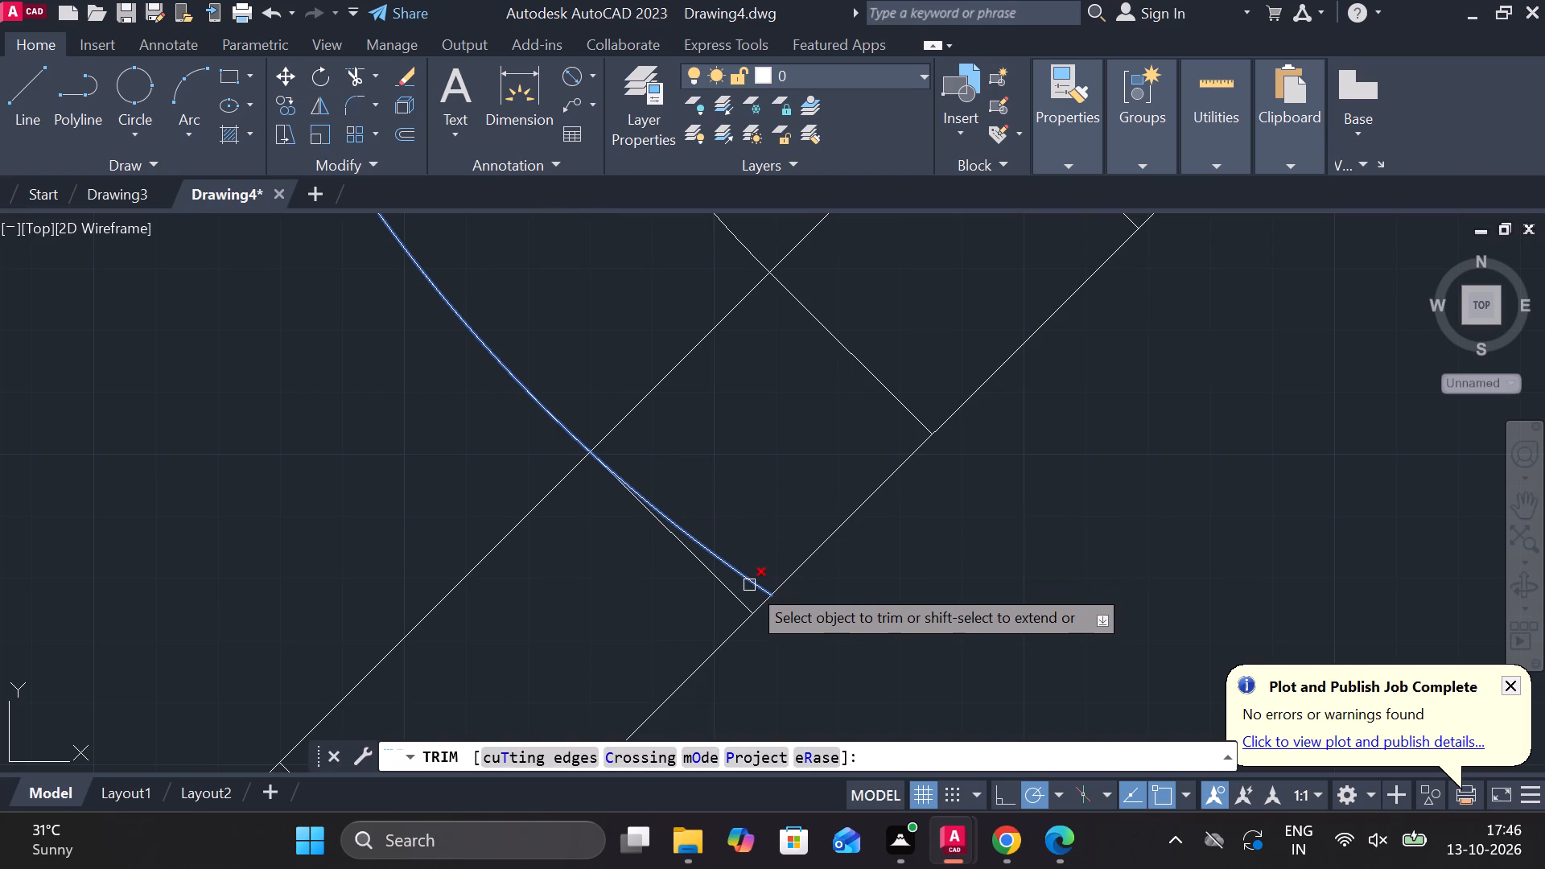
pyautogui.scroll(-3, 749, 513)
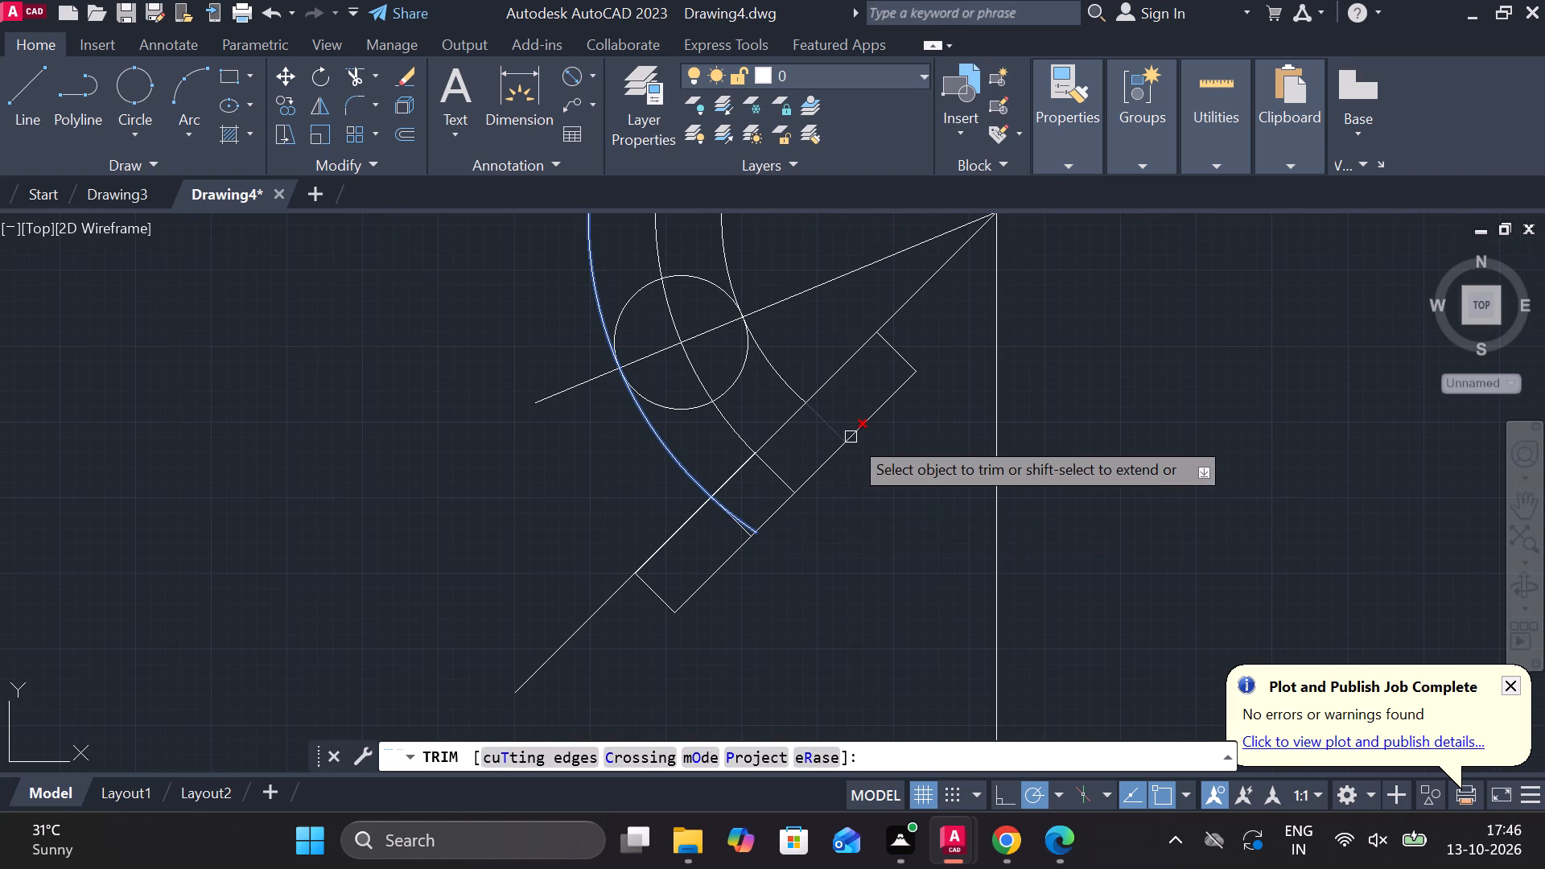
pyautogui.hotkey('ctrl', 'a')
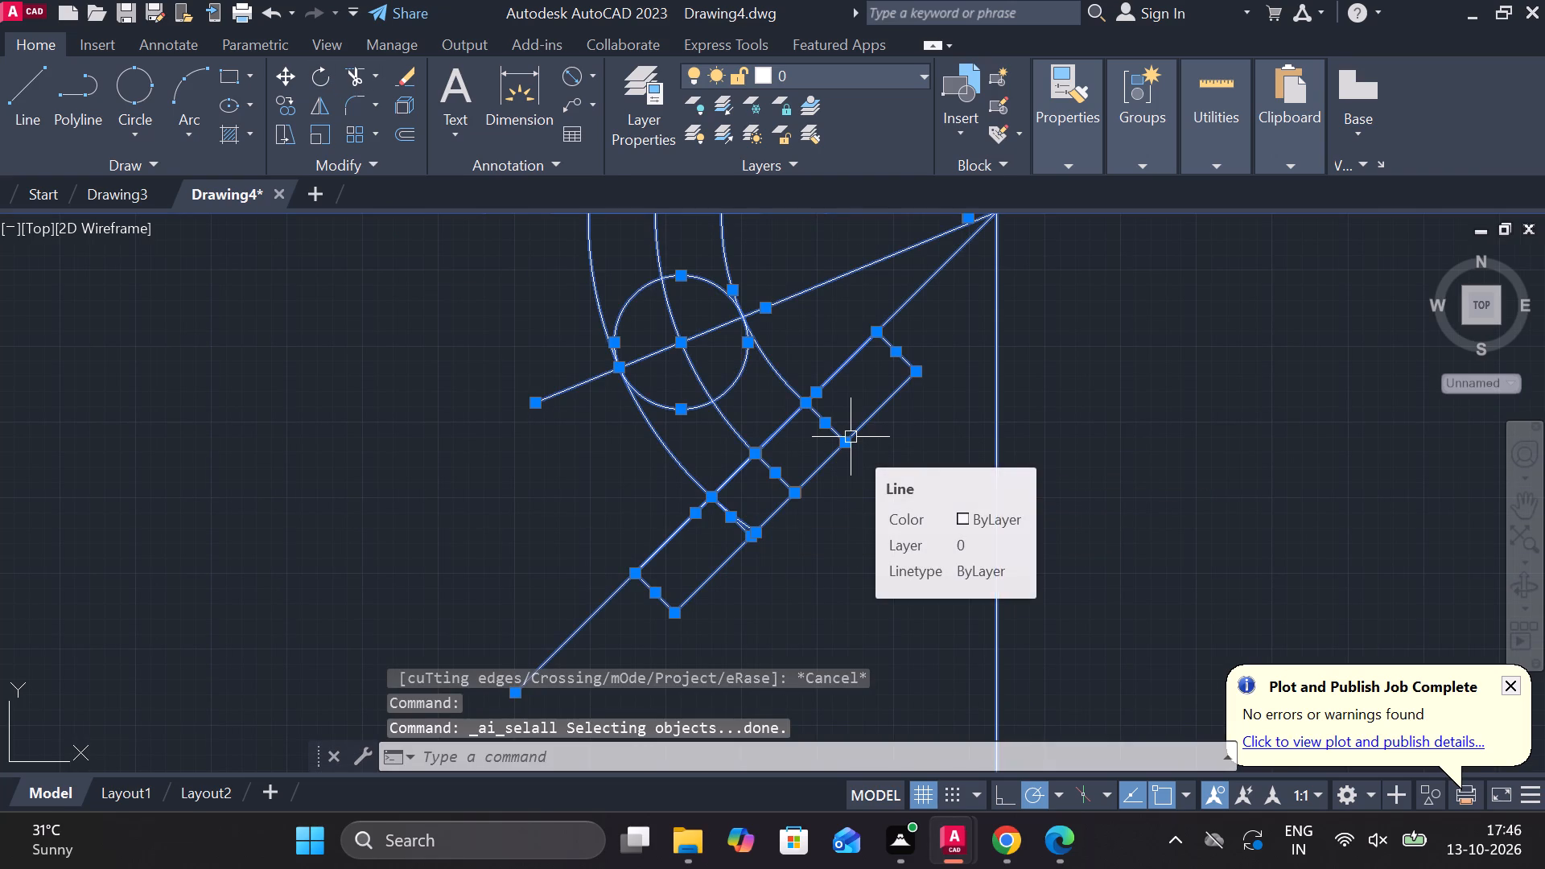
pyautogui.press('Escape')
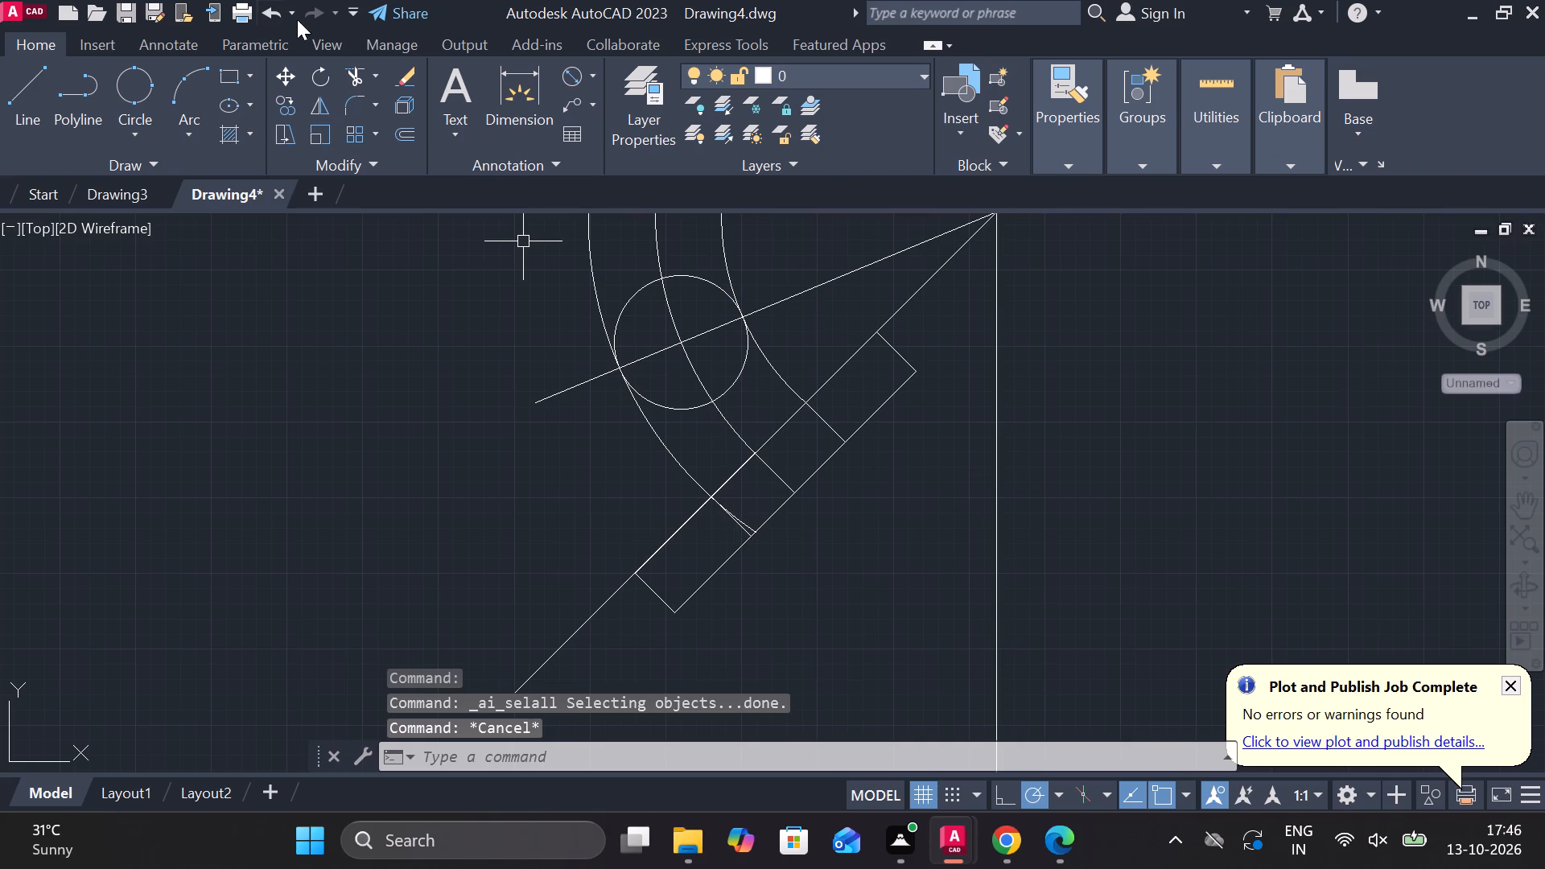
# Trim the outer arc's short end inside the angled rectangle, keeping the straight divider line.
pyautogui.click(356, 74)
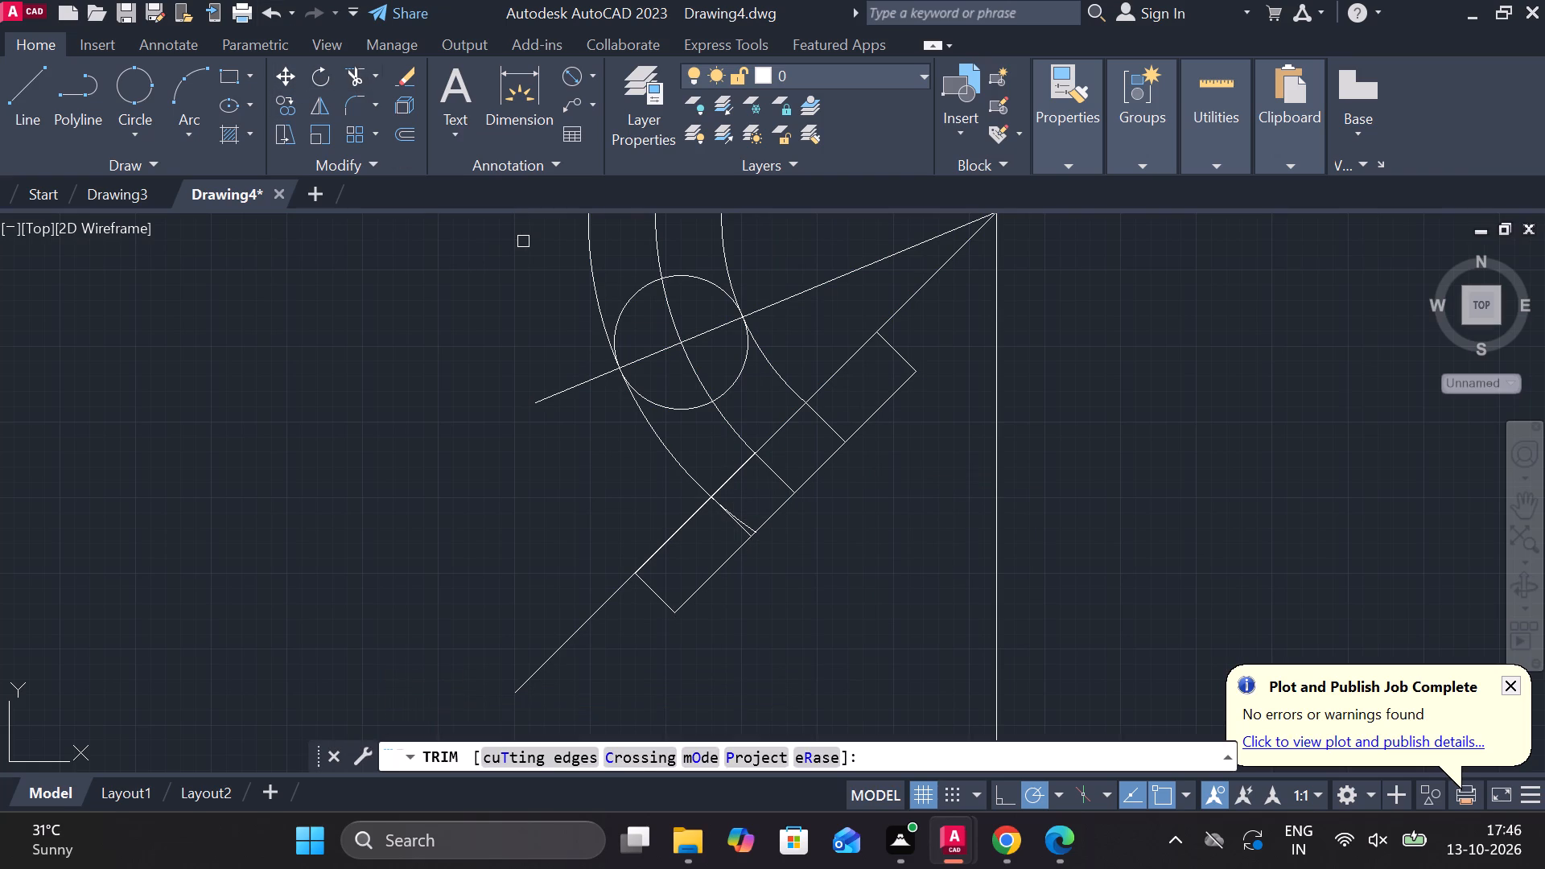
pyautogui.scroll(4, 680, 470)
pyautogui.scroll(-3, 1003, 654)
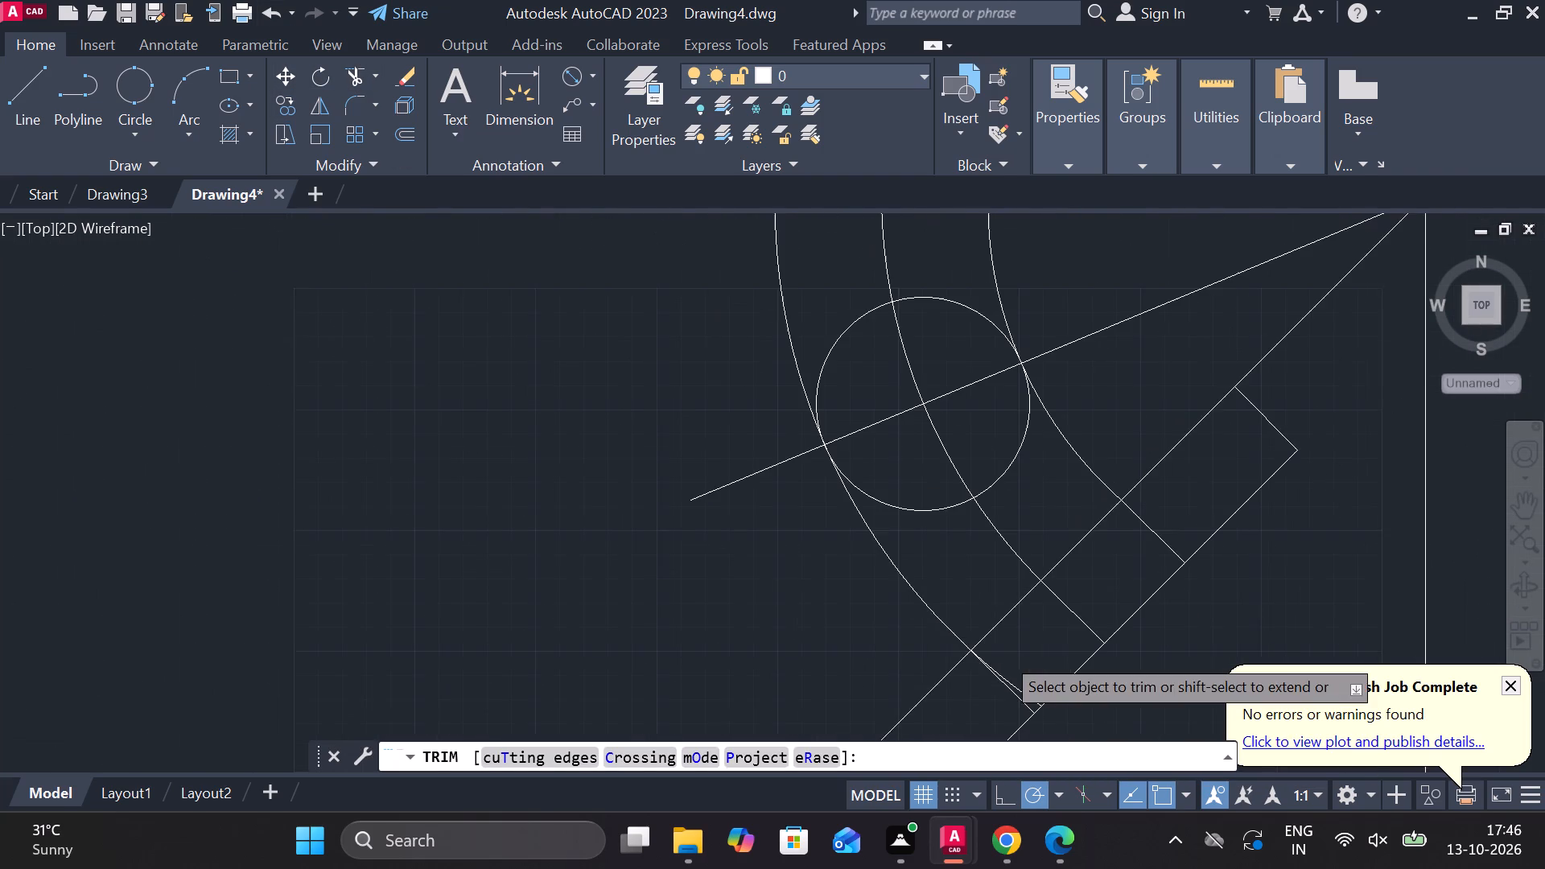
pyautogui.scroll(3, 1068, 711)
pyautogui.click(937, 677)
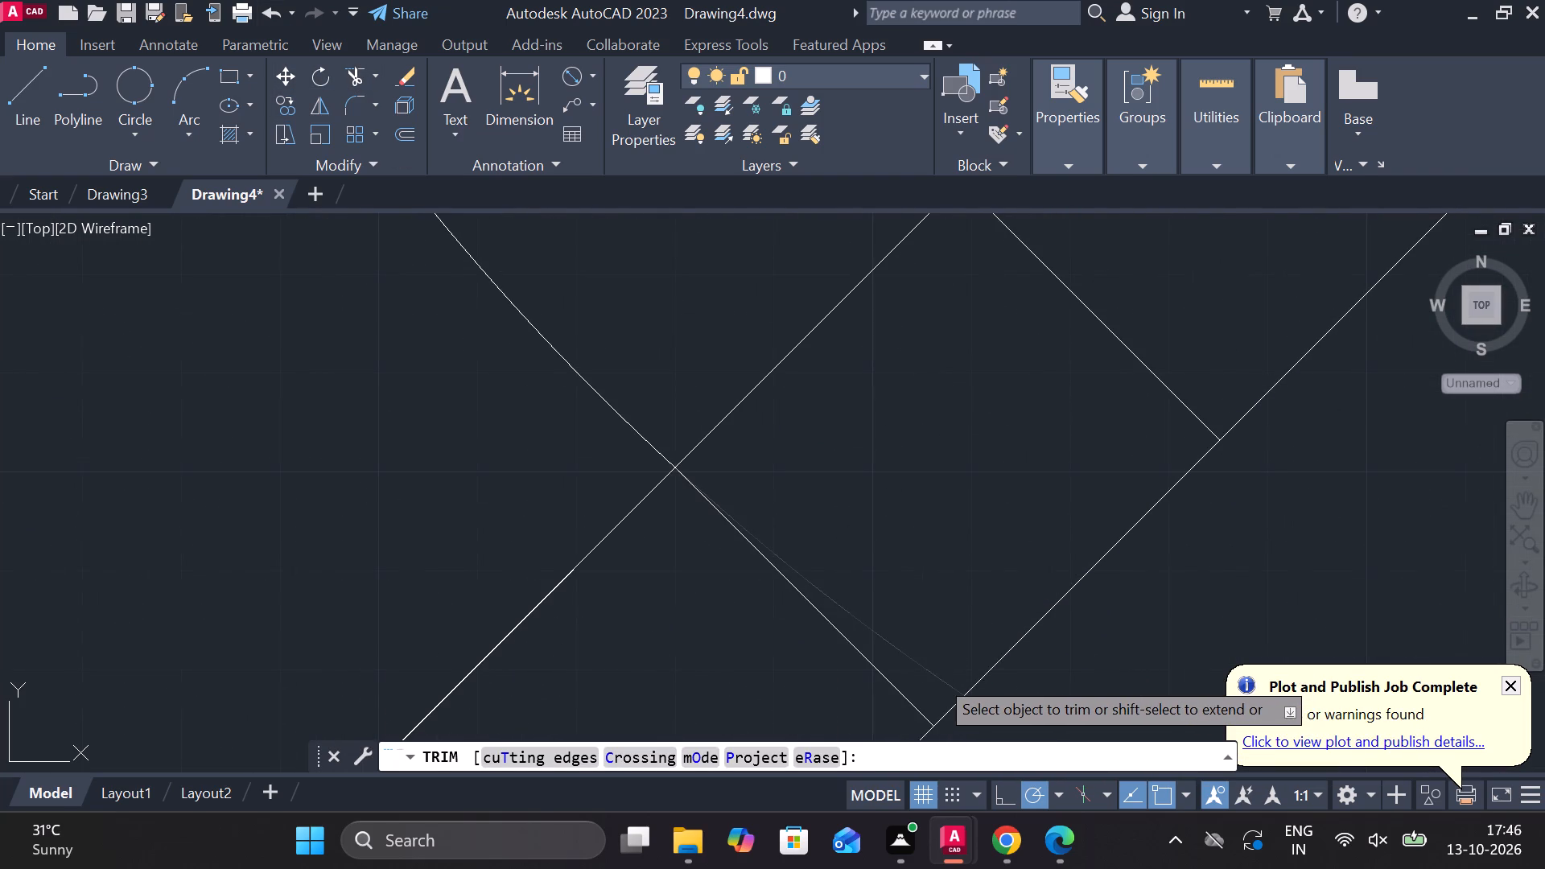
# Trim the short ends of the inner and outer arcs inside the horizontal rectangle, keeping the straight divider lines.
pyautogui.scroll(-4, 927, 532)
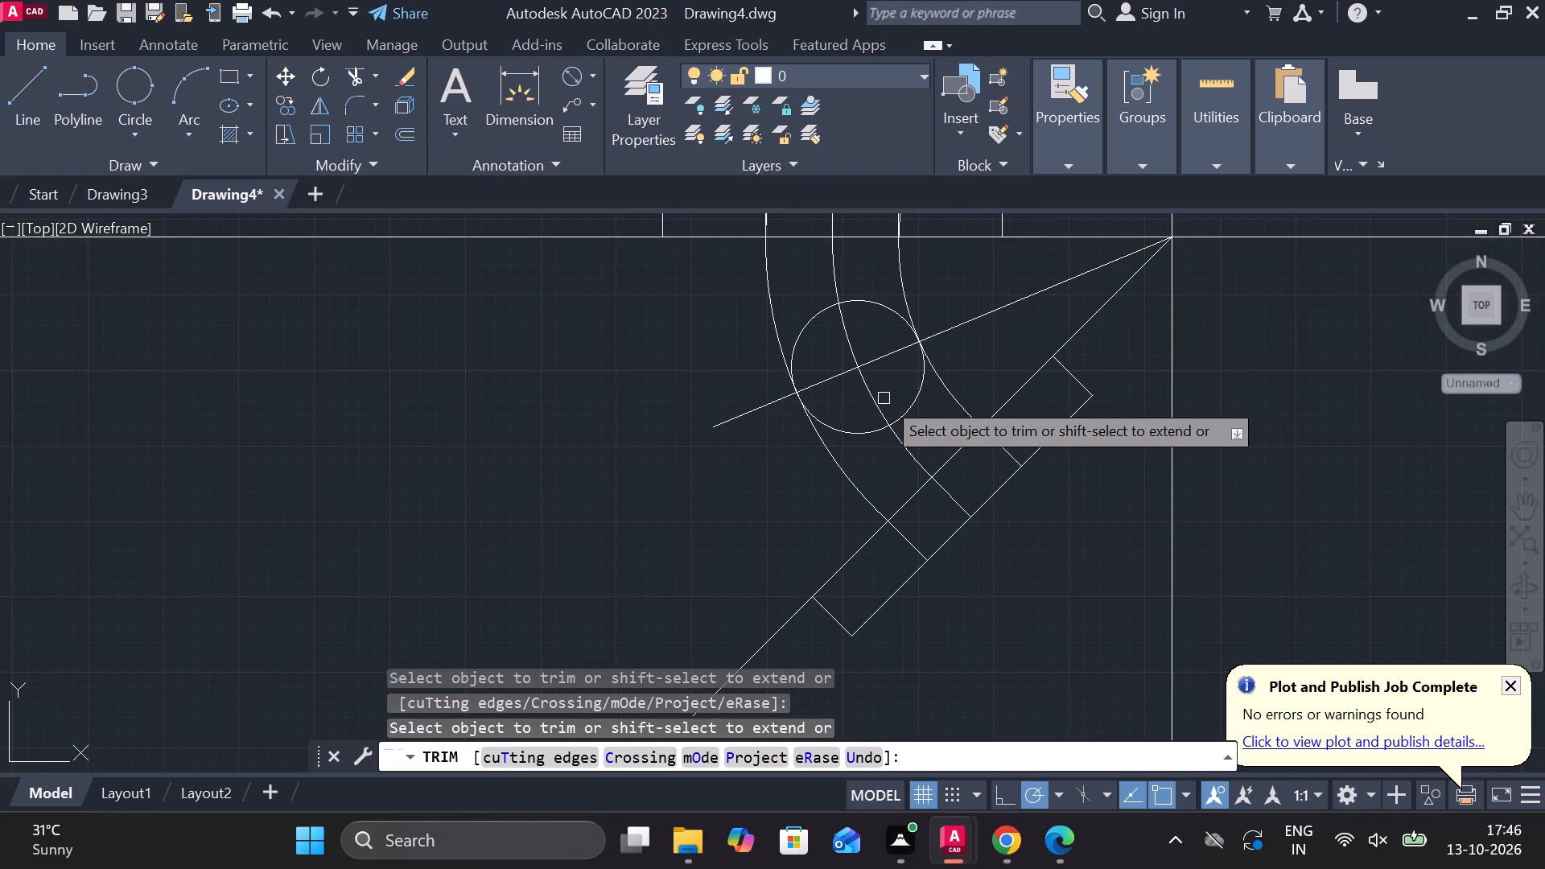
pyautogui.scroll(-2, 884, 398)
pyautogui.scroll(4, 857, 294)
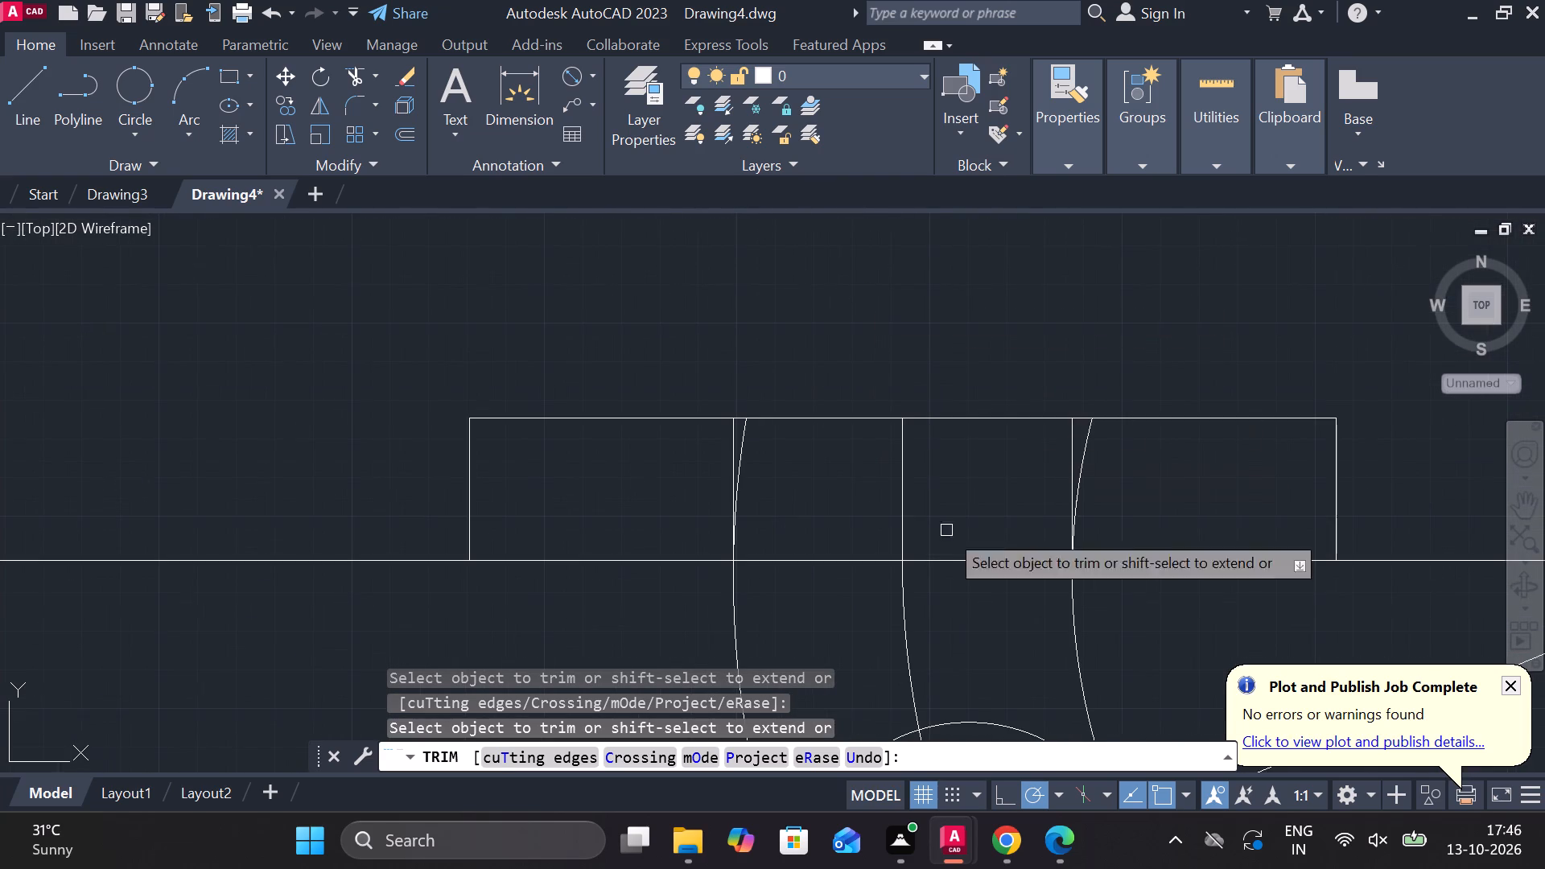
pyautogui.click(1089, 448)
pyautogui.scroll(2, 772, 459)
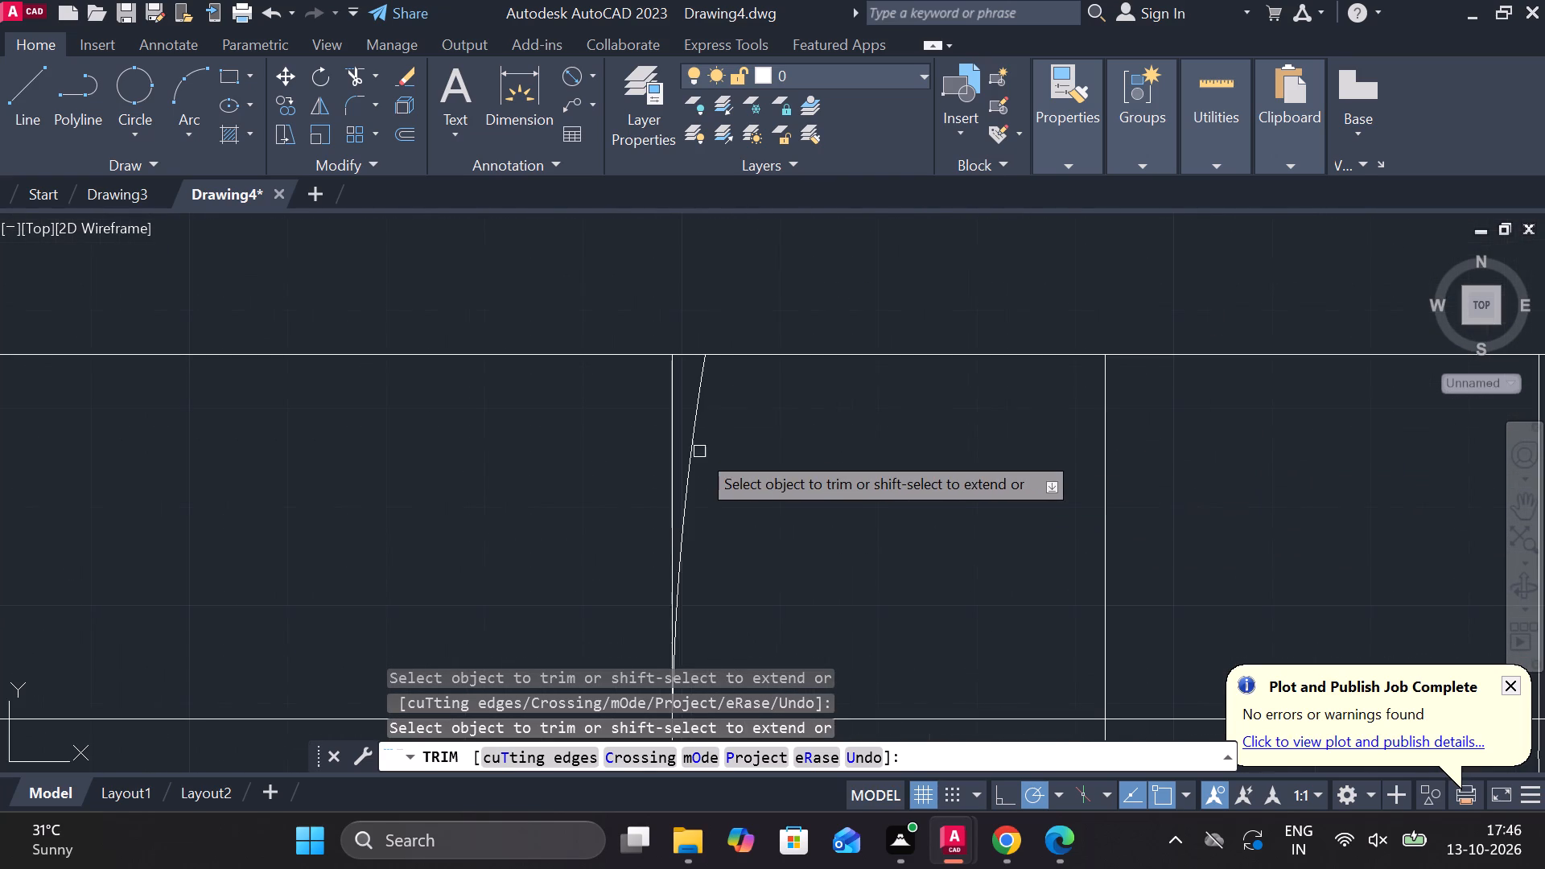
pyautogui.click(695, 451)
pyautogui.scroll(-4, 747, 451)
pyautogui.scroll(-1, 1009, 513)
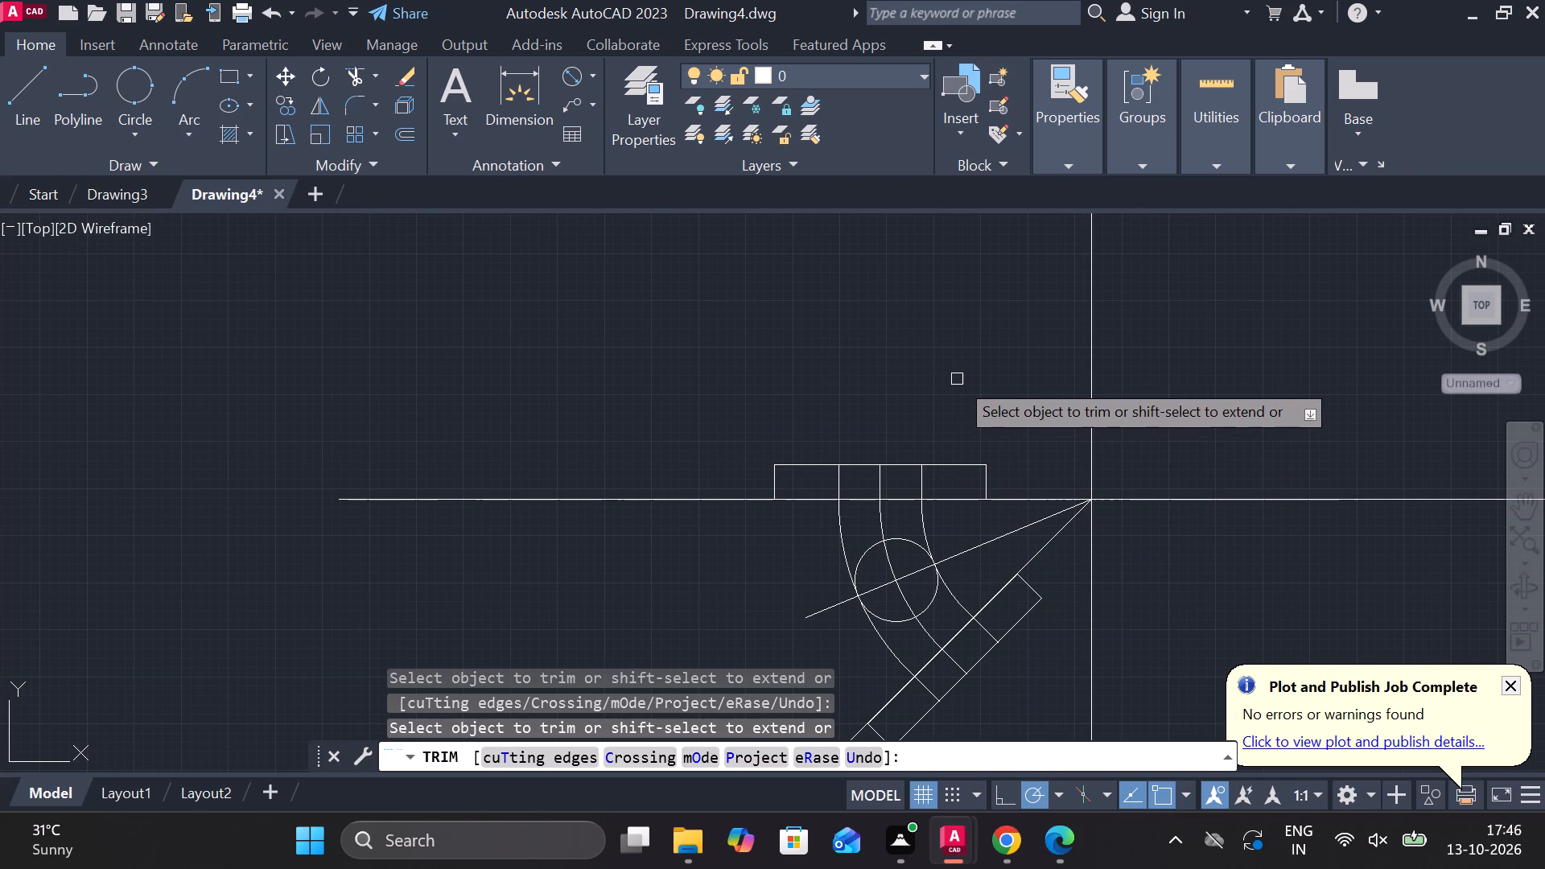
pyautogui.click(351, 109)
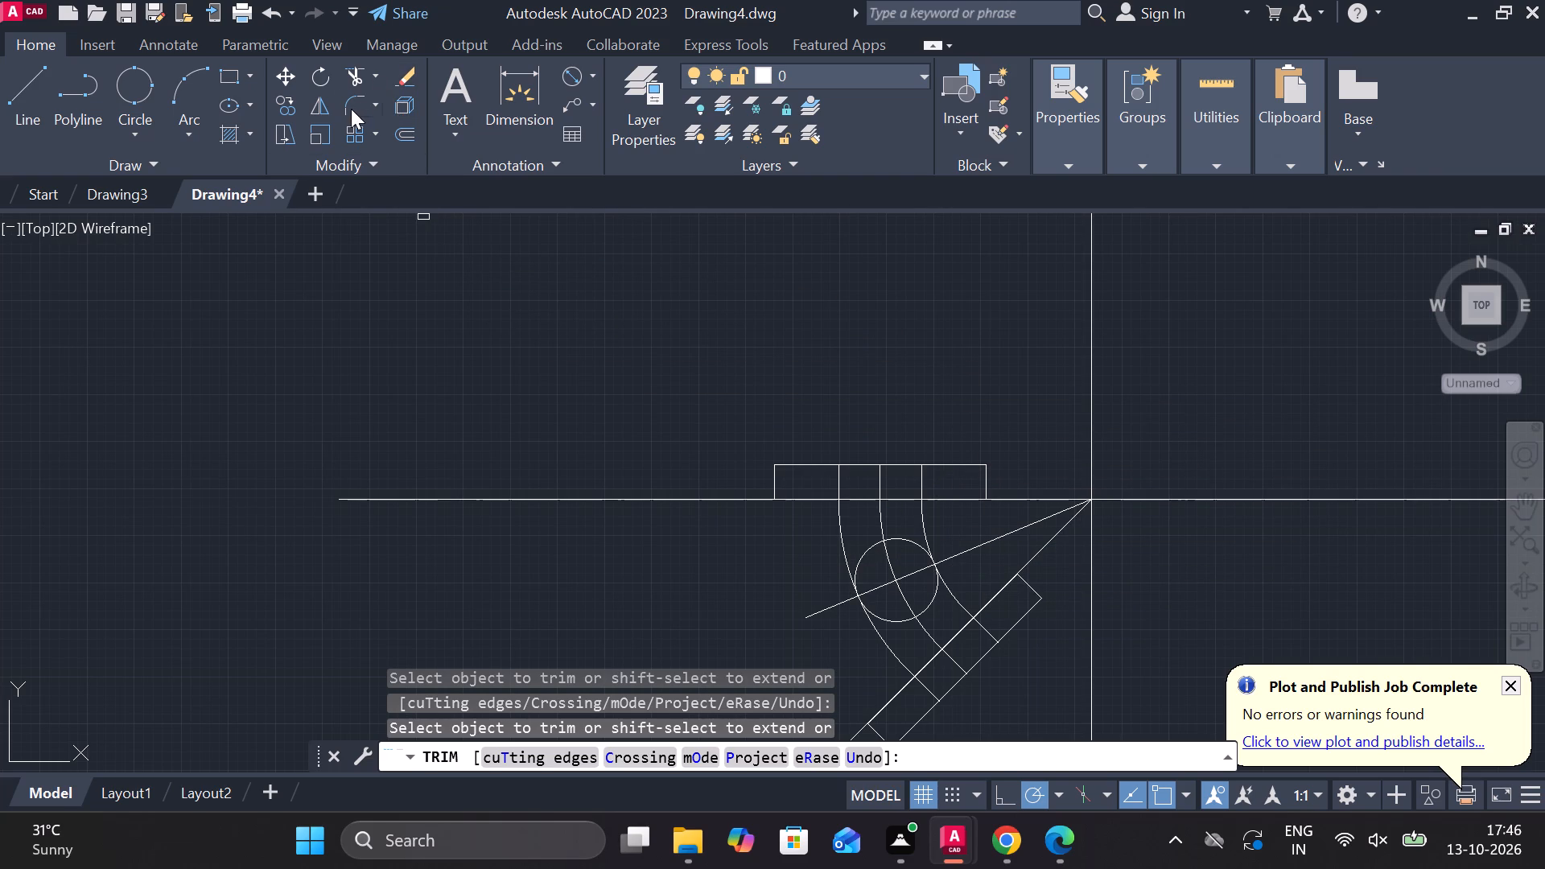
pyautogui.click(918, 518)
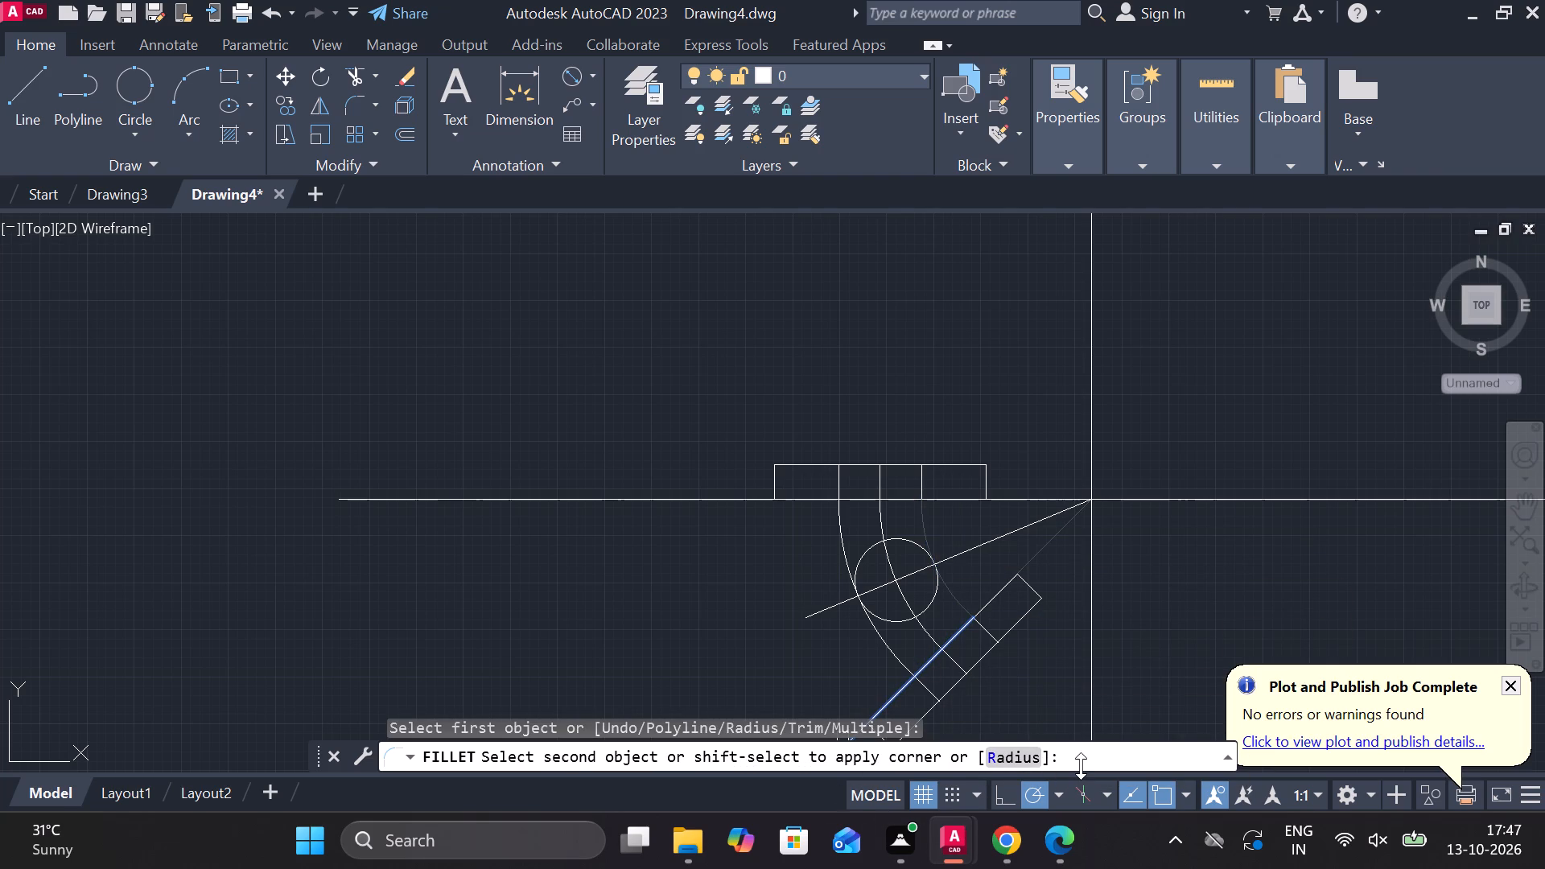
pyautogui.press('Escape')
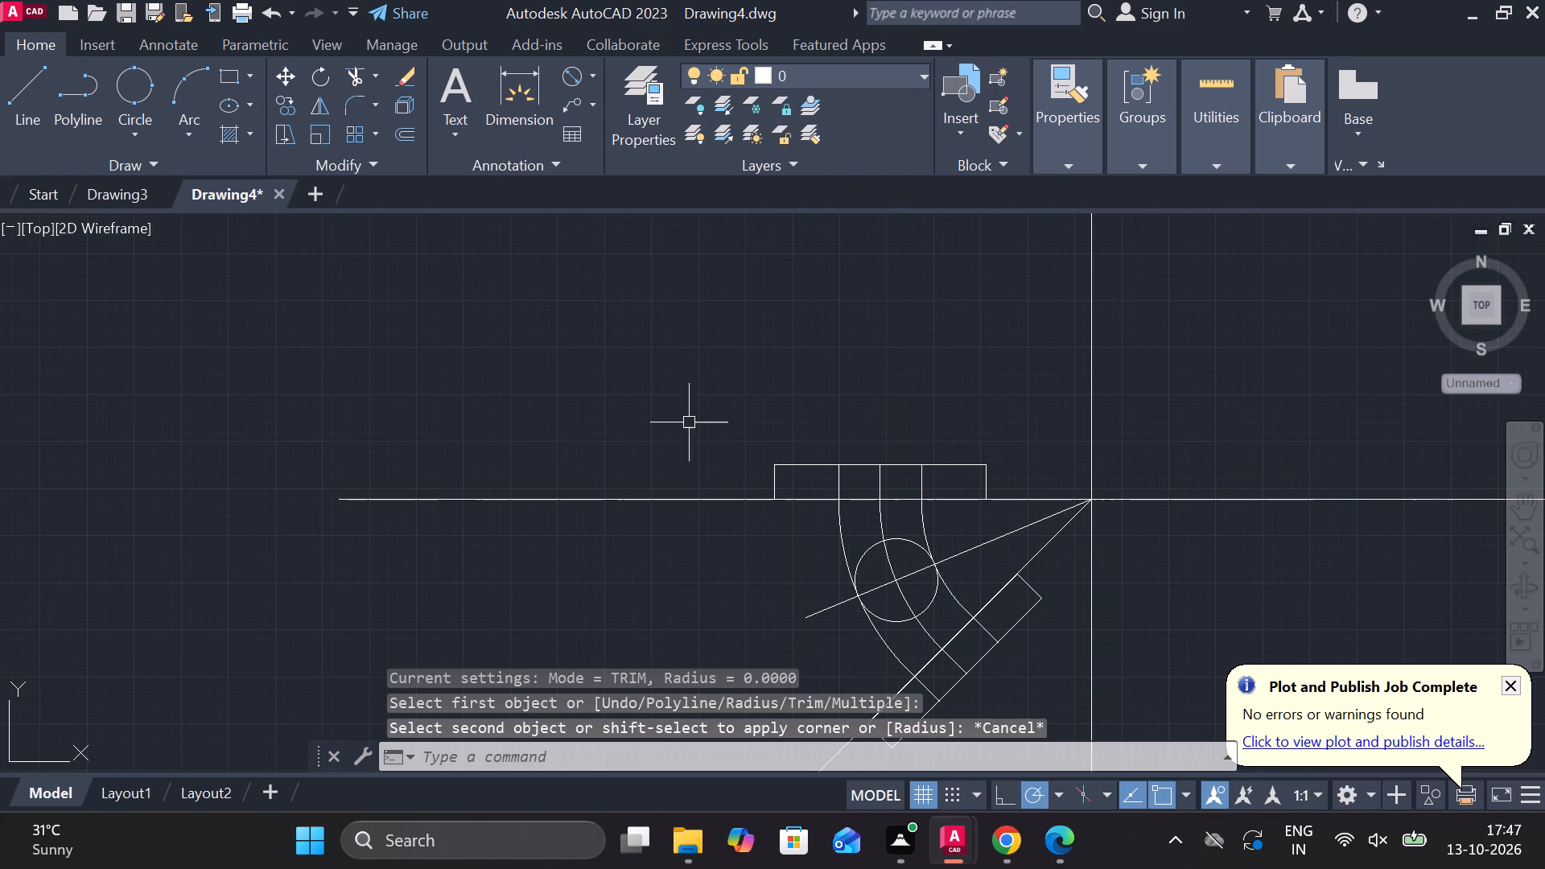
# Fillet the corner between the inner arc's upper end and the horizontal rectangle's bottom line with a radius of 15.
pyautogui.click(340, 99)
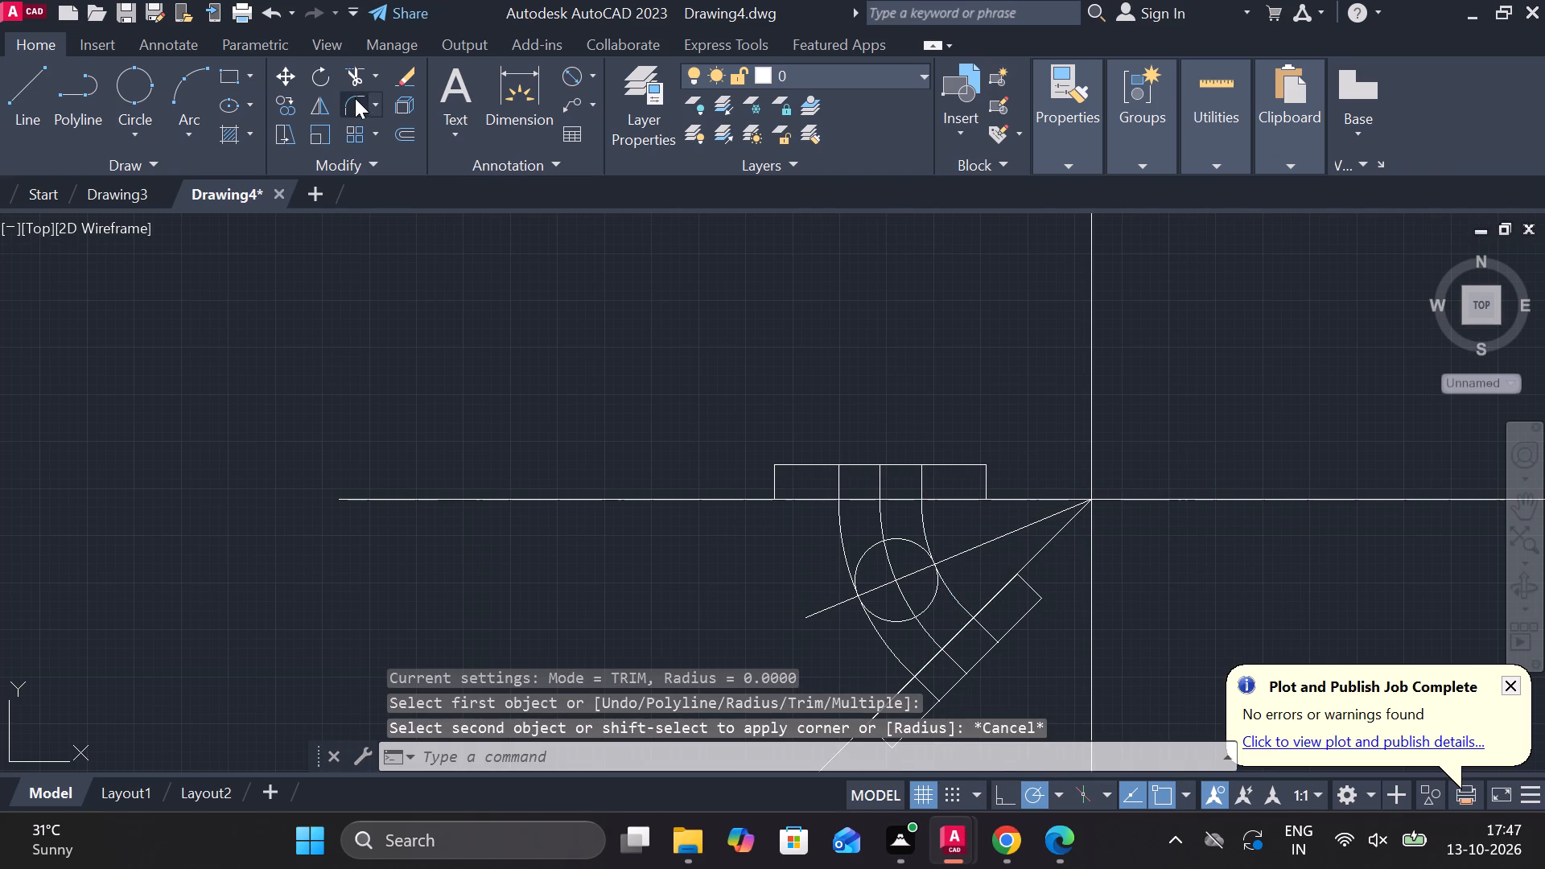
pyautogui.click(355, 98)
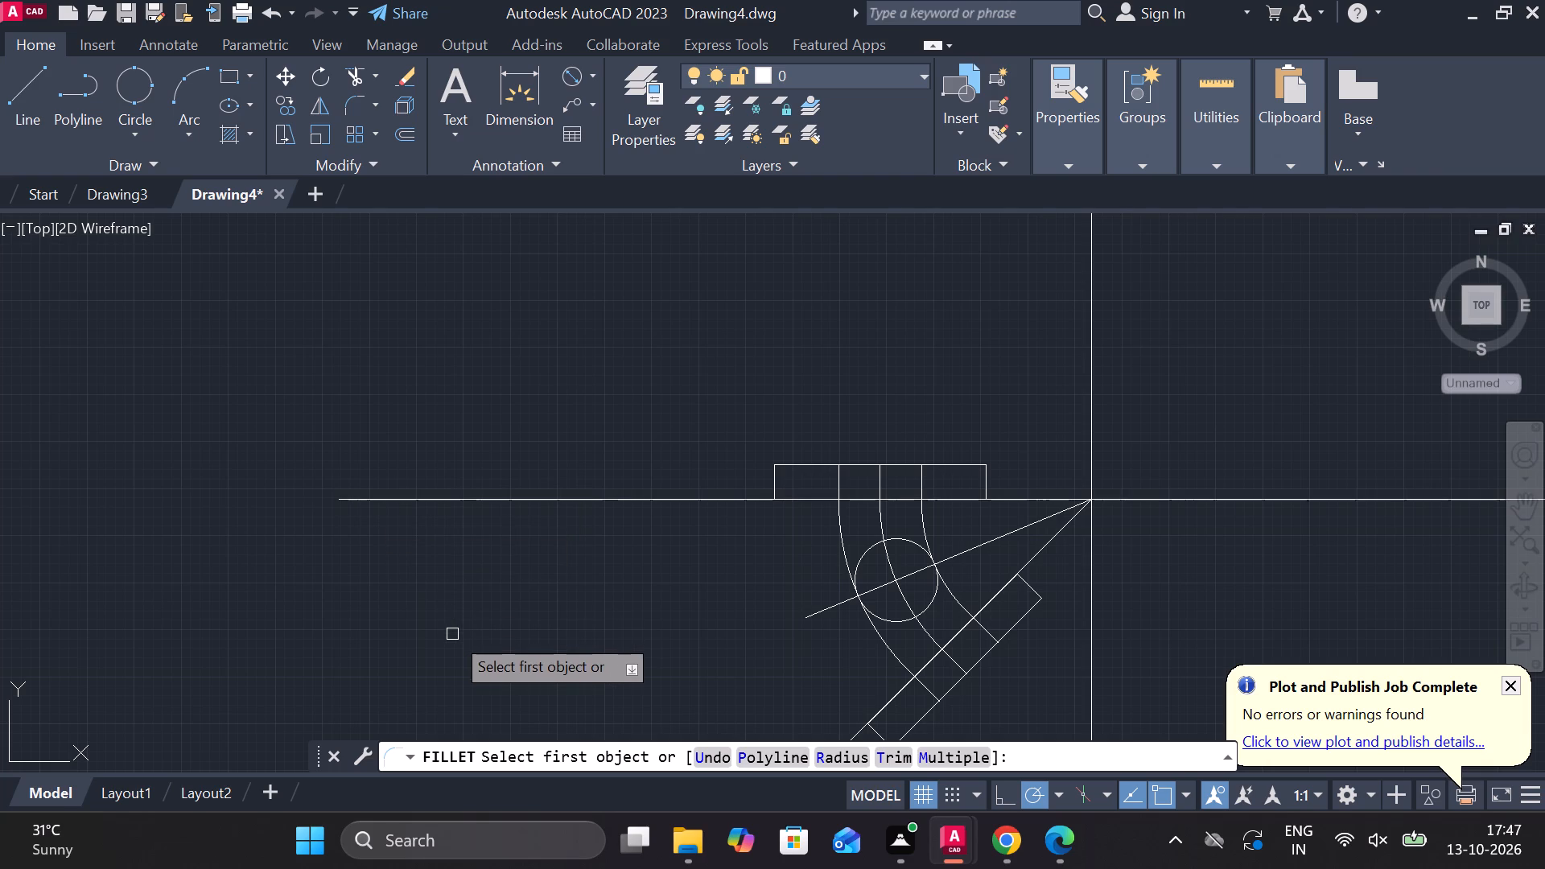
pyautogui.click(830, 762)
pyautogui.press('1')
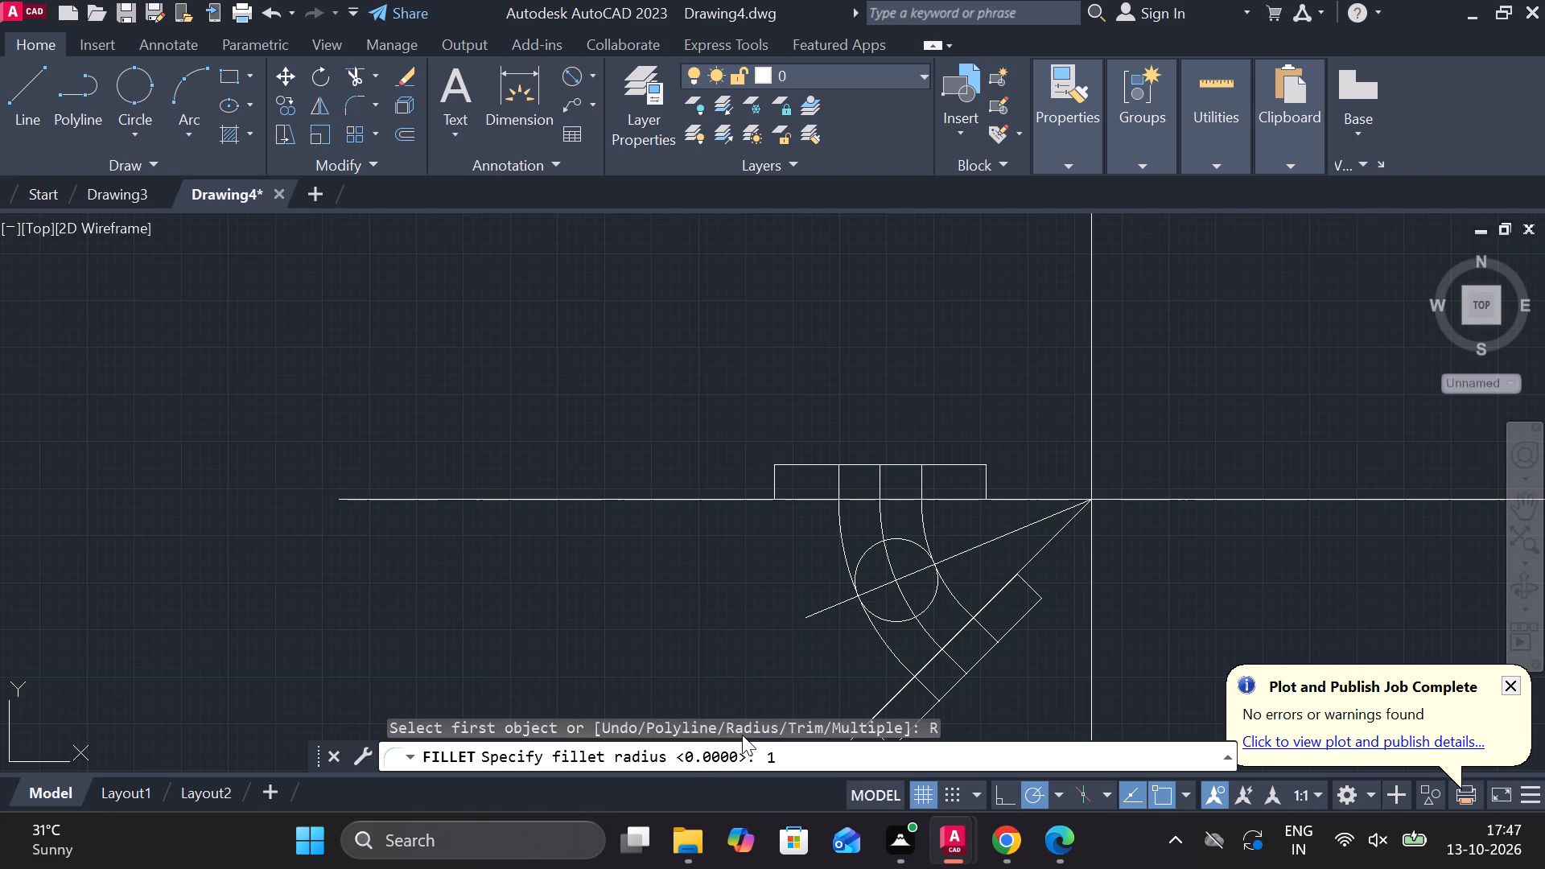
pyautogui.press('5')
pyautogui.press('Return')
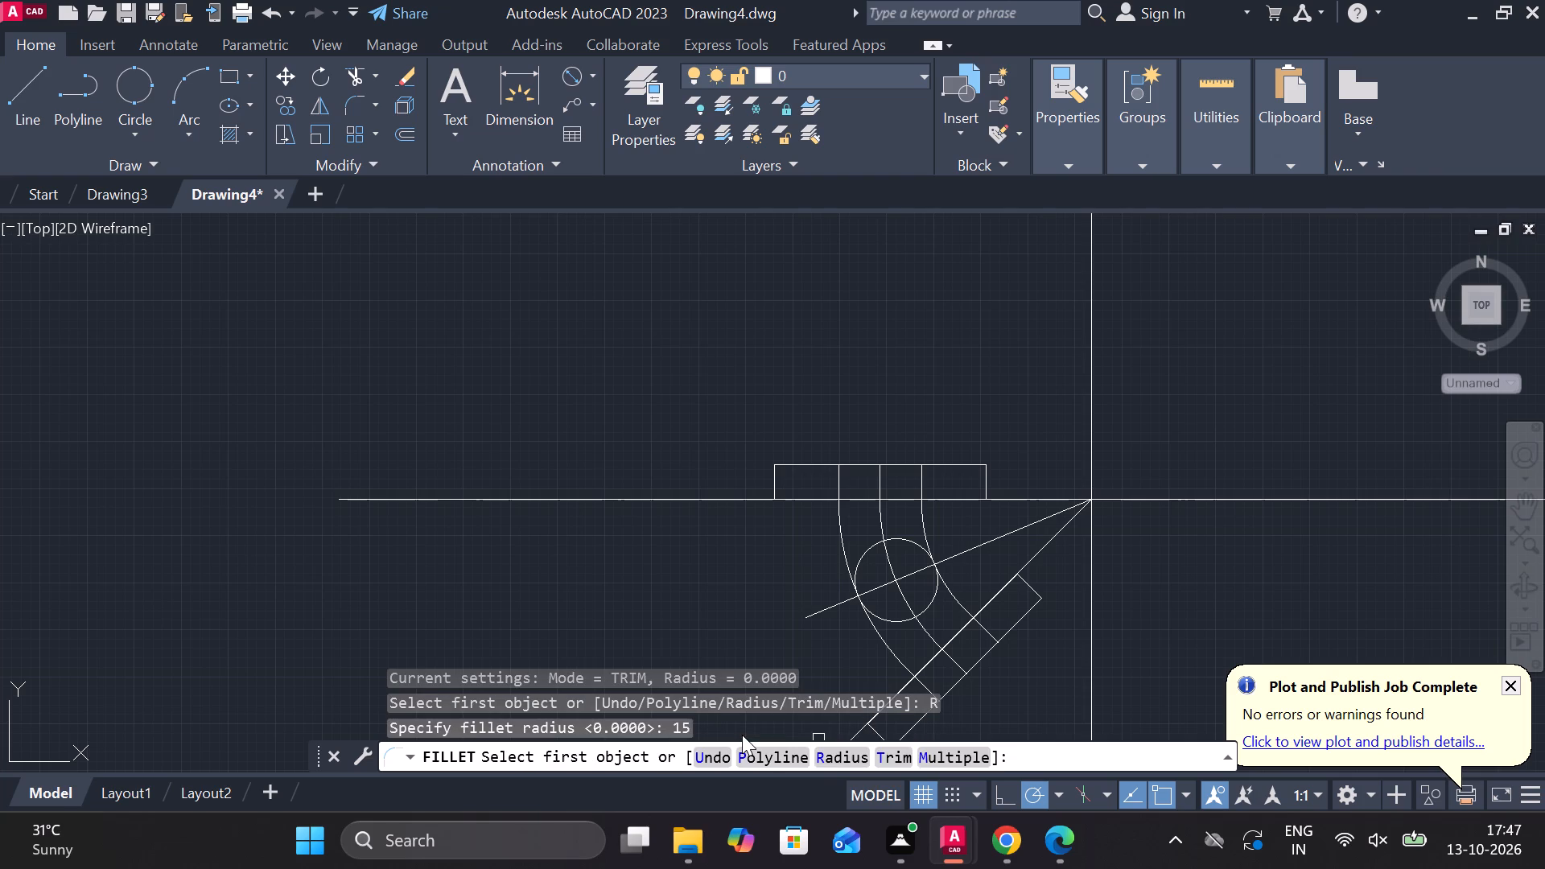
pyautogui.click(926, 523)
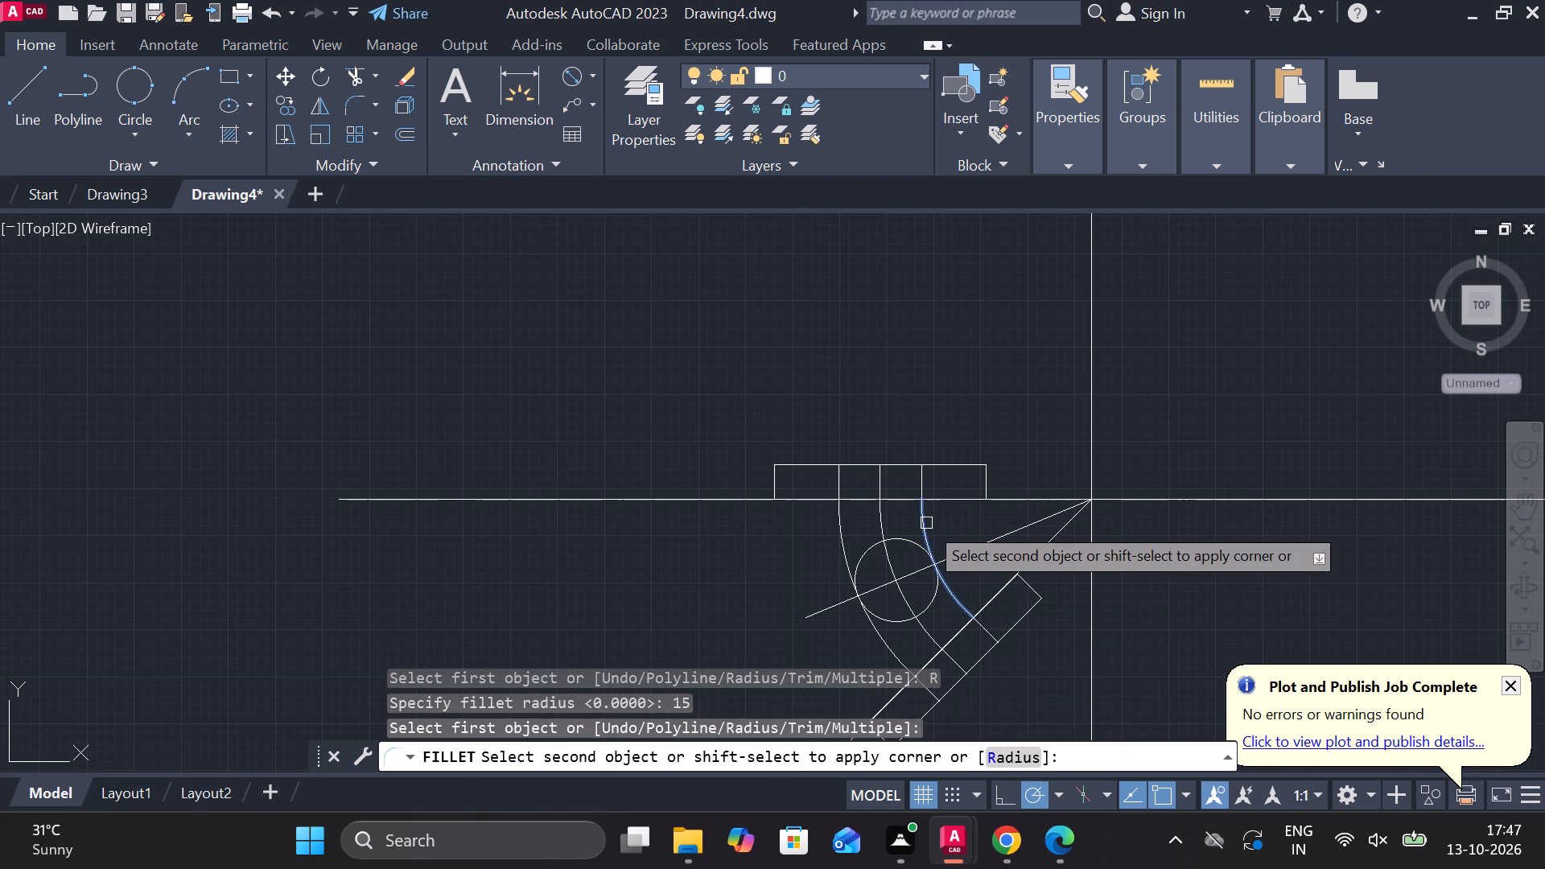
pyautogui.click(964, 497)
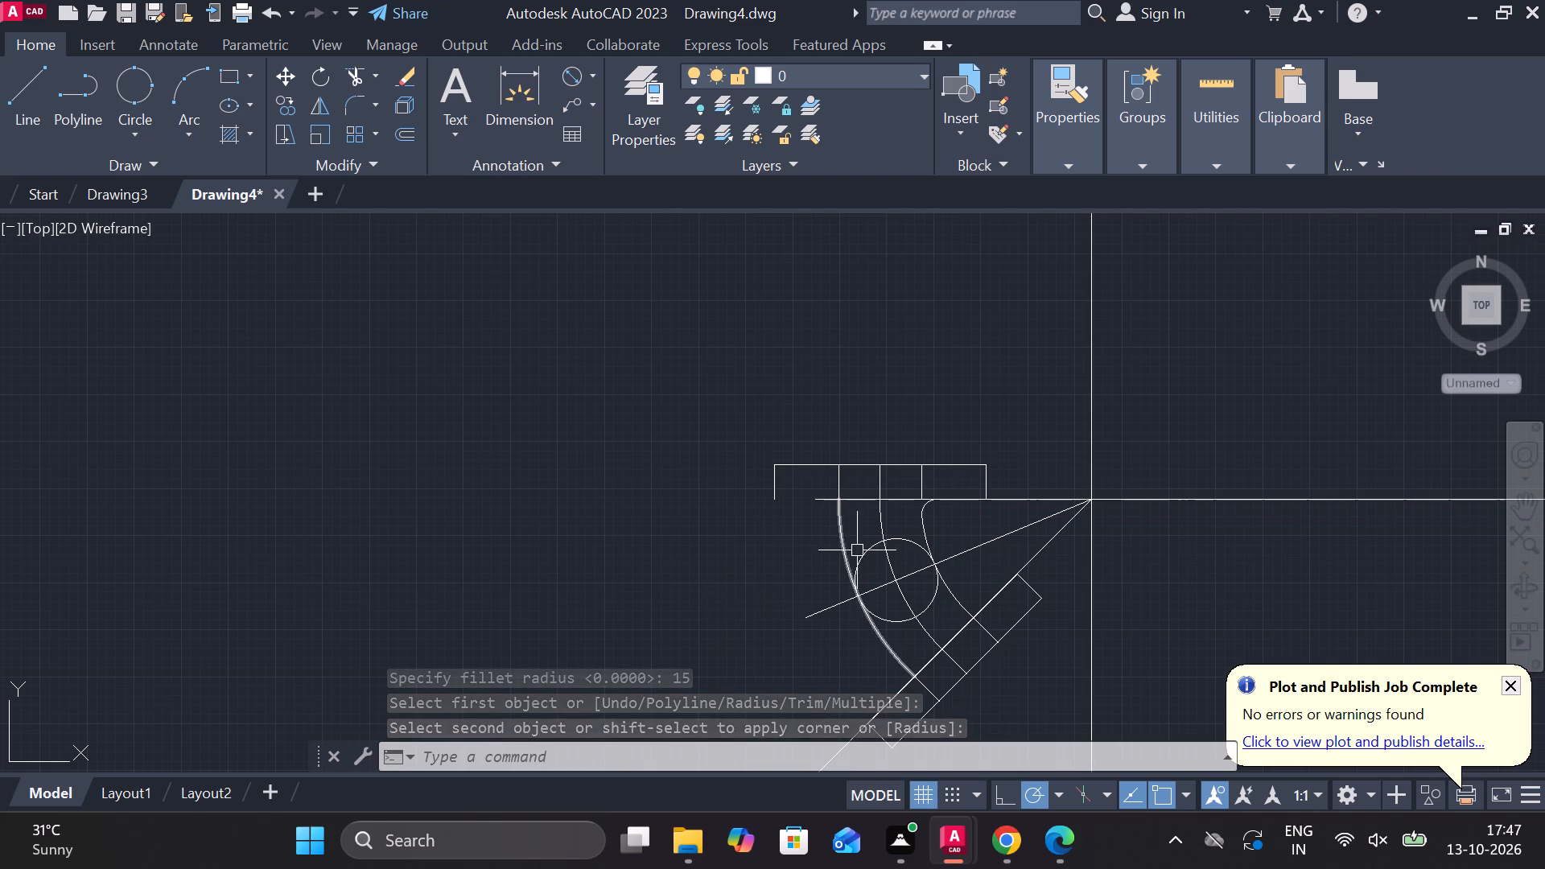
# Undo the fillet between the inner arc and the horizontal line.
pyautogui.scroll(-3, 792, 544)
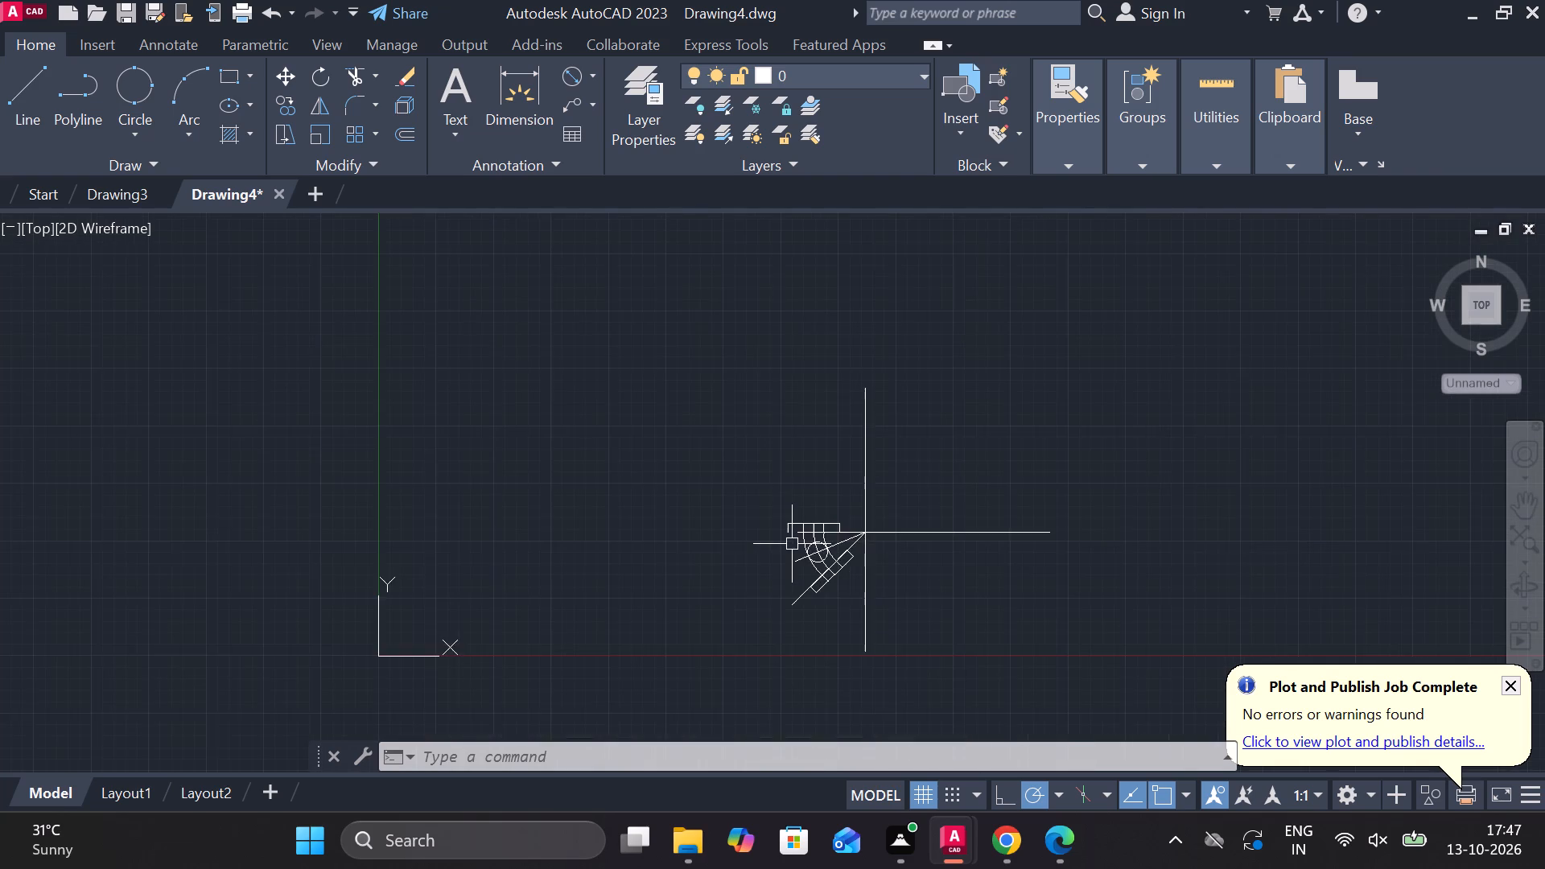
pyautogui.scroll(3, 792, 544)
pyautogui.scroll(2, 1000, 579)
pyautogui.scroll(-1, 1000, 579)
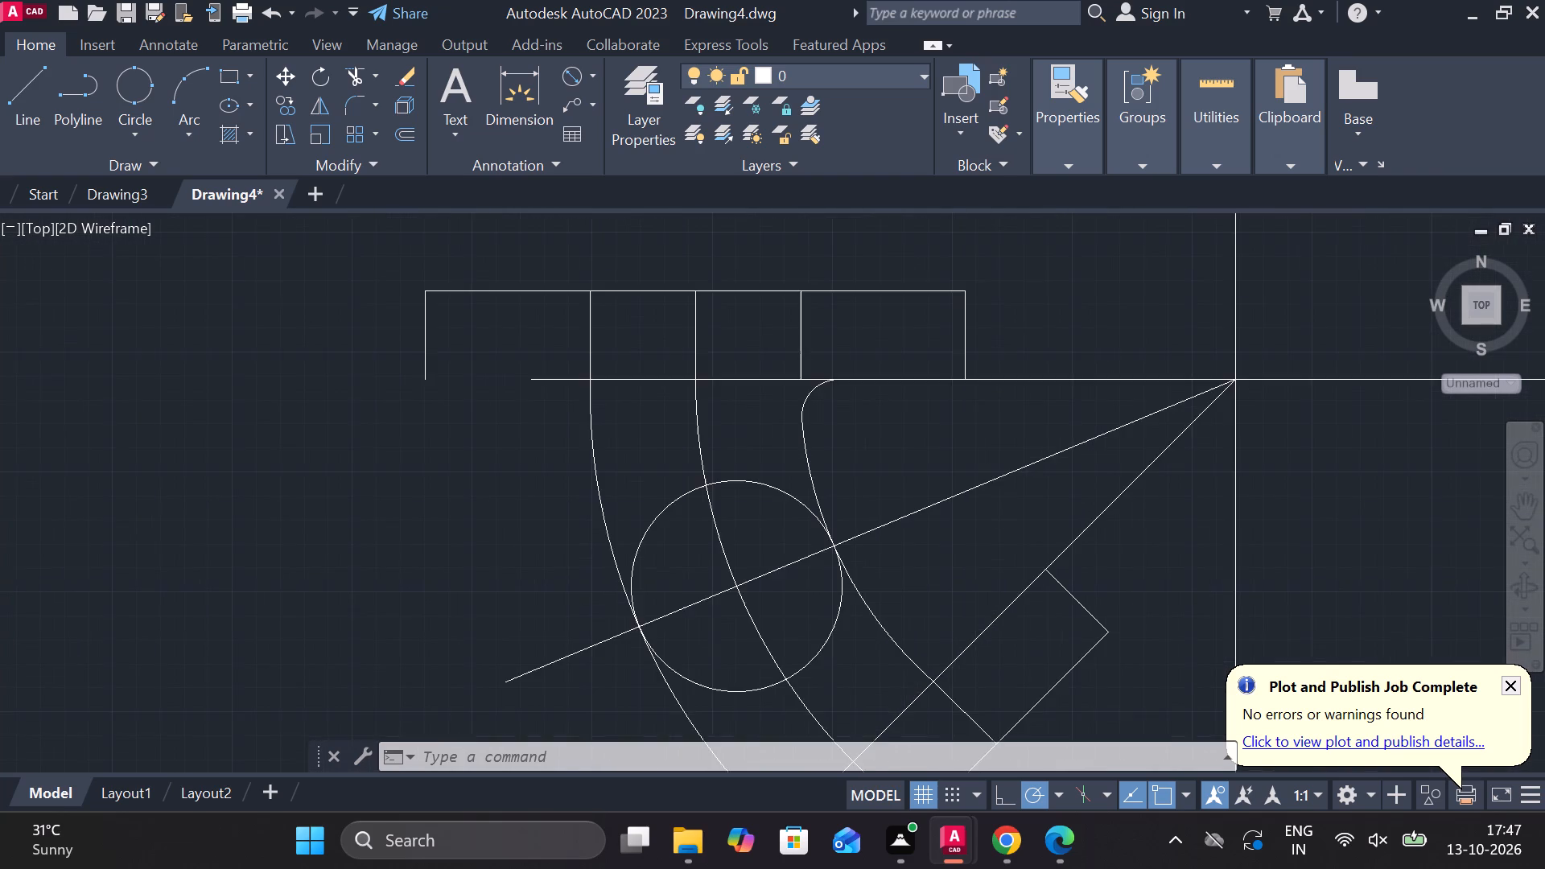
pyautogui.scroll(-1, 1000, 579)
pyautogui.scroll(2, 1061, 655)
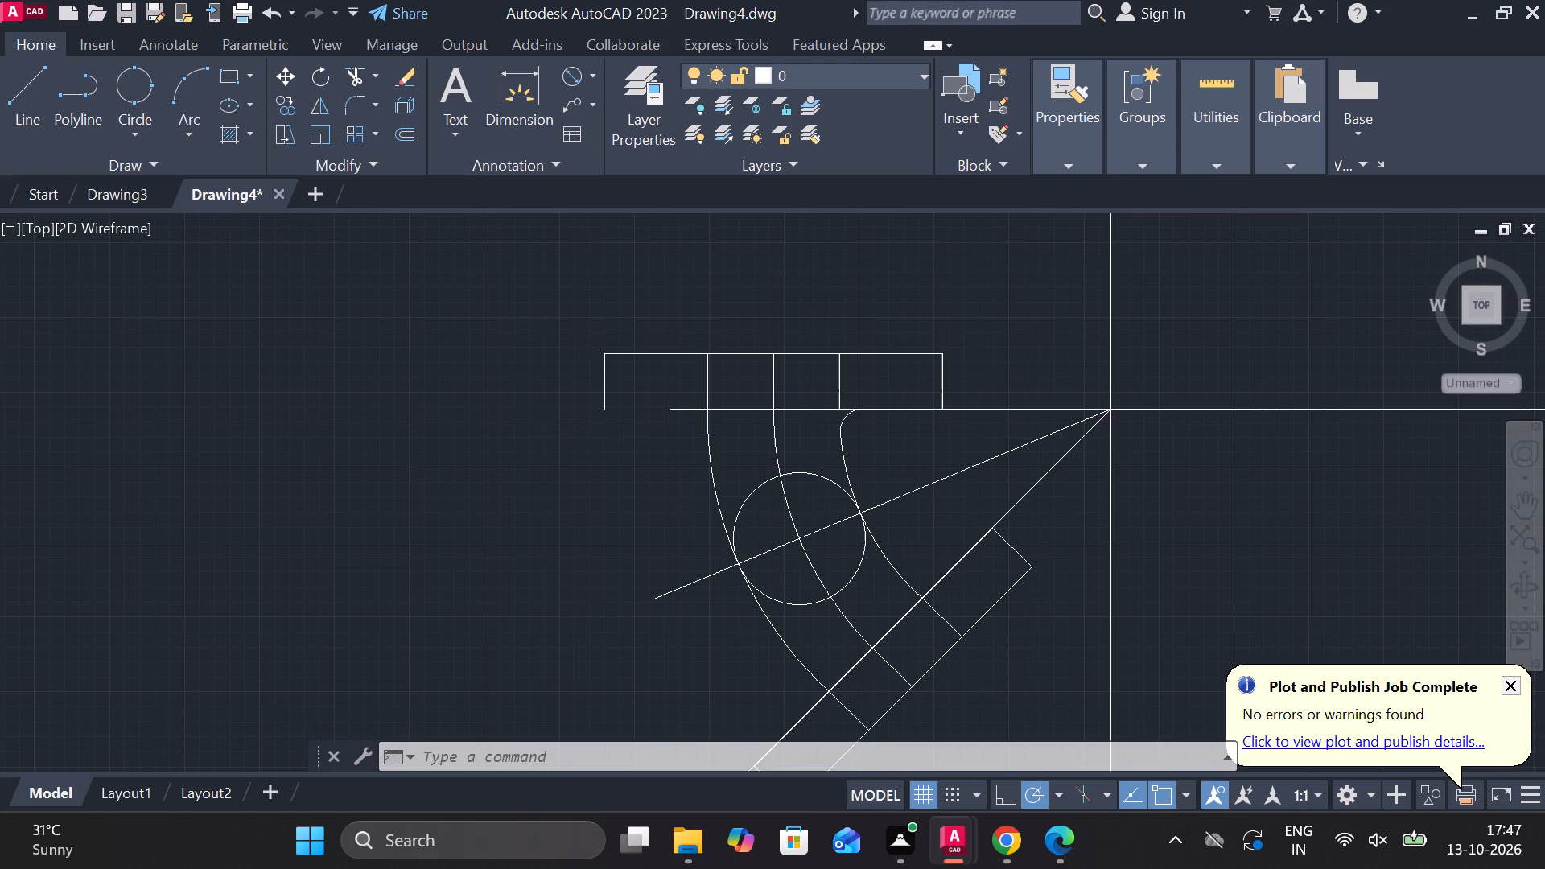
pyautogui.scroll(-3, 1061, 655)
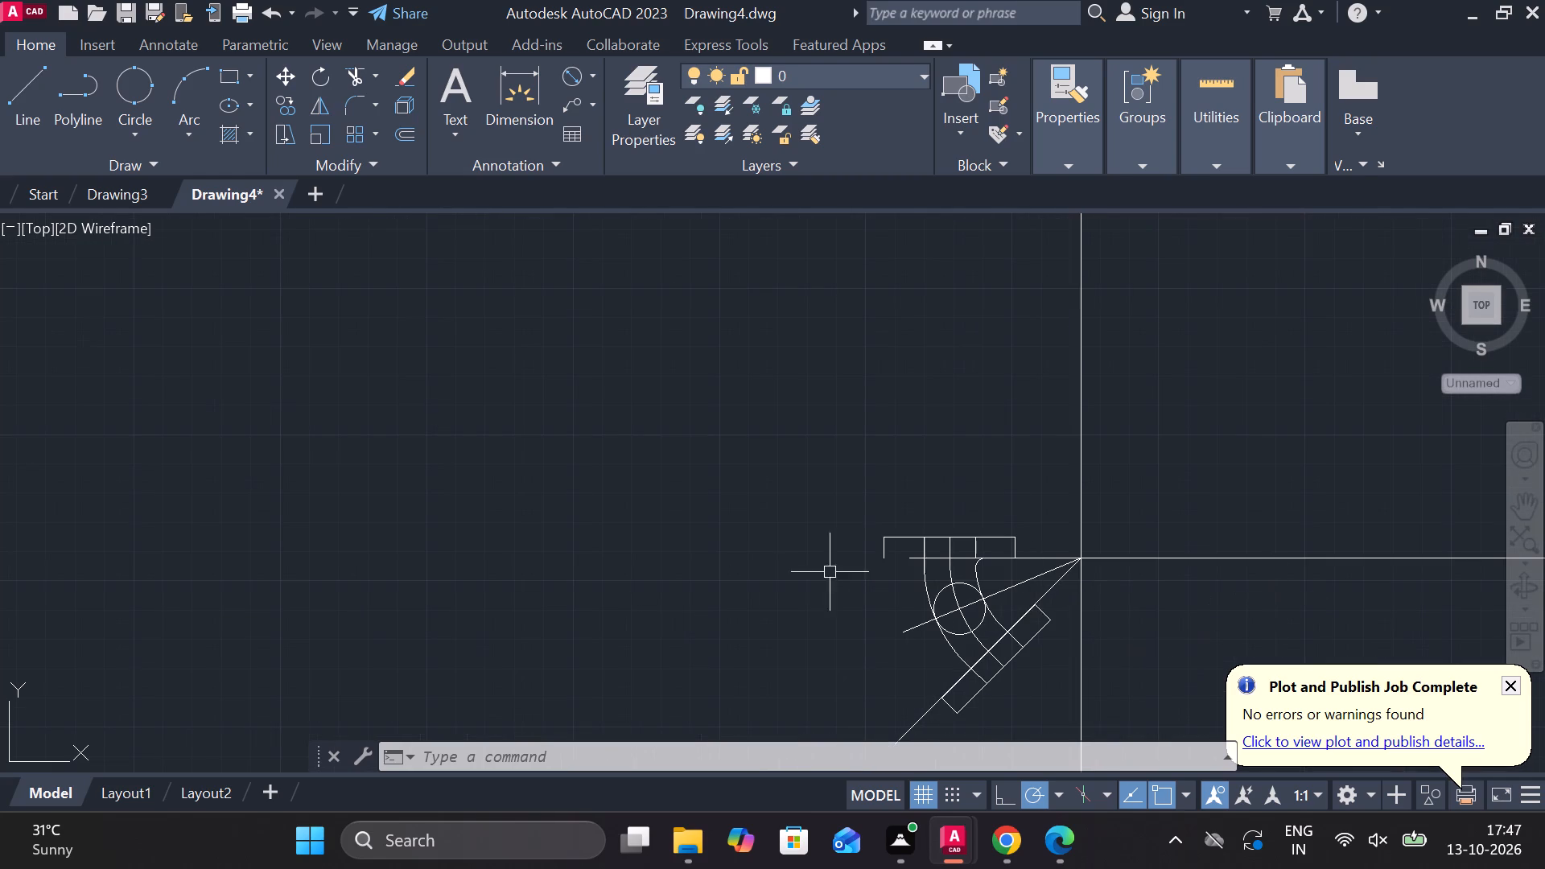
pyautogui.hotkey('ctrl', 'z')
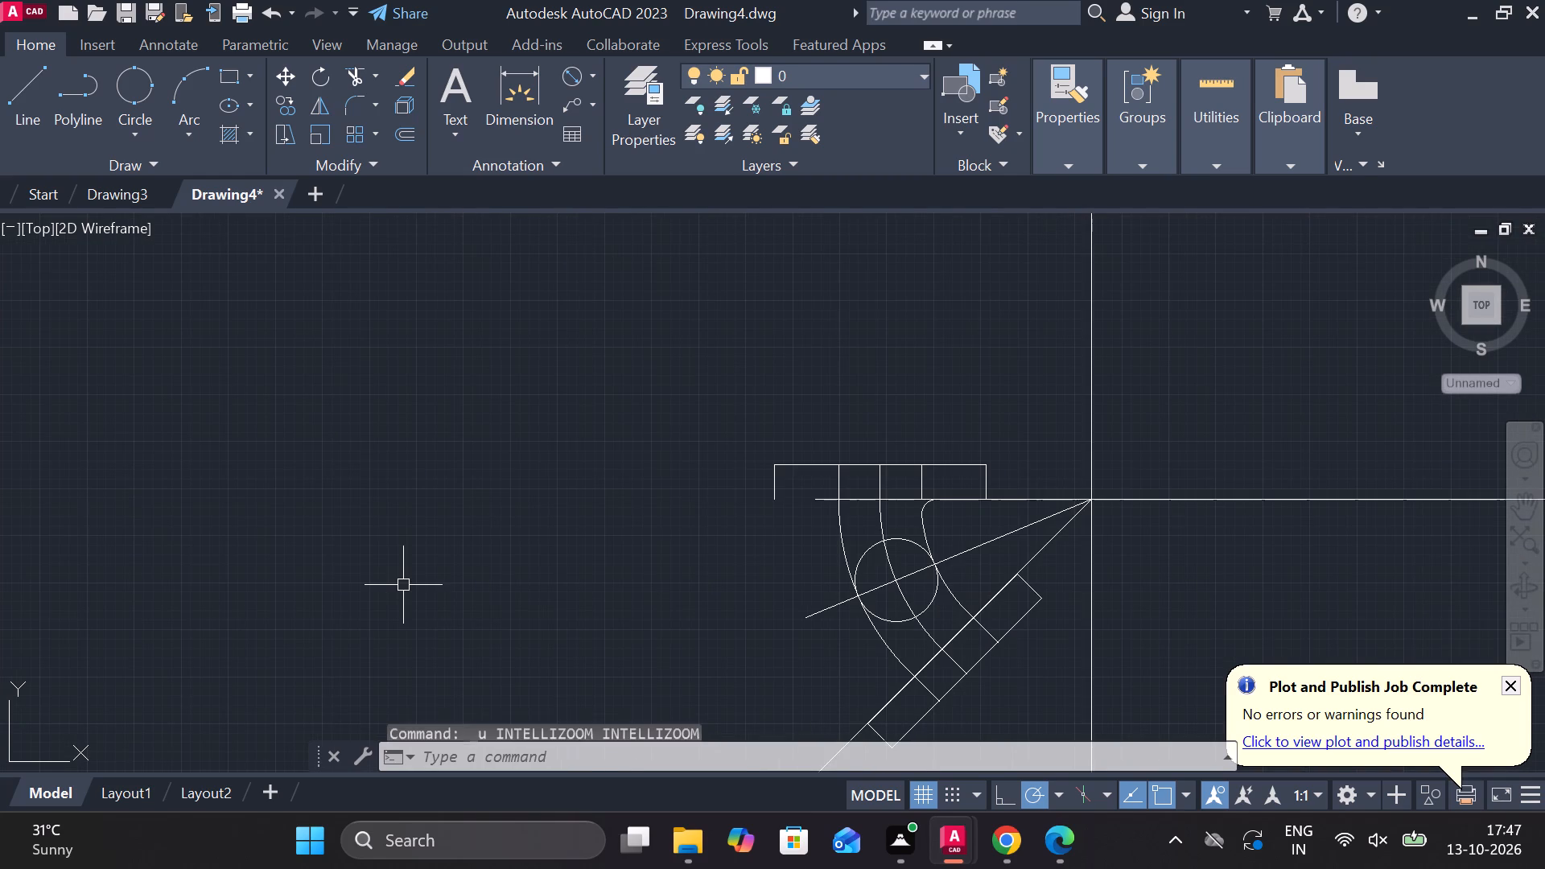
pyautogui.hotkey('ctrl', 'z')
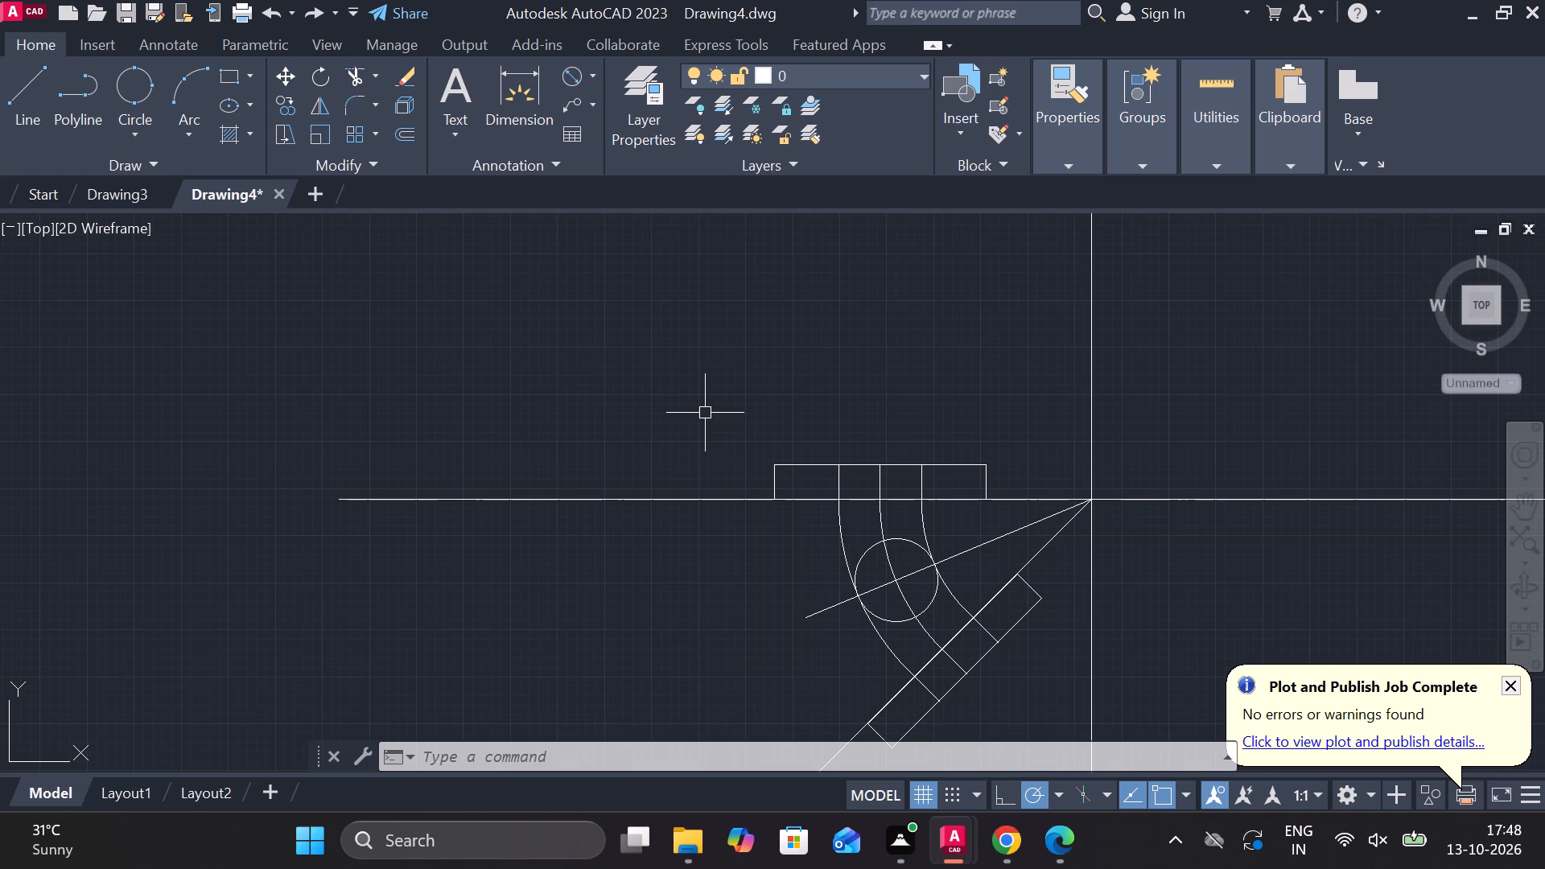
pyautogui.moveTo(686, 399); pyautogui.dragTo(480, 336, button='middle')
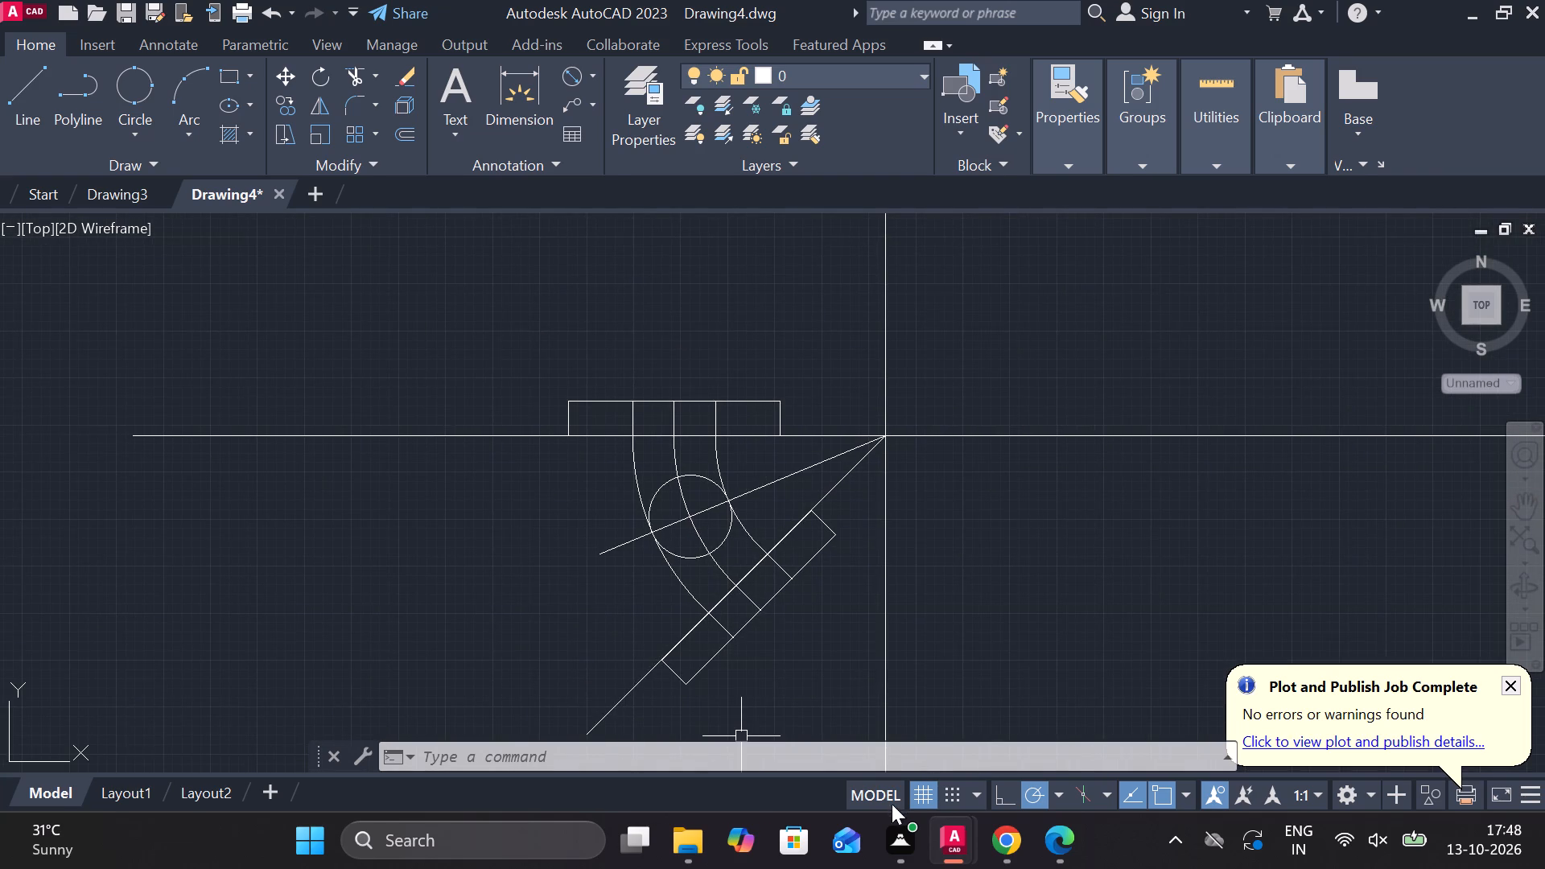
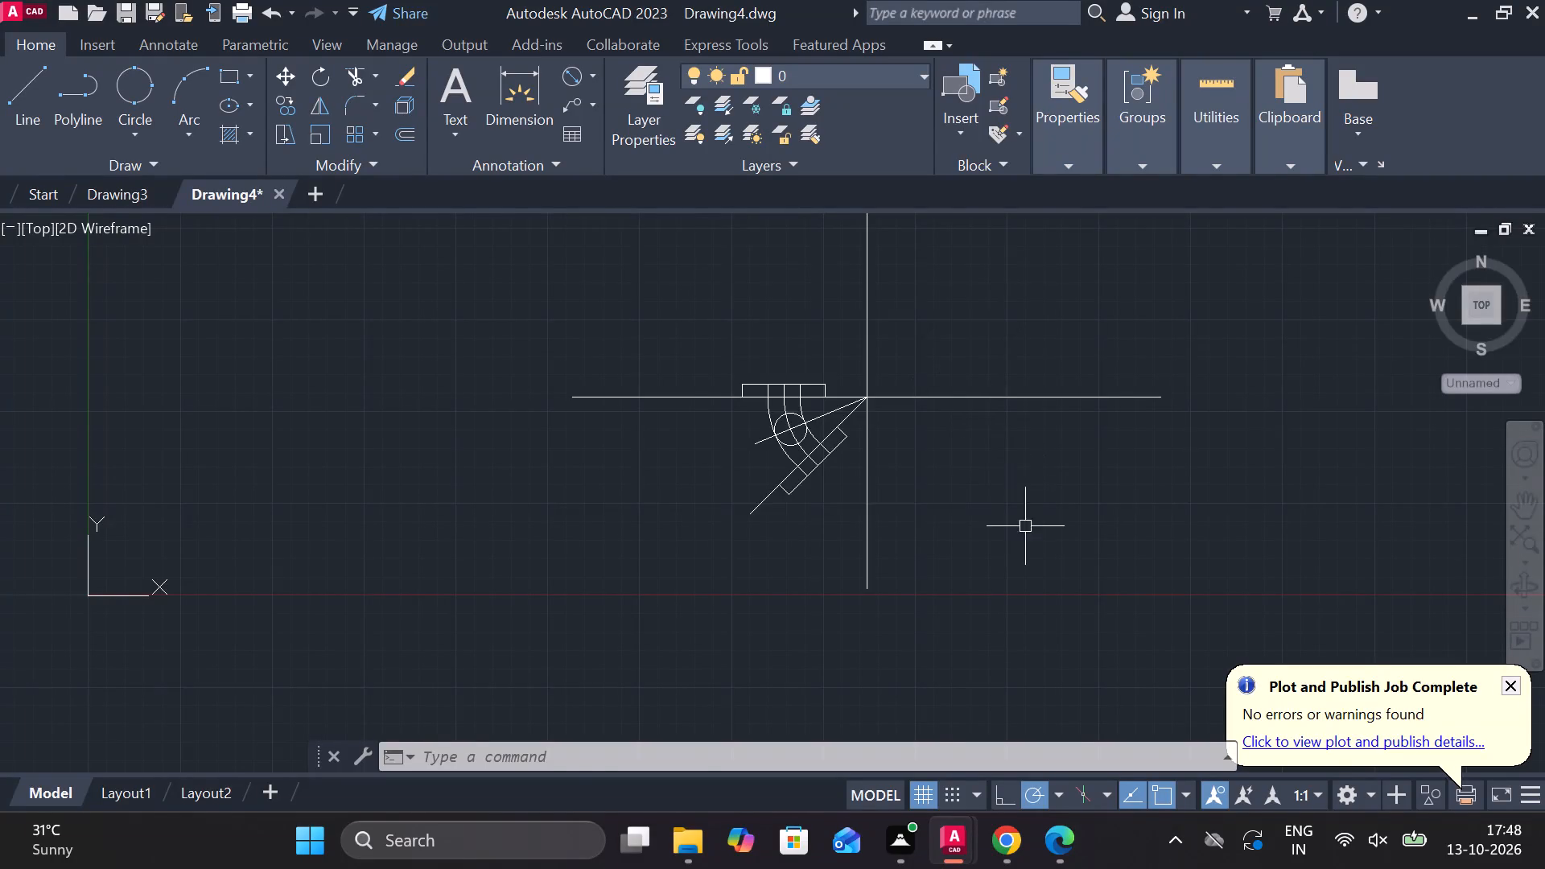
# Erase all the existing geometry from the drawing.
pyautogui.moveTo(1026, 526); pyautogui.dragTo(1016, 525)
pyautogui.click(591, 220)
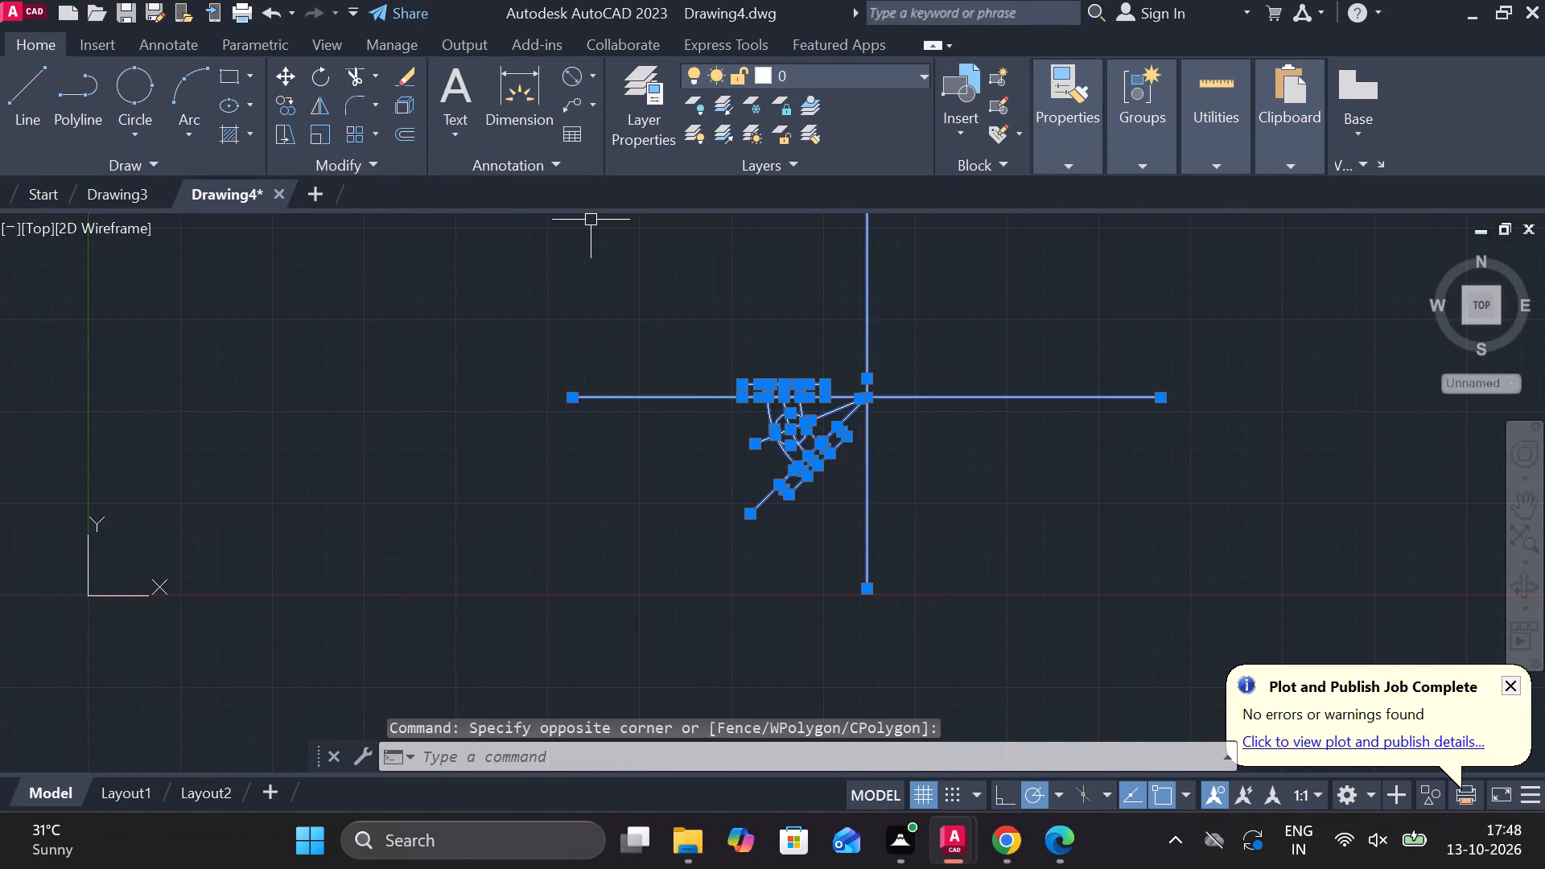
pyautogui.press('e')
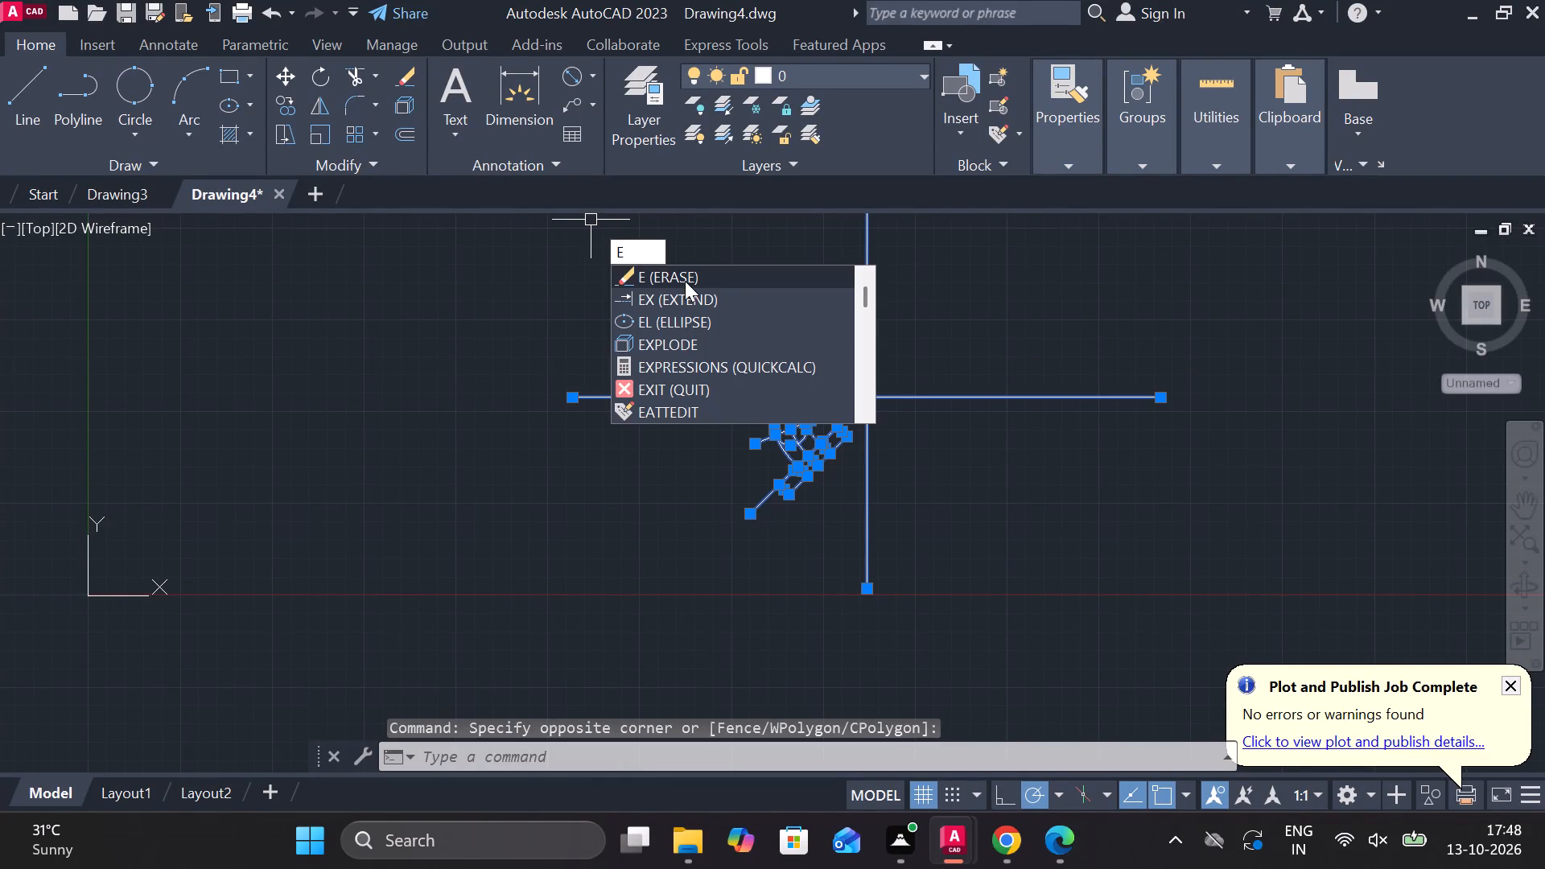
pyautogui.click(685, 281)
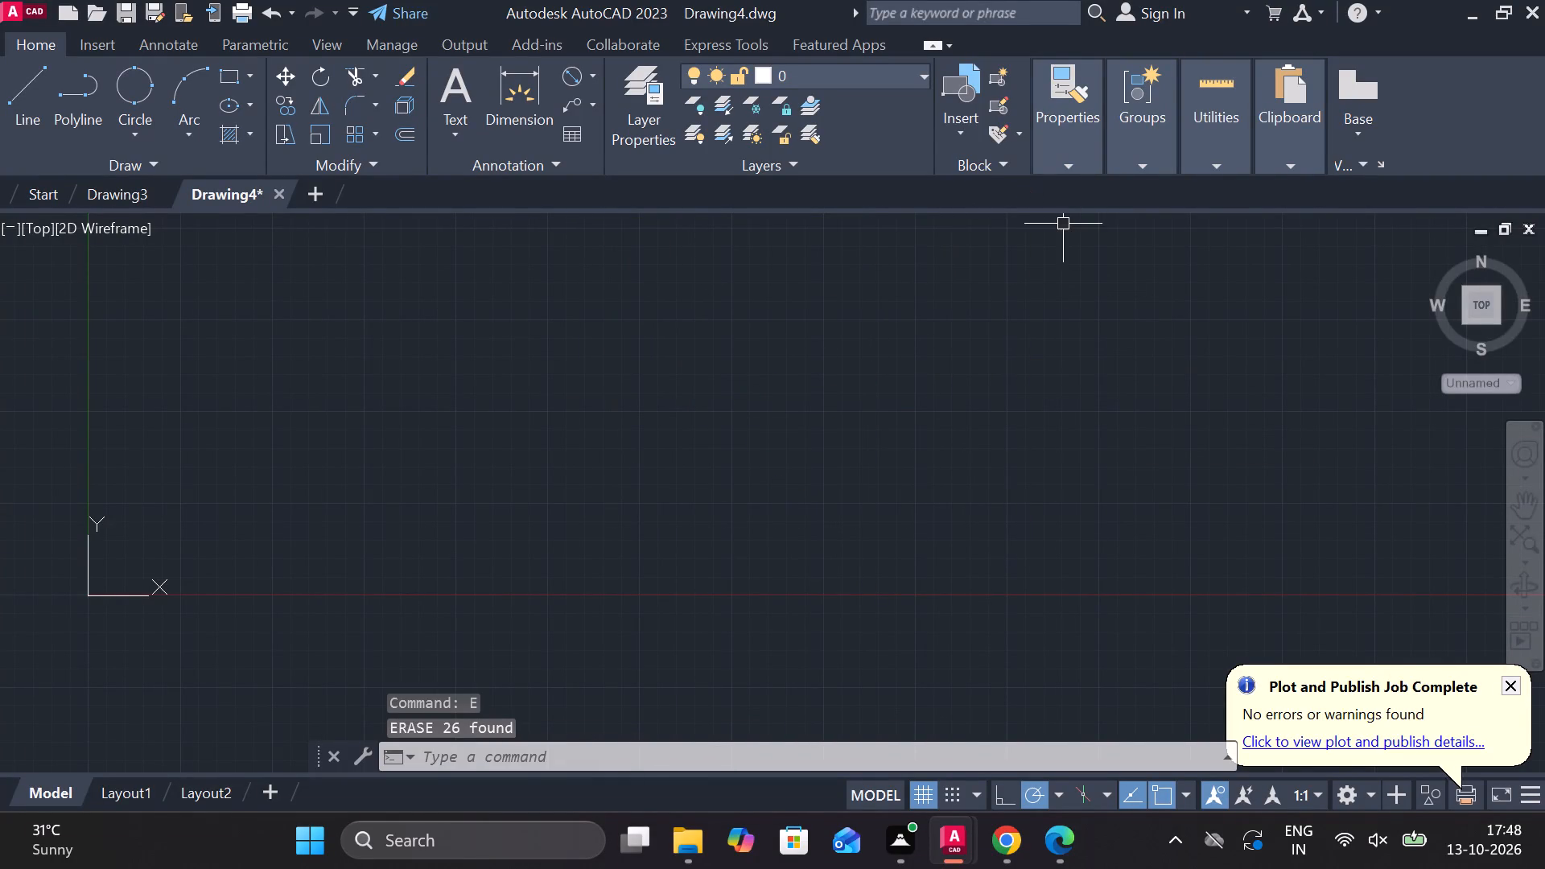
# Draw a horizontal line 225 long in the empty drawing area.
pyautogui.moveTo(1054, 290); pyautogui.dragTo(834, 409, button='middle')
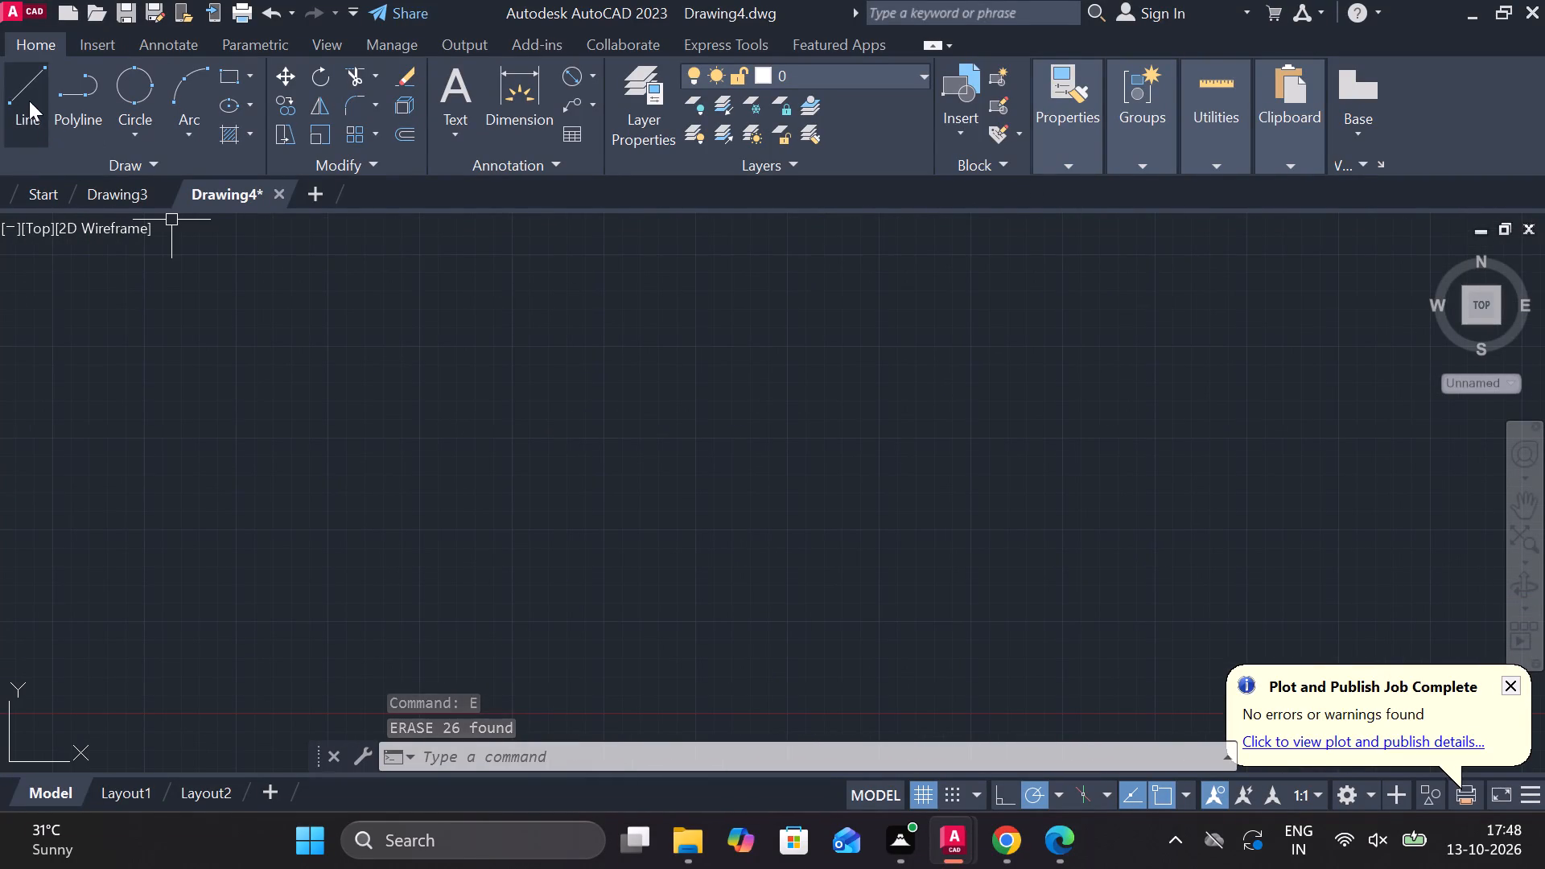
pyautogui.click(29, 97)
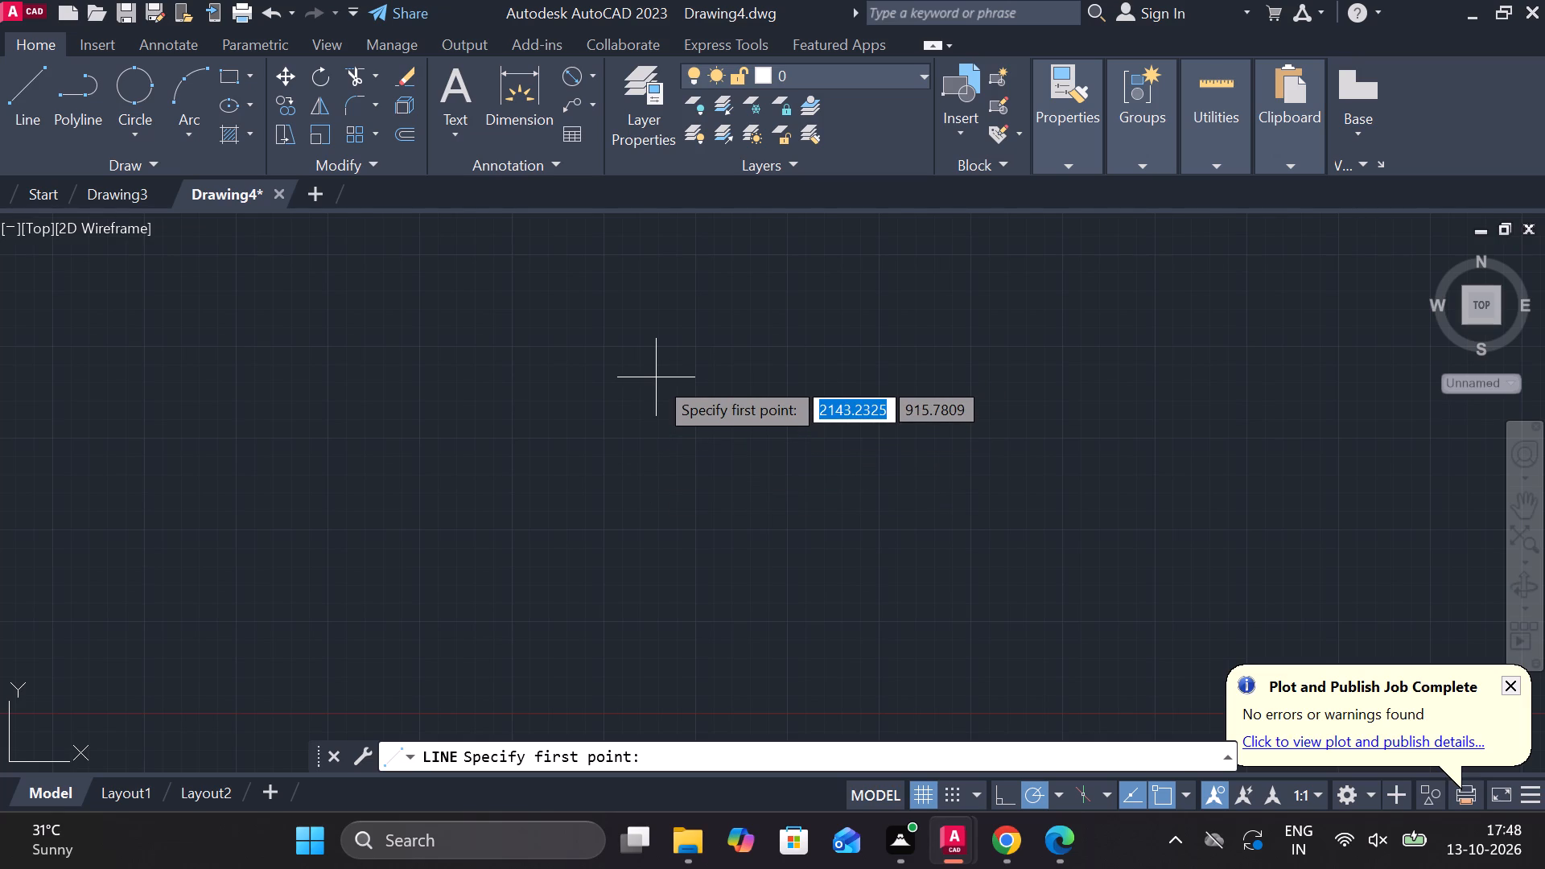
pyautogui.click(632, 436)
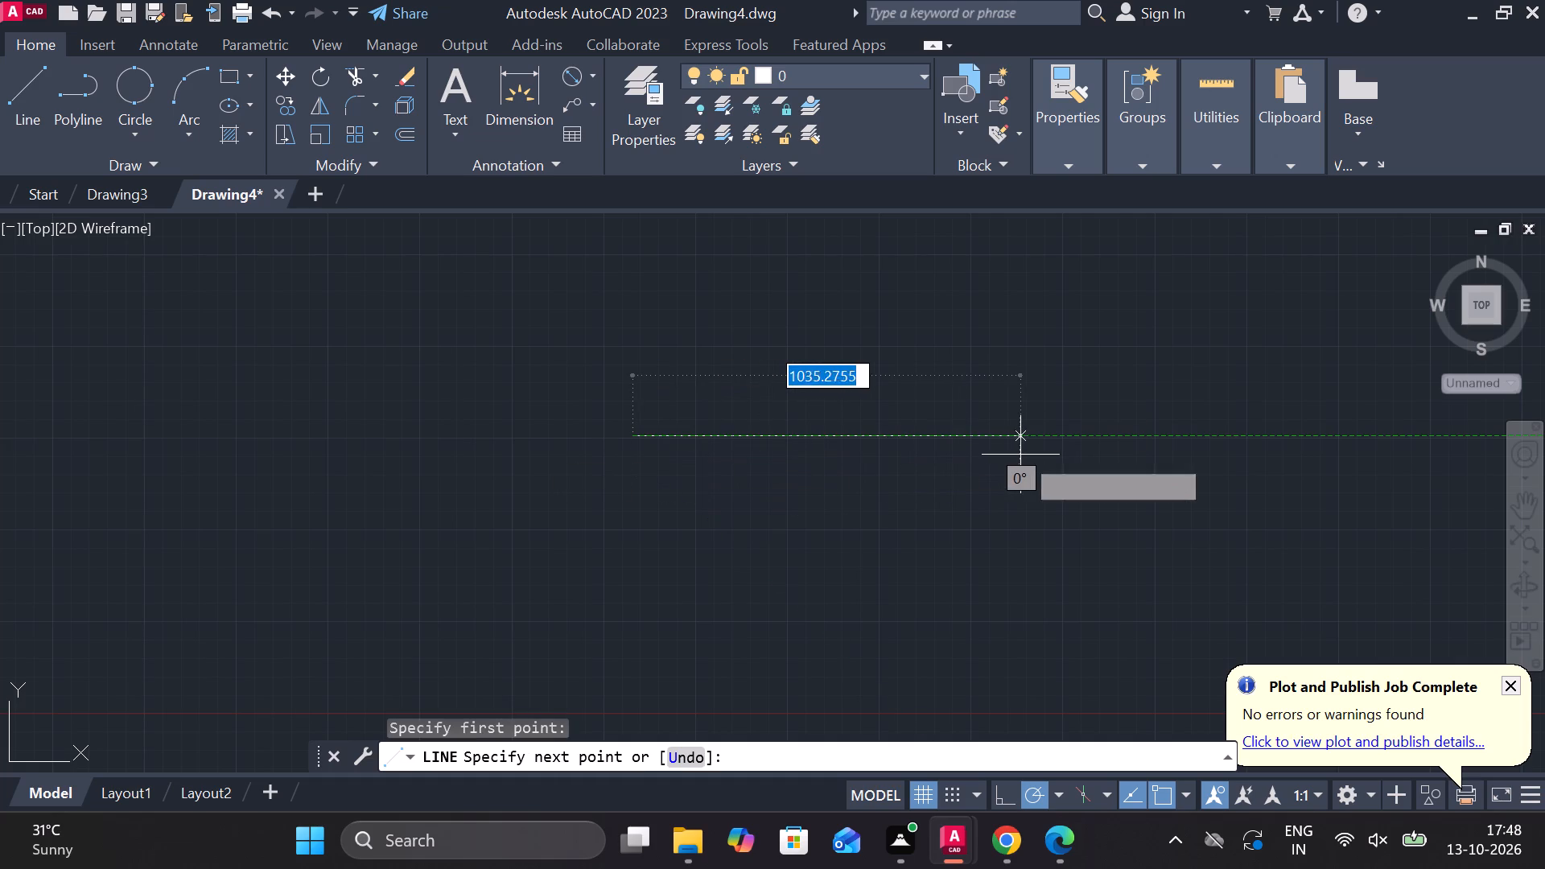
pyautogui.write('225')
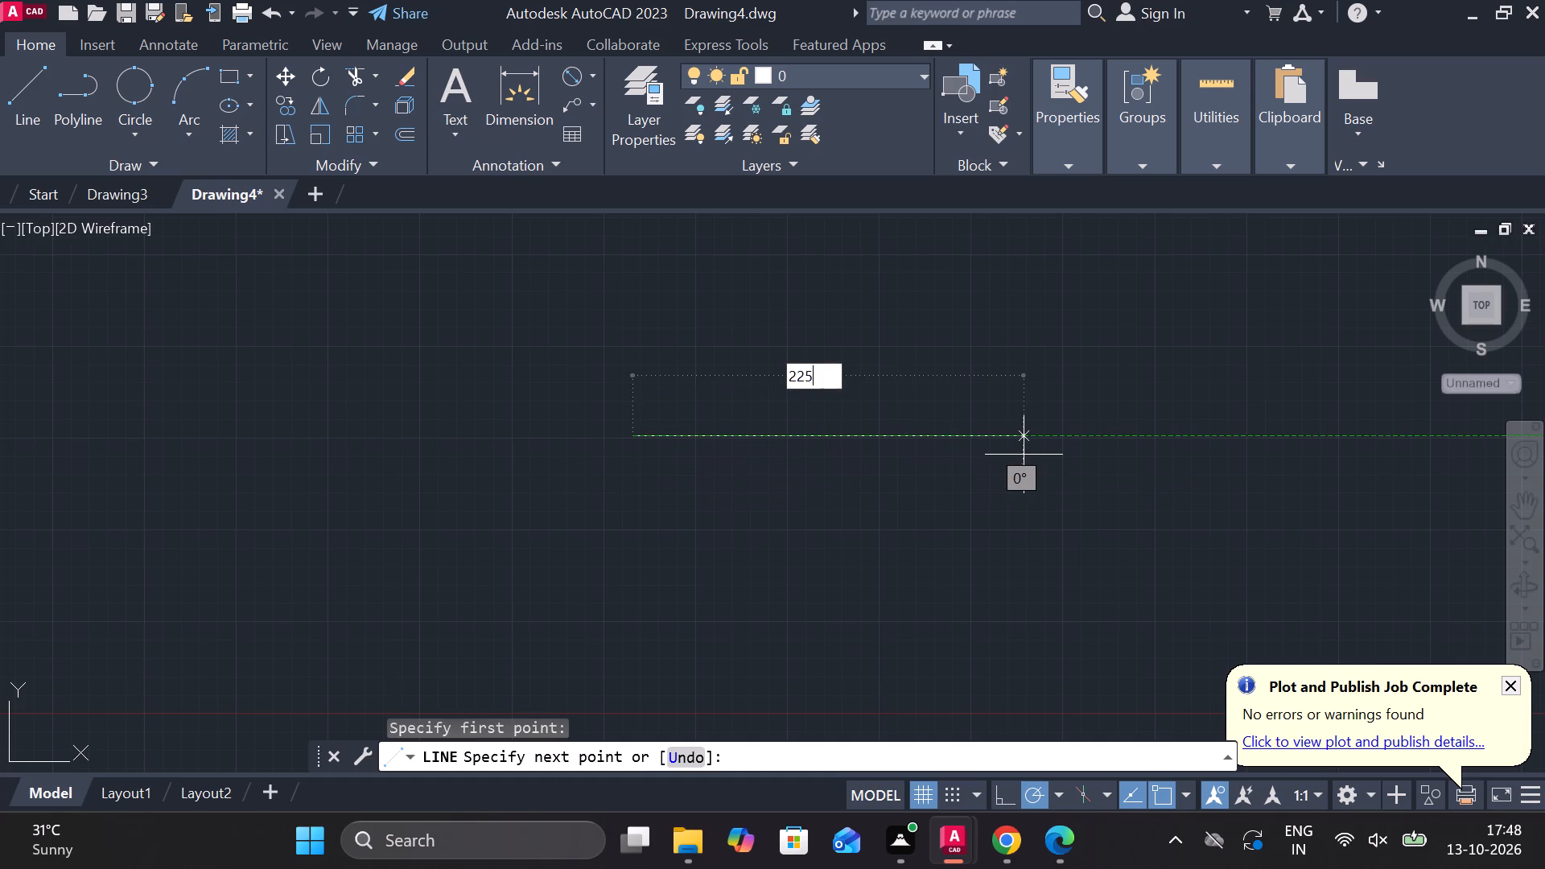
pyautogui.press('Return')
pyautogui.scroll(4, 626, 420)
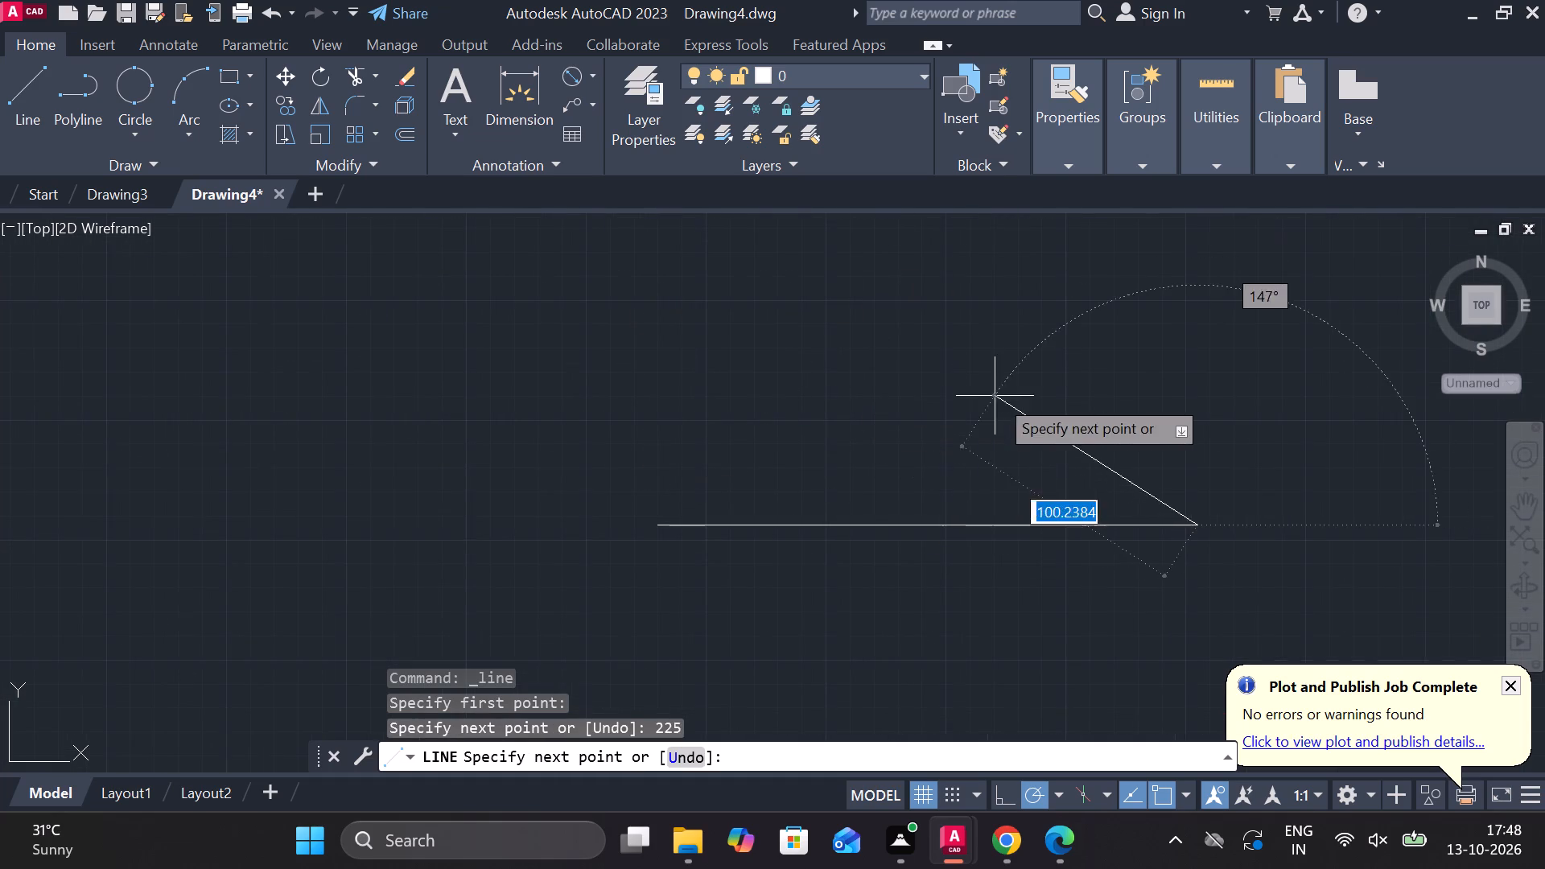
pyautogui.moveTo(996, 396); pyautogui.dragTo(795, 373, button='middle')
pyautogui.press('Escape')
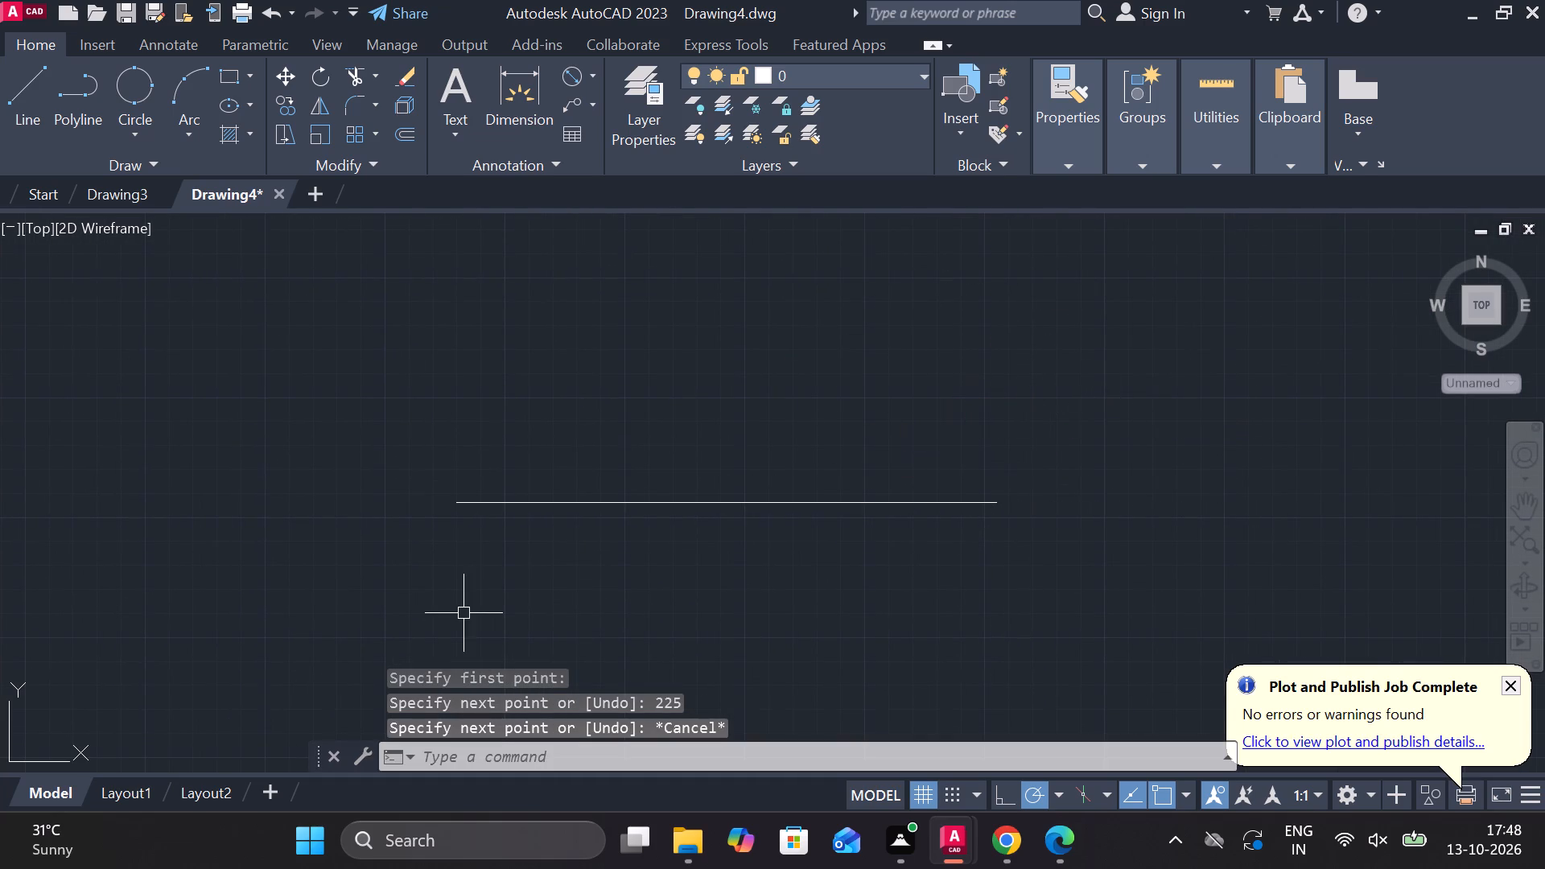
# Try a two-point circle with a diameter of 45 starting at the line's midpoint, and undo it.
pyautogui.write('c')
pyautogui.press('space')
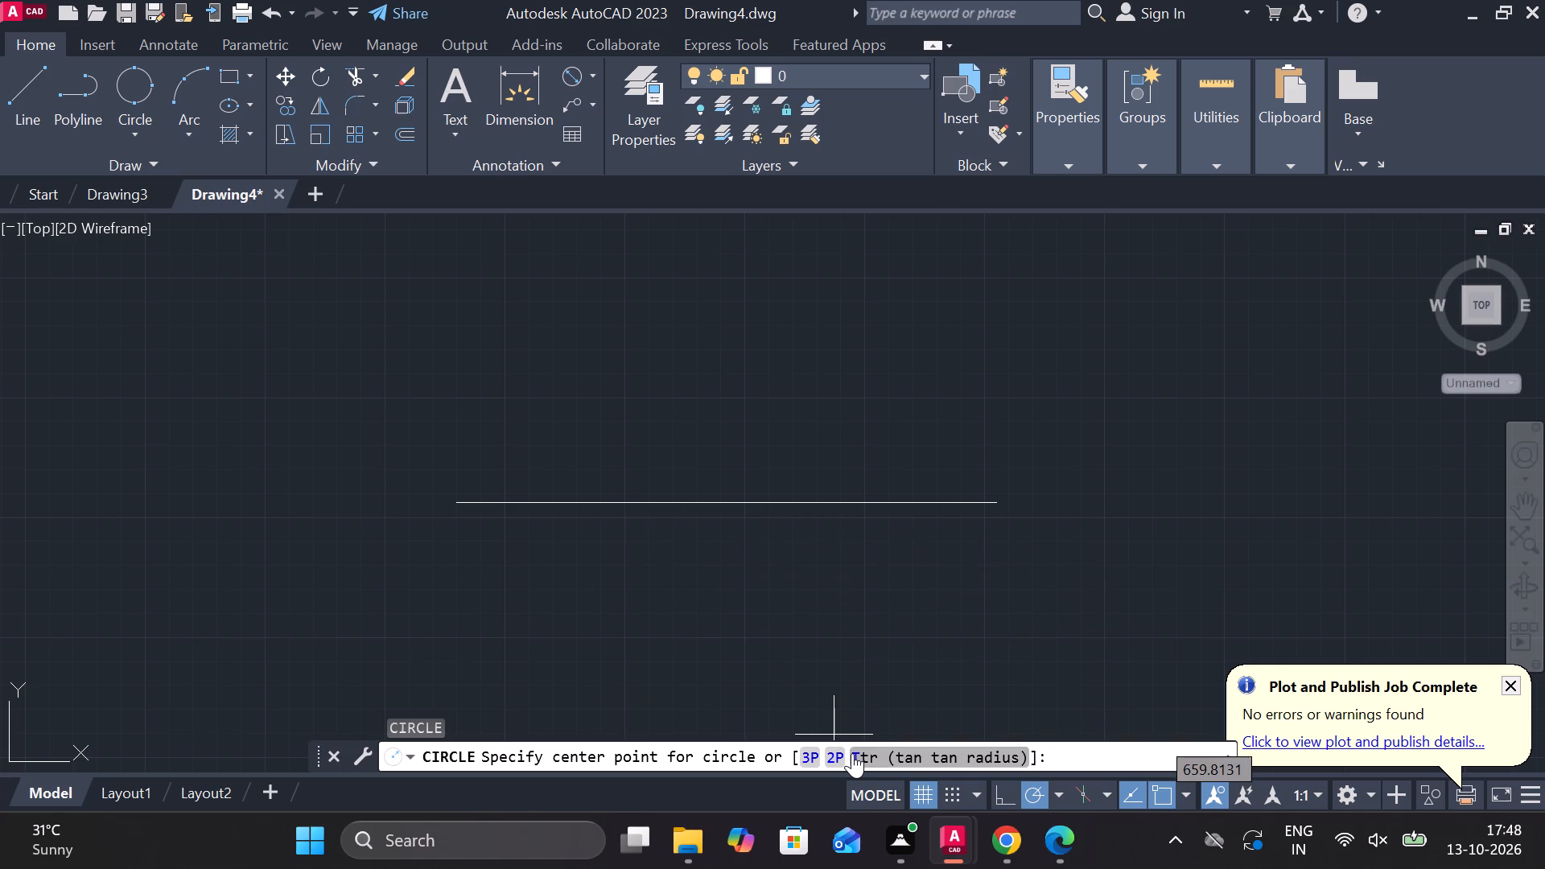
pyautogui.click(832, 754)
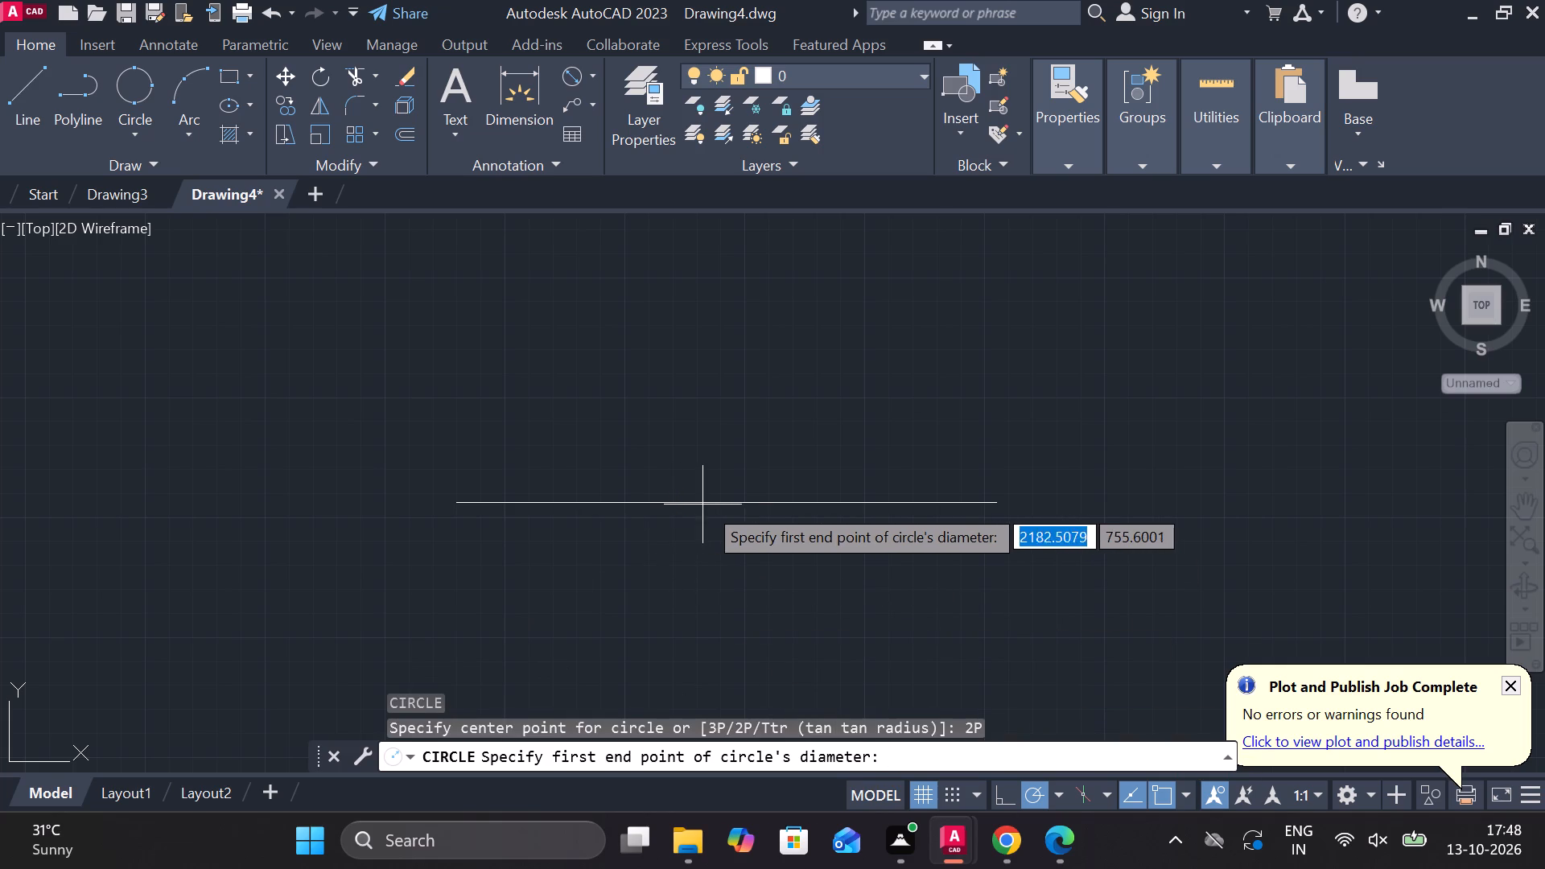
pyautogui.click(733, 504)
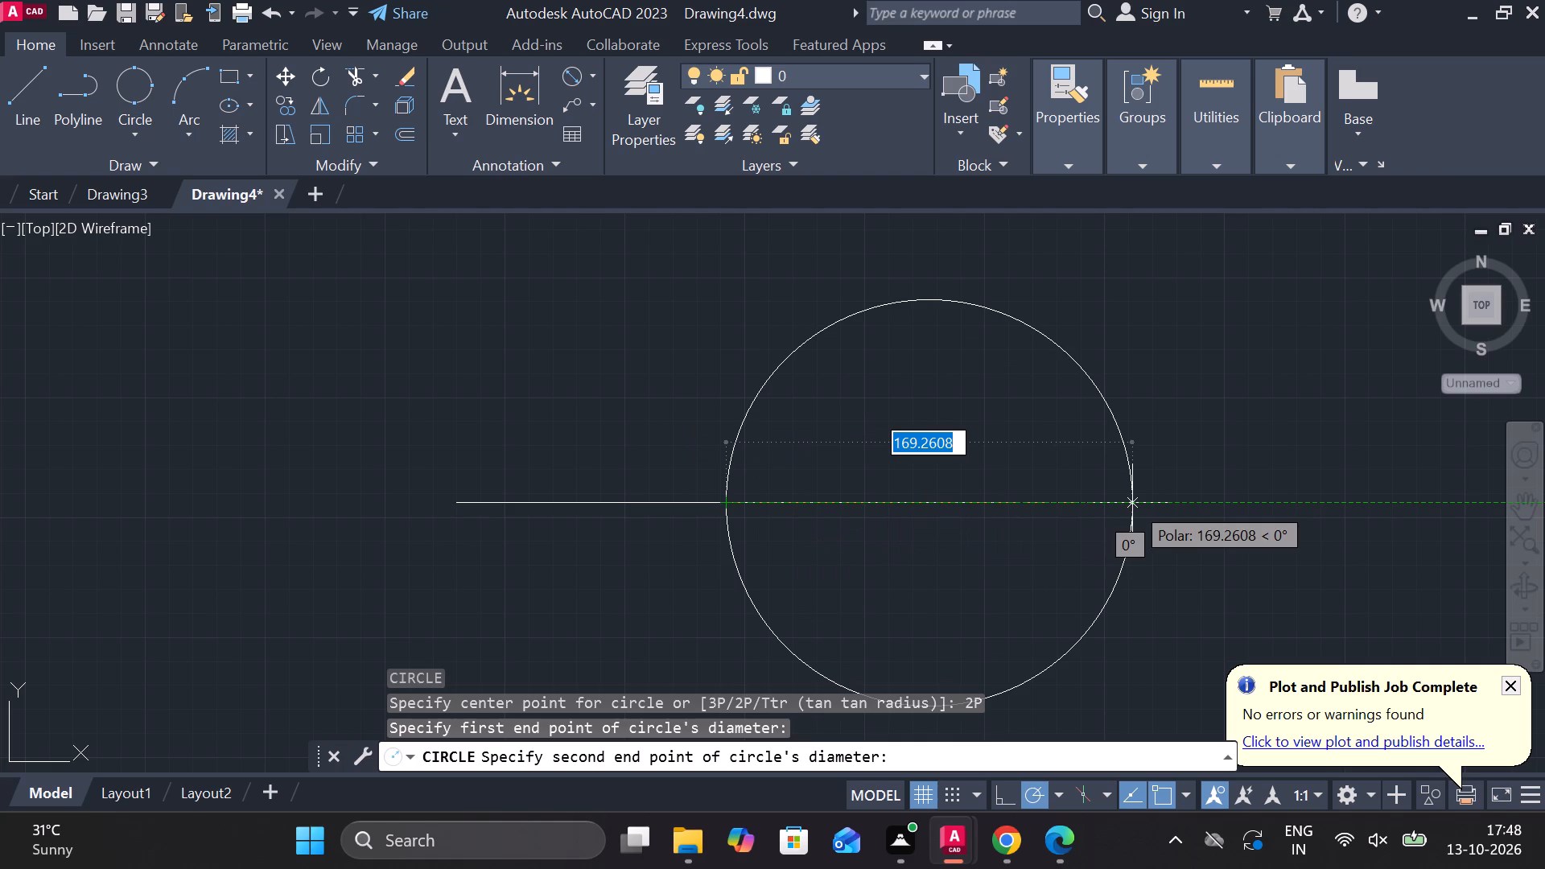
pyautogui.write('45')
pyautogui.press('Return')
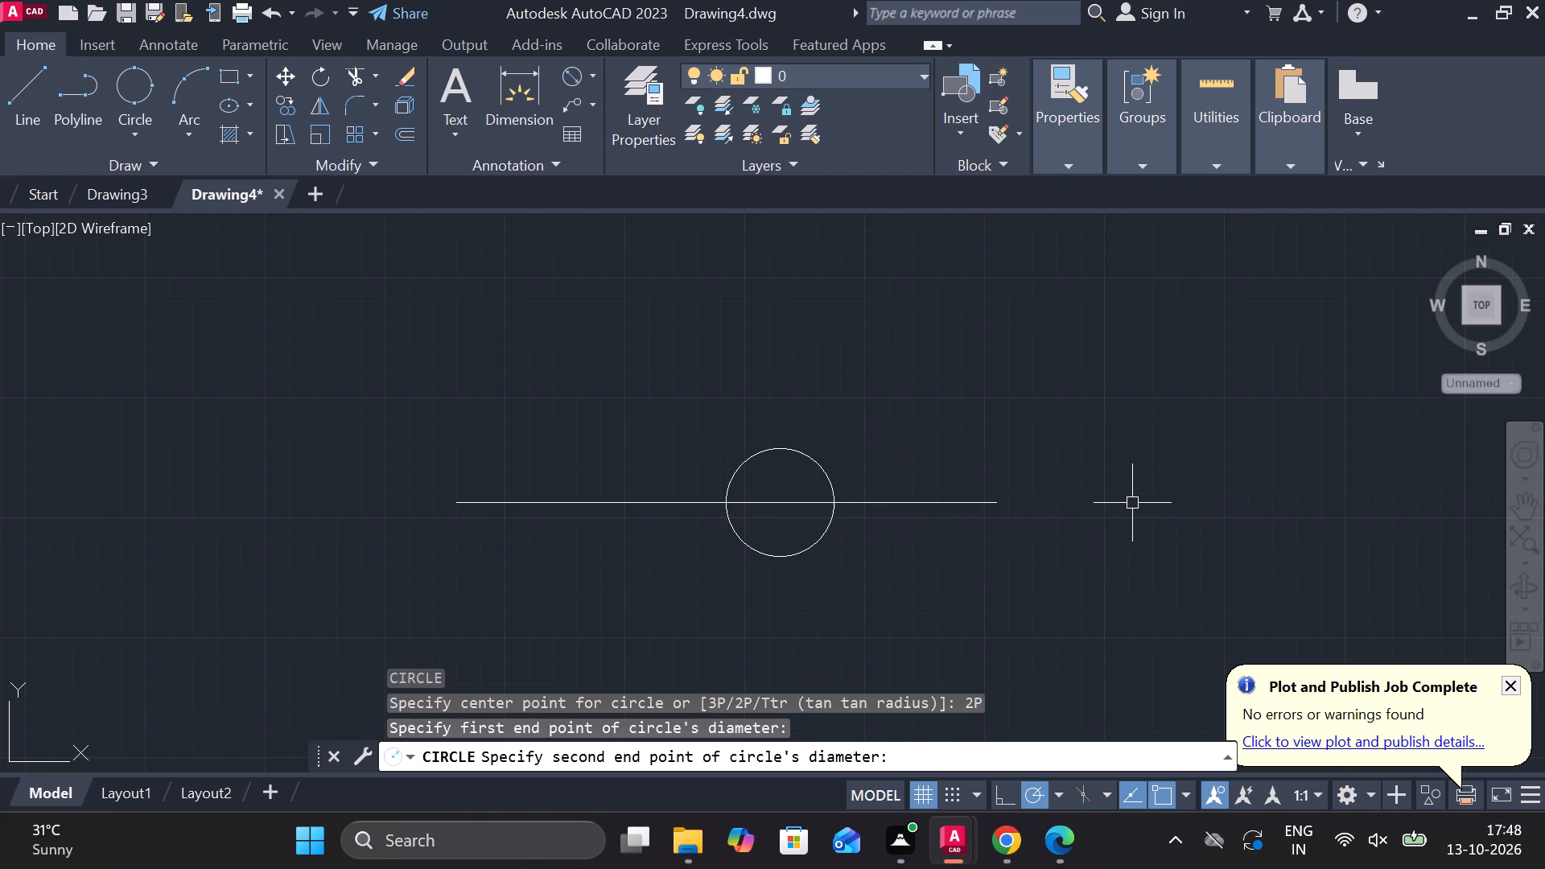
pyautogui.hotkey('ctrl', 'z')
# Draw a two-point circle with a diameter of 450, starting at the line's midpoint and extending horizontally to the right.
pyautogui.write('c')
pyautogui.press('space')
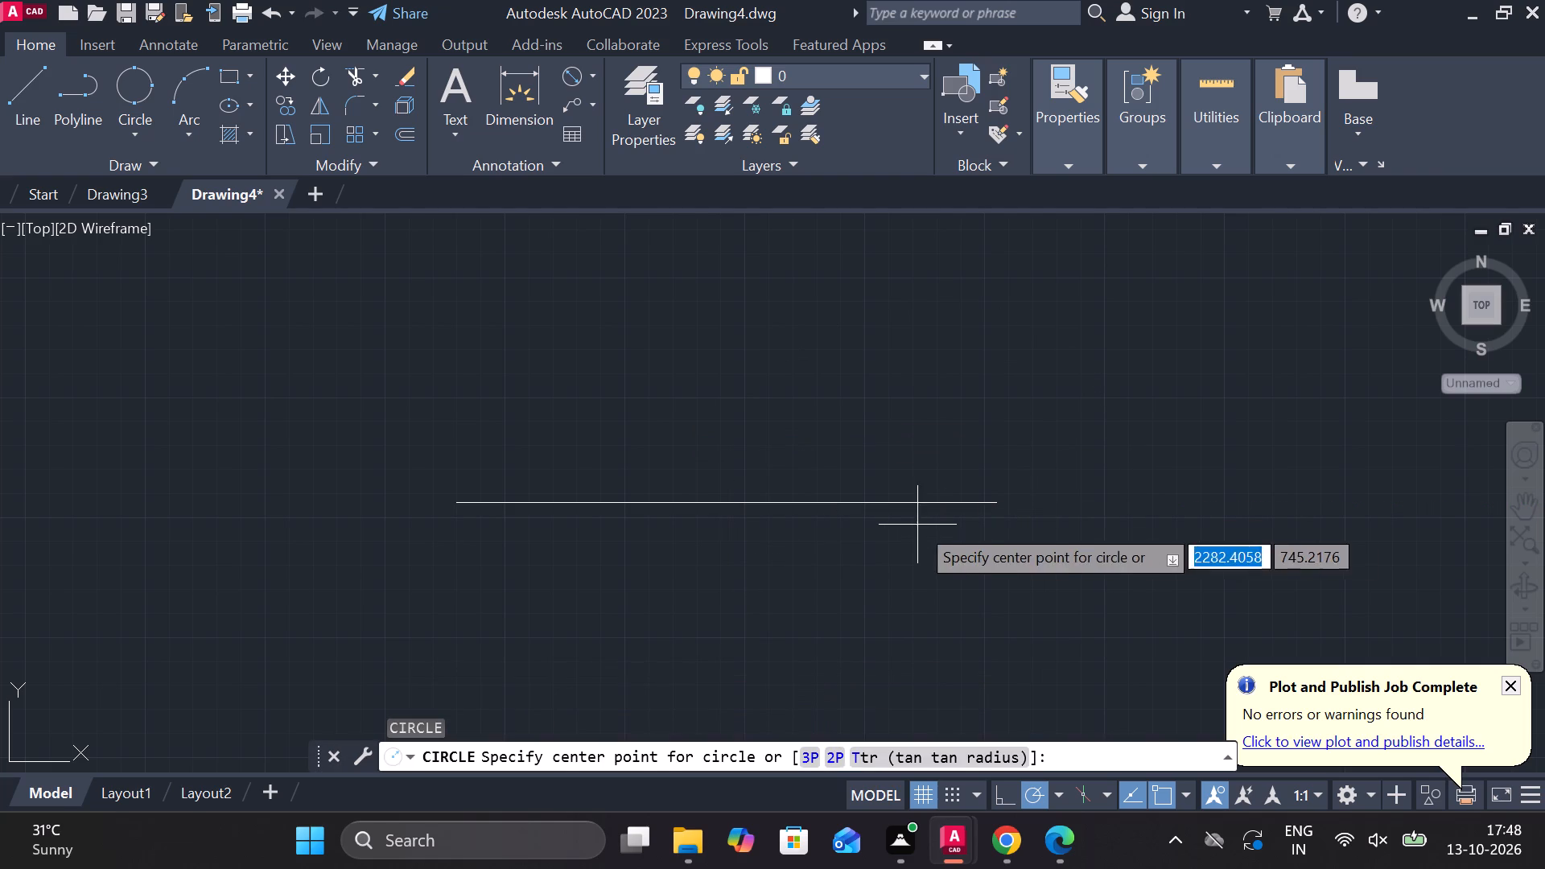
pyautogui.click(835, 753)
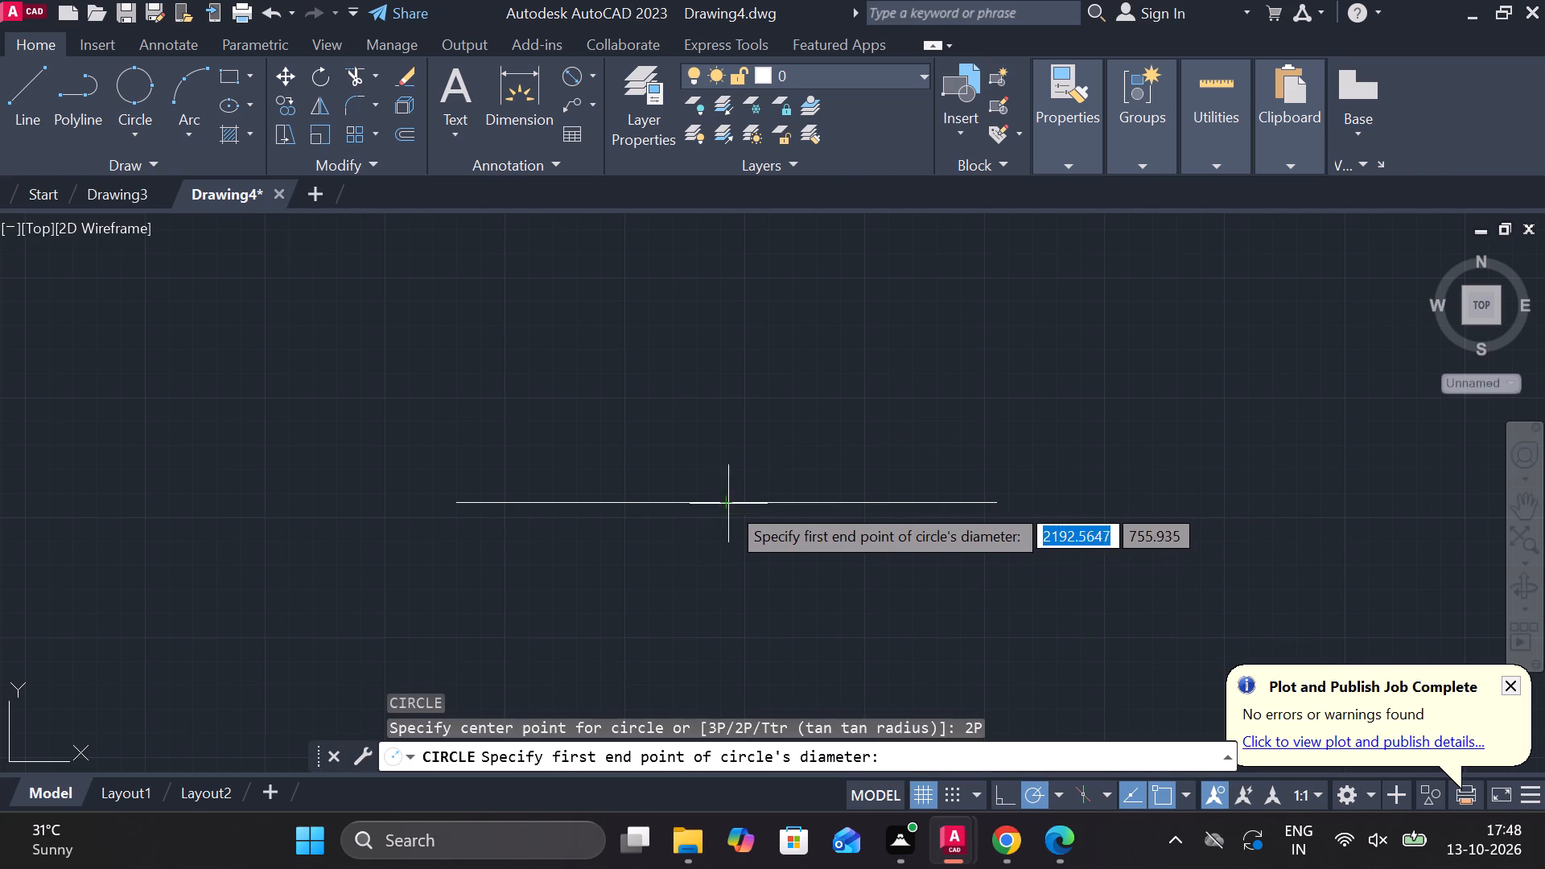
pyautogui.click(730, 504)
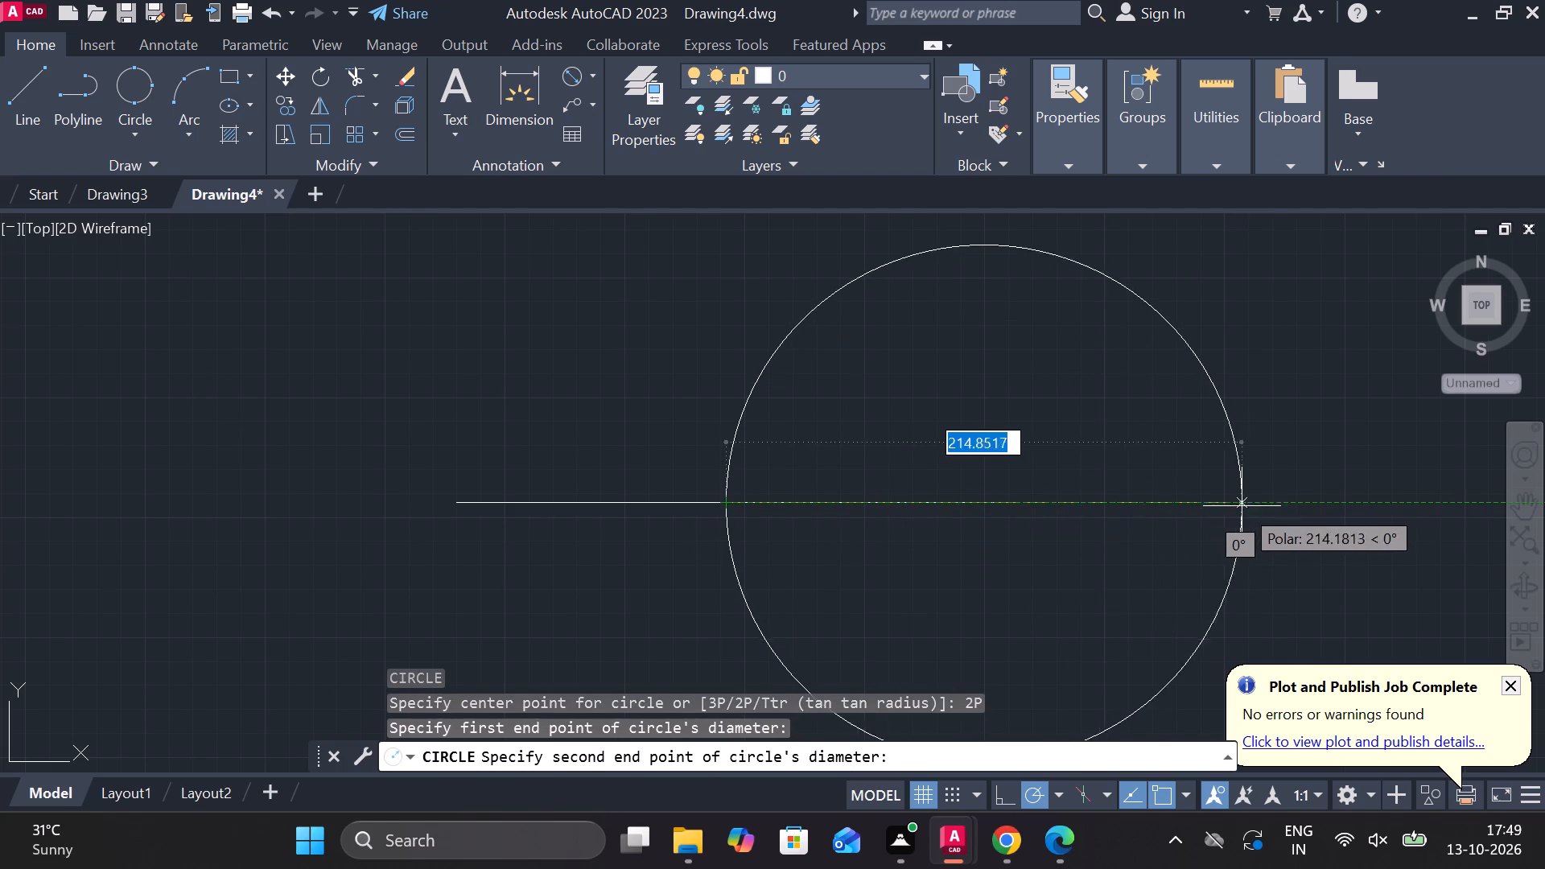
pyautogui.write('450')
pyautogui.press('Return')
pyautogui.scroll(-3, 1202, 491)
pyautogui.moveTo(1202, 491); pyautogui.dragTo(810, 506, button='middle')
pyautogui.scroll(1, 800, 517)
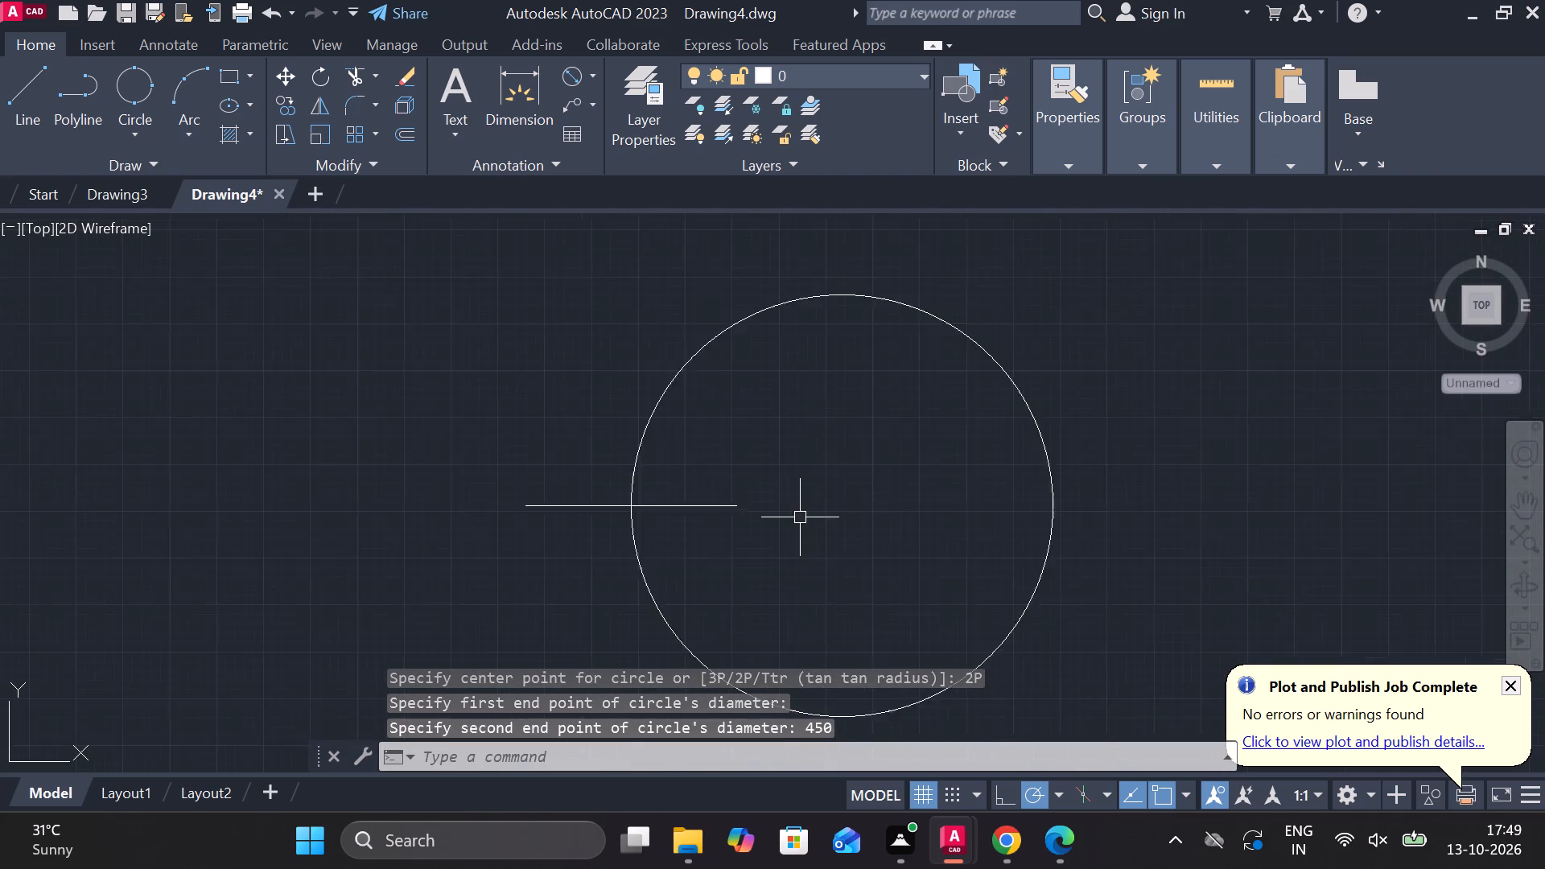
pyautogui.scroll(2, 801, 517)
pyautogui.moveTo(808, 516); pyautogui.dragTo(818, 516, button='middle')
pyautogui.press('Escape')
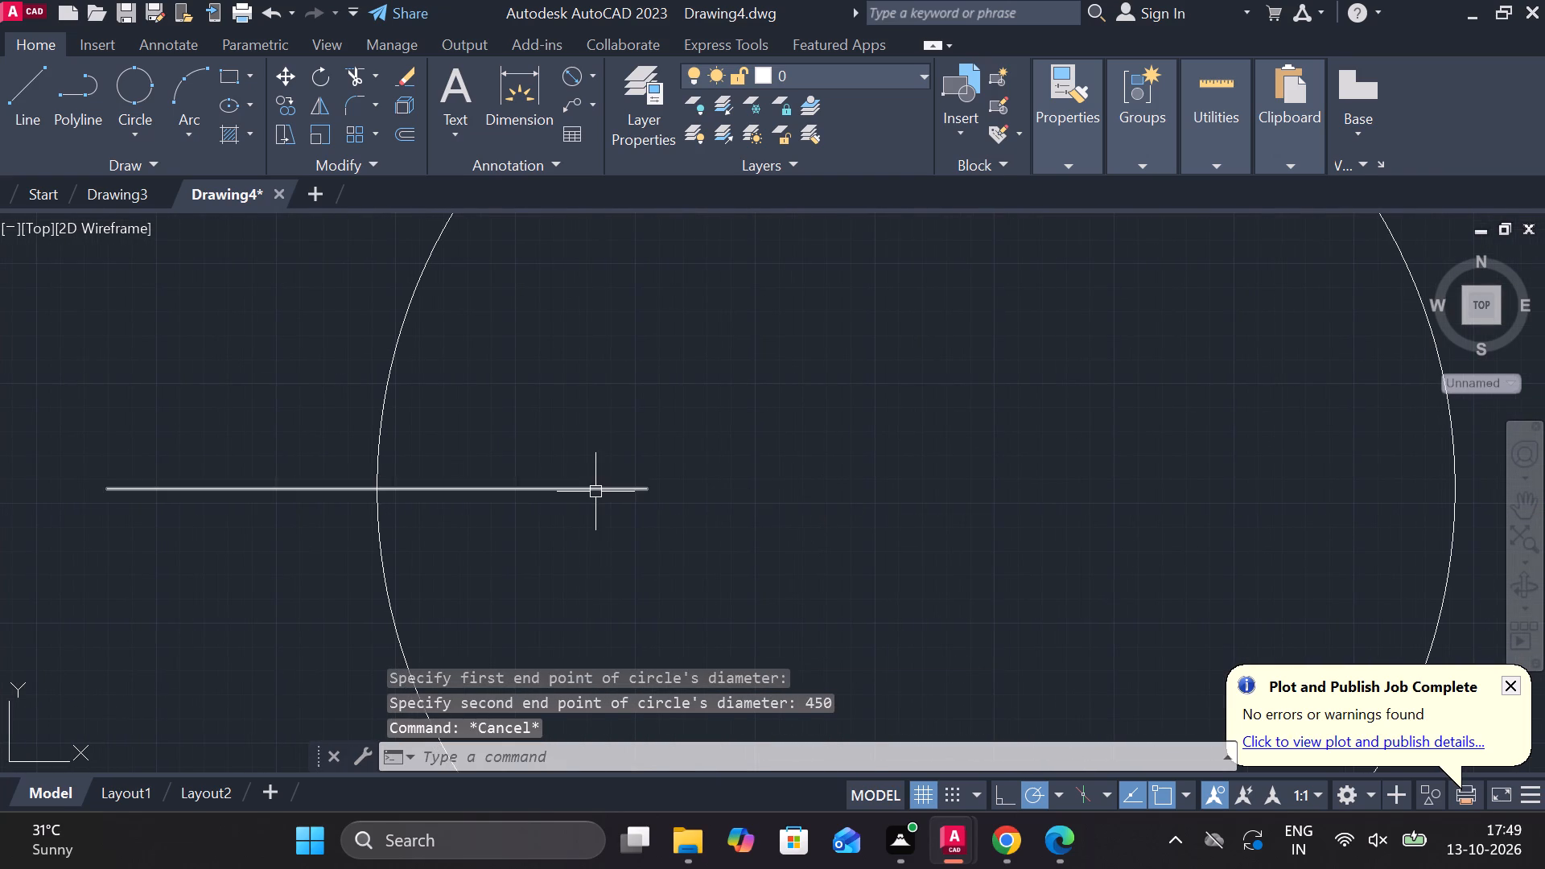
# Offset the horizontal line 37 upward.
pyautogui.click(595, 492)
pyautogui.press('o')
pyautogui.press('Return')
pyautogui.press('Return')
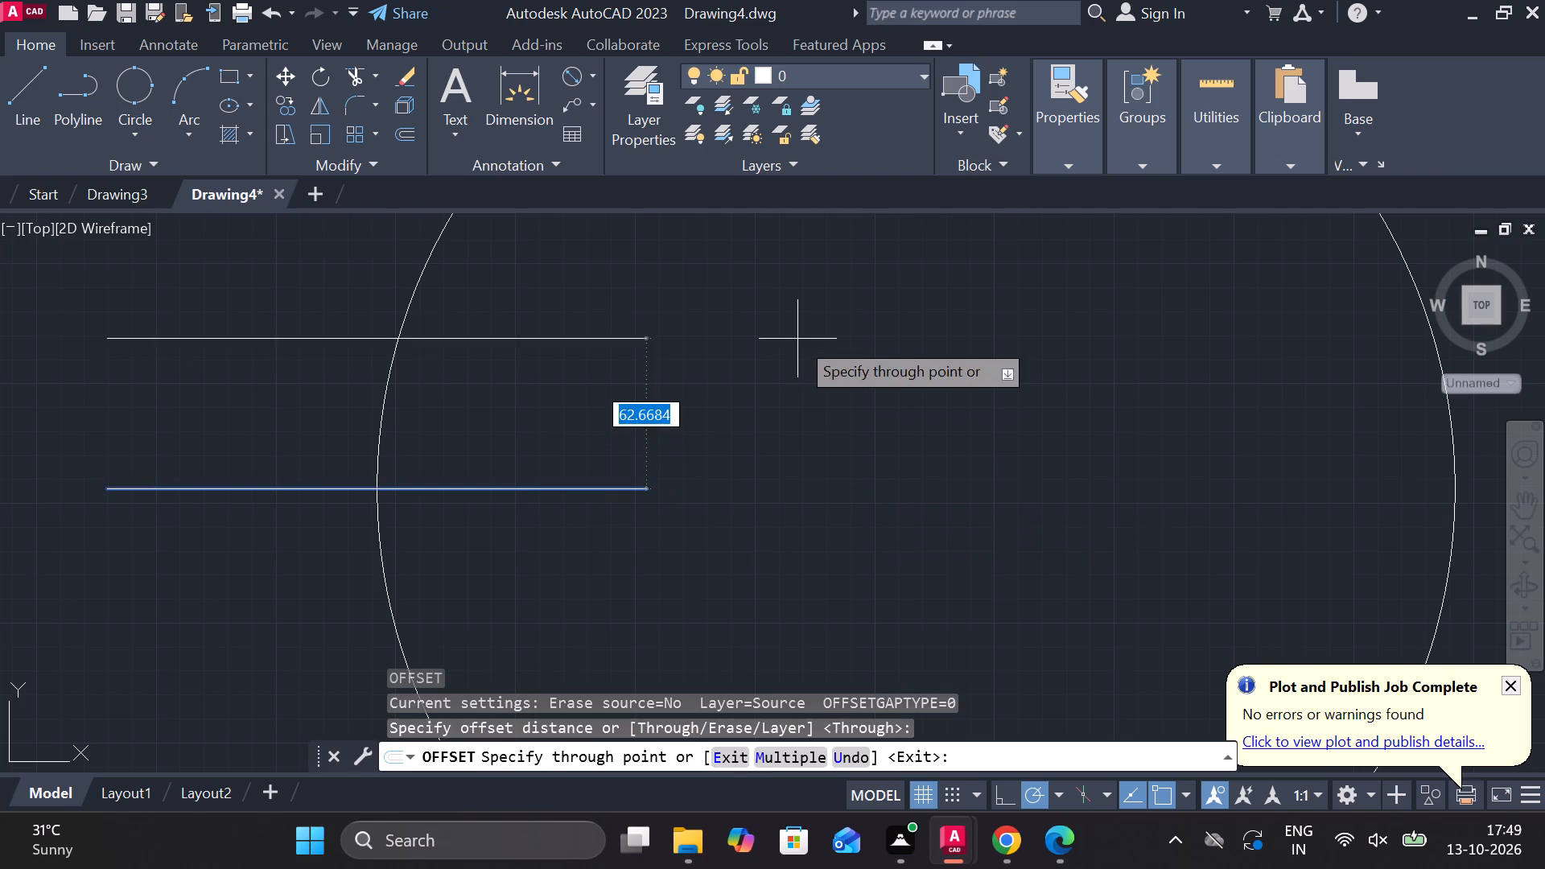
pyautogui.write('37')
pyautogui.press('Return')
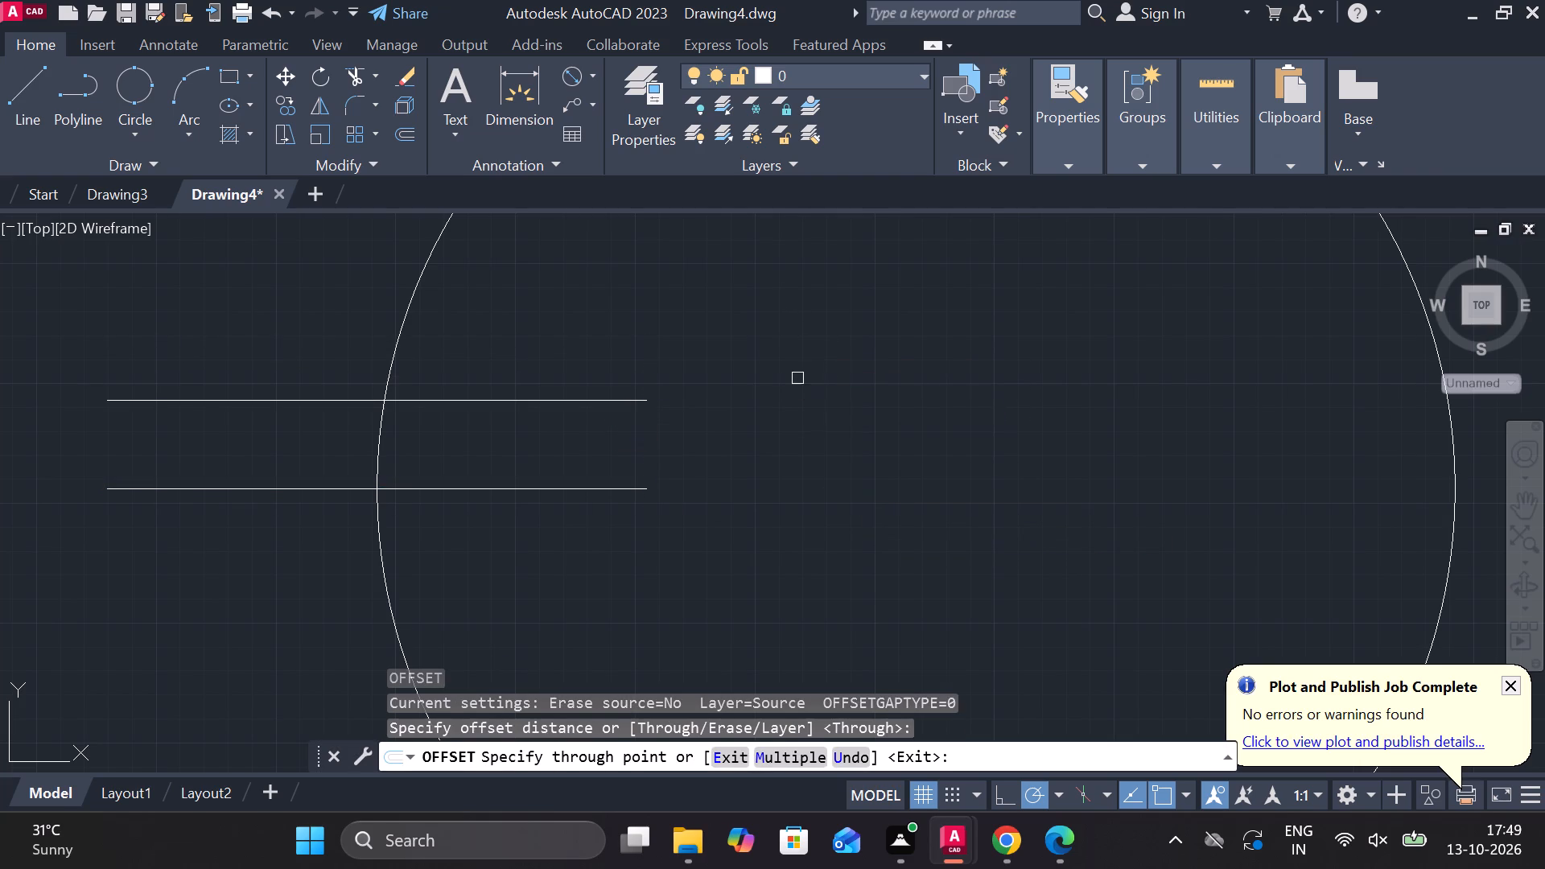
pyautogui.press('Escape')
# Draw vertical lines joining both pairs of endpoints of the two horizontal lines to close the rectangle.
pyautogui.press('l')
pyautogui.press('Return')
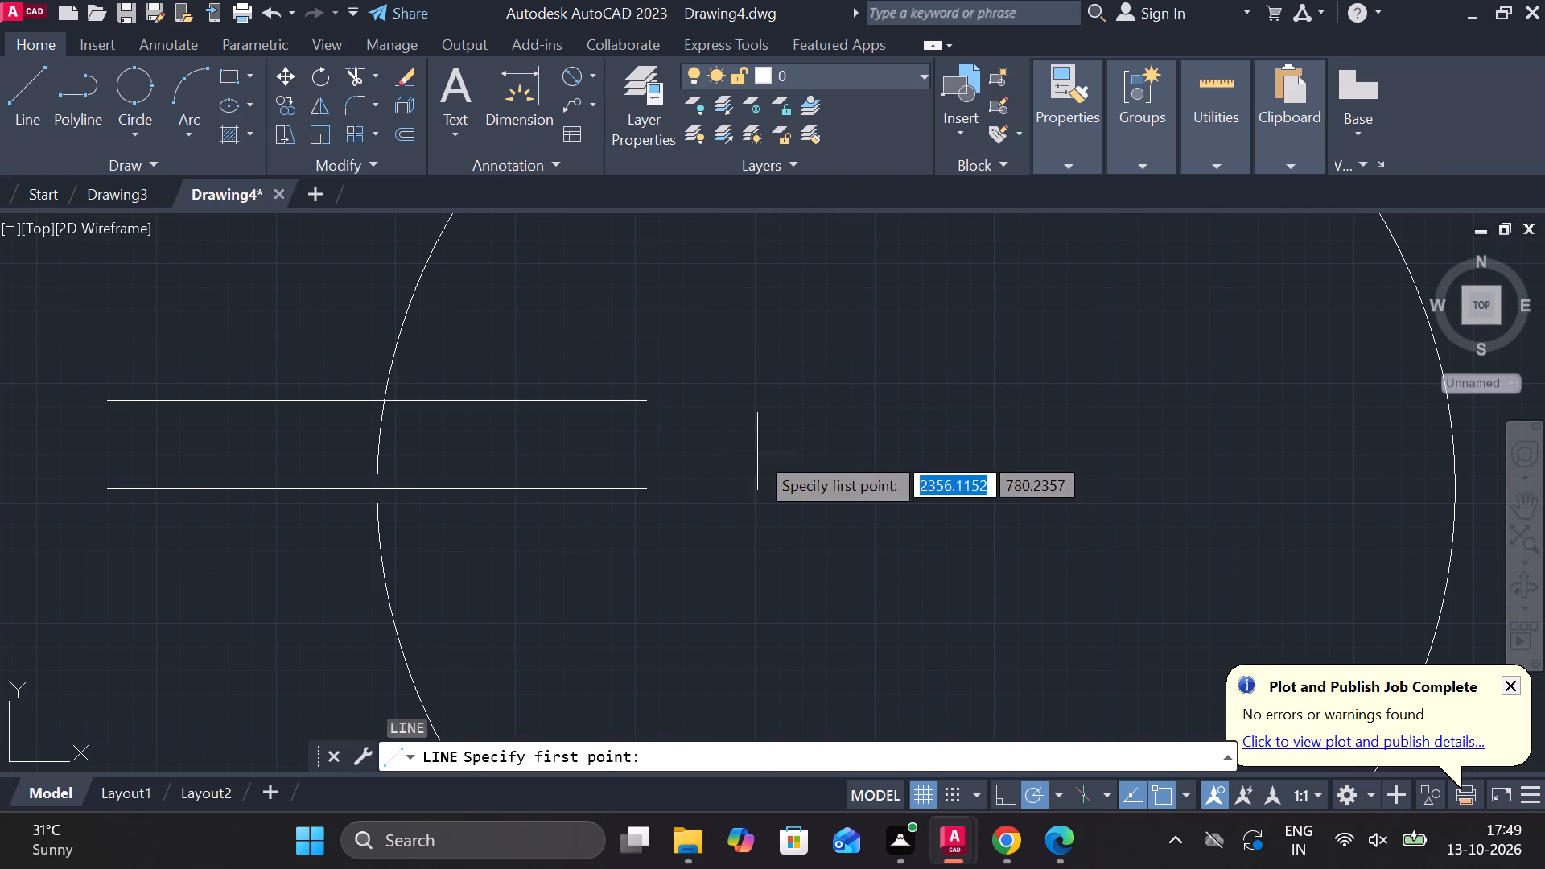
pyautogui.click(645, 492)
pyautogui.click(641, 408)
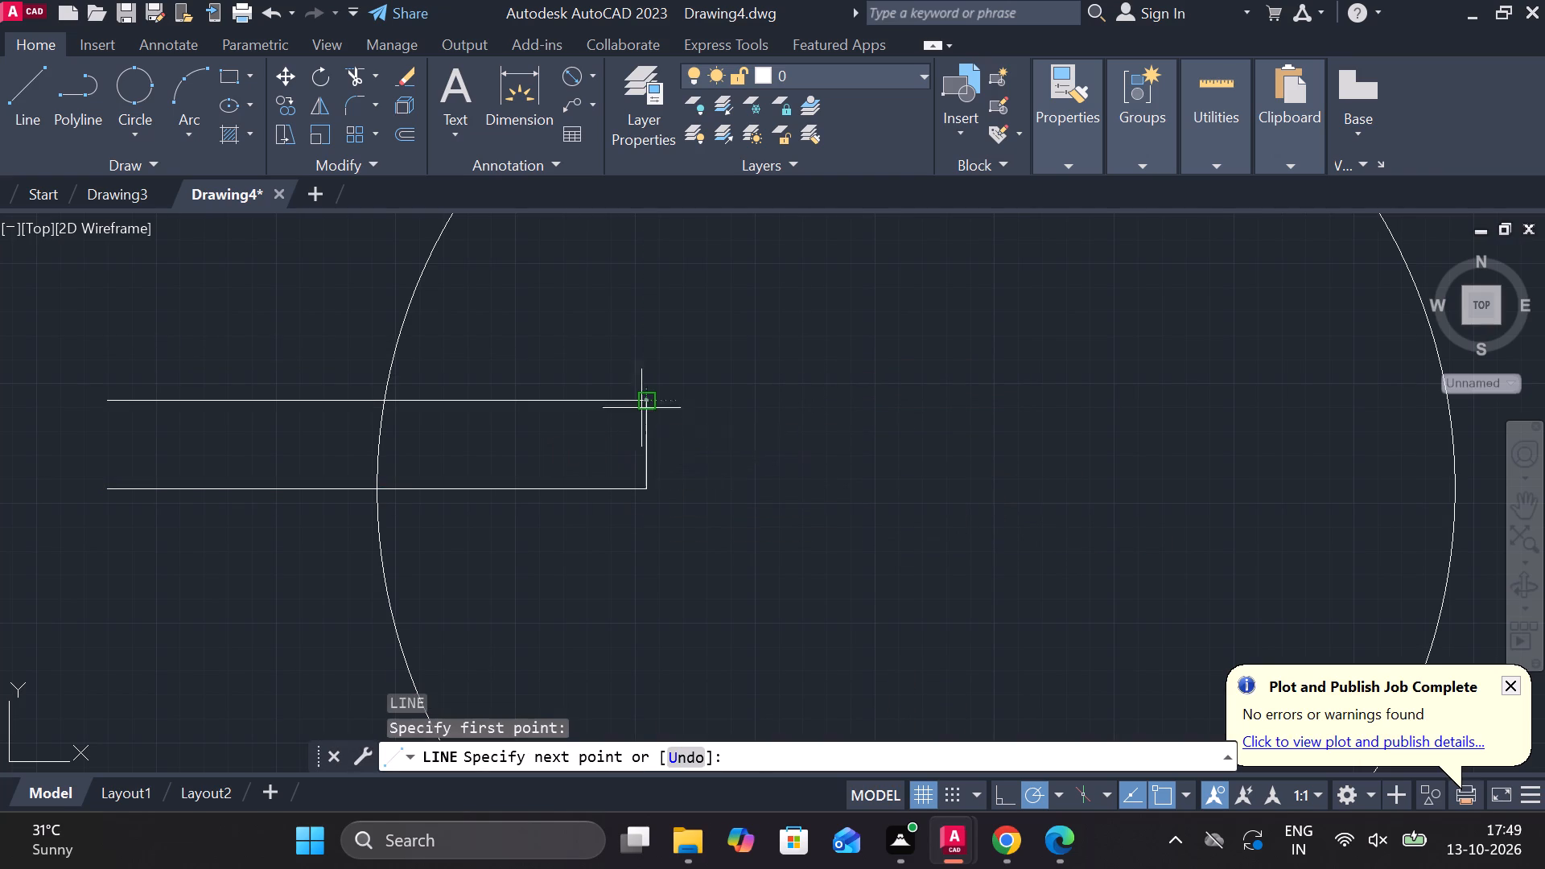
pyautogui.press('Escape')
pyautogui.press('l')
pyautogui.press('Return')
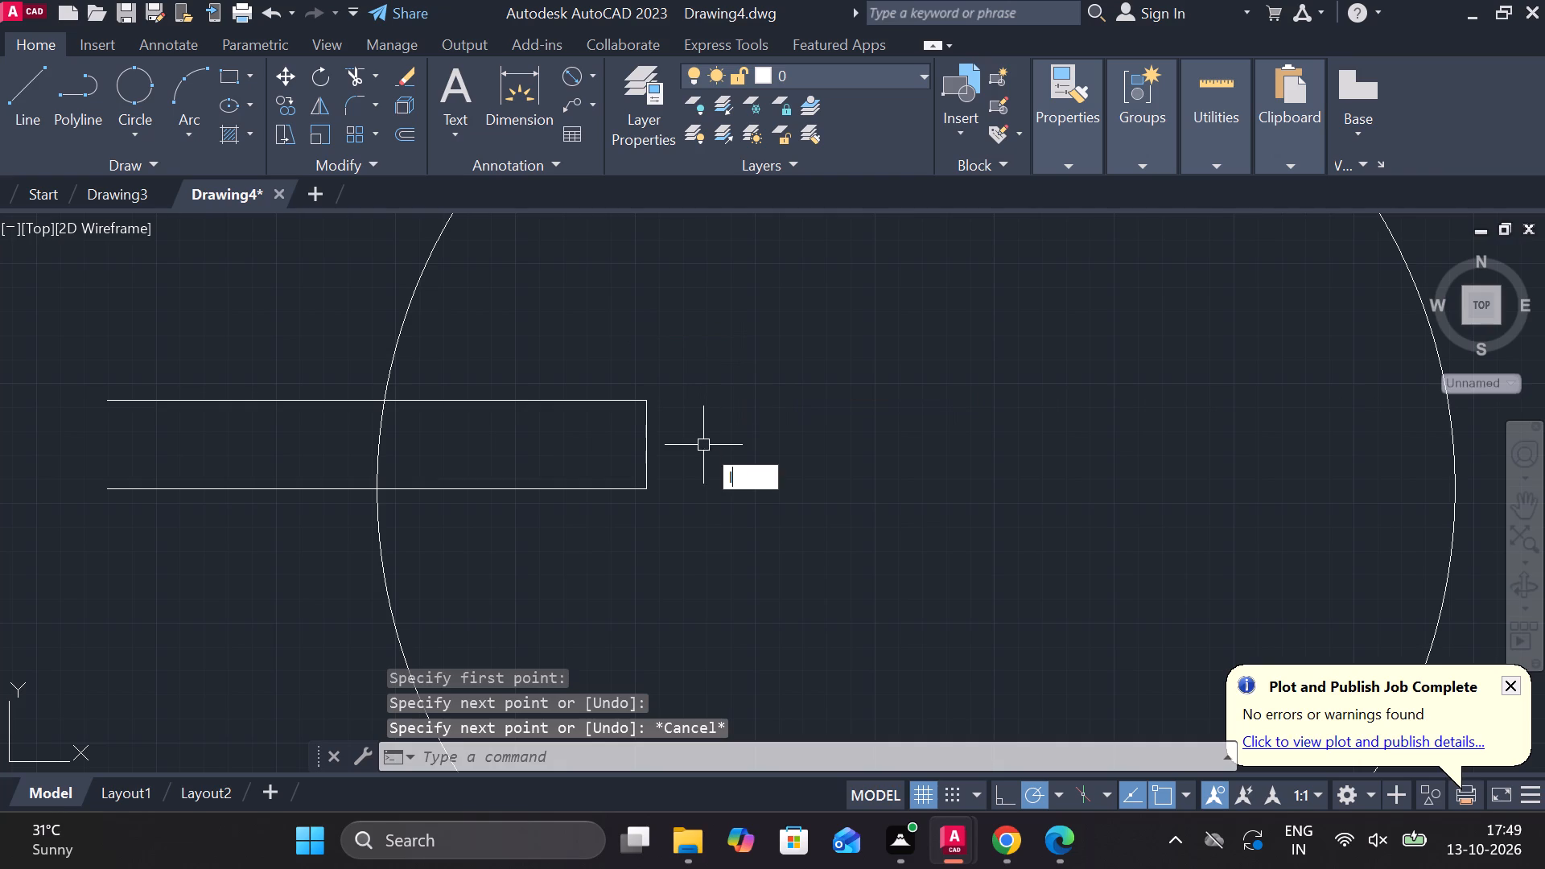
pyautogui.click(119, 488)
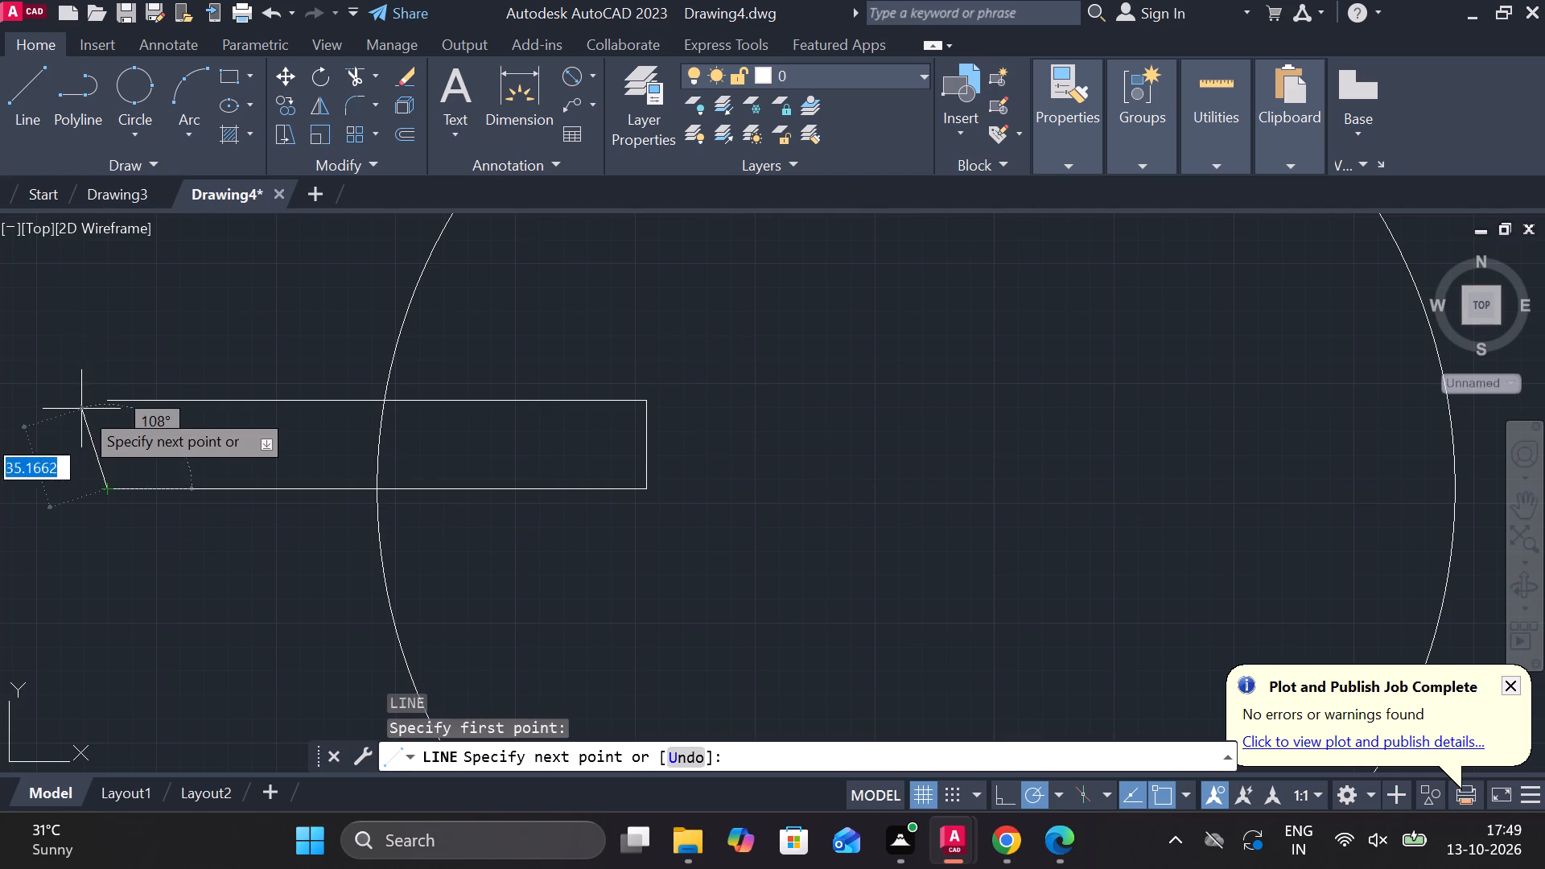
pyautogui.click(110, 400)
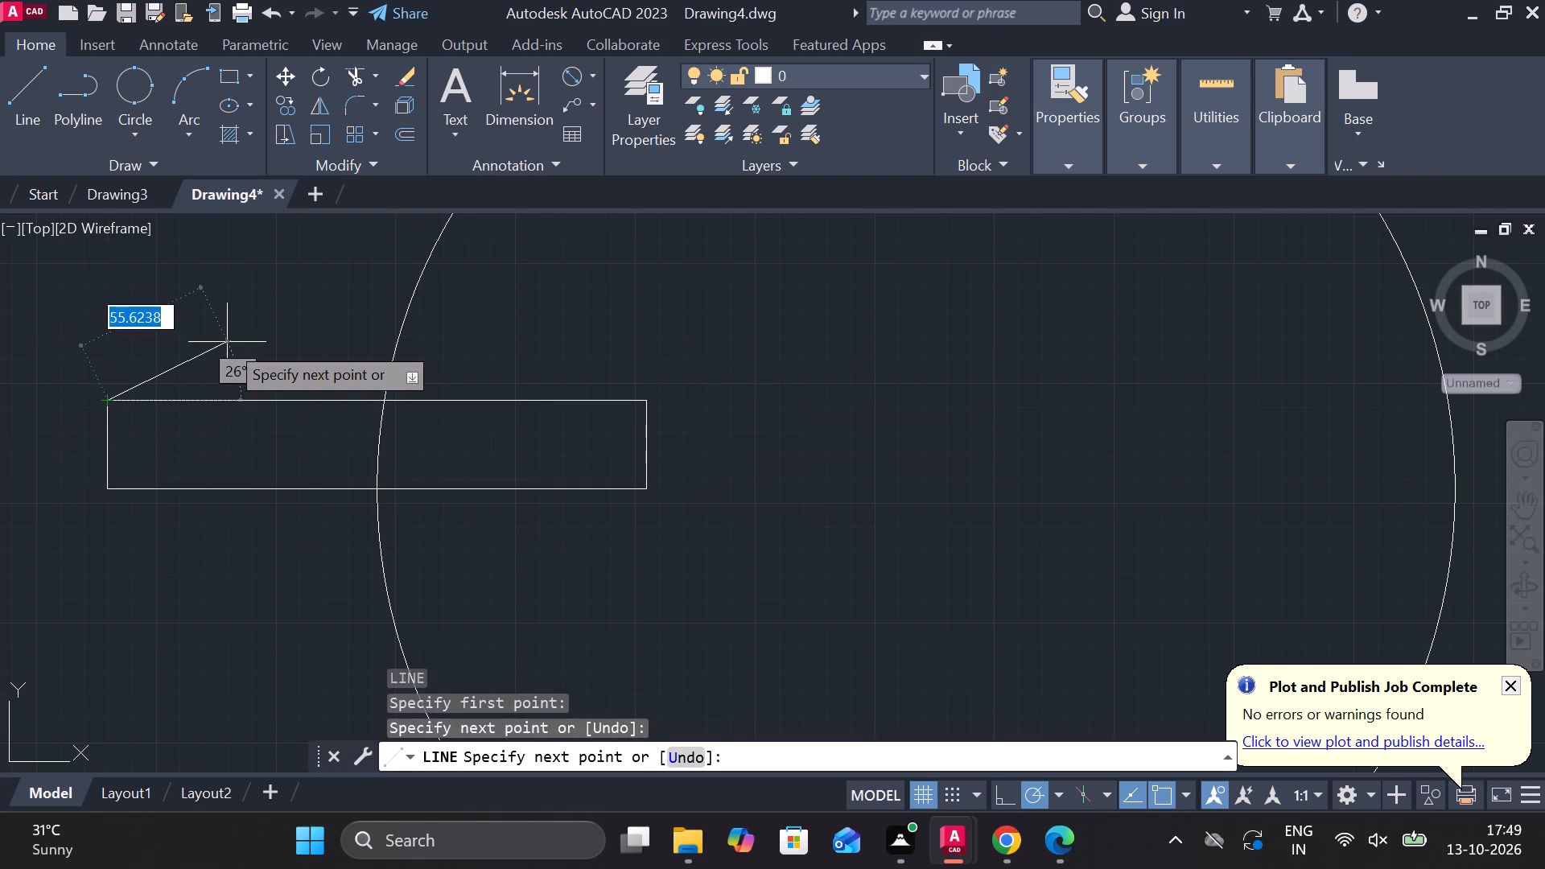
pyautogui.press('Escape')
# Offset the 450-diameter circle by 44 to the inside and by 44 to the outside.
pyautogui.scroll(-2, 272, 387)
pyautogui.scroll(1, 348, 409)
pyautogui.moveTo(406, 467); pyautogui.dragTo(758, 420, button='middle')
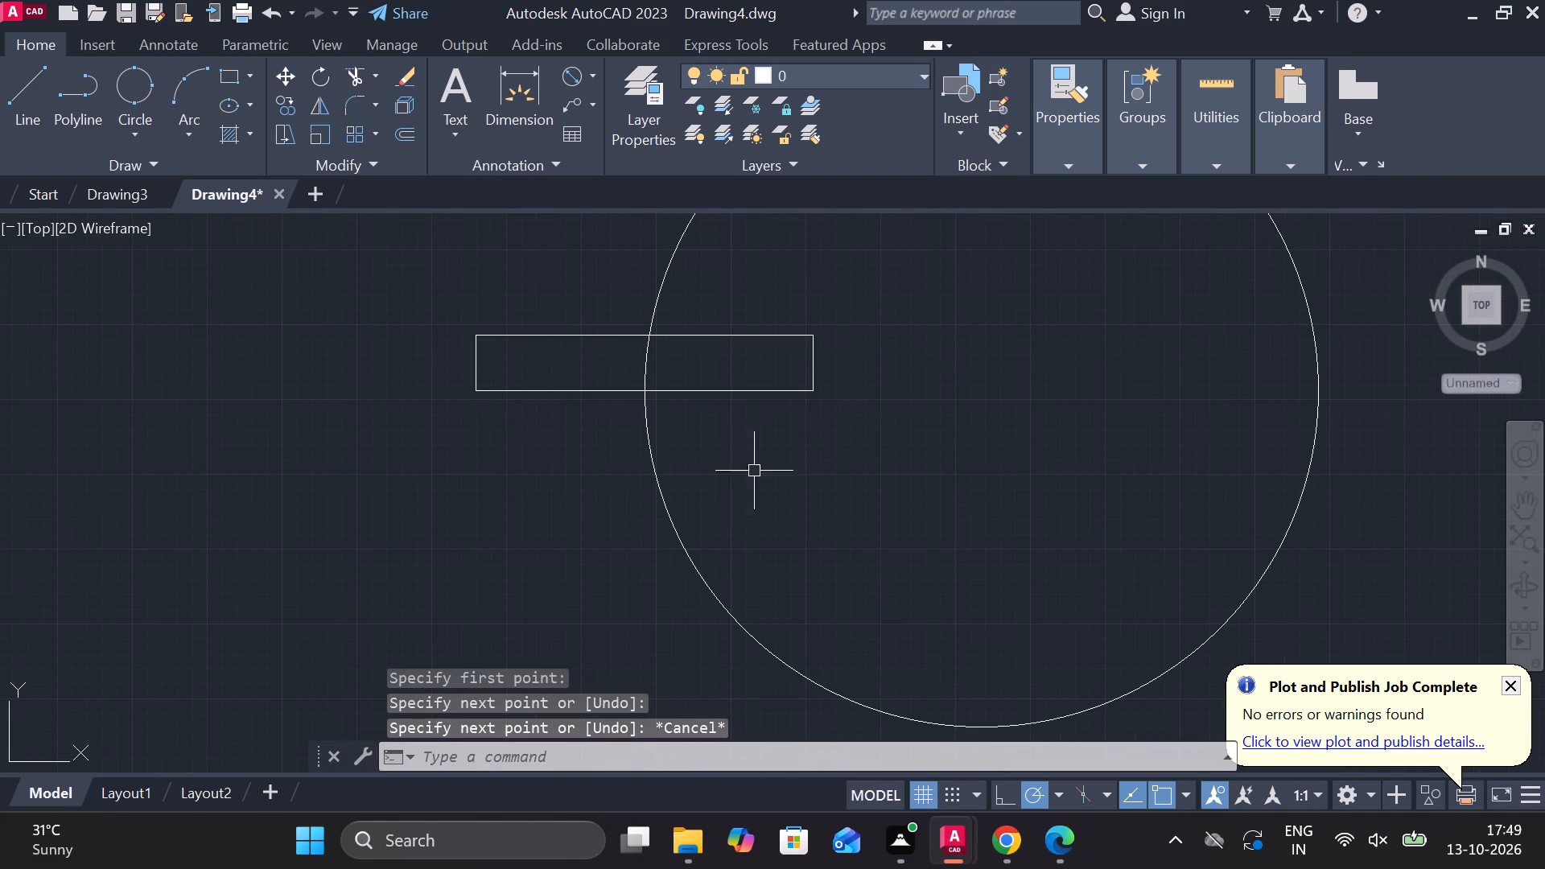
pyautogui.click(669, 536)
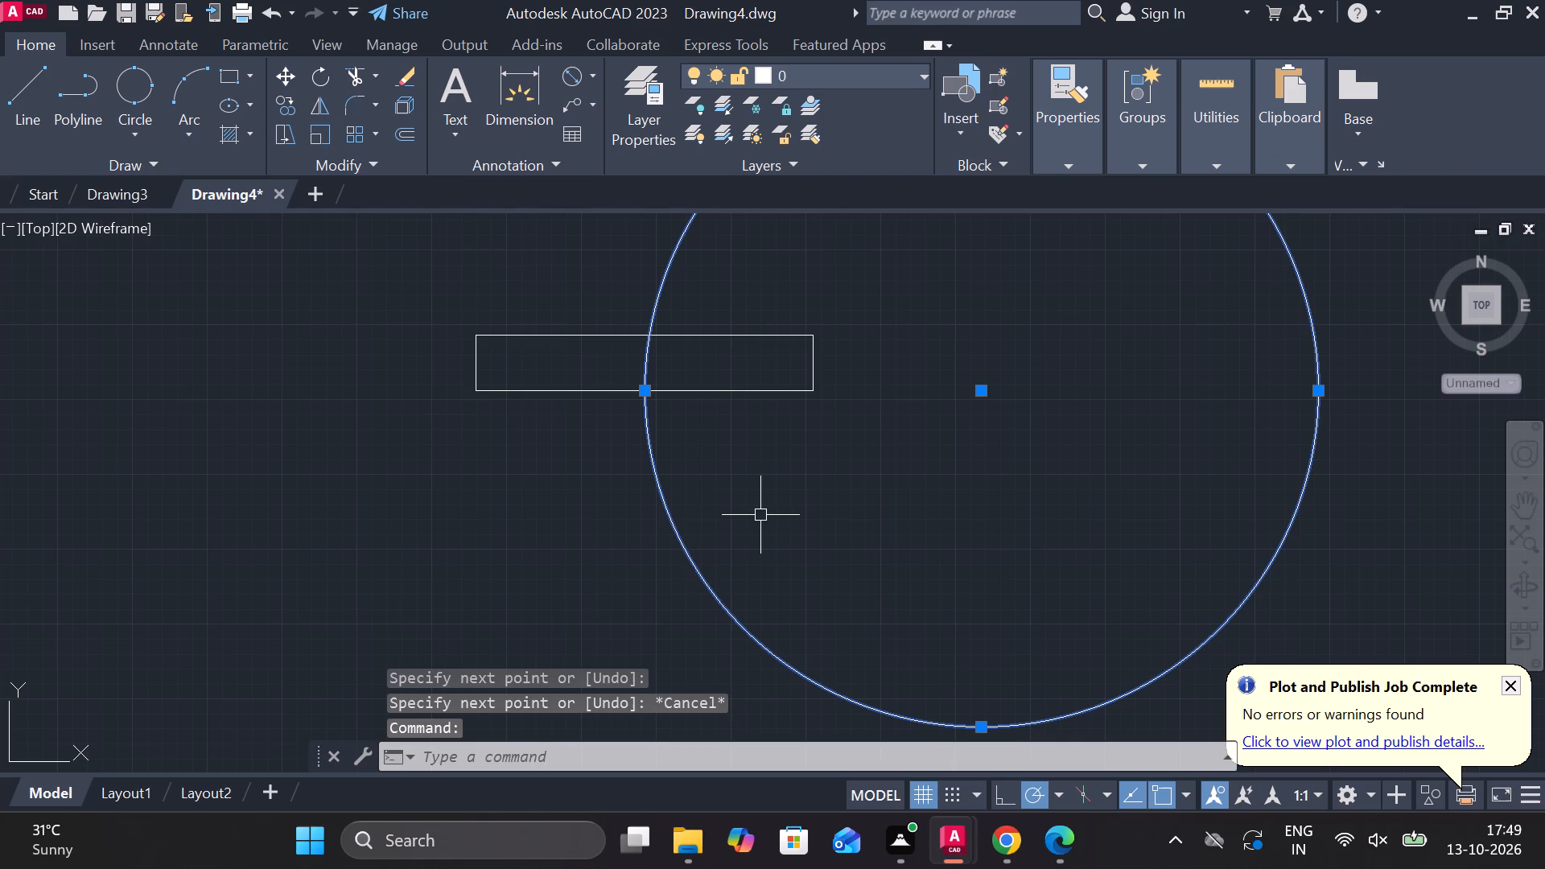
pyautogui.press('Escape')
pyautogui.click(687, 542)
pyautogui.press('o')
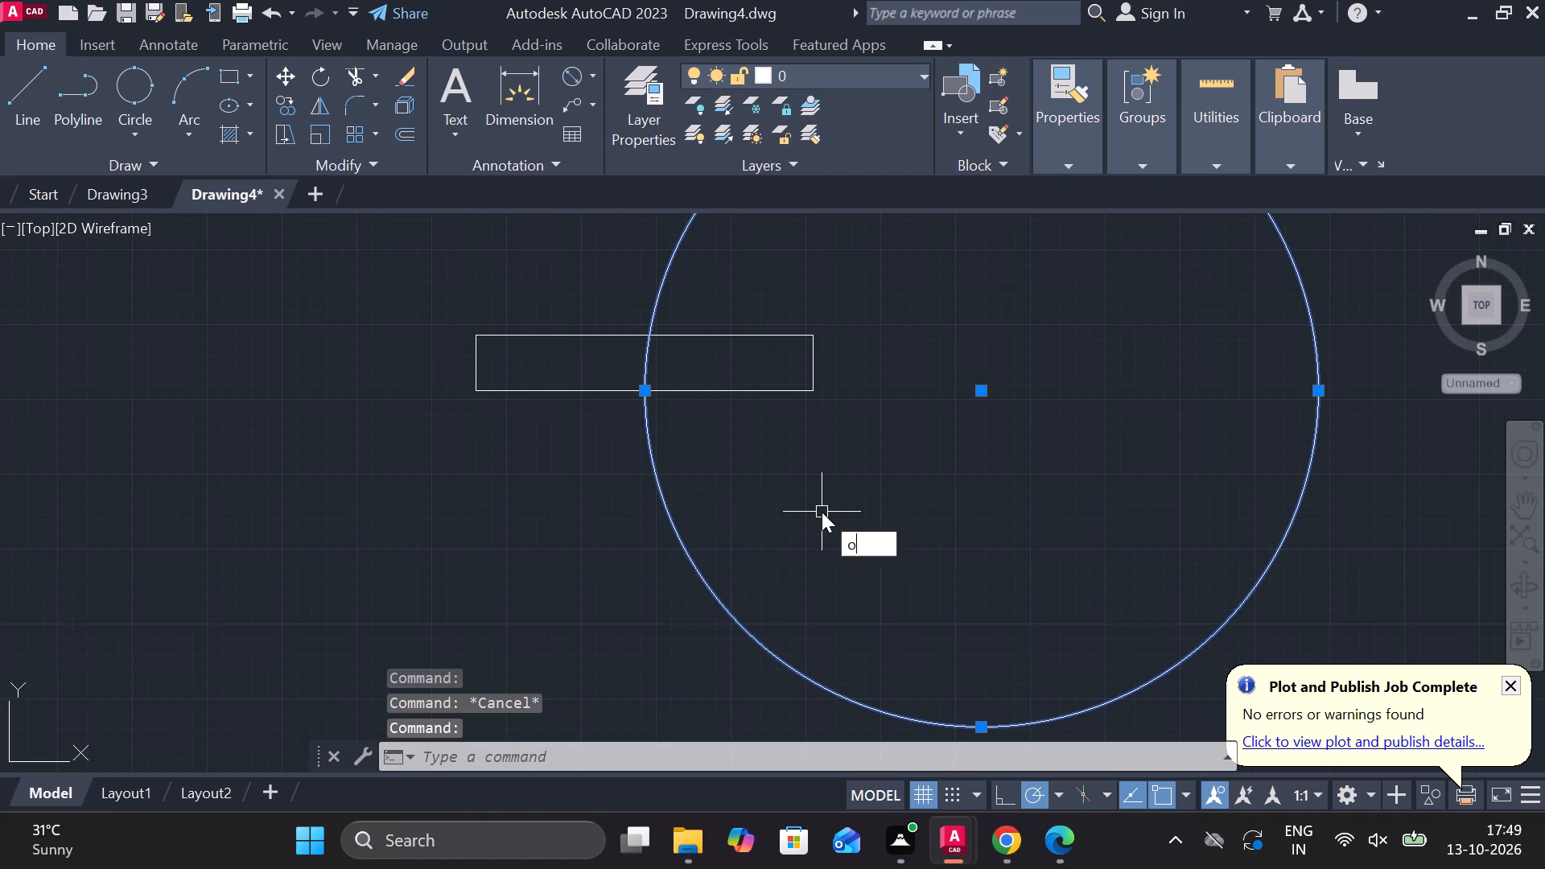
pyautogui.press('Return')
pyautogui.press('Return')
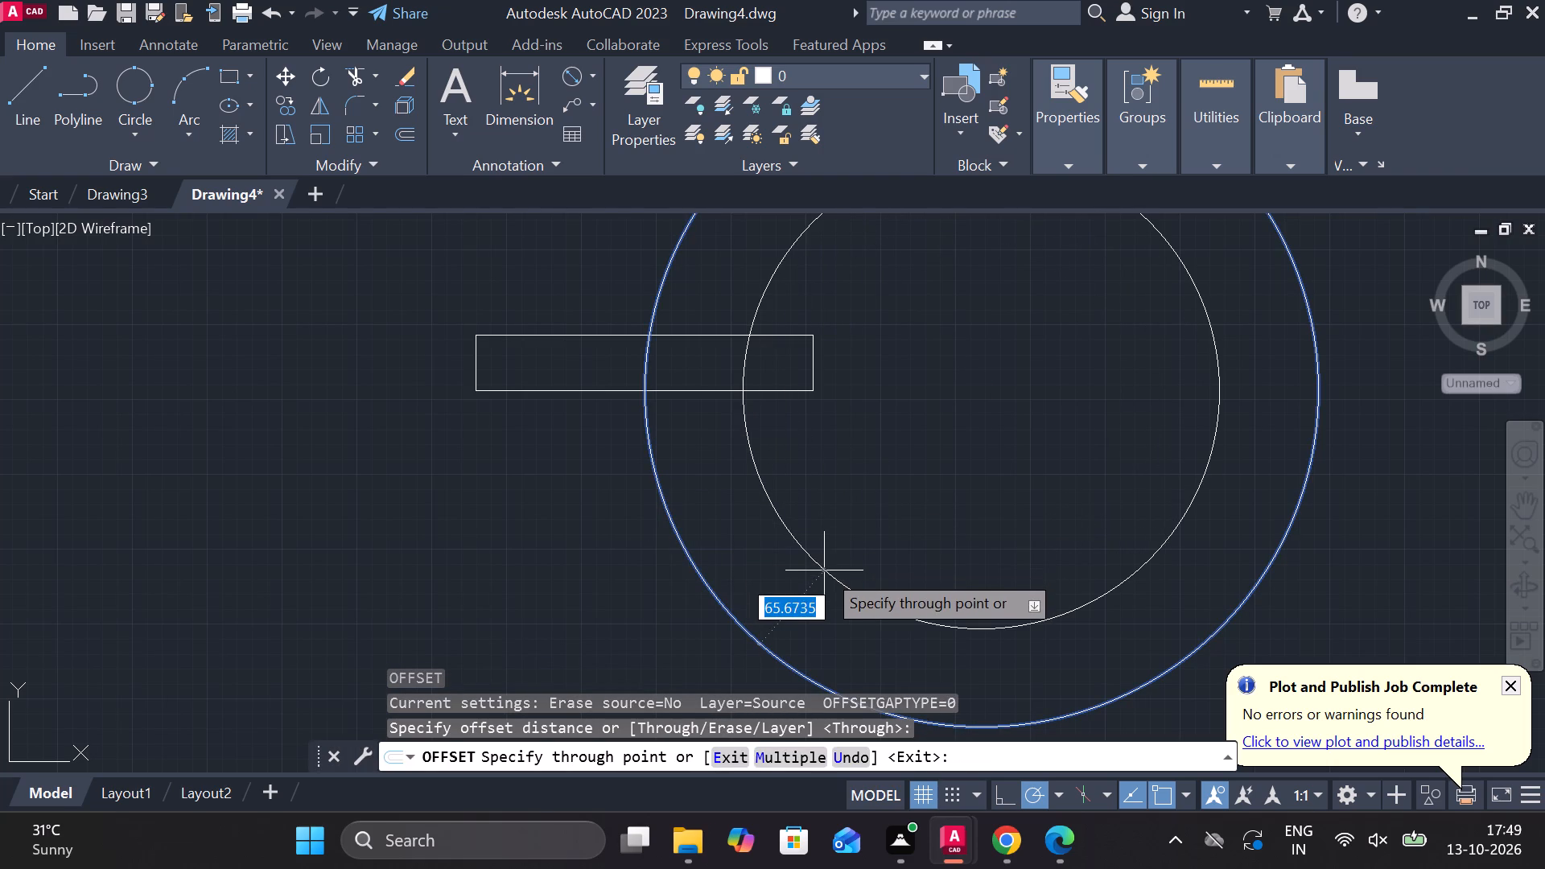
pyautogui.write('44')
pyautogui.press('Return')
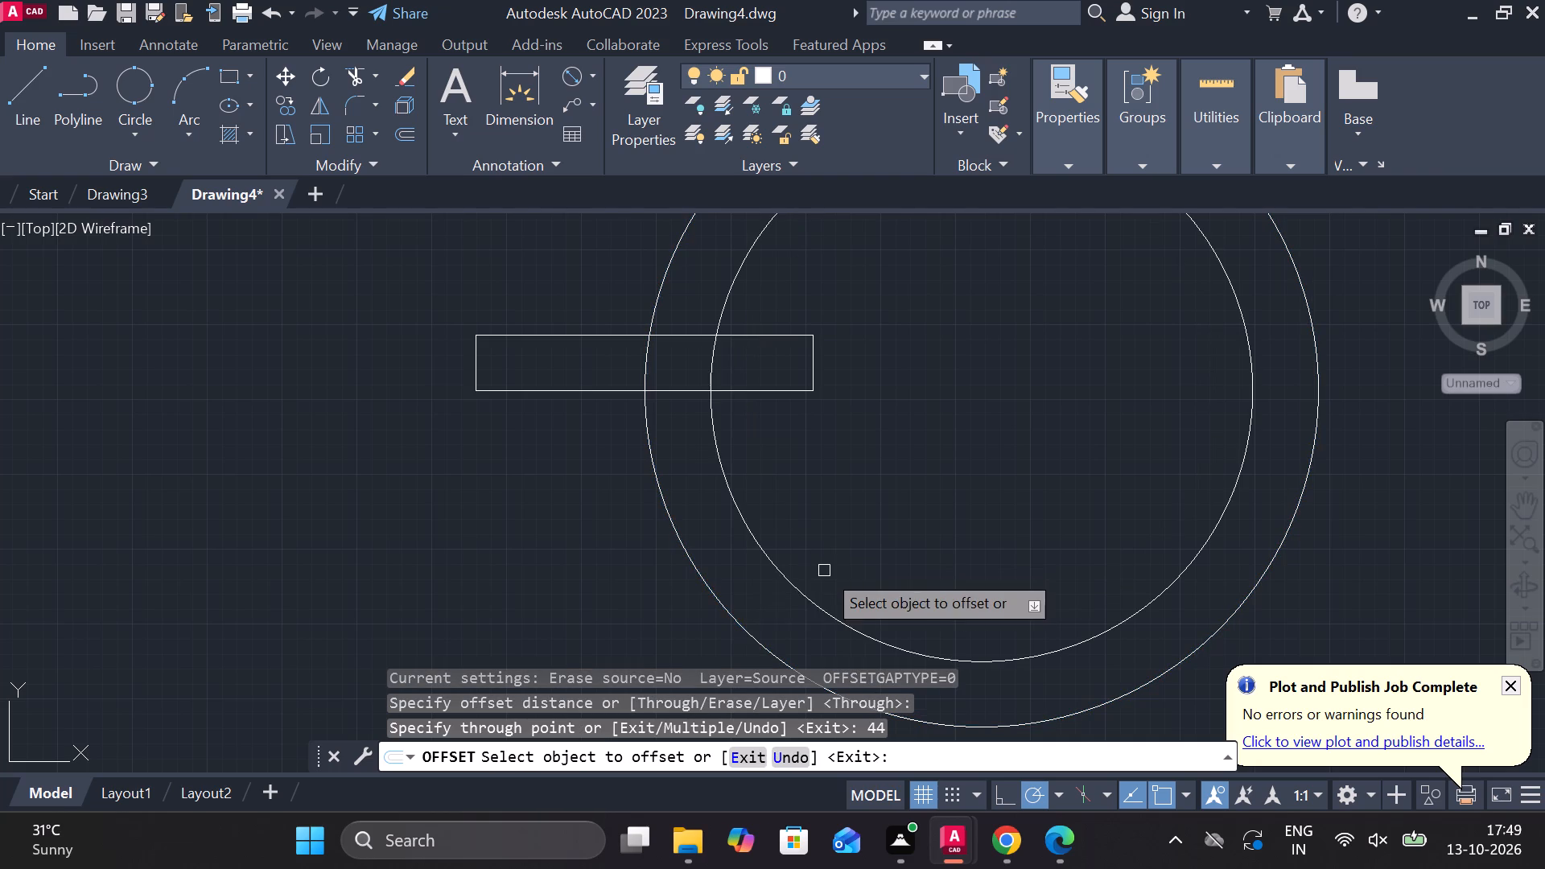
pyautogui.click(671, 526)
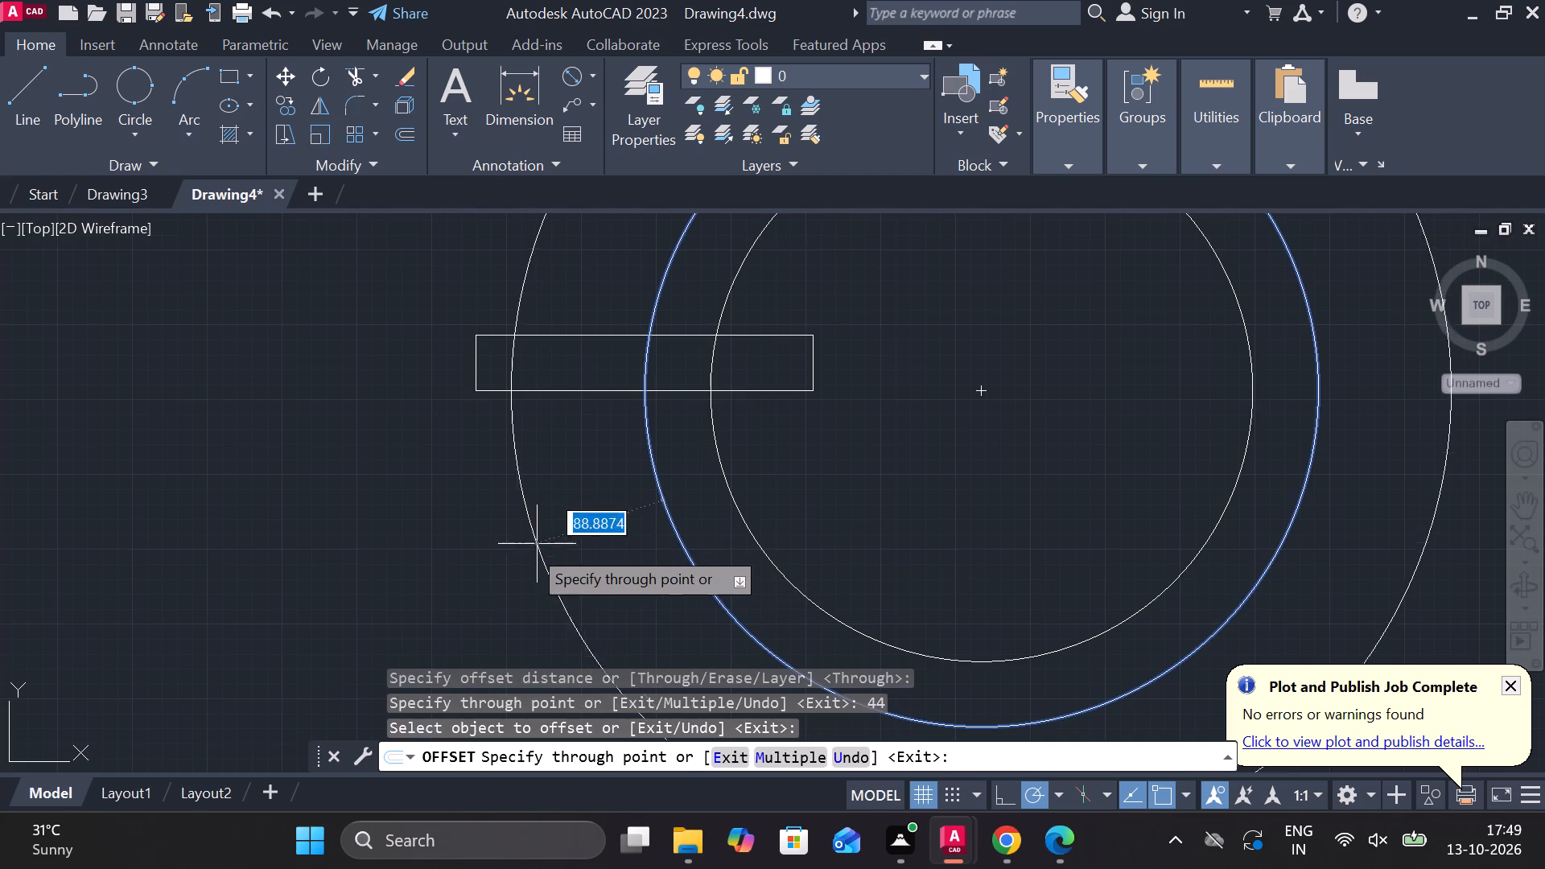
pyautogui.write('44')
pyautogui.press('space')
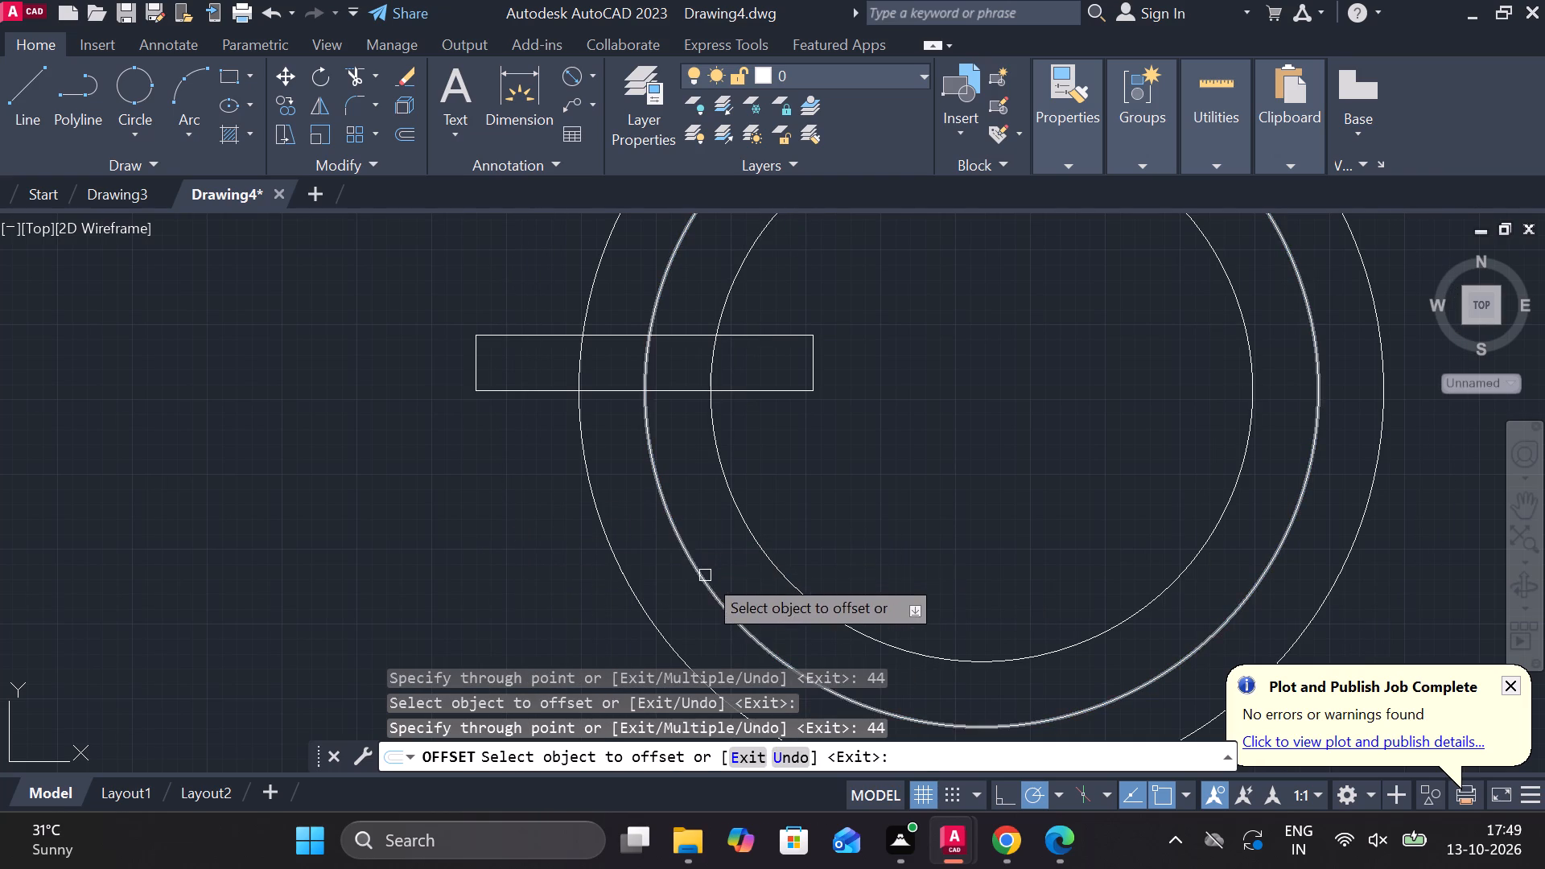
# Offset the 450-diameter circle by 65 to the inside.
pyautogui.click(705, 575)
pyautogui.scroll(1, 882, 510)
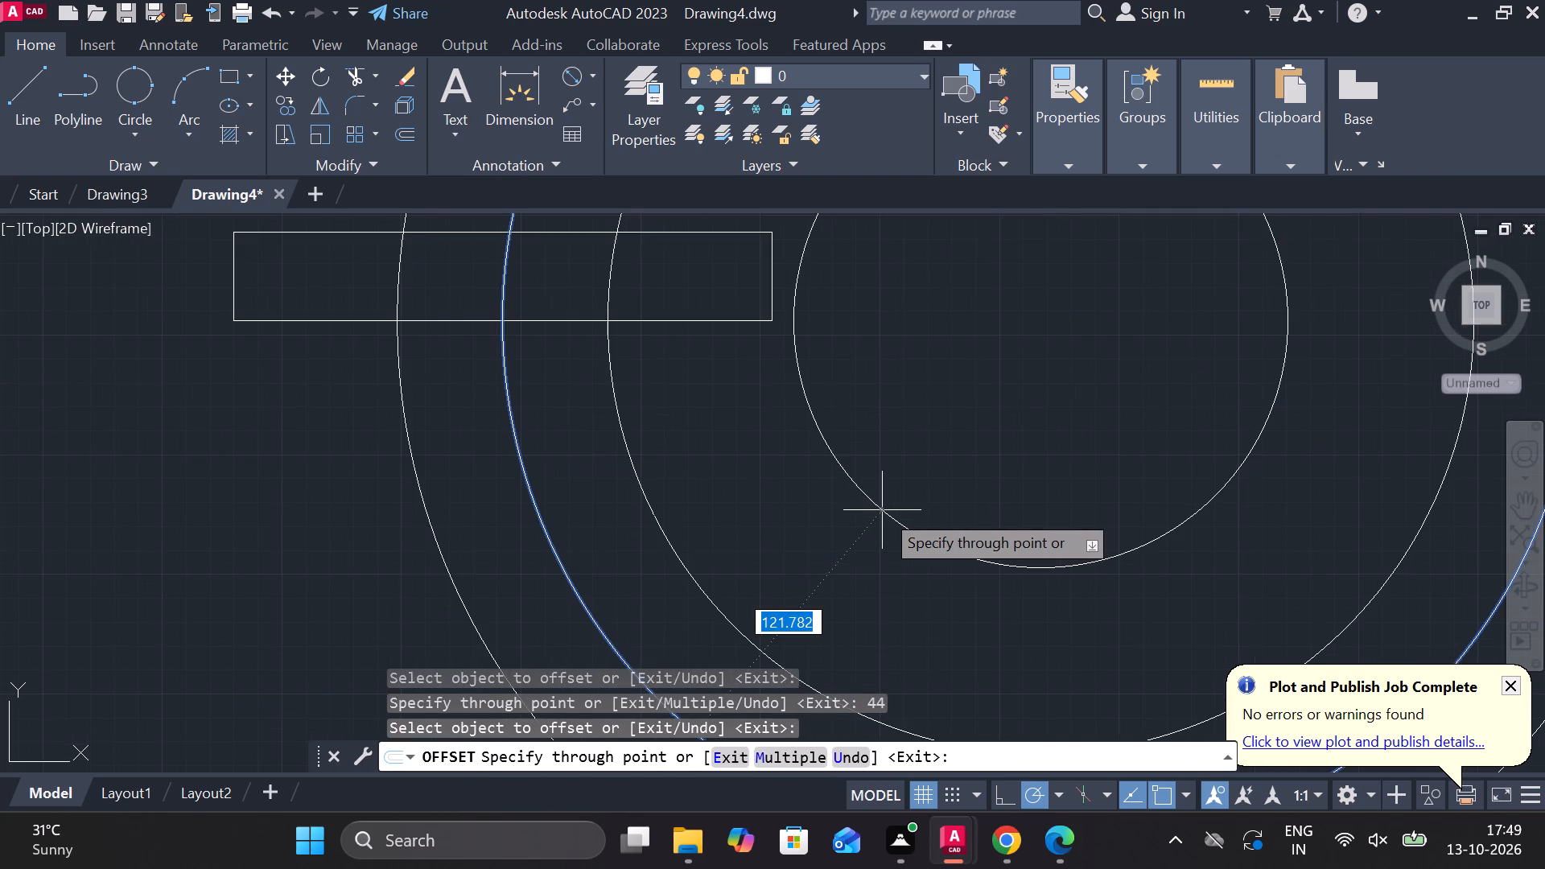
pyautogui.write('65')
pyautogui.press('space')
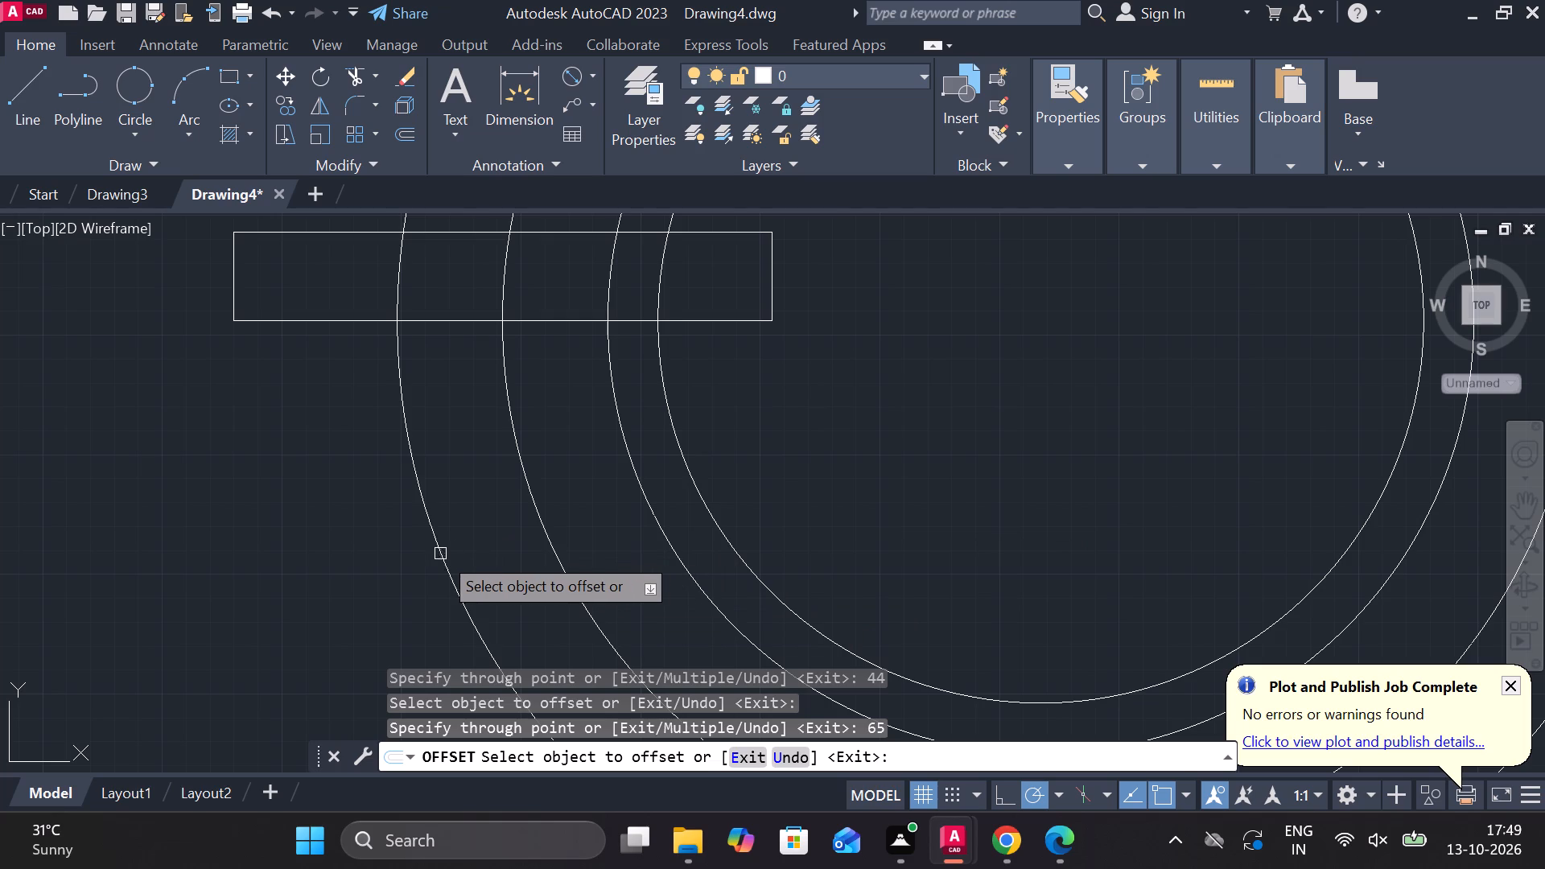
# Offset the 450-diameter circle by 65 to the outside.
pyautogui.click(533, 515)
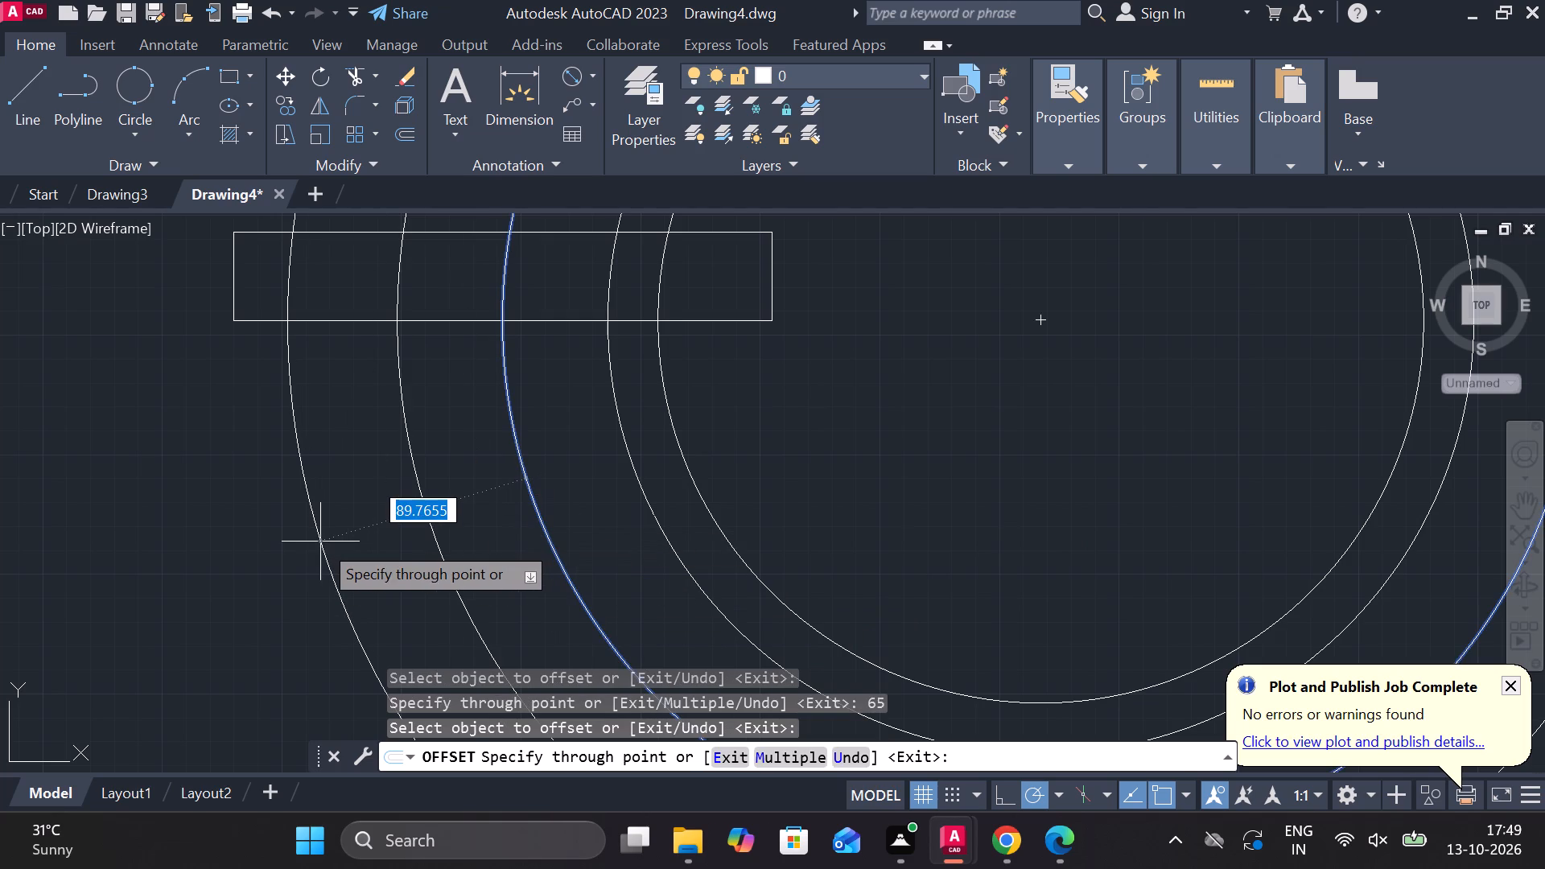
pyautogui.write('65')
pyautogui.press('Return')
pyautogui.scroll(-2, 320, 542)
pyautogui.moveTo(564, 493); pyautogui.dragTo(586, 490, button='middle')
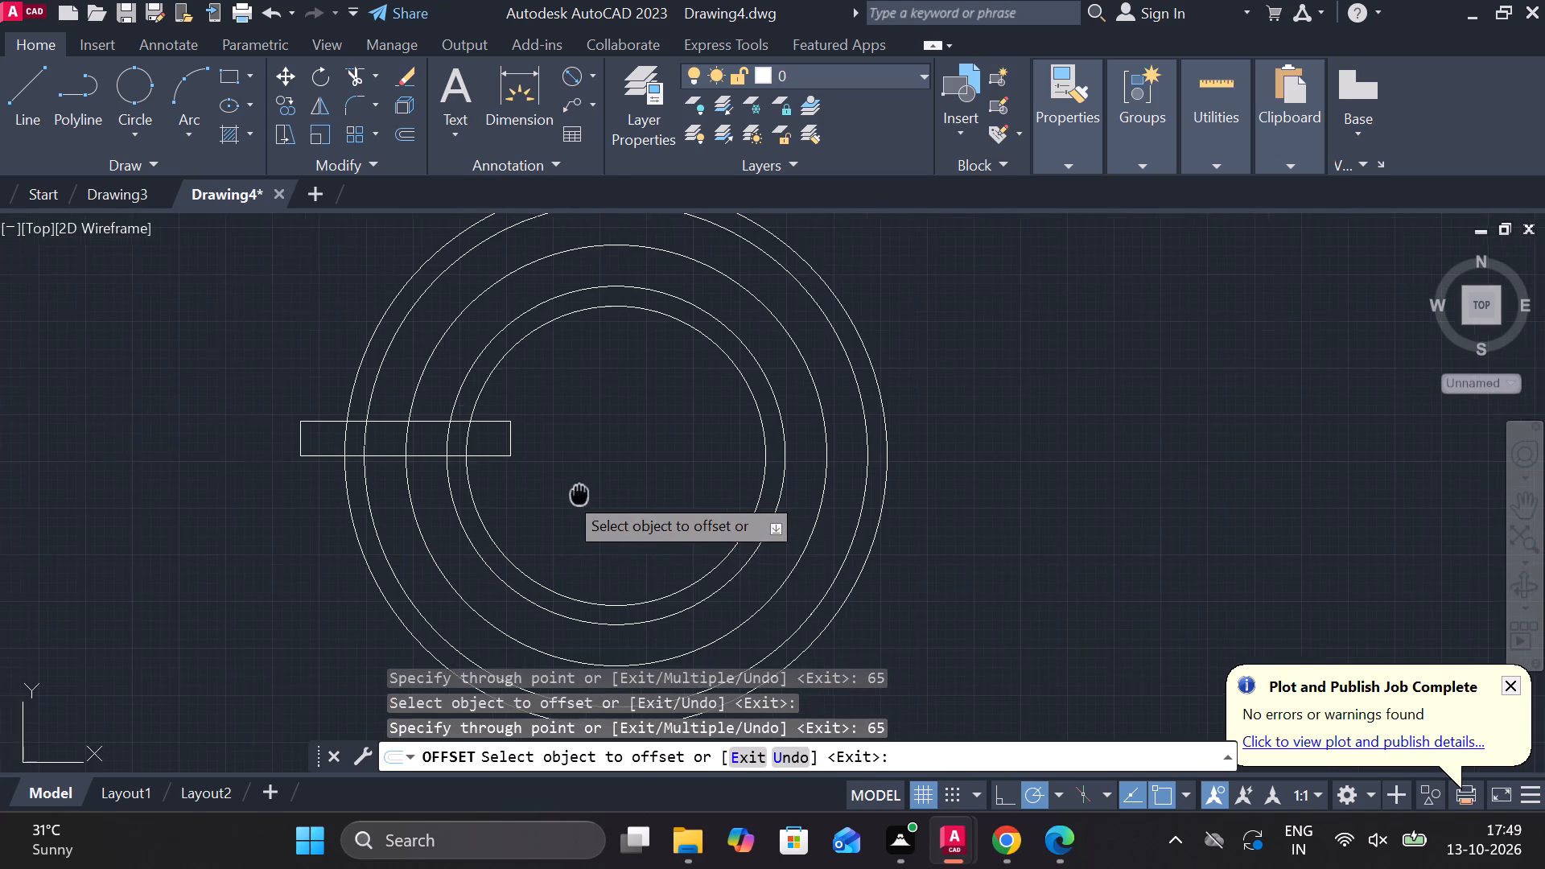
pyautogui.moveTo(586, 490); pyautogui.dragTo(691, 409, button='middle')
pyautogui.scroll(1, 682, 404)
pyautogui.moveTo(673, 400); pyautogui.dragTo(791, 459, button='middle')
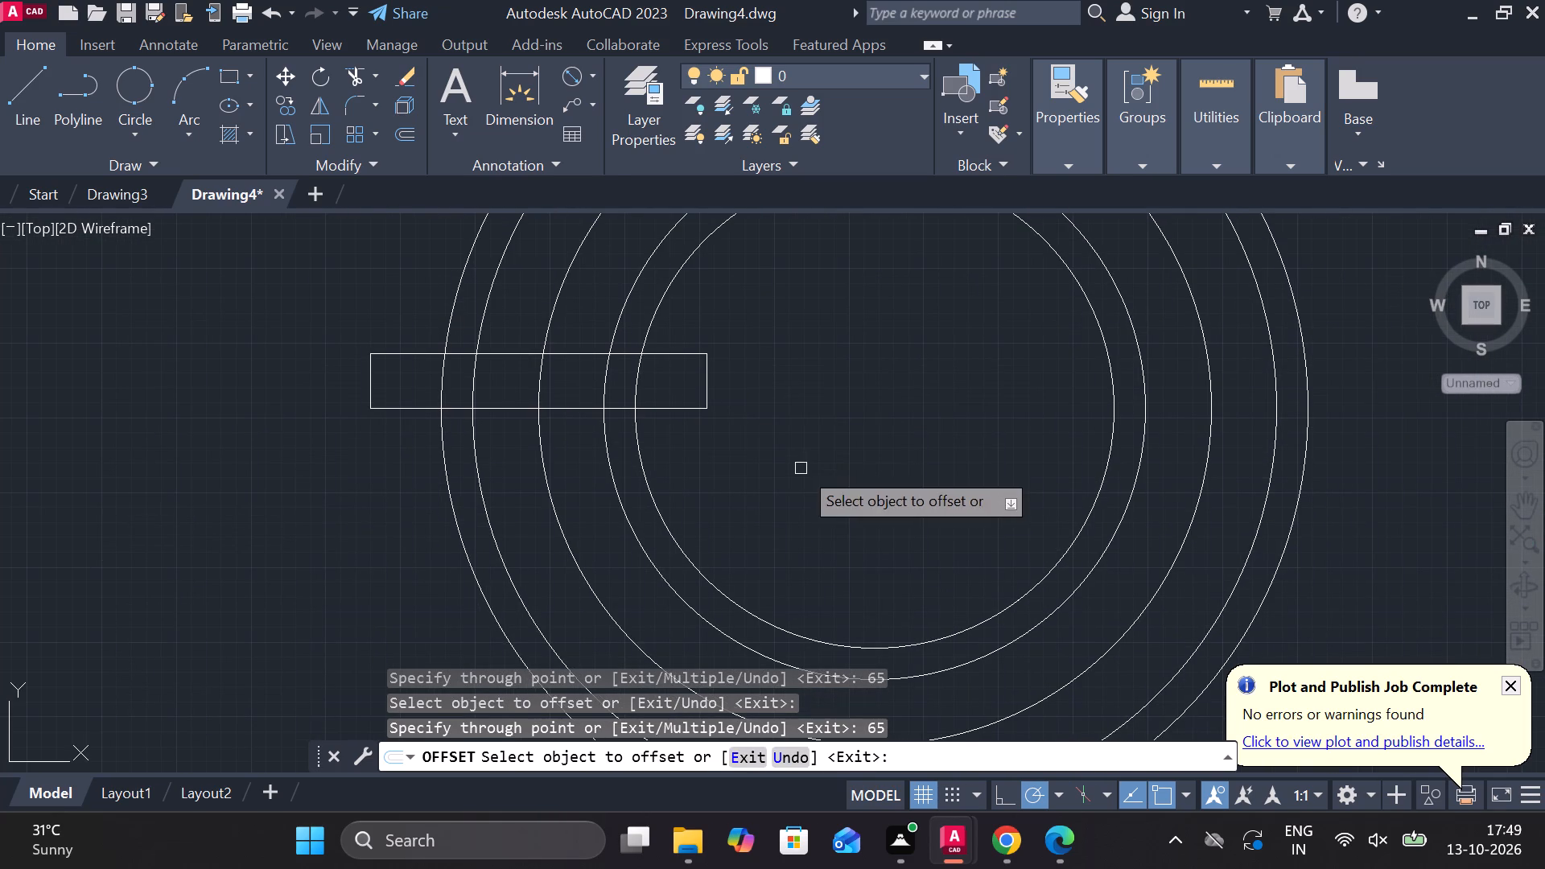
pyautogui.press('Escape')
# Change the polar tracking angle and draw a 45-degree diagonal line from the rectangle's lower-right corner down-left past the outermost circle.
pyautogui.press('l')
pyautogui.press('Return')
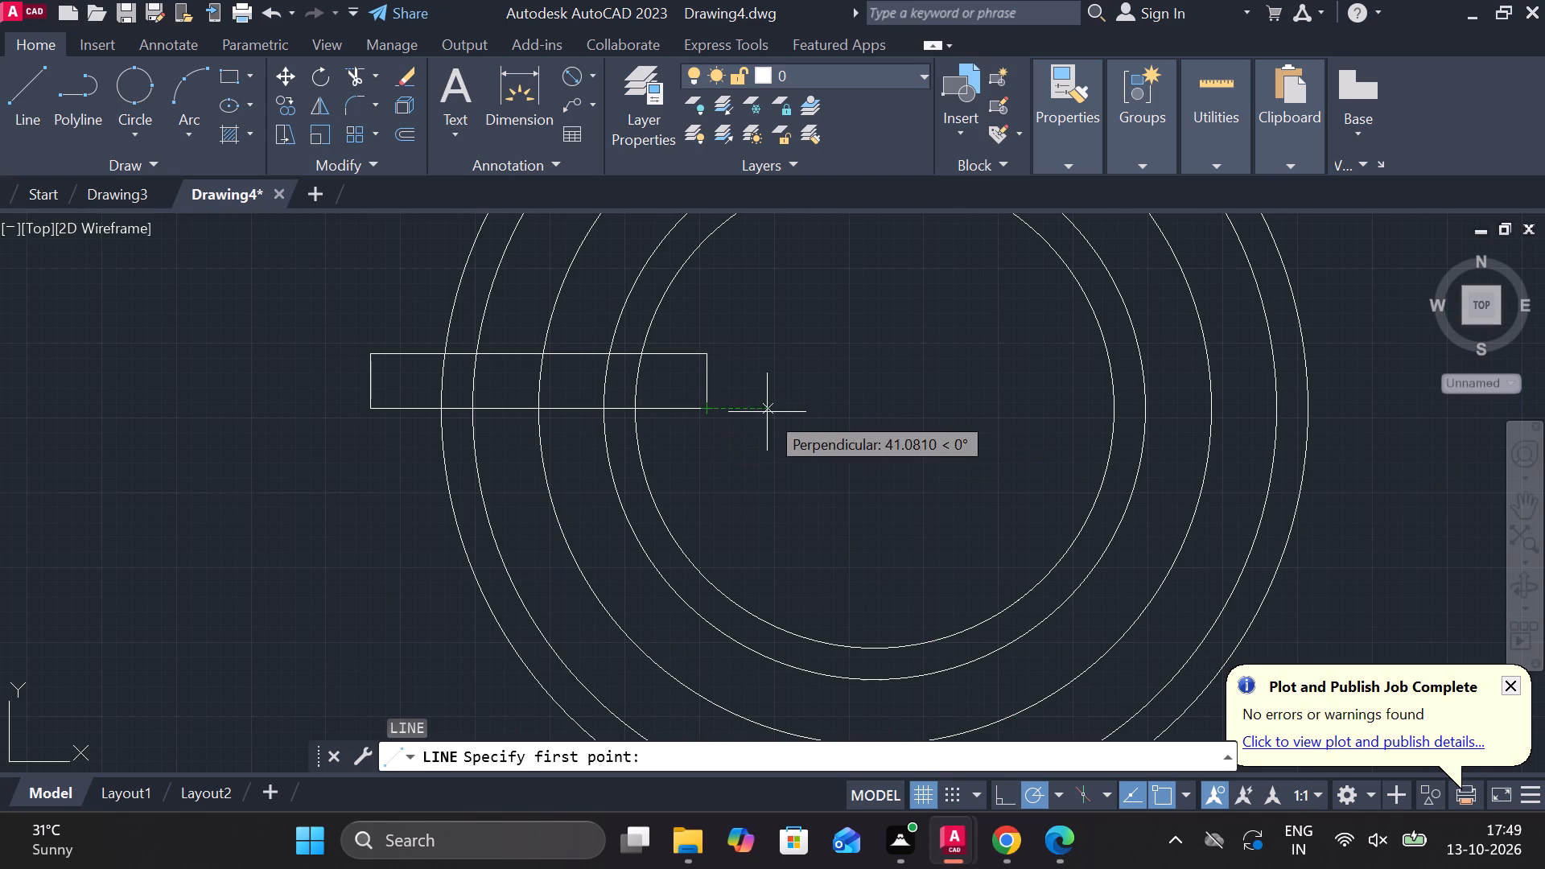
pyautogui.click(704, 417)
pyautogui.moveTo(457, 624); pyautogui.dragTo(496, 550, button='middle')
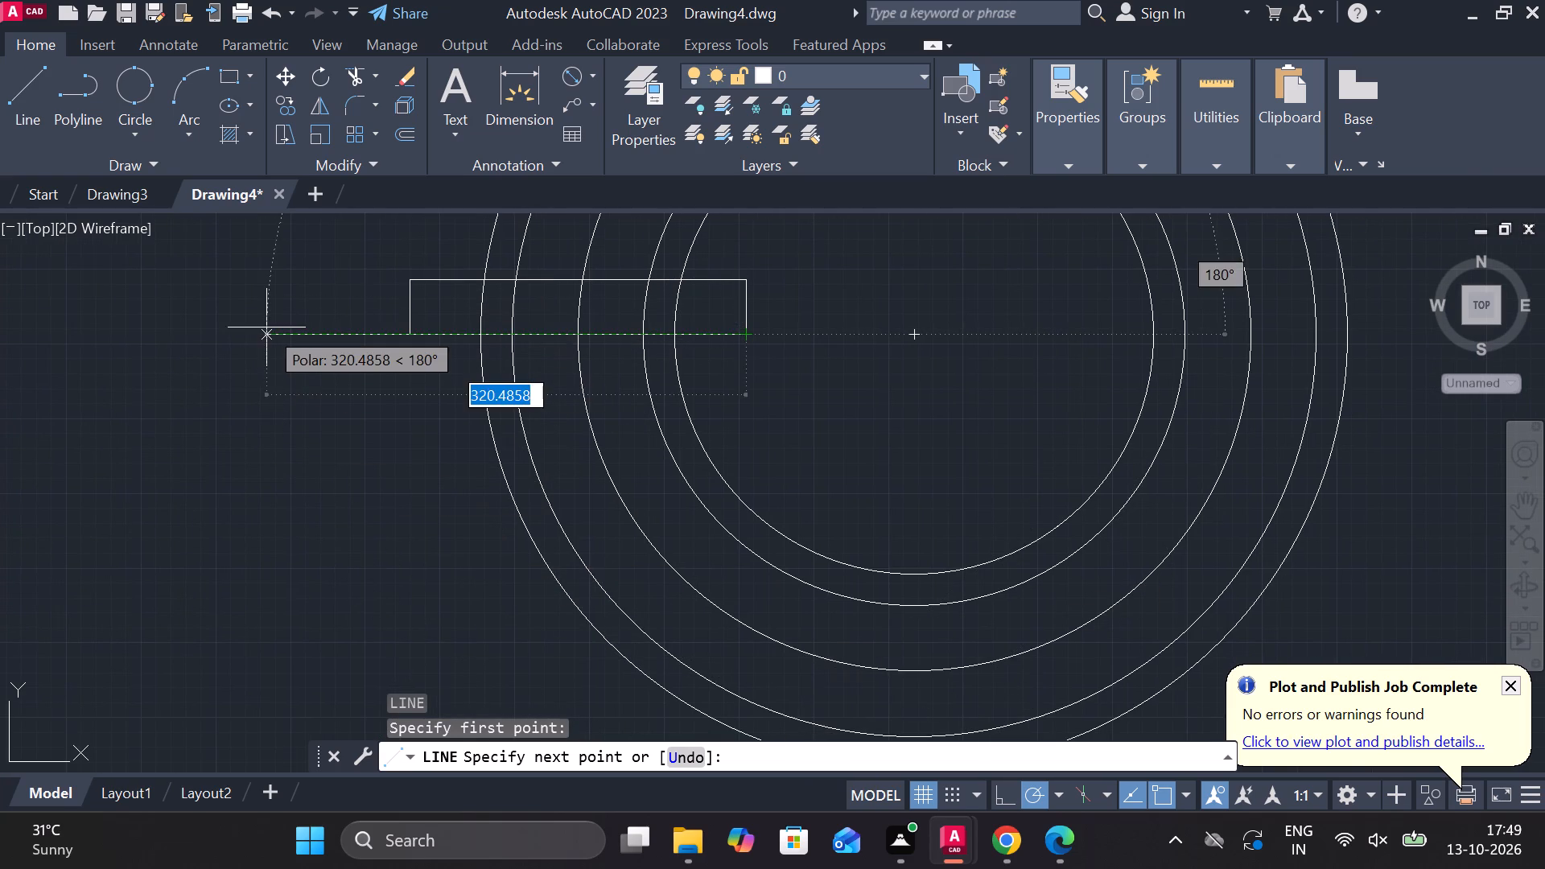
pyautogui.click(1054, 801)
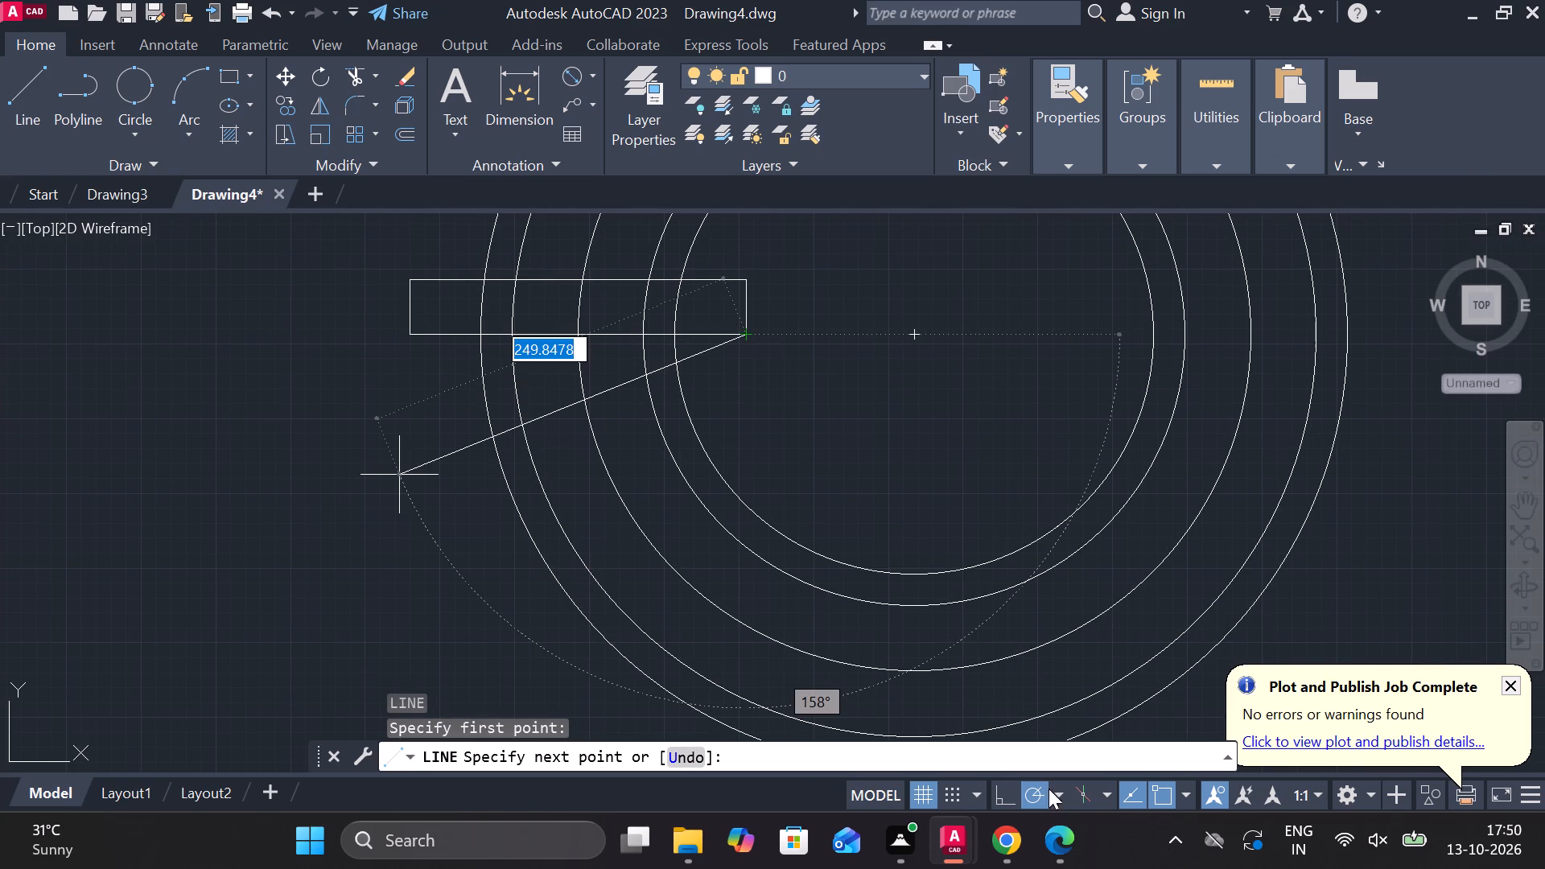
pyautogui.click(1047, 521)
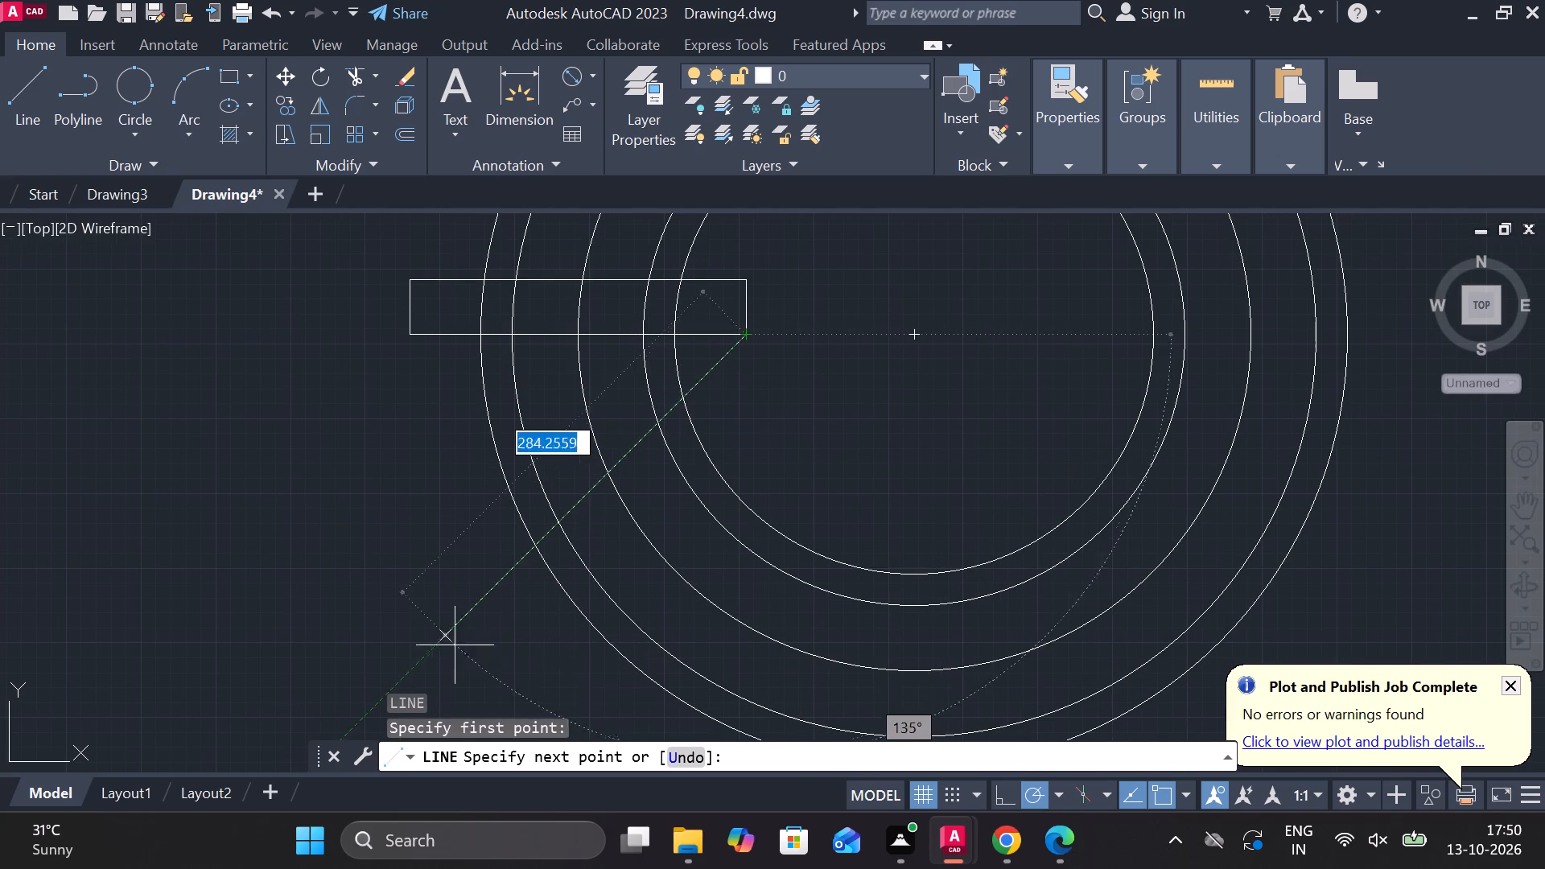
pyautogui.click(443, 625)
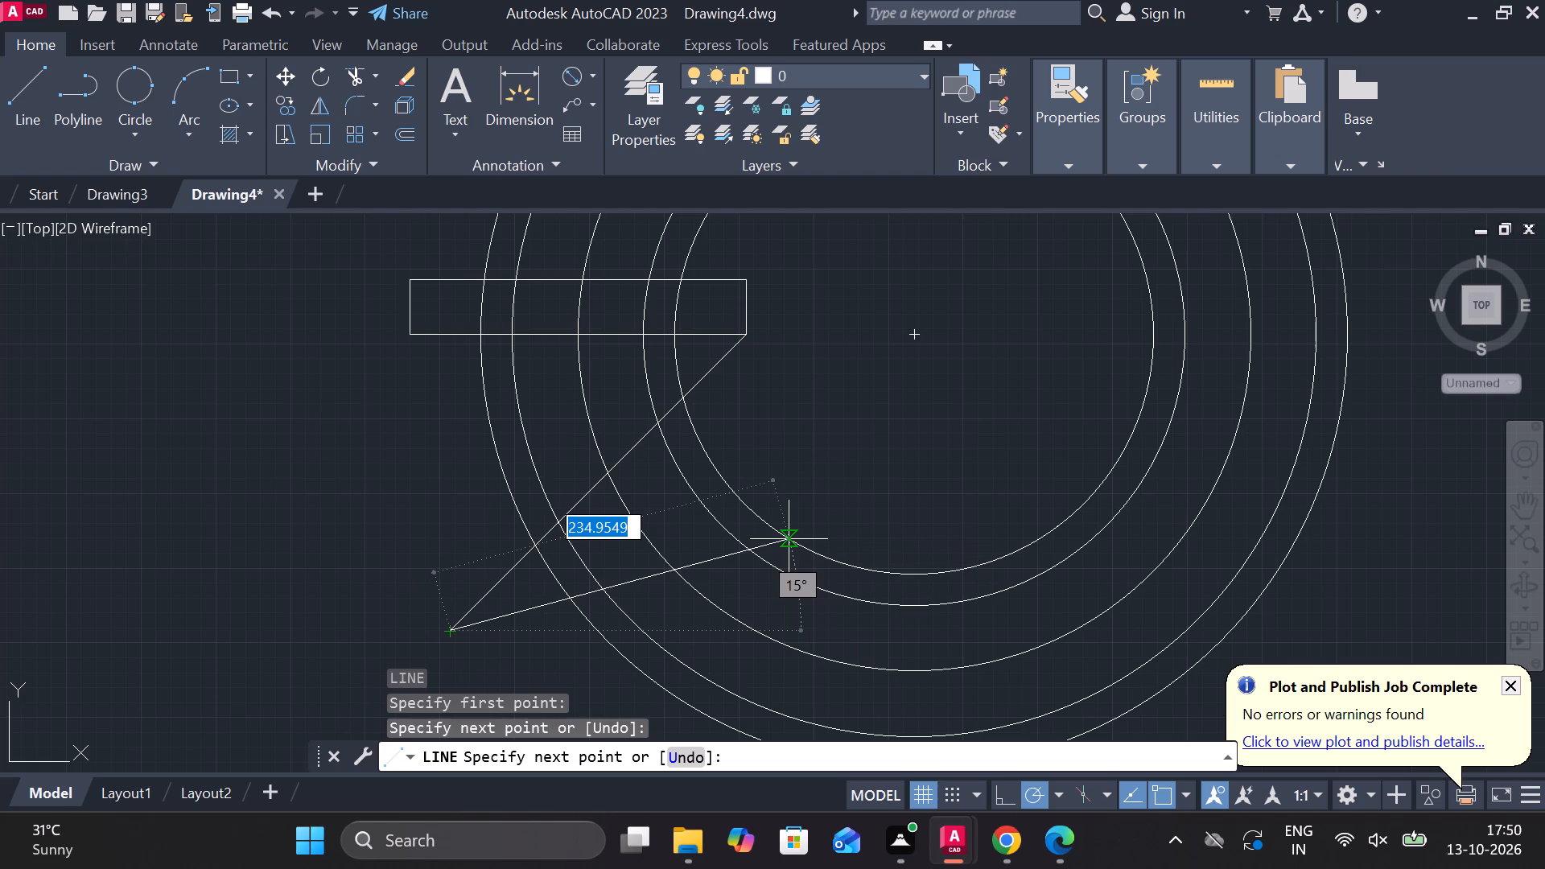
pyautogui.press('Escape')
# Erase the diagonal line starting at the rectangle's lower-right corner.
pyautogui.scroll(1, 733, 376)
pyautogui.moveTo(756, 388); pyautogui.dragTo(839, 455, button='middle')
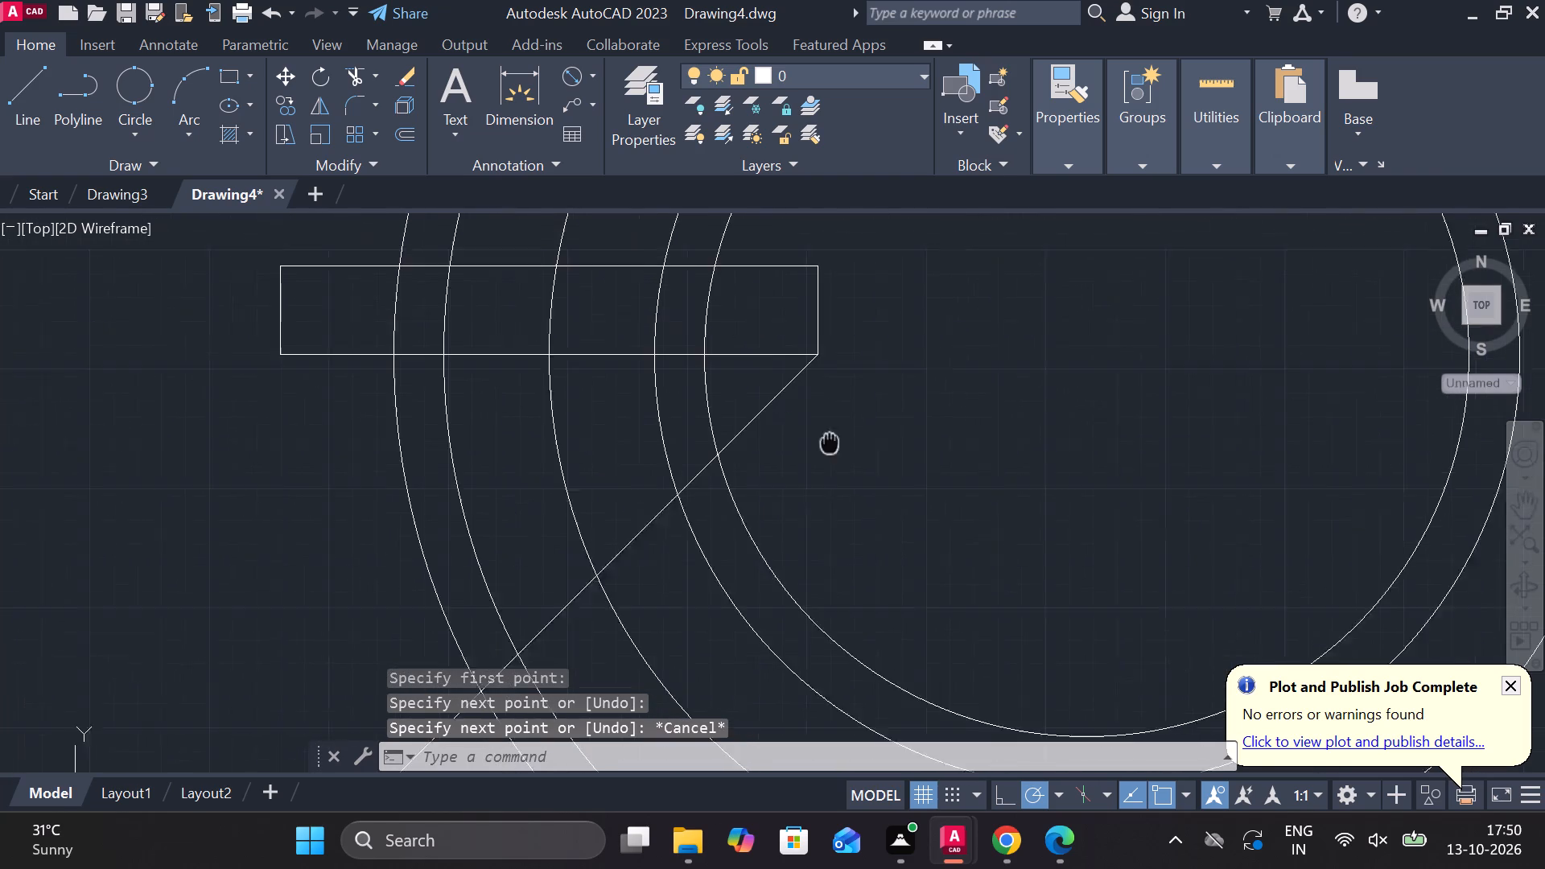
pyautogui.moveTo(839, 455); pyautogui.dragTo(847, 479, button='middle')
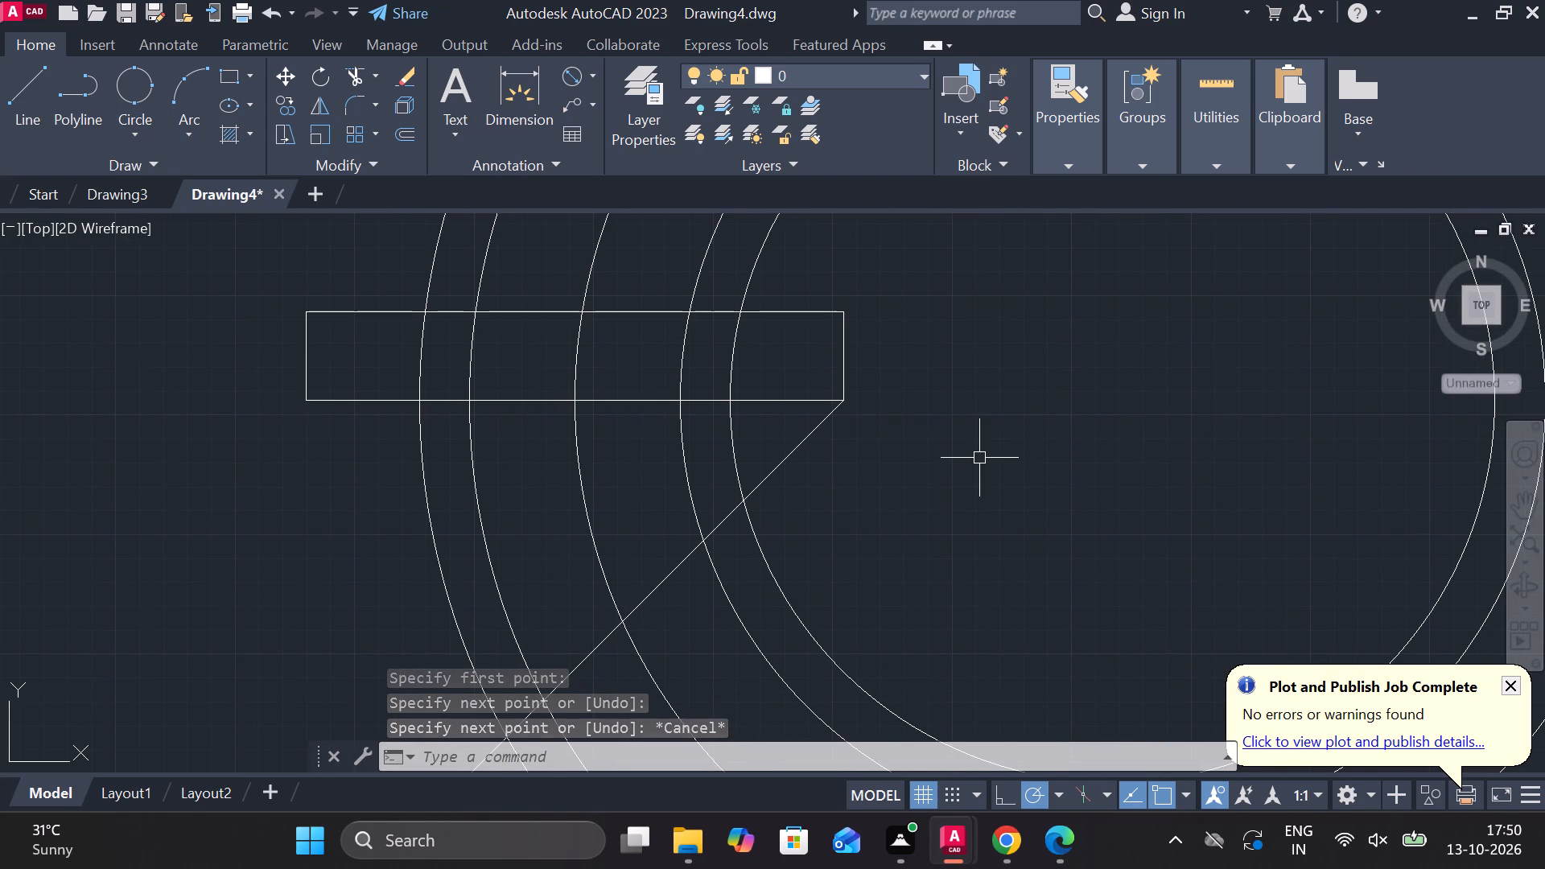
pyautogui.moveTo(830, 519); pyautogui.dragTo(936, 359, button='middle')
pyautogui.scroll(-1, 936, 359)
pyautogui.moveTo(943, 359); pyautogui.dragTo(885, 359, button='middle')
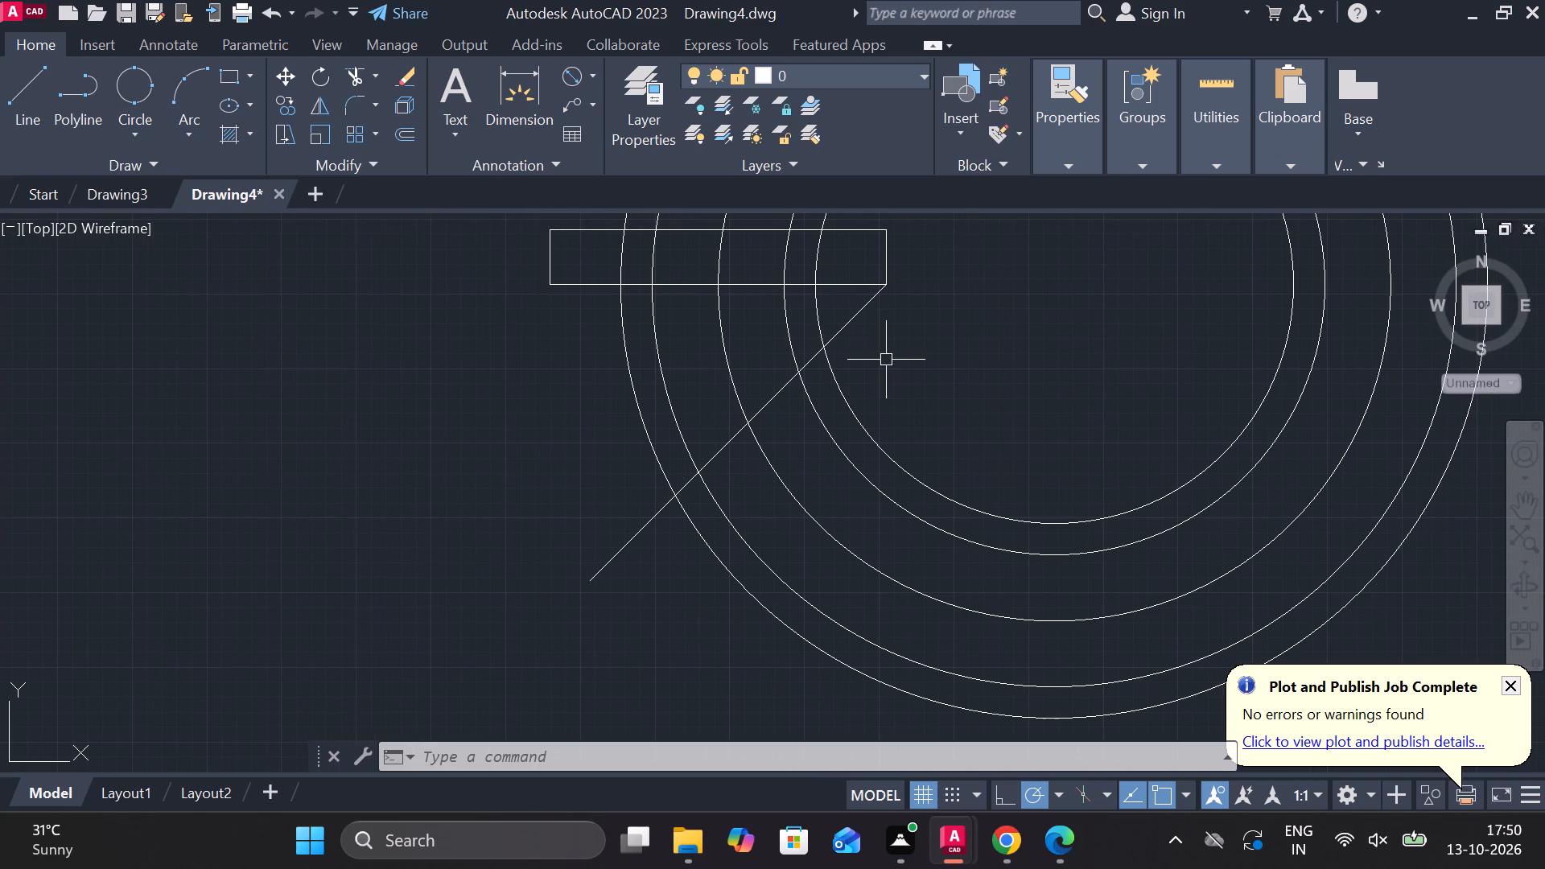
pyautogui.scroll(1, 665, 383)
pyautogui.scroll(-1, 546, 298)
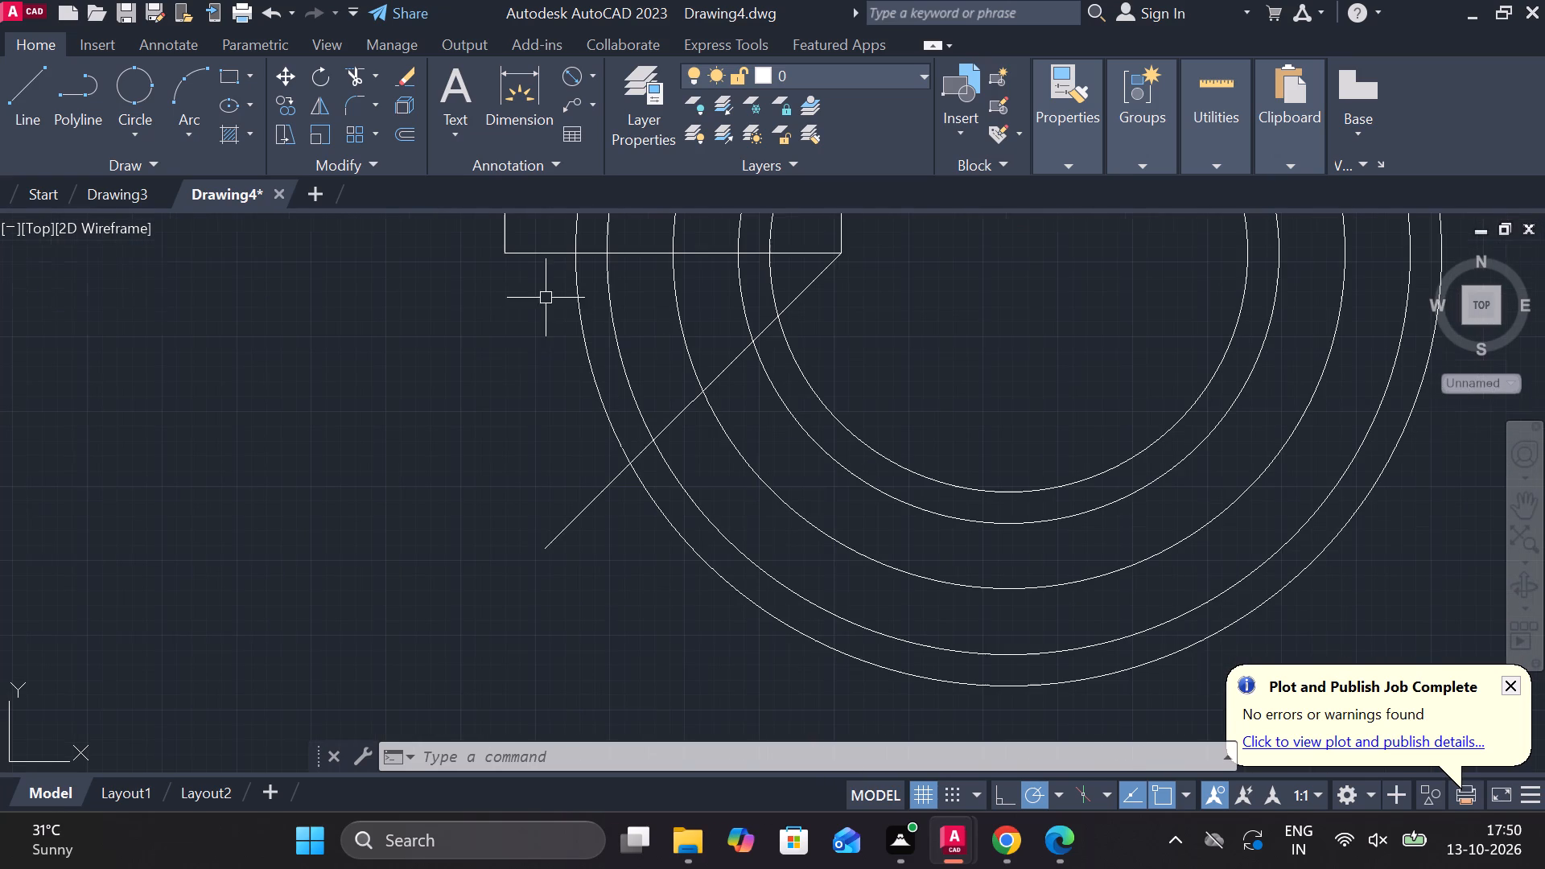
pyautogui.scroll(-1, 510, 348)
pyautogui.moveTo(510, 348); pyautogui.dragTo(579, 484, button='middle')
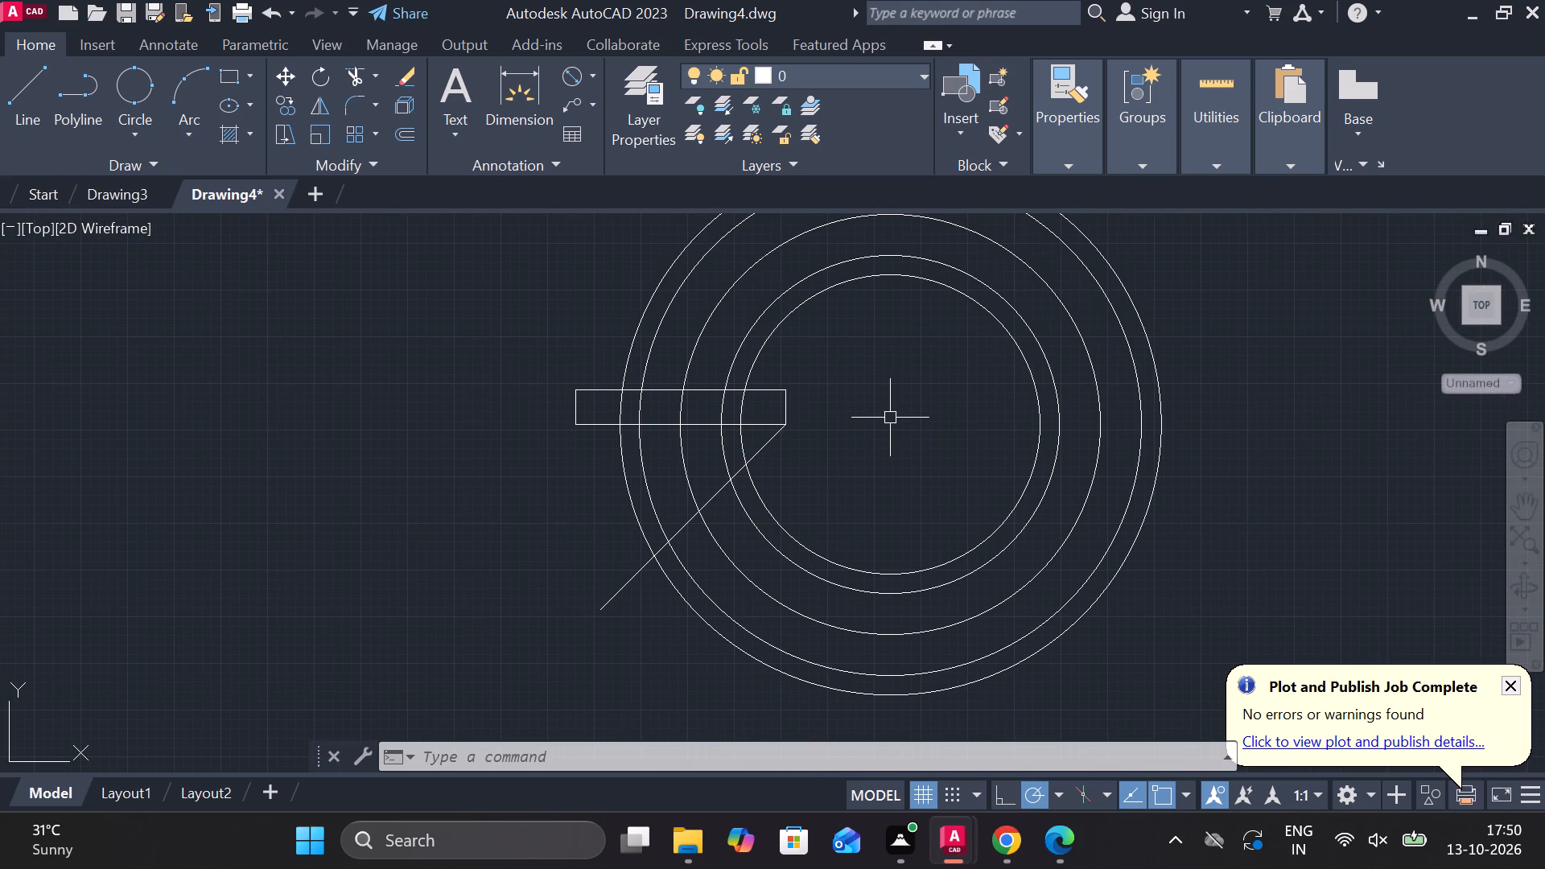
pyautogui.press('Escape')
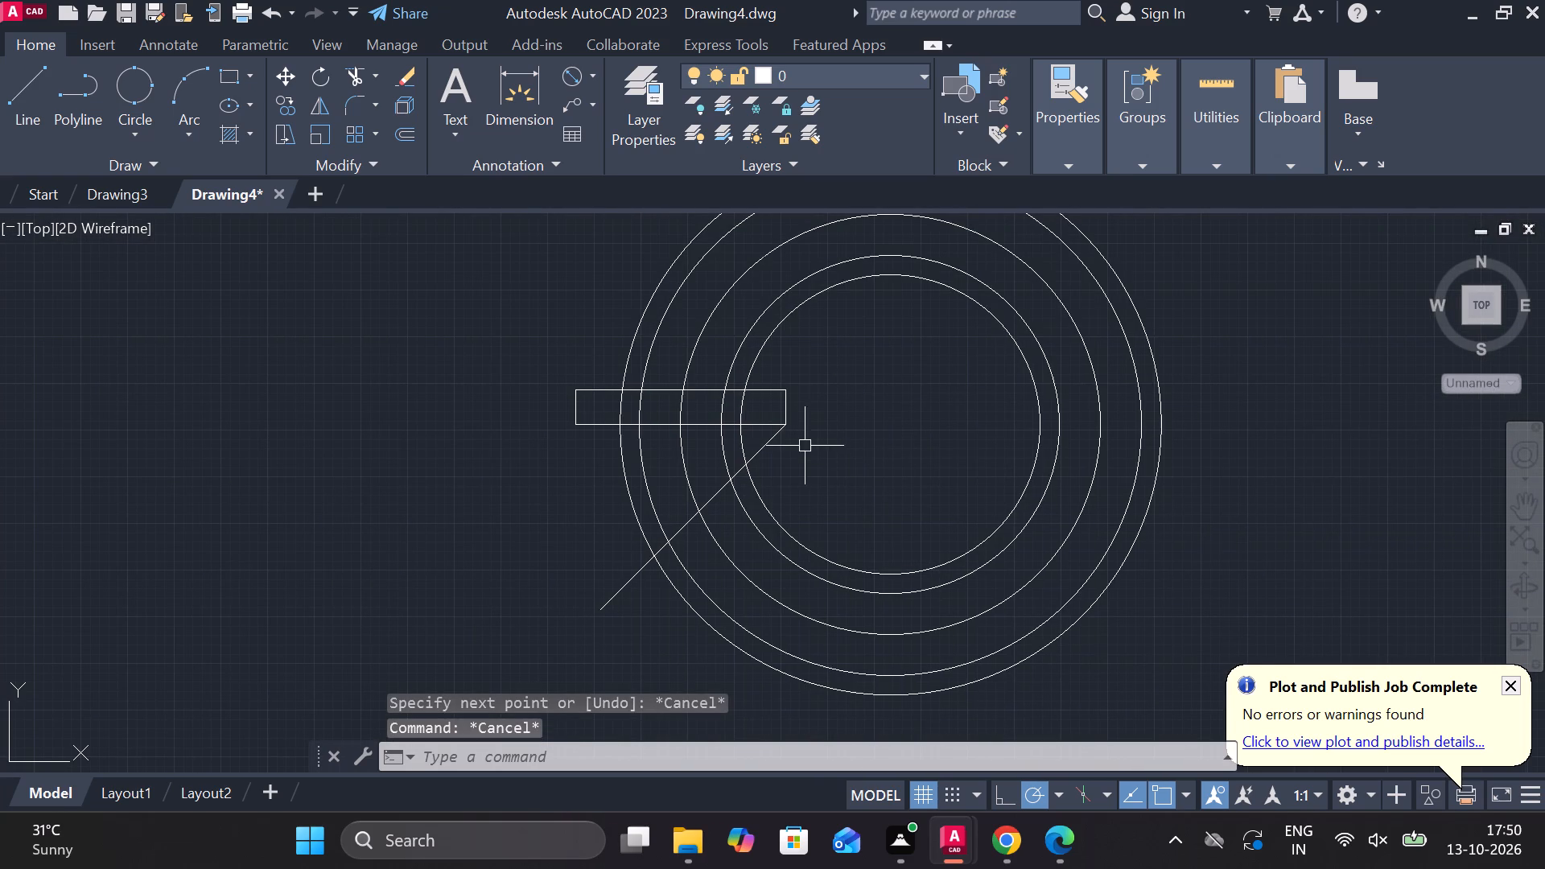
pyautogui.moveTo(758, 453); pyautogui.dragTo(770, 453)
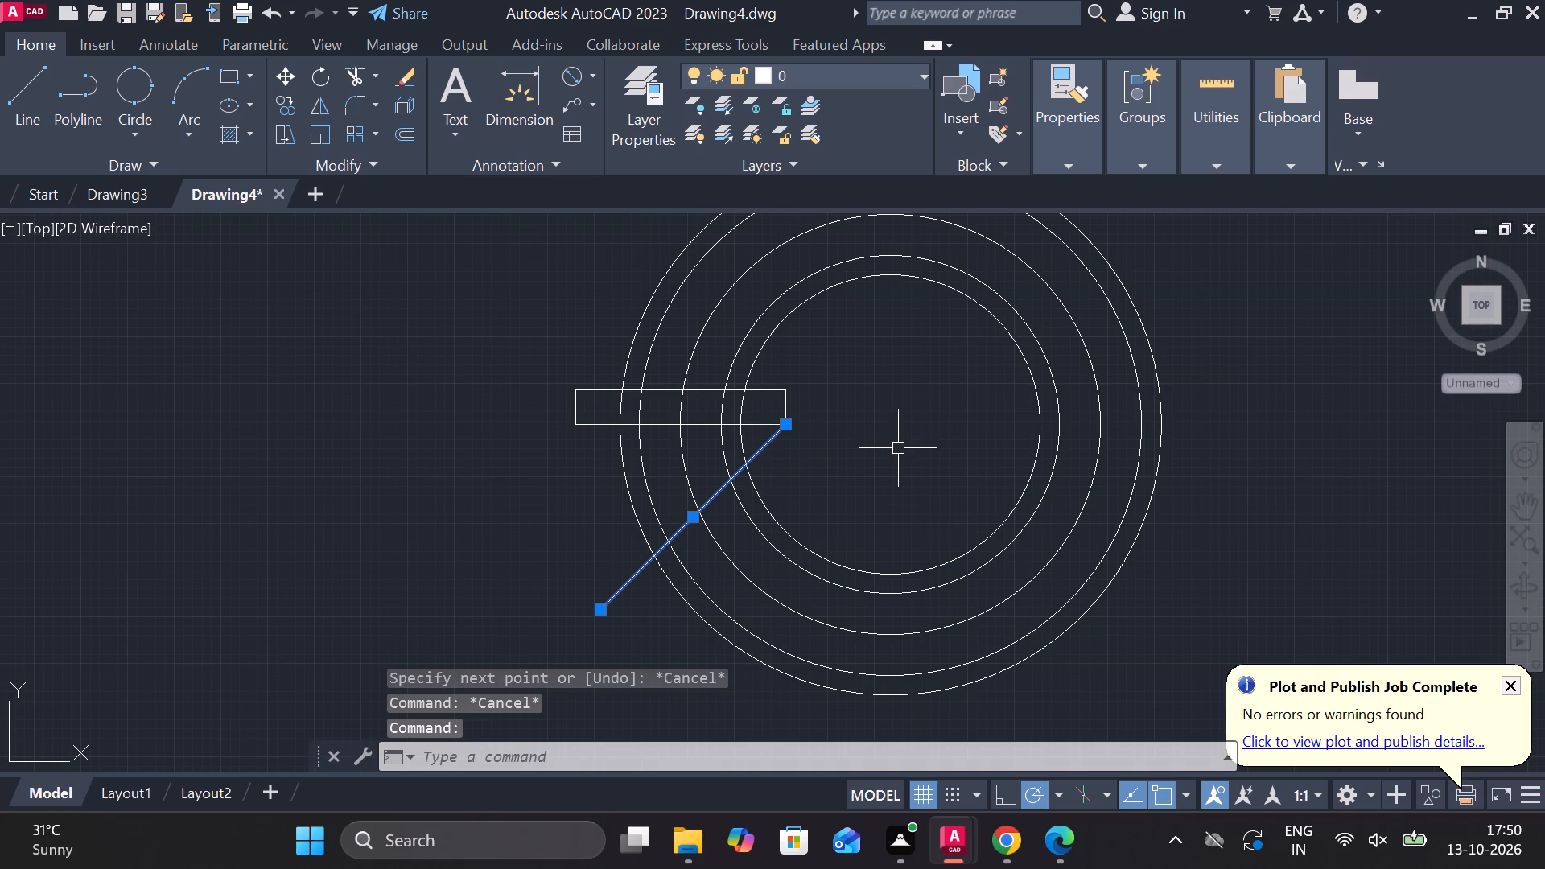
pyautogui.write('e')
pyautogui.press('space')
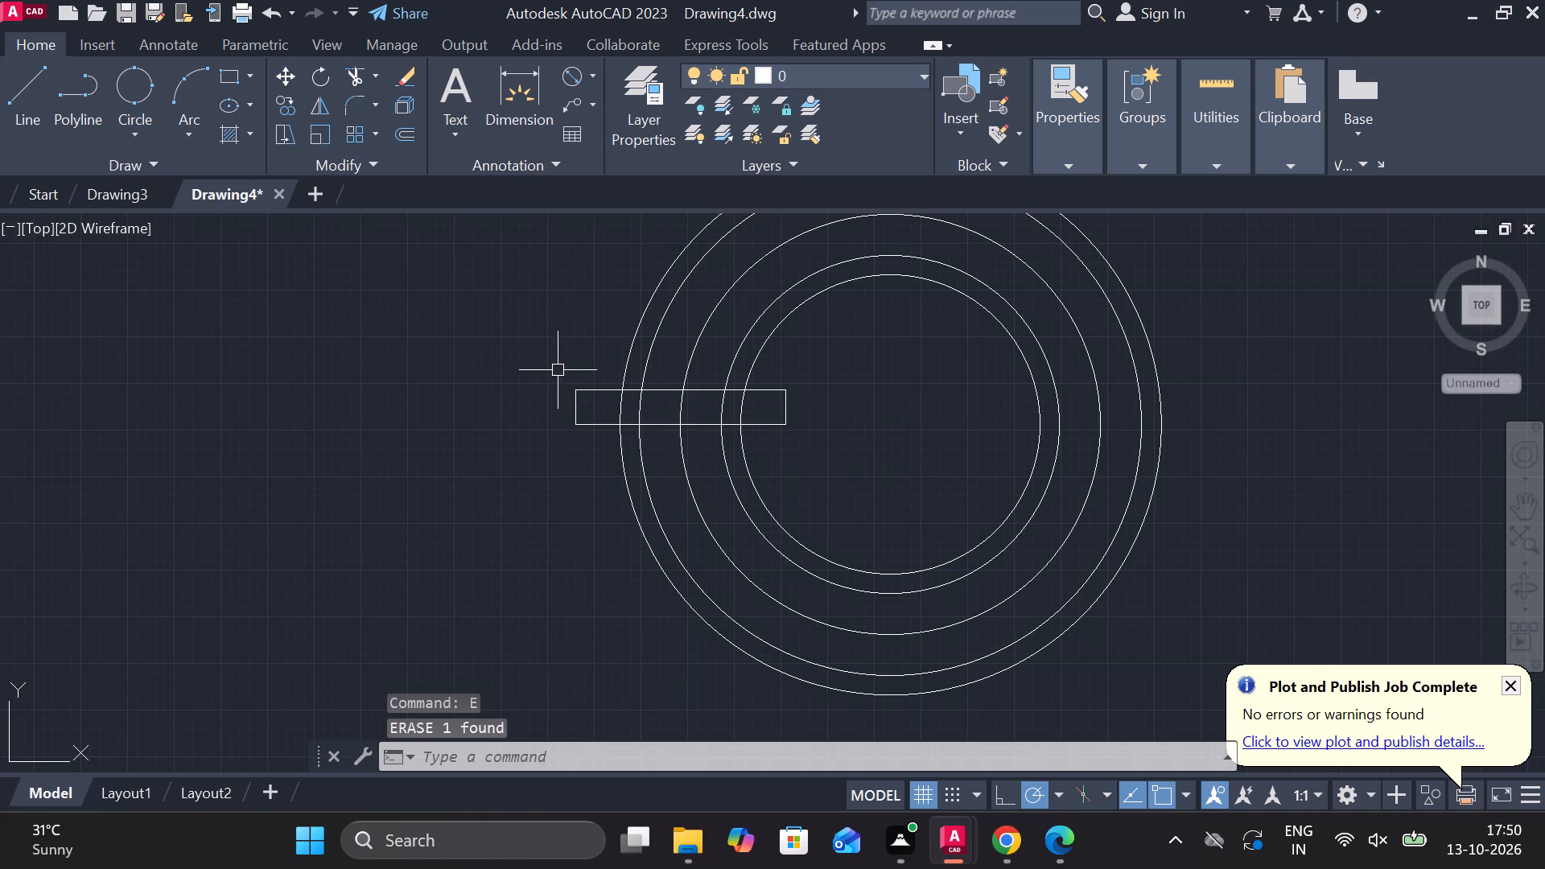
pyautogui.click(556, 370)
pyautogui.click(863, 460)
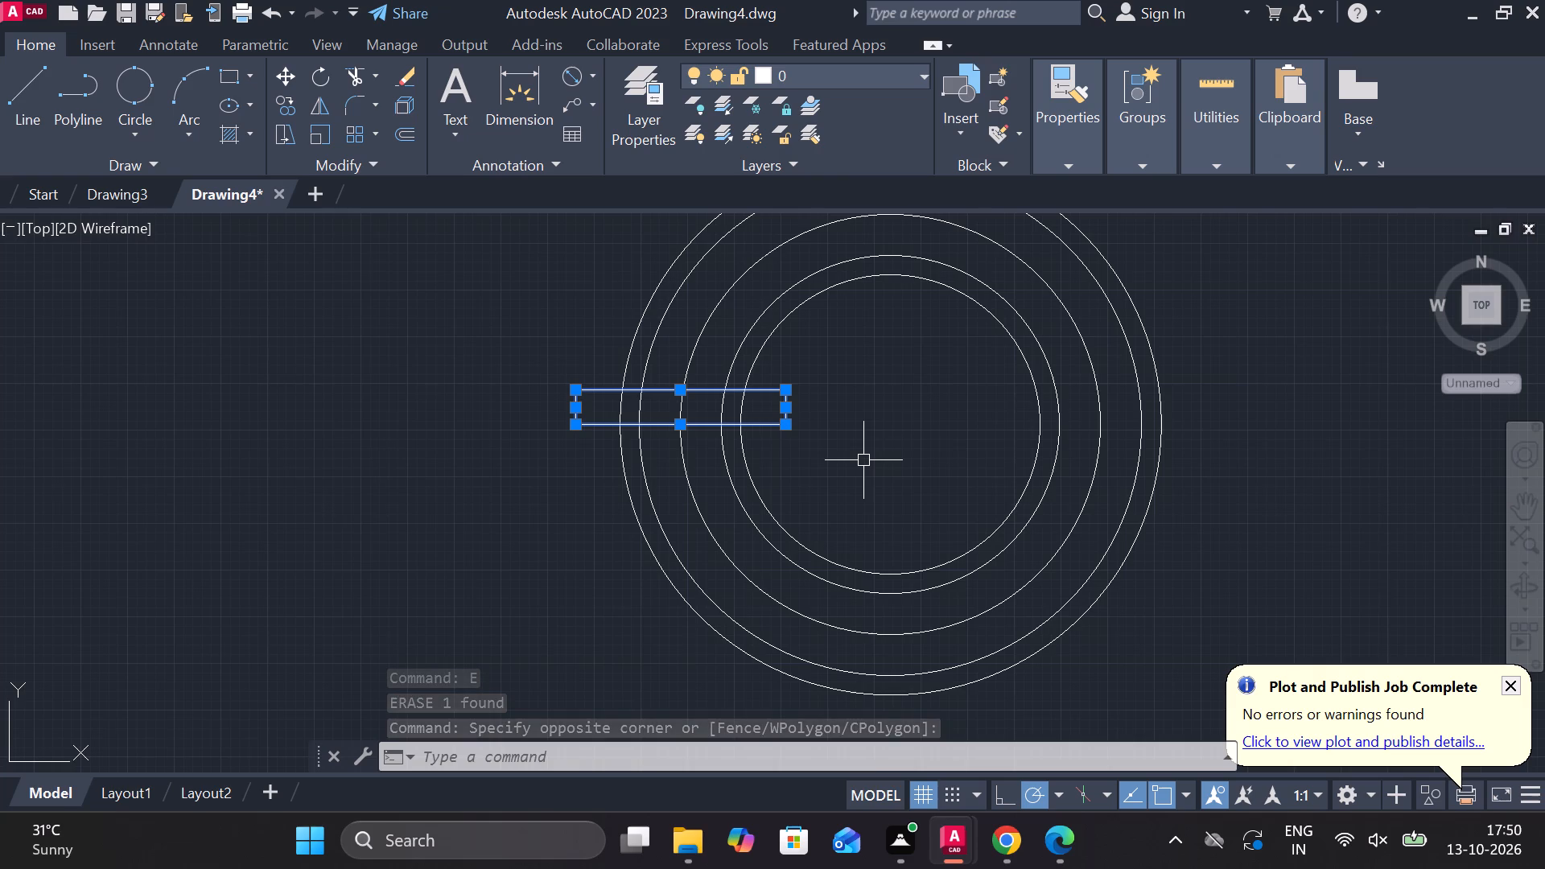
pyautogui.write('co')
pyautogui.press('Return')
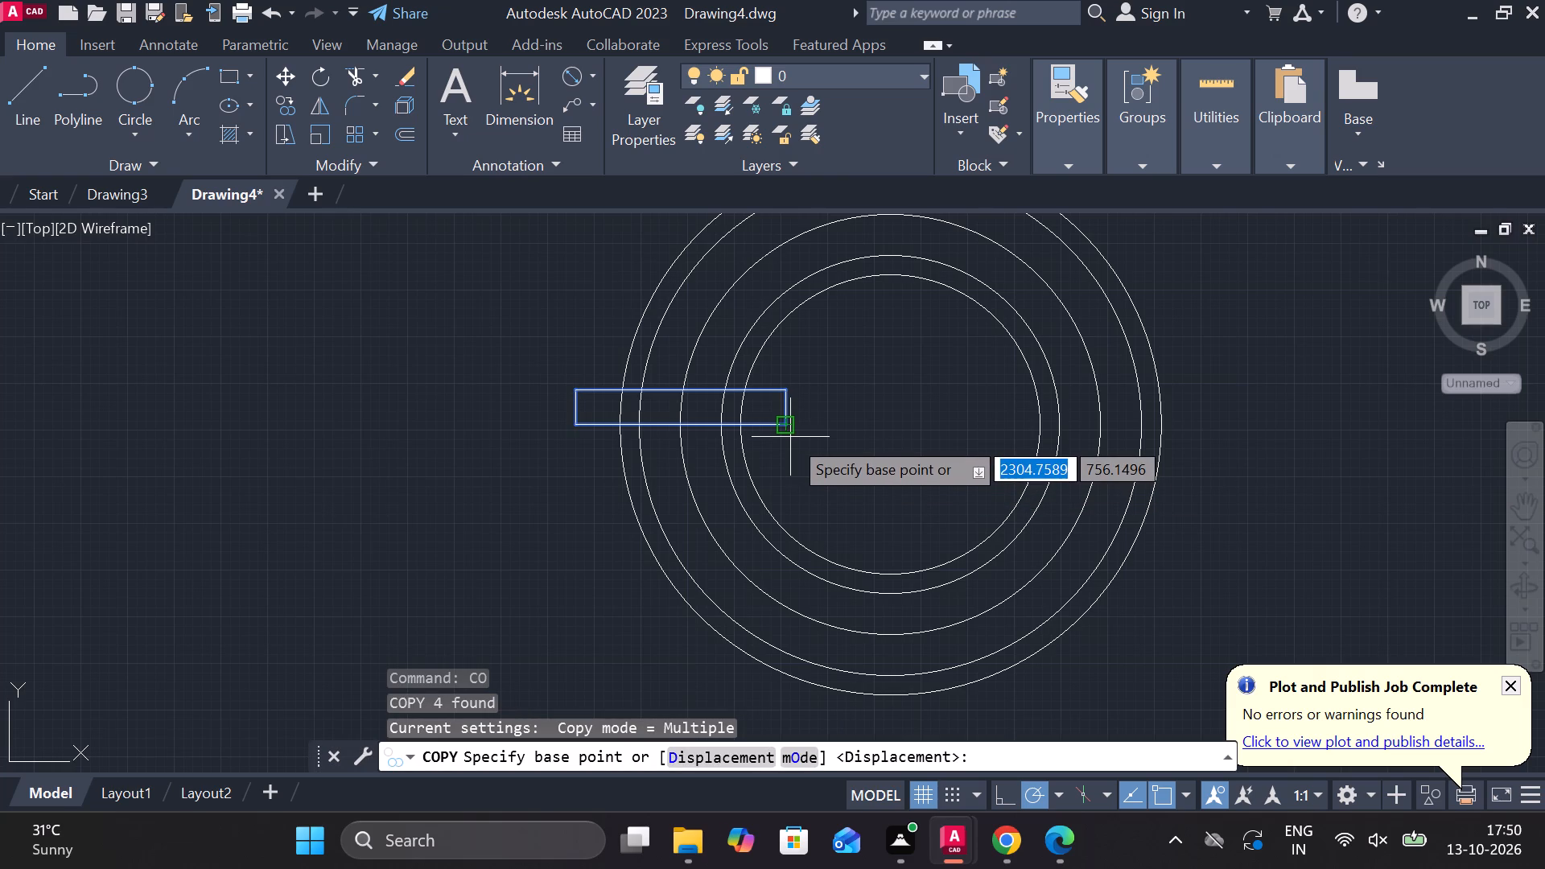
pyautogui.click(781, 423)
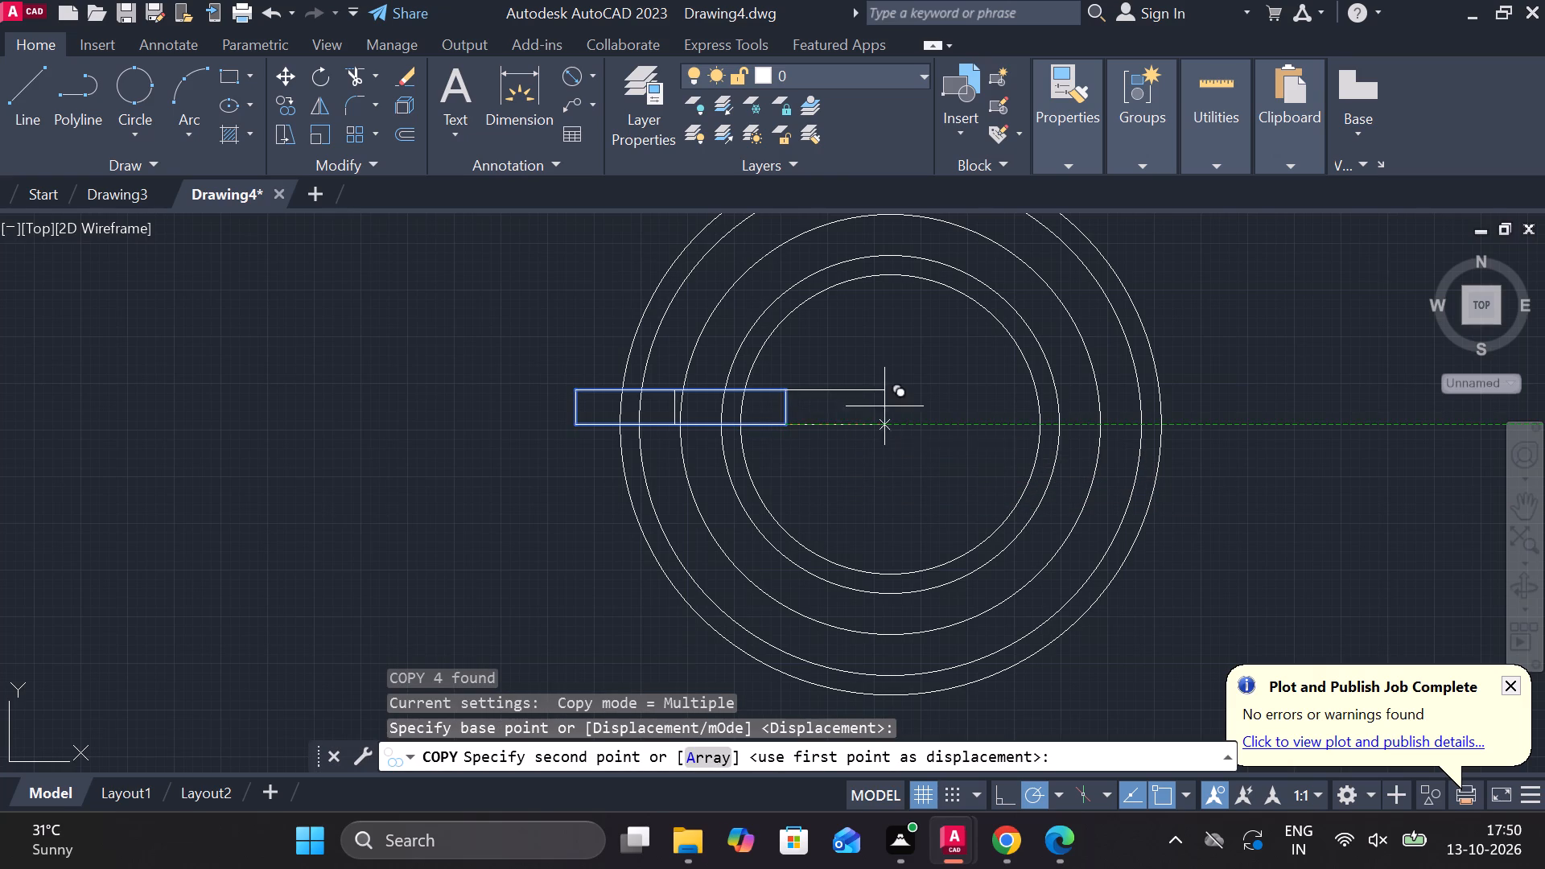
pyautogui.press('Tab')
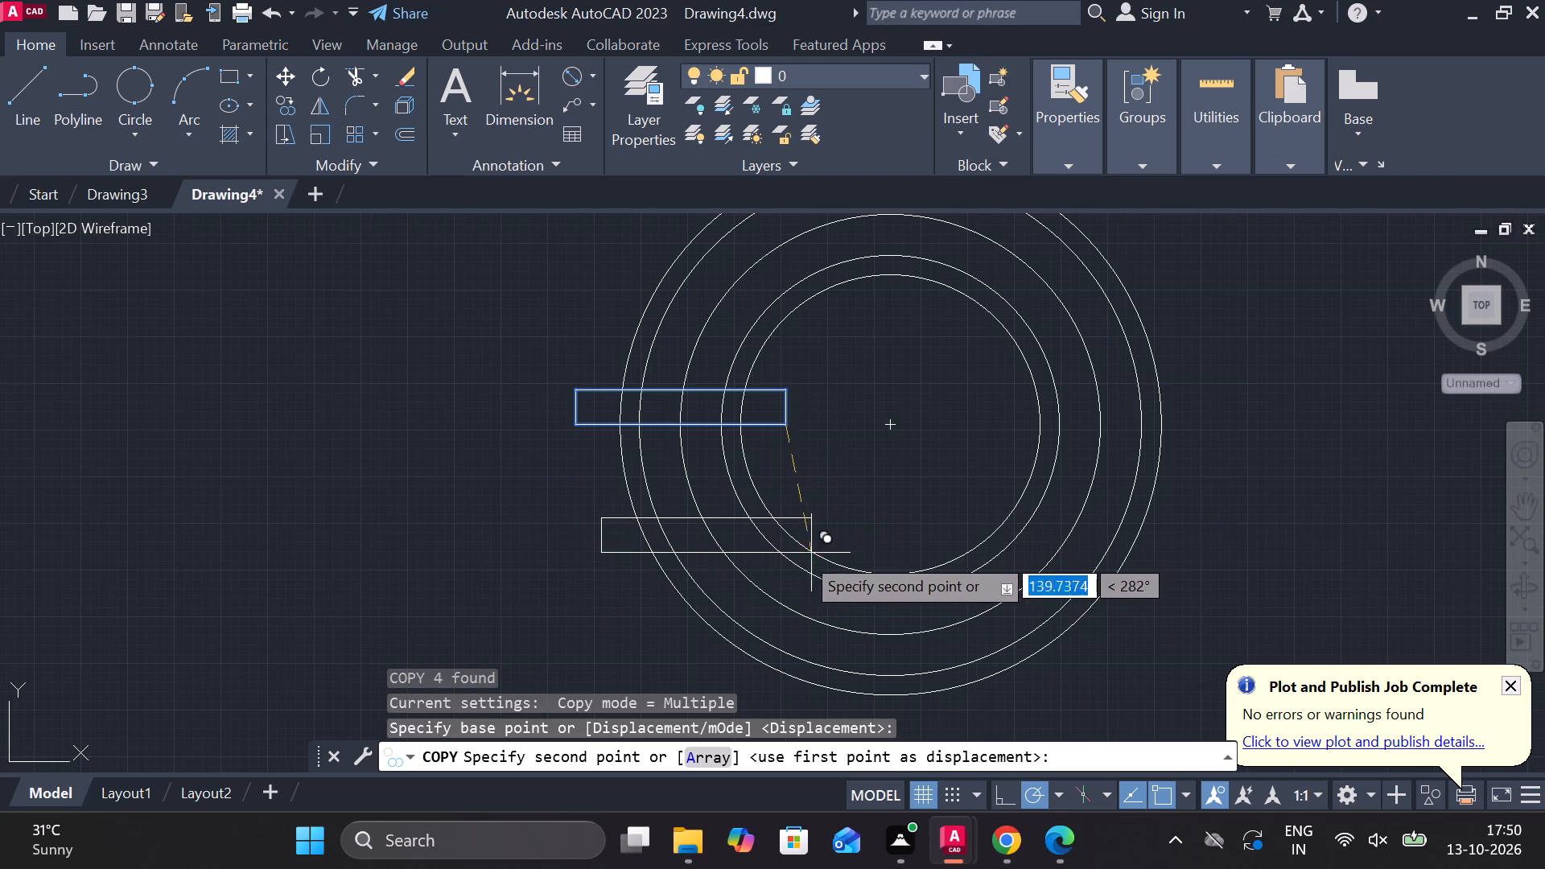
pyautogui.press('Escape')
# Draw a horizontal line from the rectangle's lower-right corner to just past the circles' centre.
pyautogui.click(47, 78)
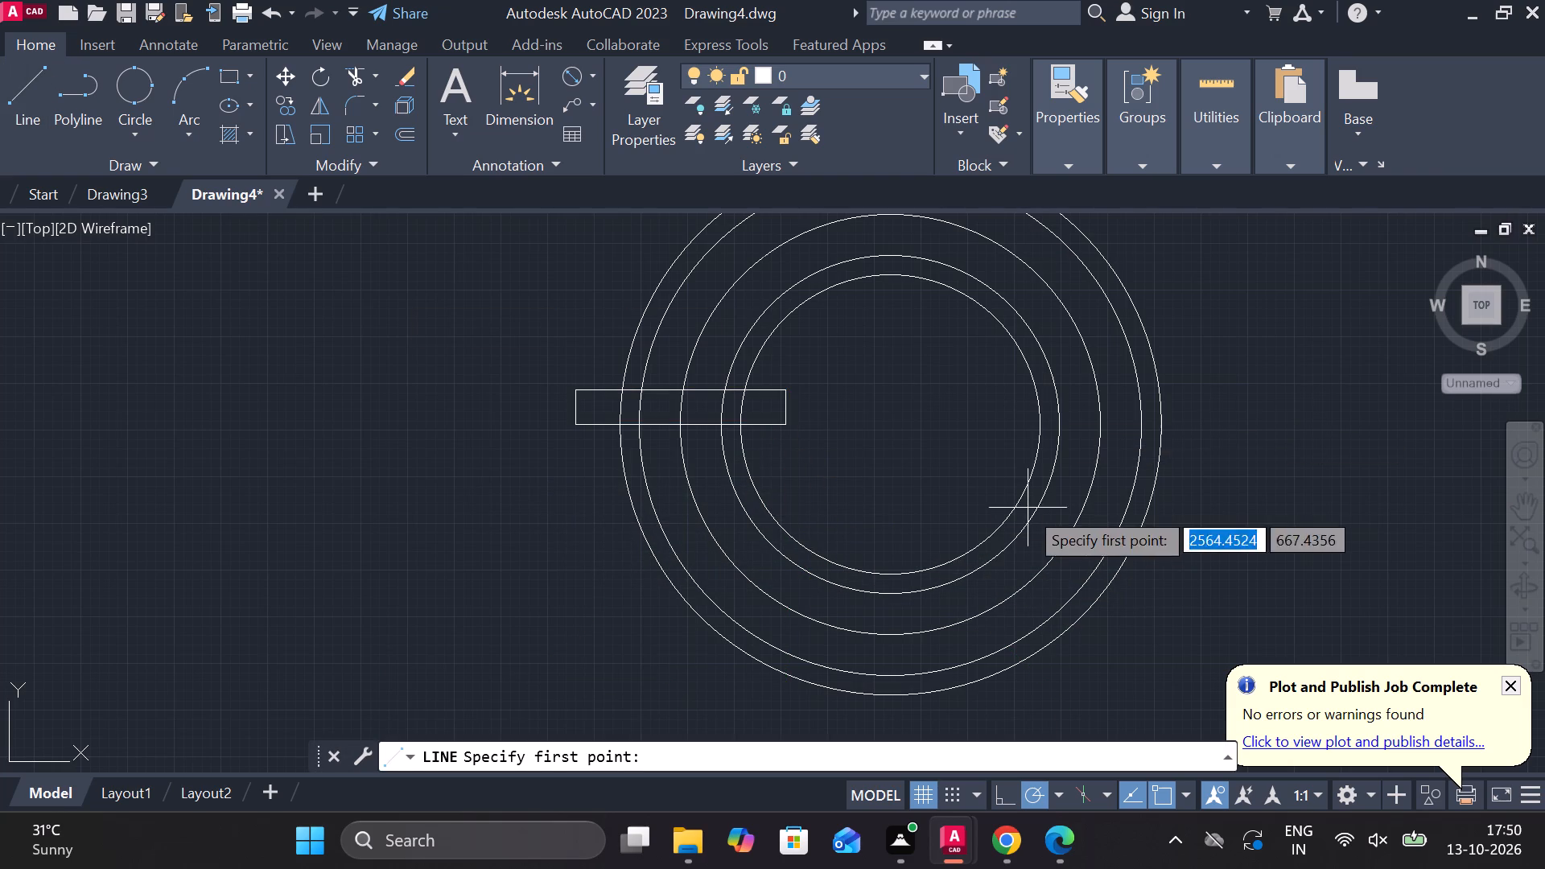
pyautogui.click(786, 430)
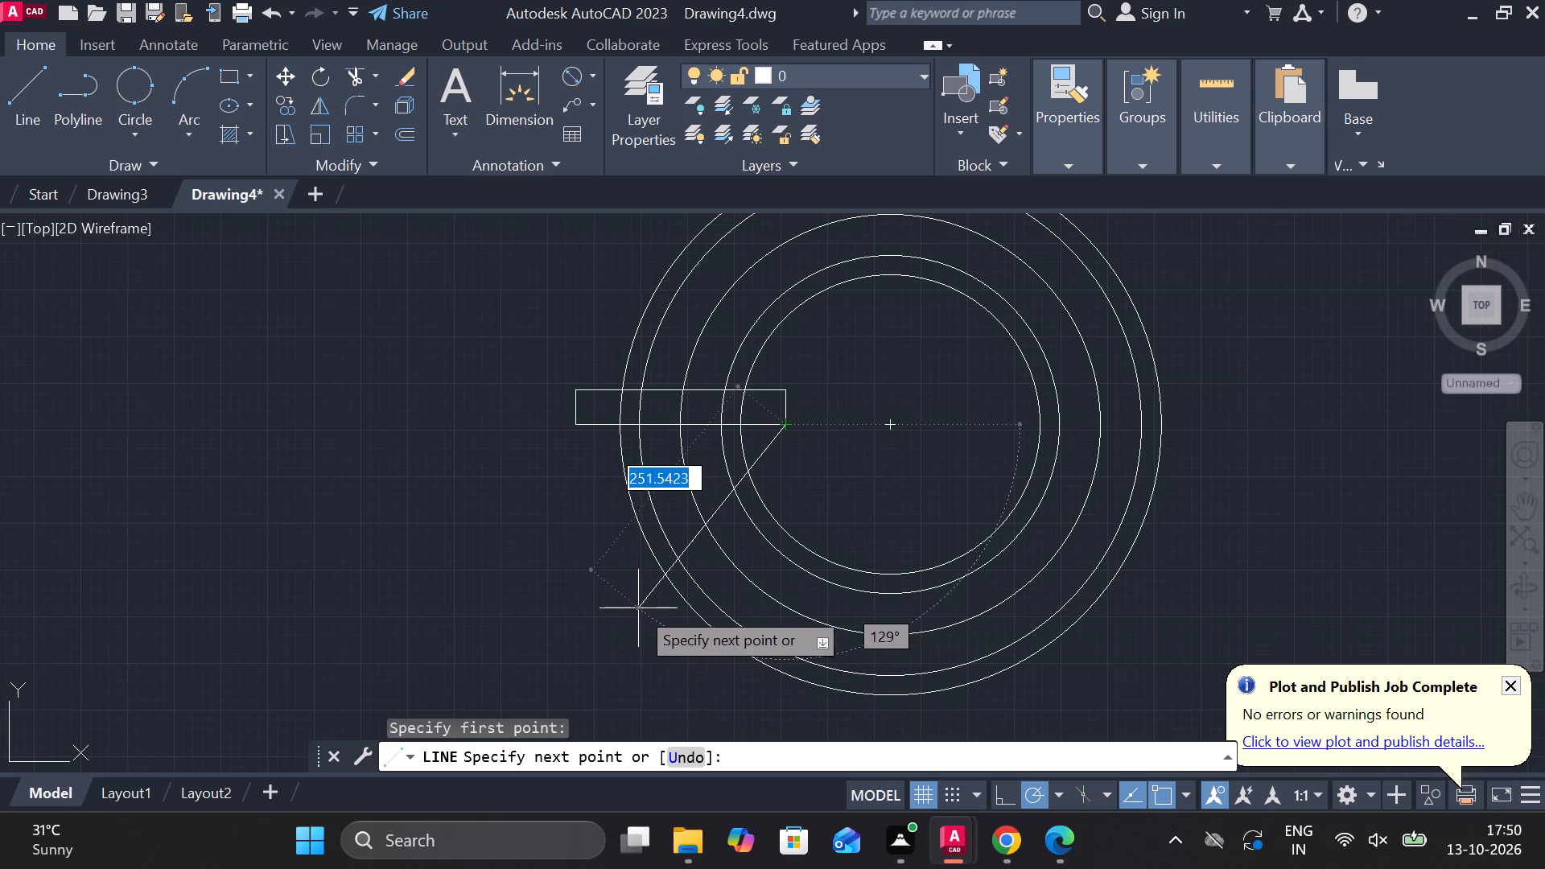
pyautogui.scroll(2, 627, 588)
pyautogui.scroll(-2, 627, 588)
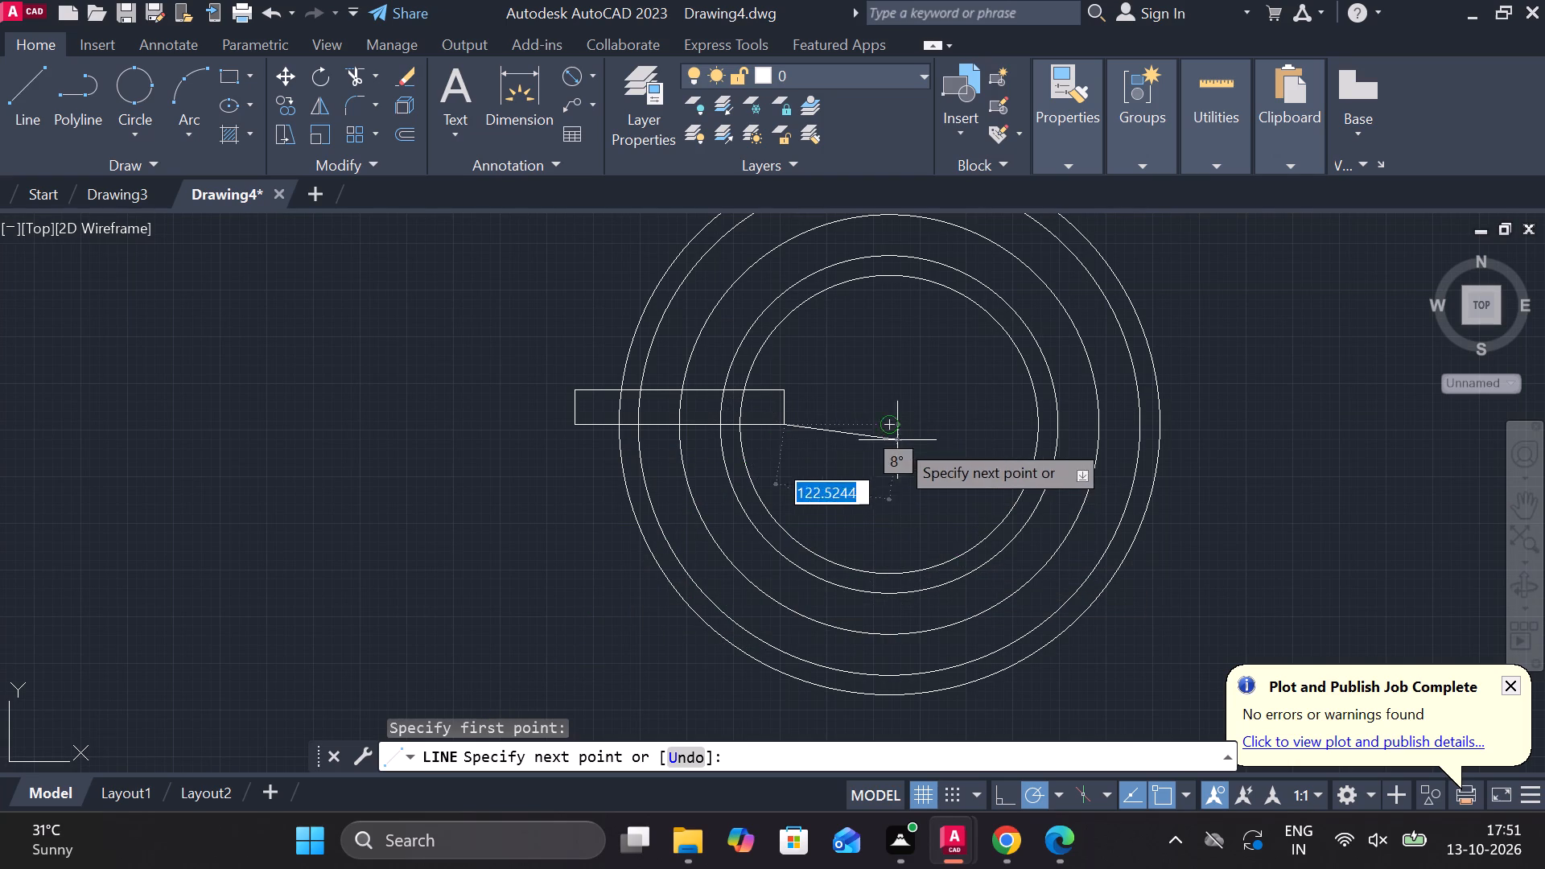
pyautogui.click(929, 415)
pyautogui.press('Escape')
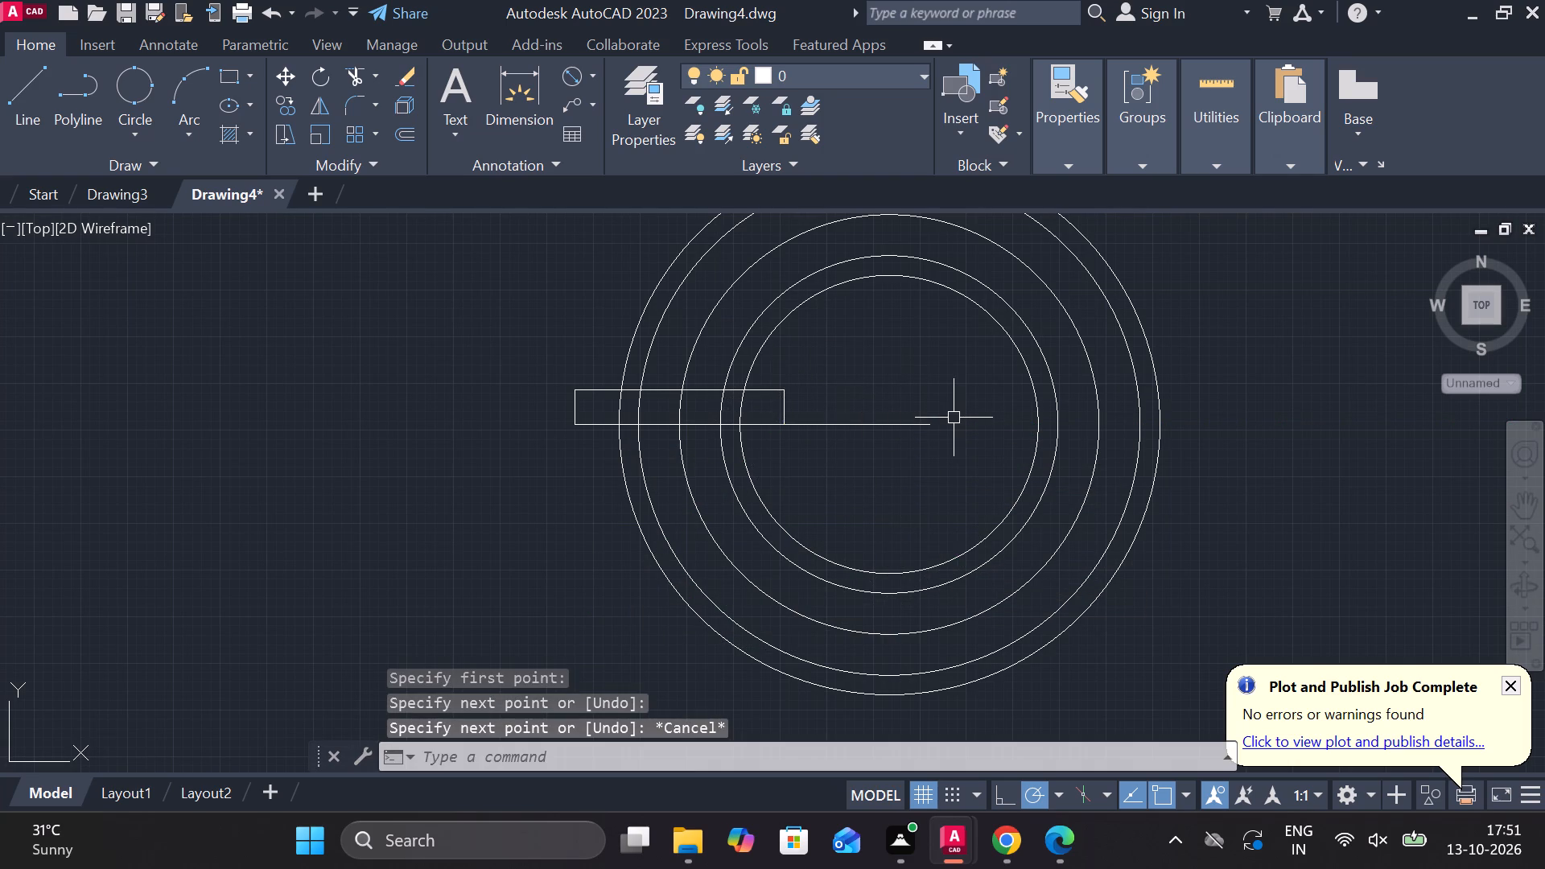
# Draw a line about 360 long at 225 degrees from the circles' centre, extending past the outermost circle.
pyautogui.press('l')
pyautogui.press('Return')
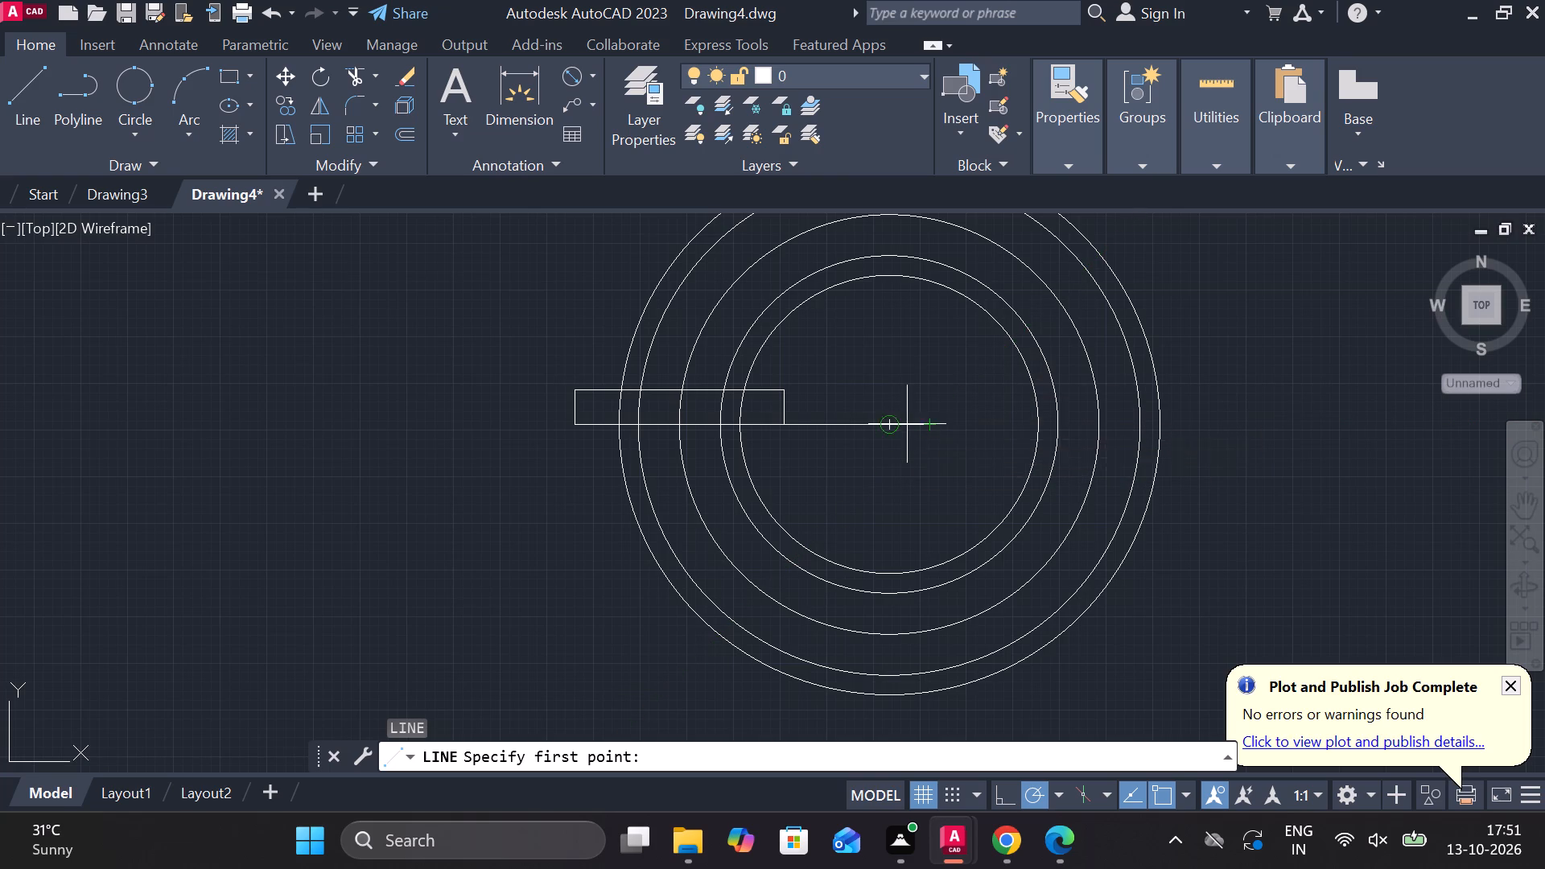
pyautogui.click(883, 429)
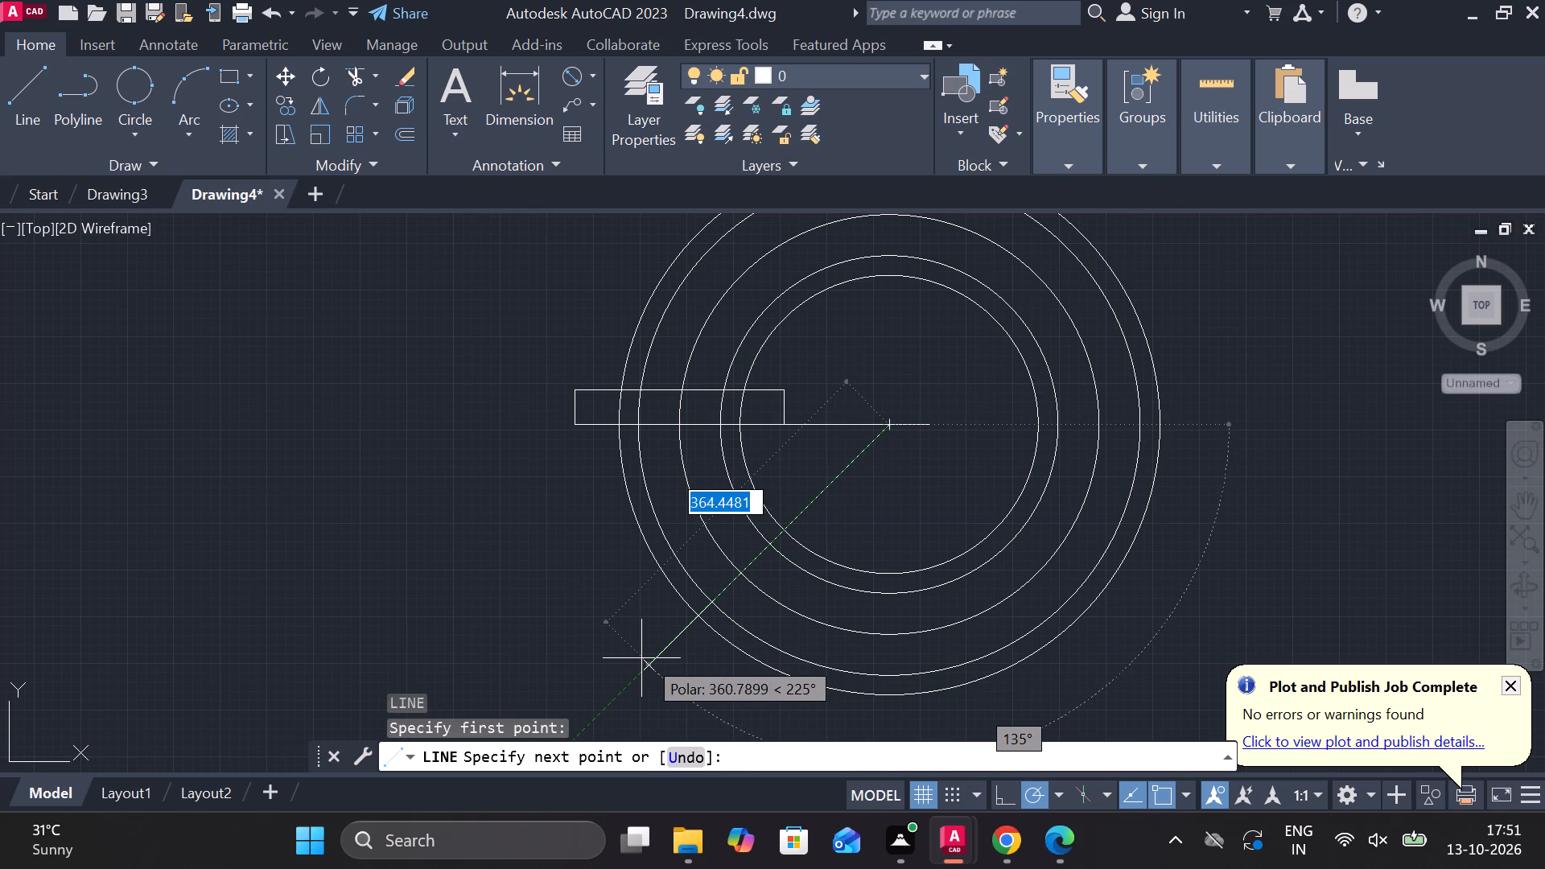
pyautogui.click(641, 658)
pyautogui.press('Escape')
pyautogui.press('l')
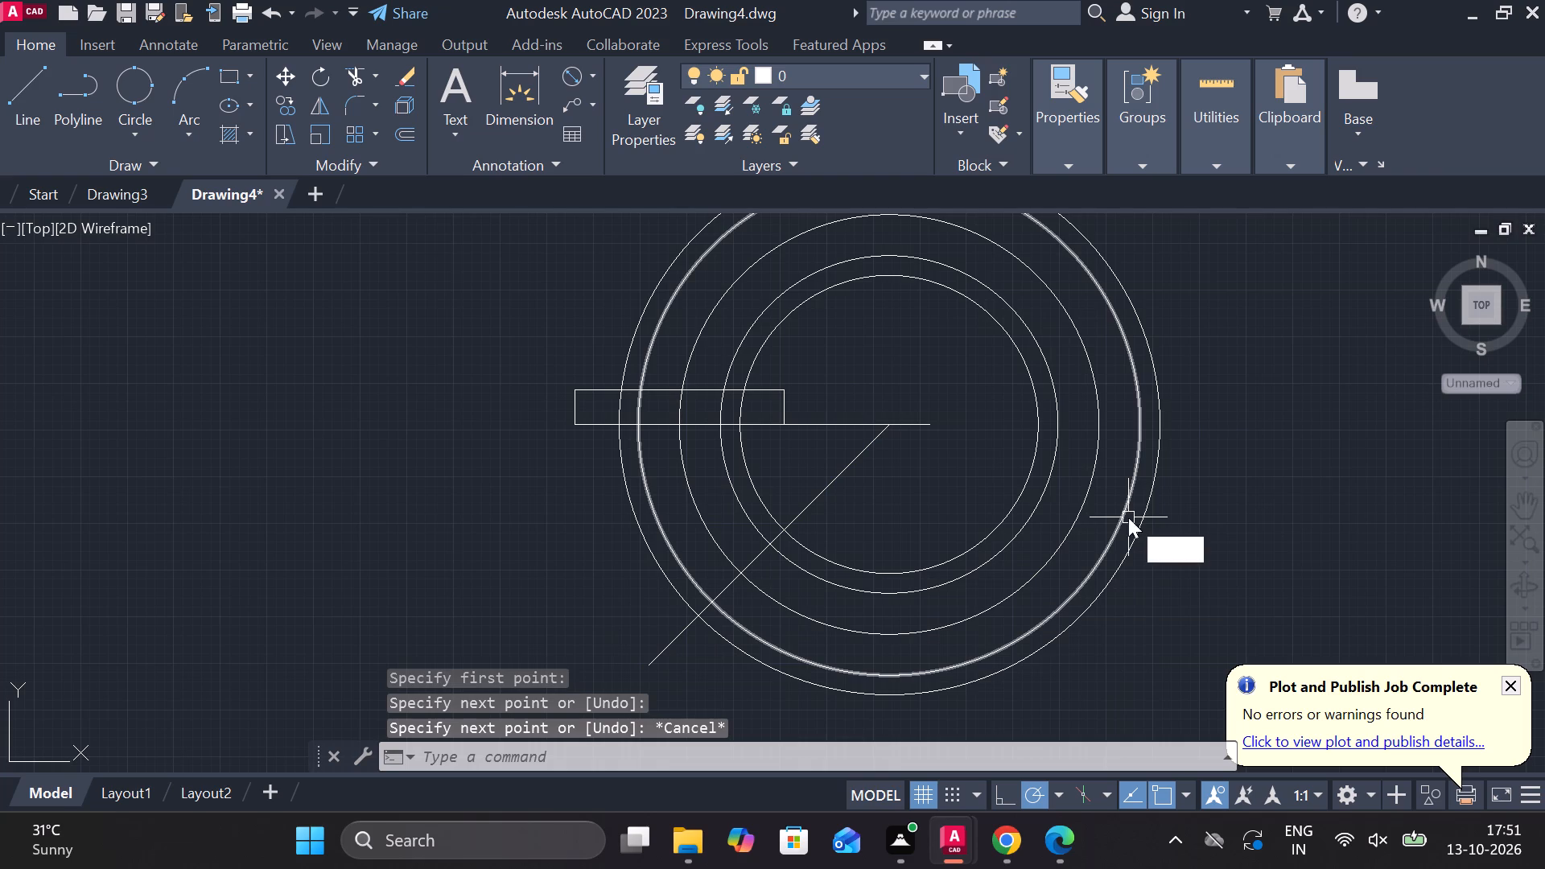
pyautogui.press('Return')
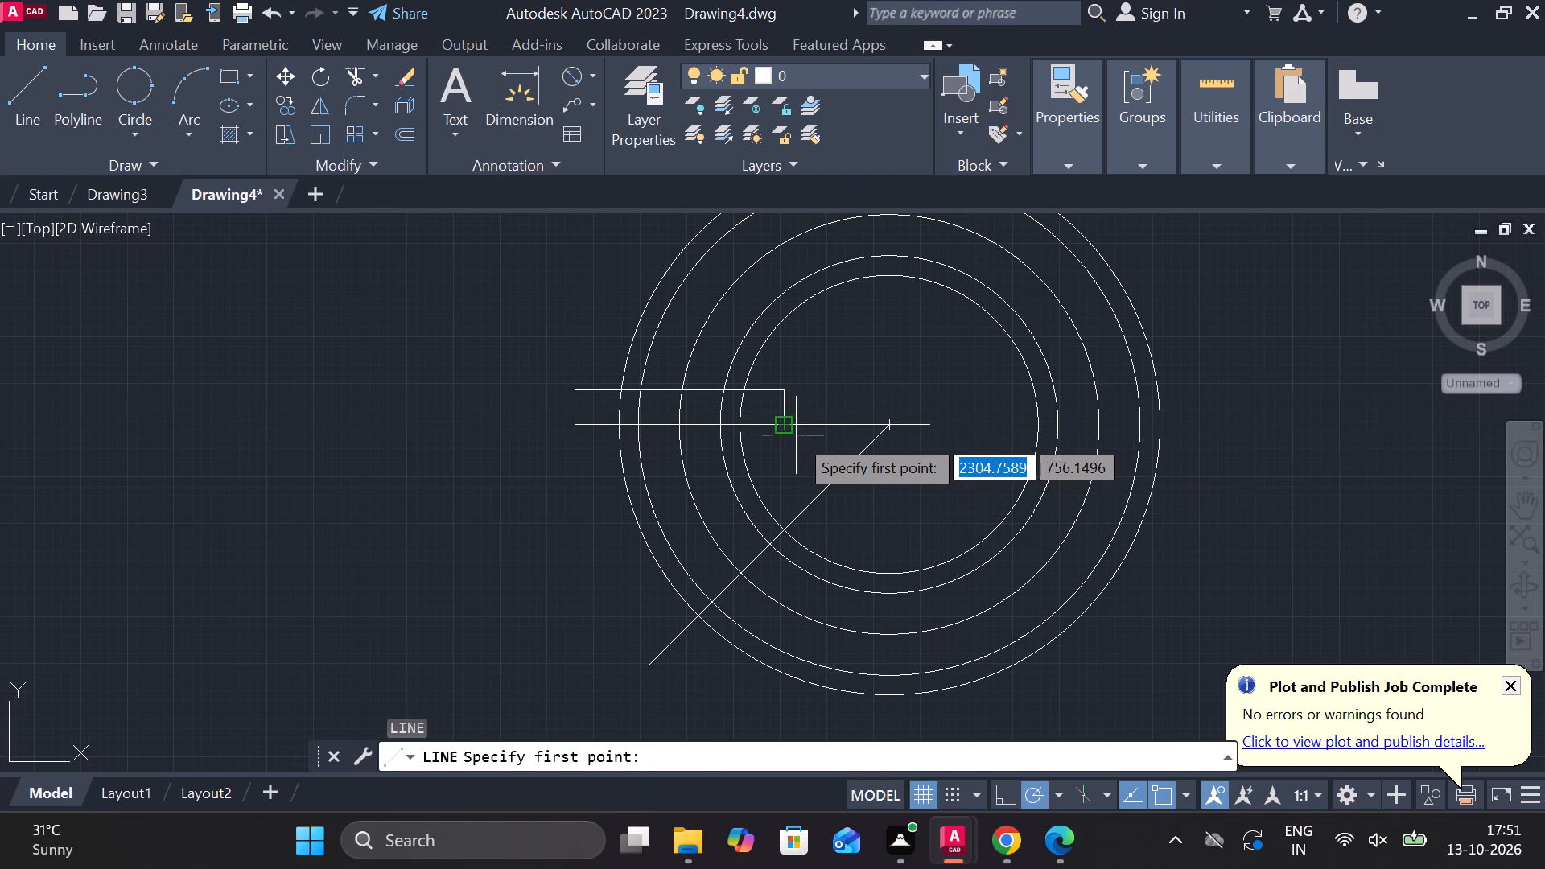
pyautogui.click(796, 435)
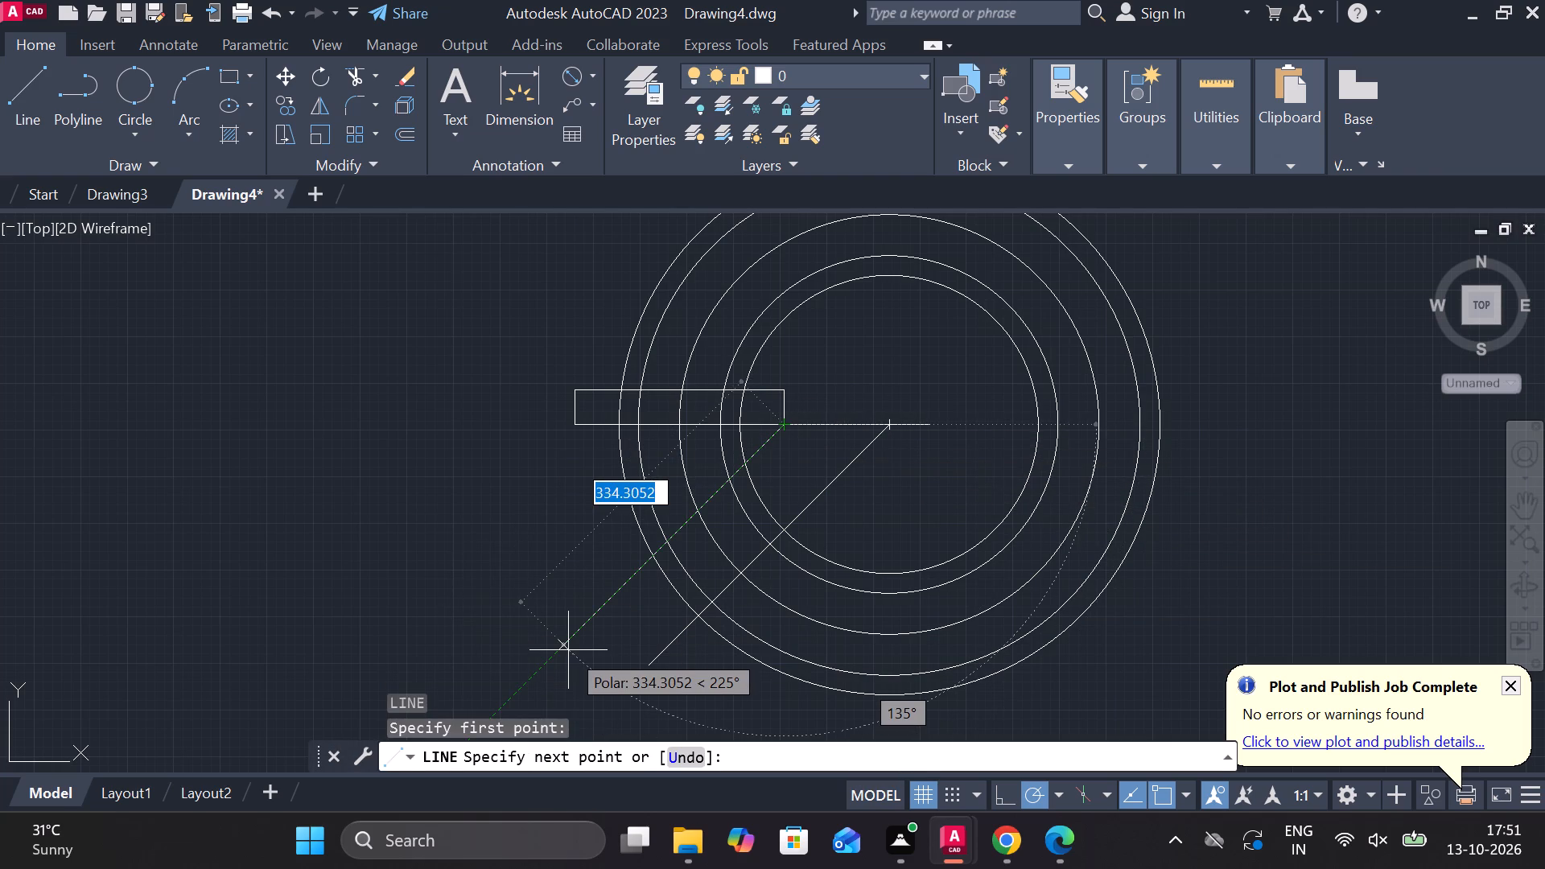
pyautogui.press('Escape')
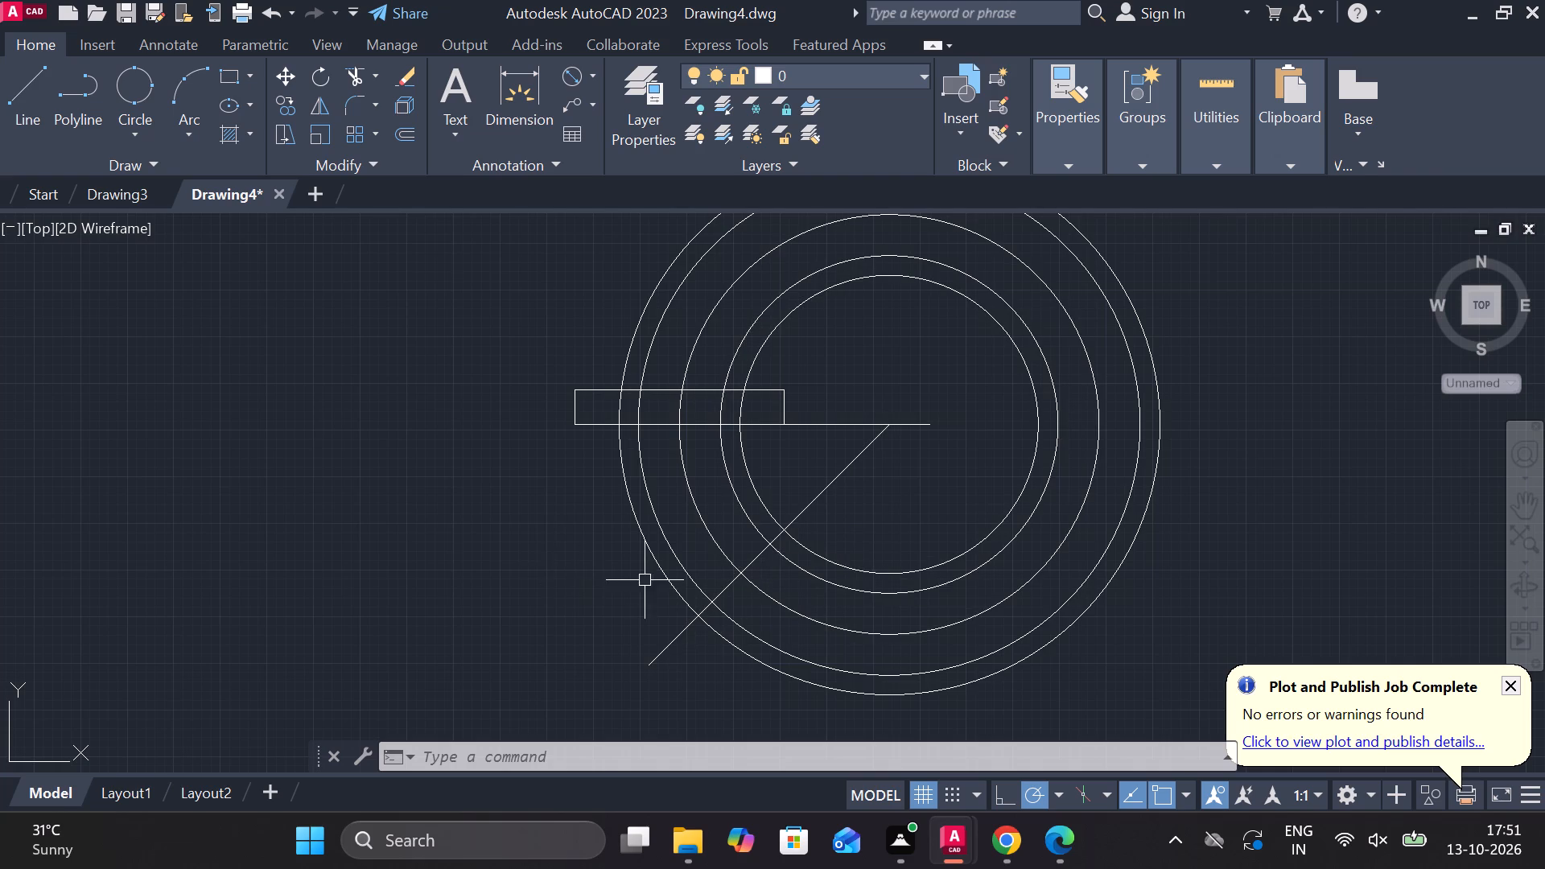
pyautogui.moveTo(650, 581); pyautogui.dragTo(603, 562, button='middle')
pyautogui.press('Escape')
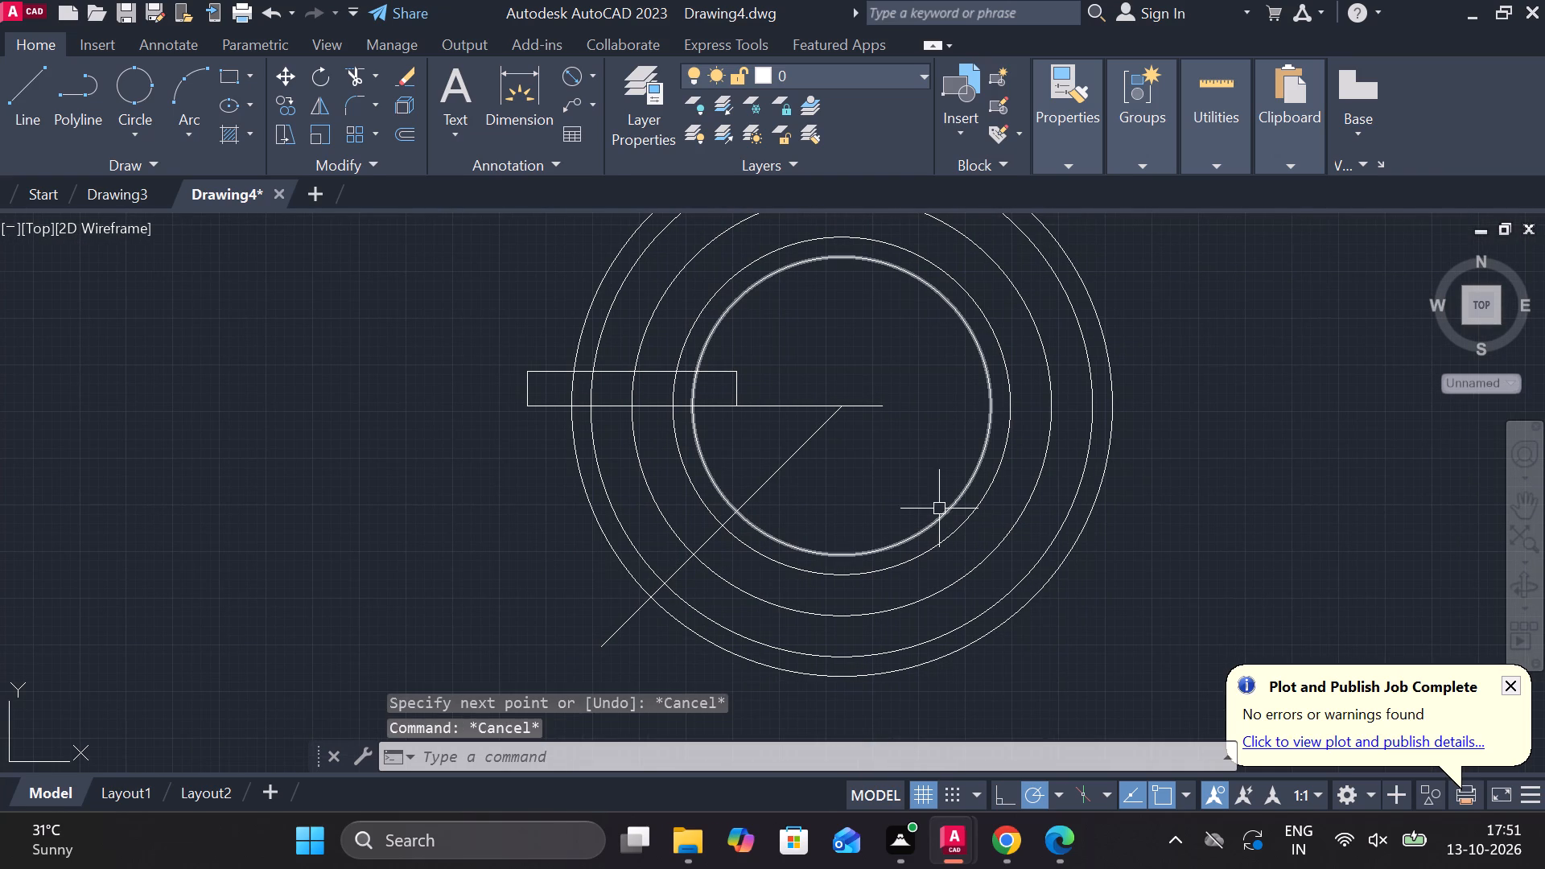
# Draw a 112.5-long line from the diagonal's intersection with the 450-diameter circle toward the centre along the diagonal.
pyautogui.press('l')
pyautogui.press('Return')
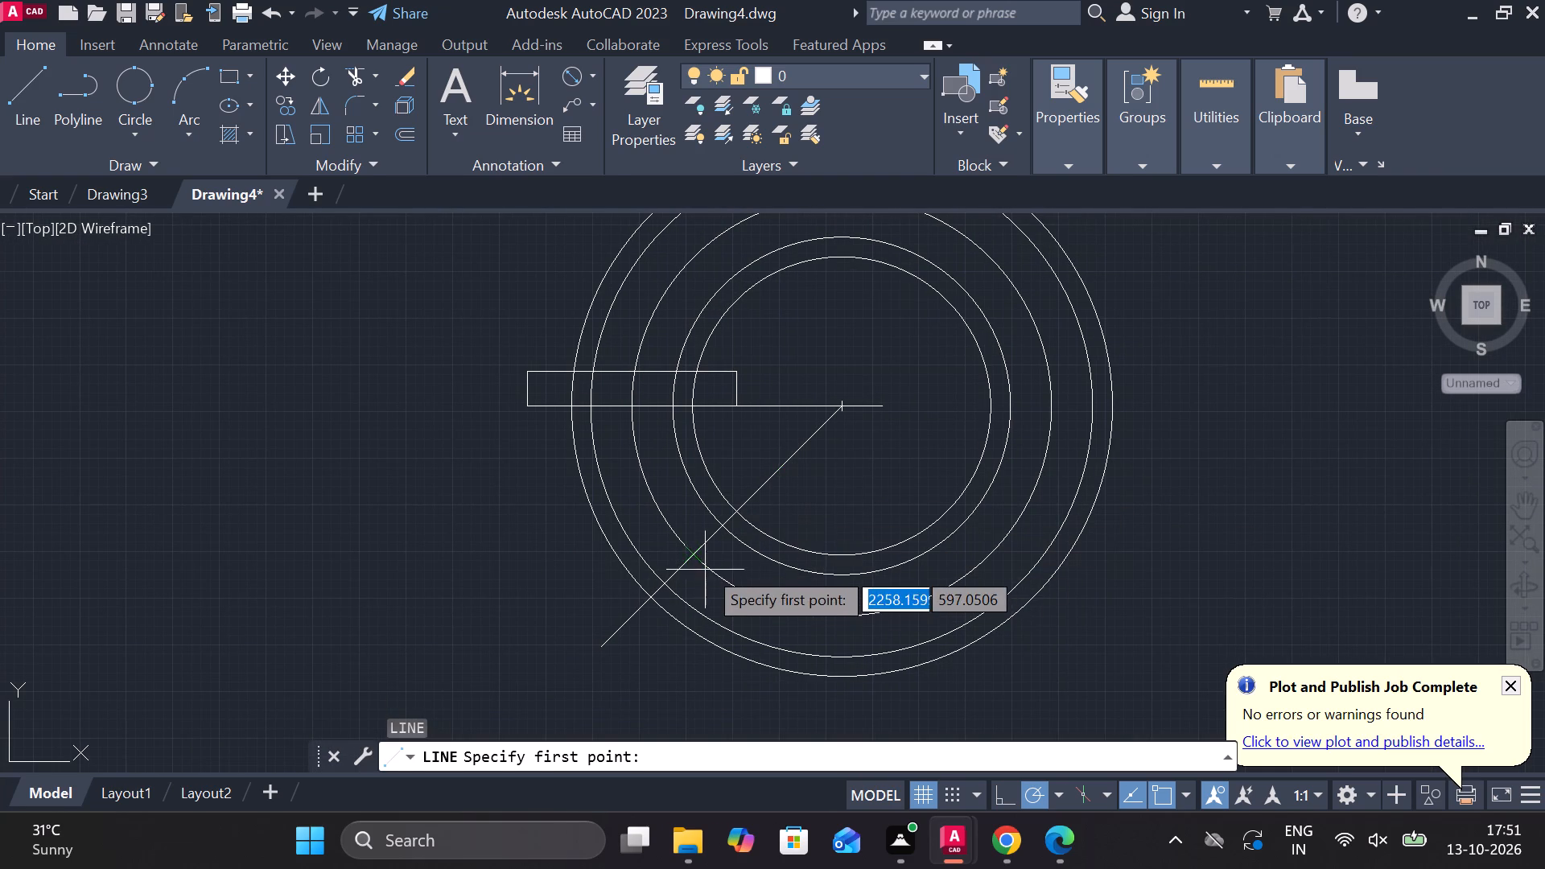
pyautogui.click(694, 555)
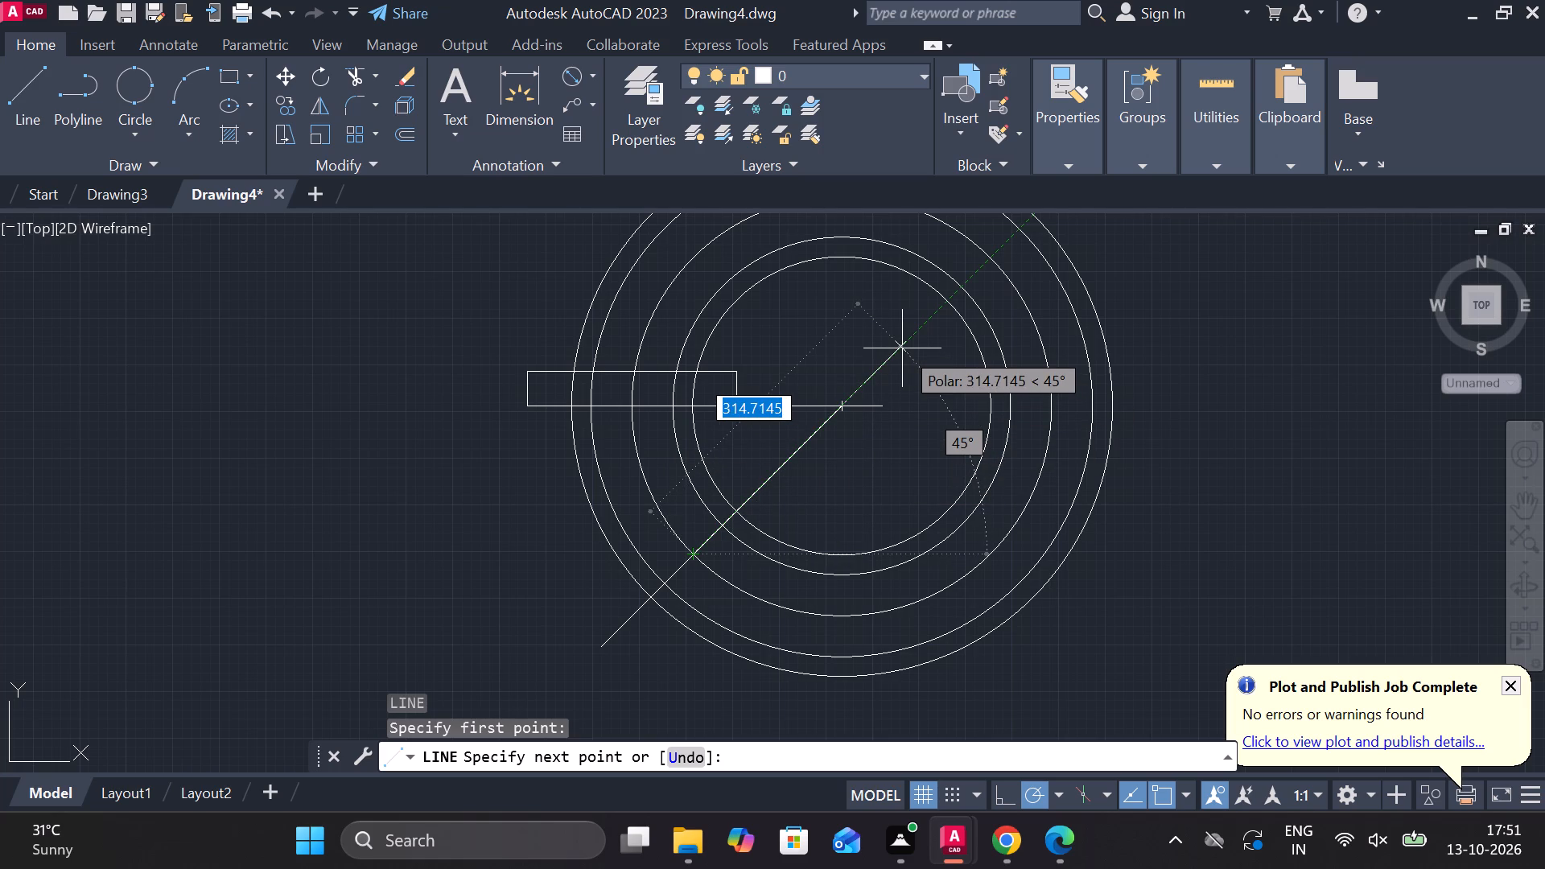
pyautogui.write('112.')
pyautogui.press('5')
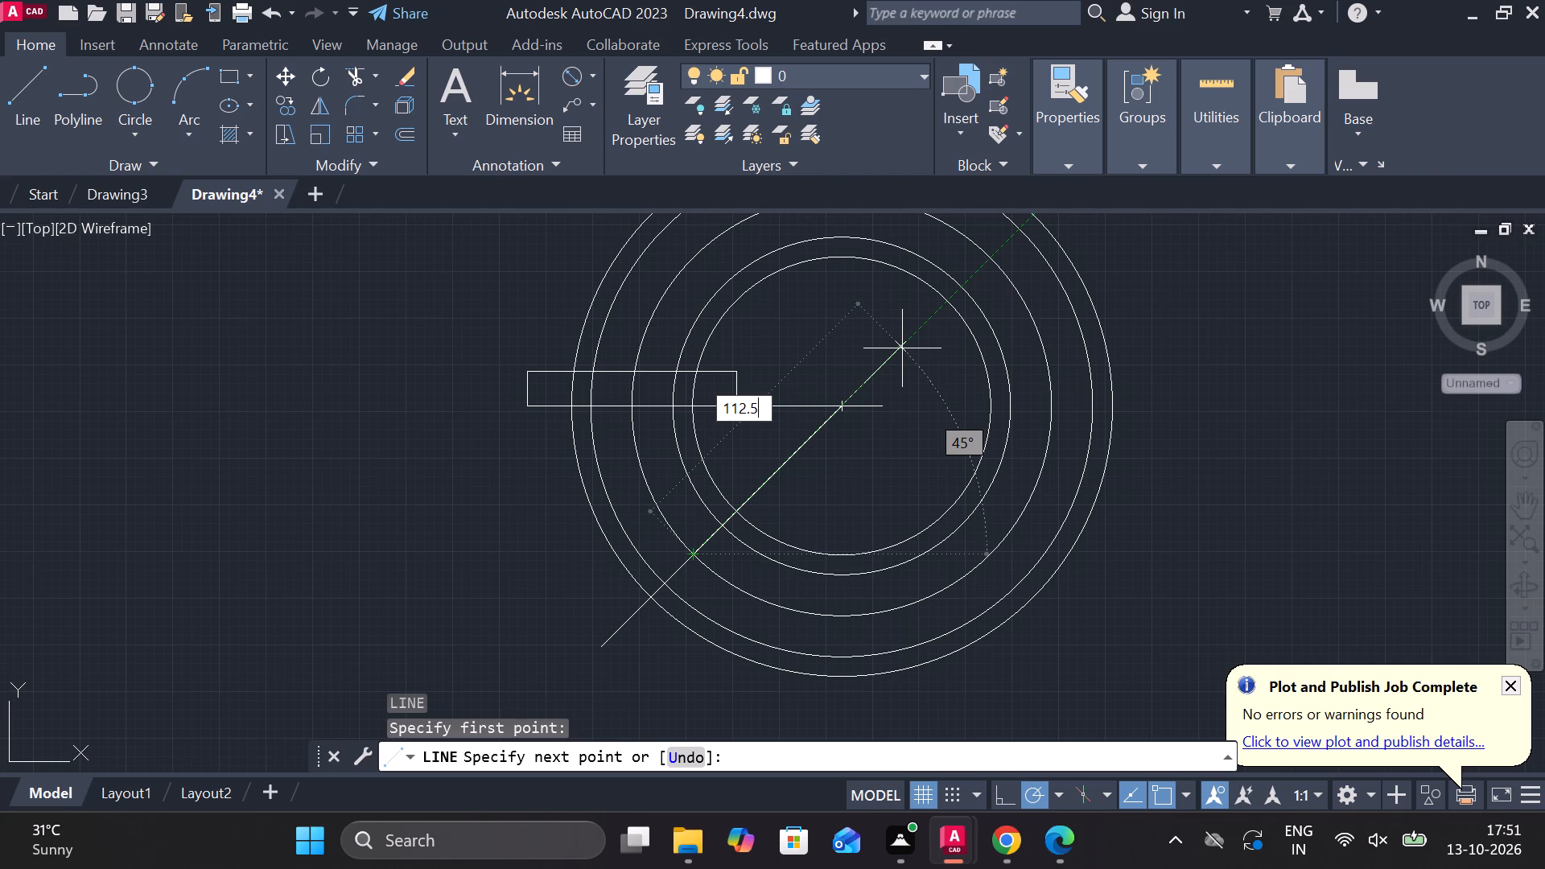
pyautogui.press('Return')
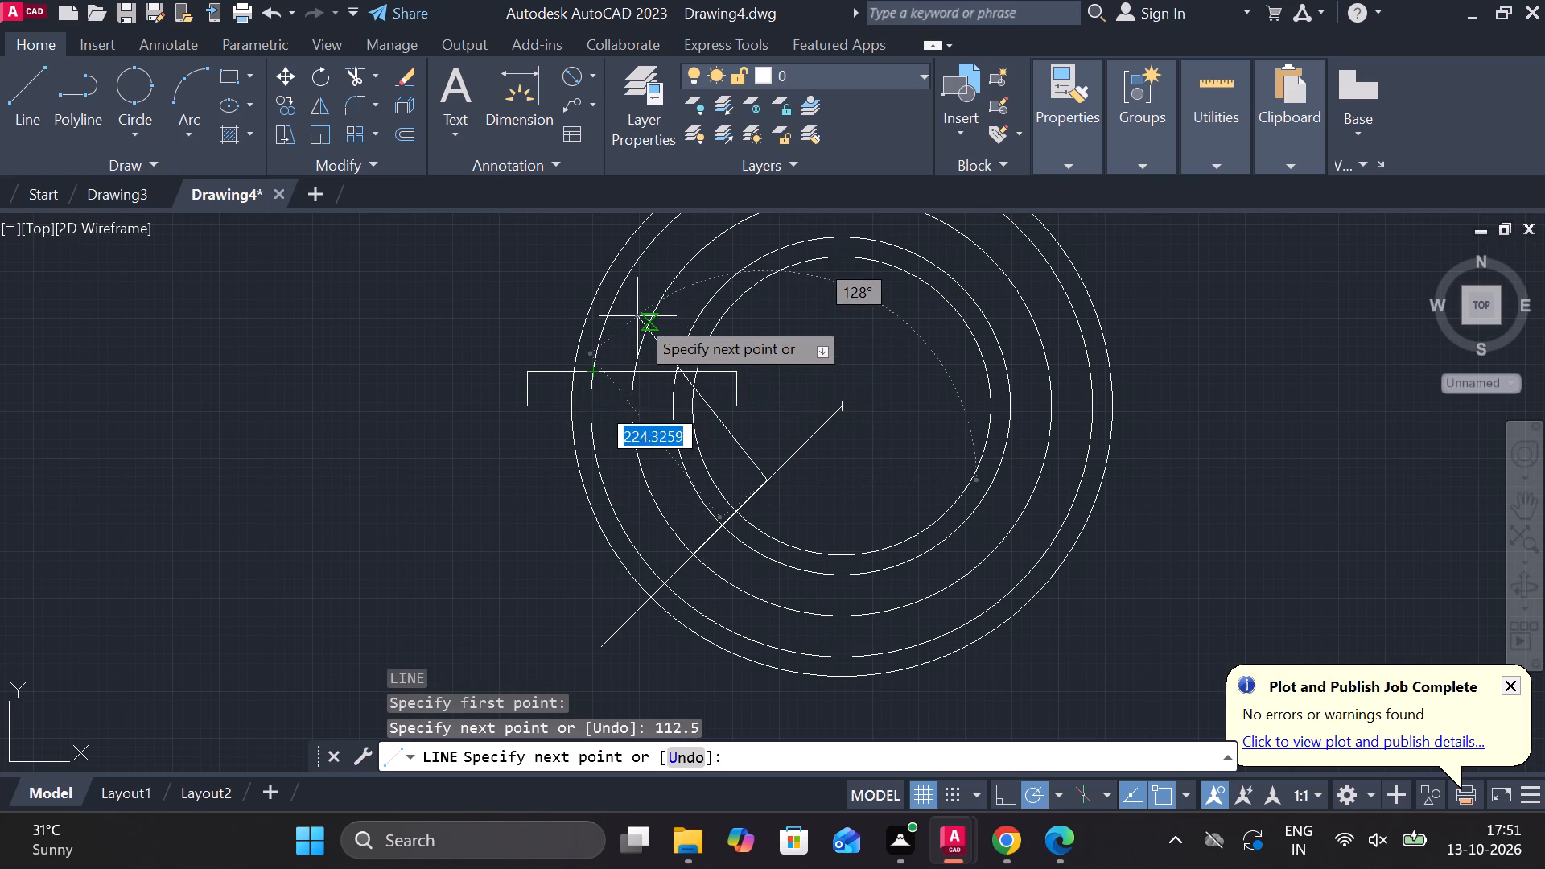
# Continue the line 37 at 315 degrees, perpendicular to the diagonal, then about 408 at 225 degrees parallel to it.
pyautogui.moveTo(545, 275); pyautogui.dragTo(557, 277, button='middle')
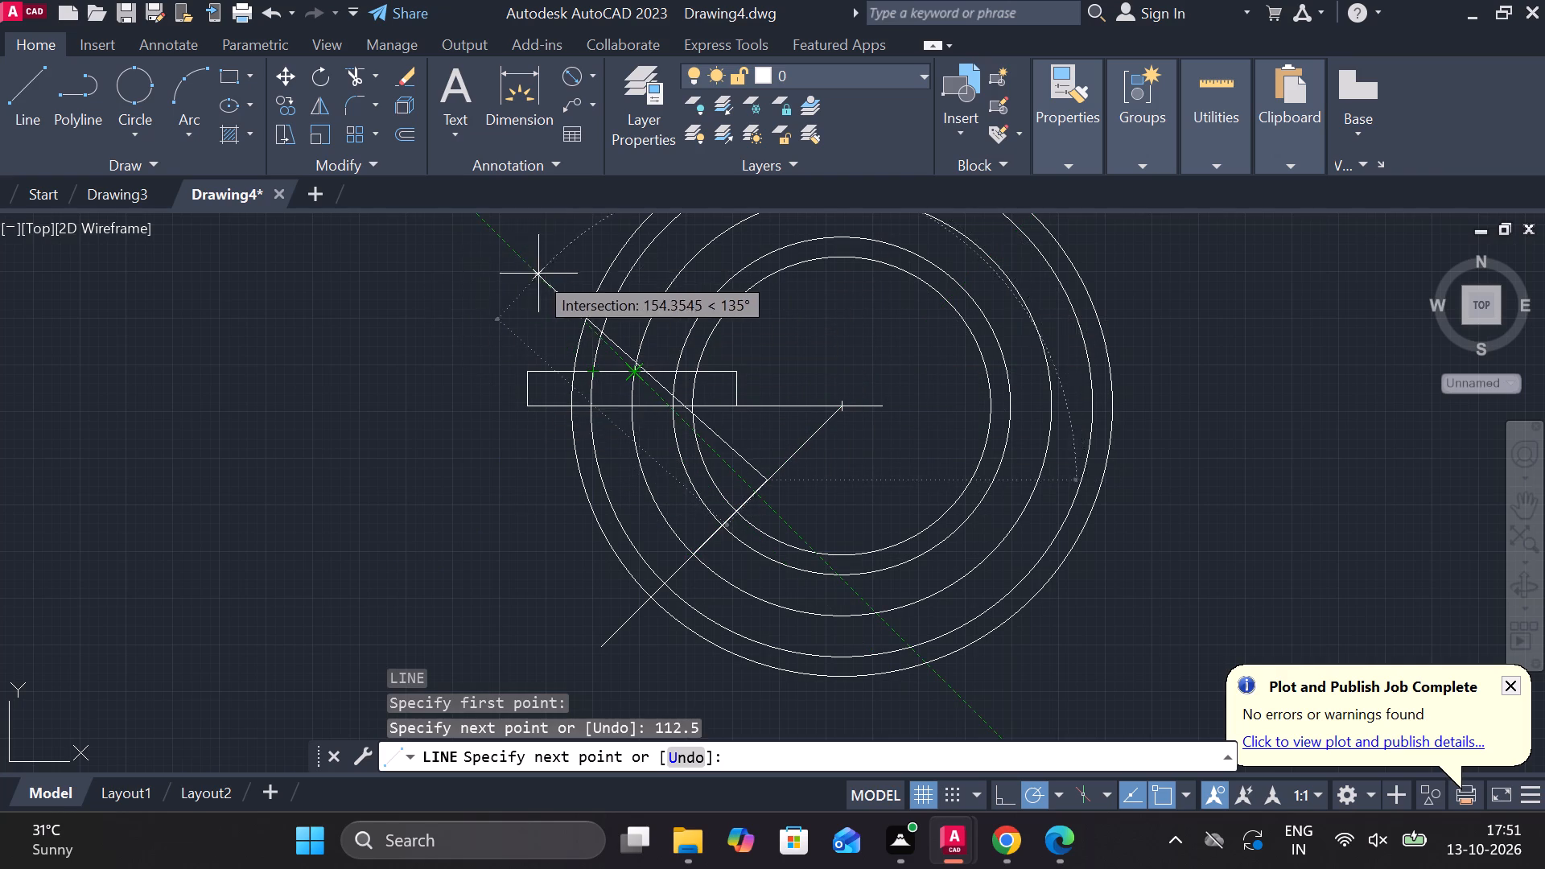
pyautogui.moveTo(557, 277); pyautogui.dragTo(632, 424, button='middle')
pyautogui.moveTo(1016, 673); pyautogui.dragTo(886, 518, button='middle')
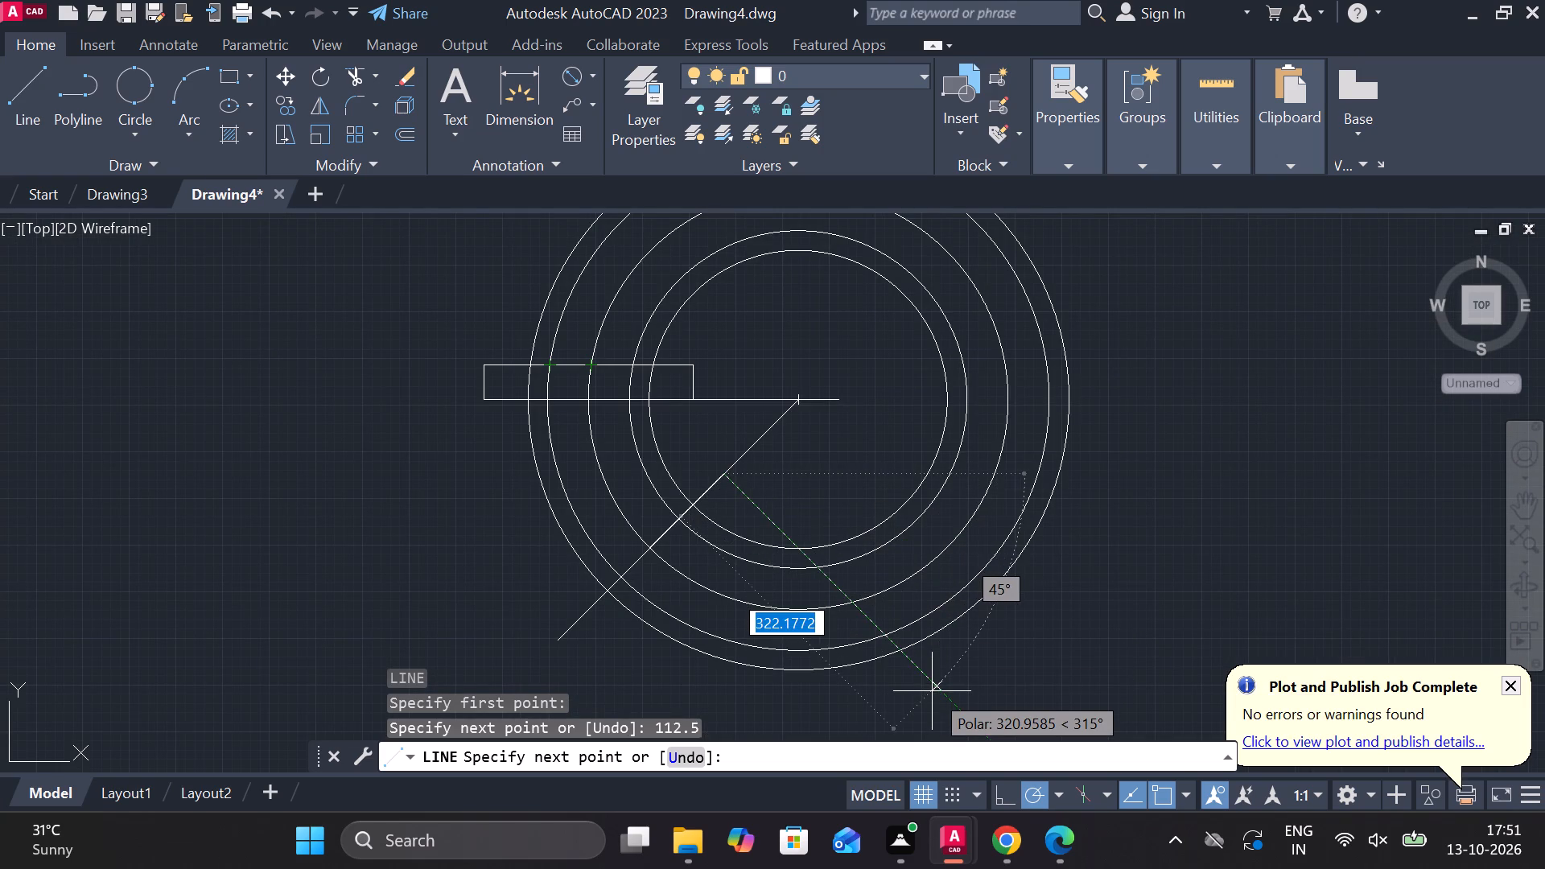
pyautogui.write('37')
pyautogui.press('Return')
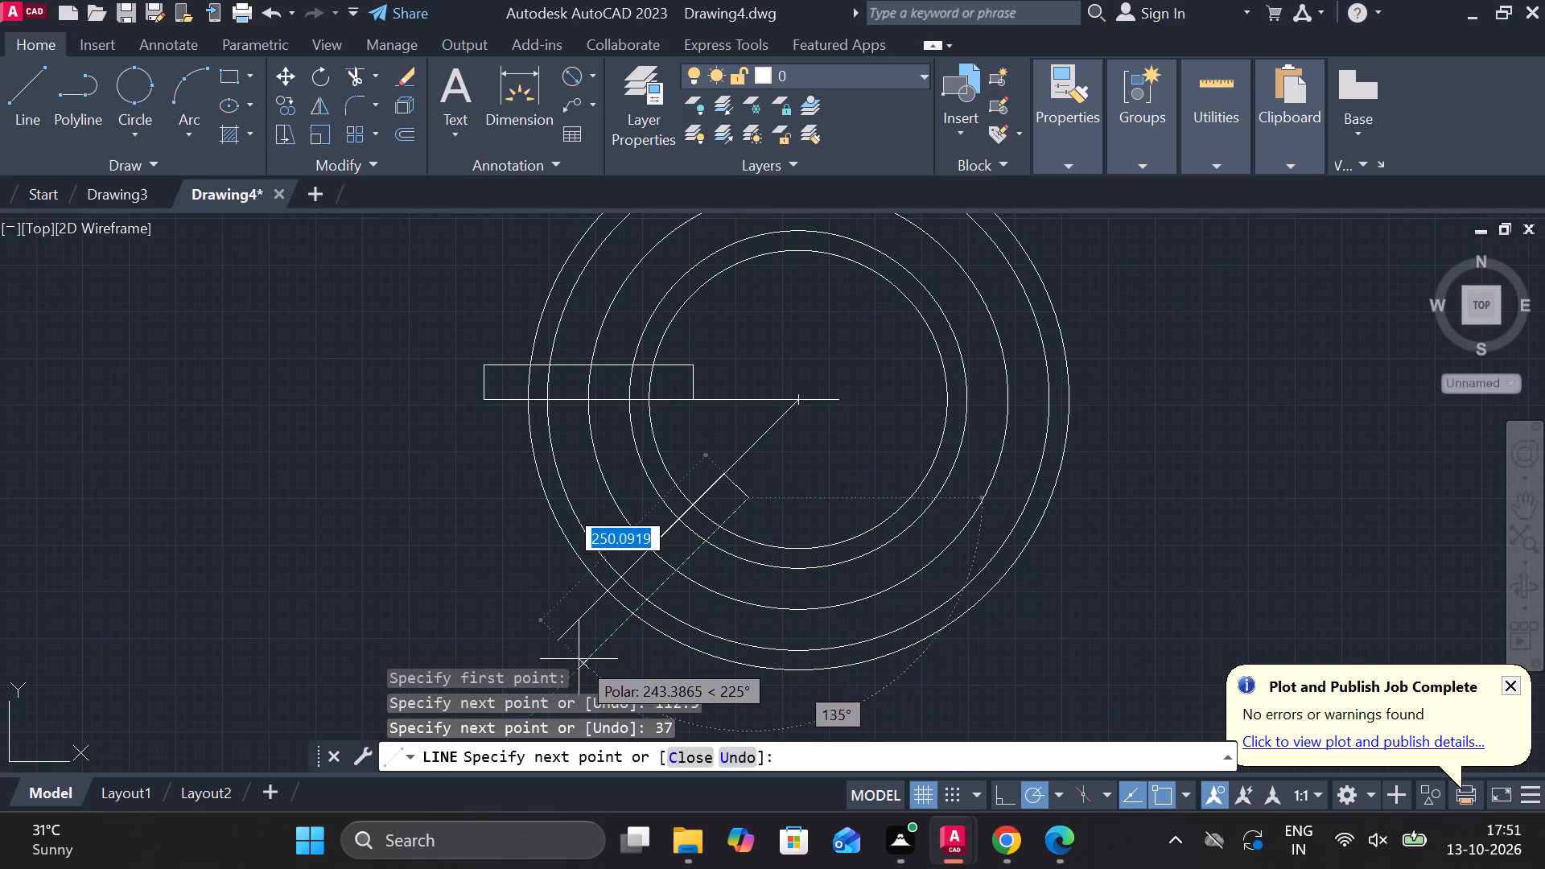
pyautogui.moveTo(564, 659); pyautogui.dragTo(591, 527, button='middle')
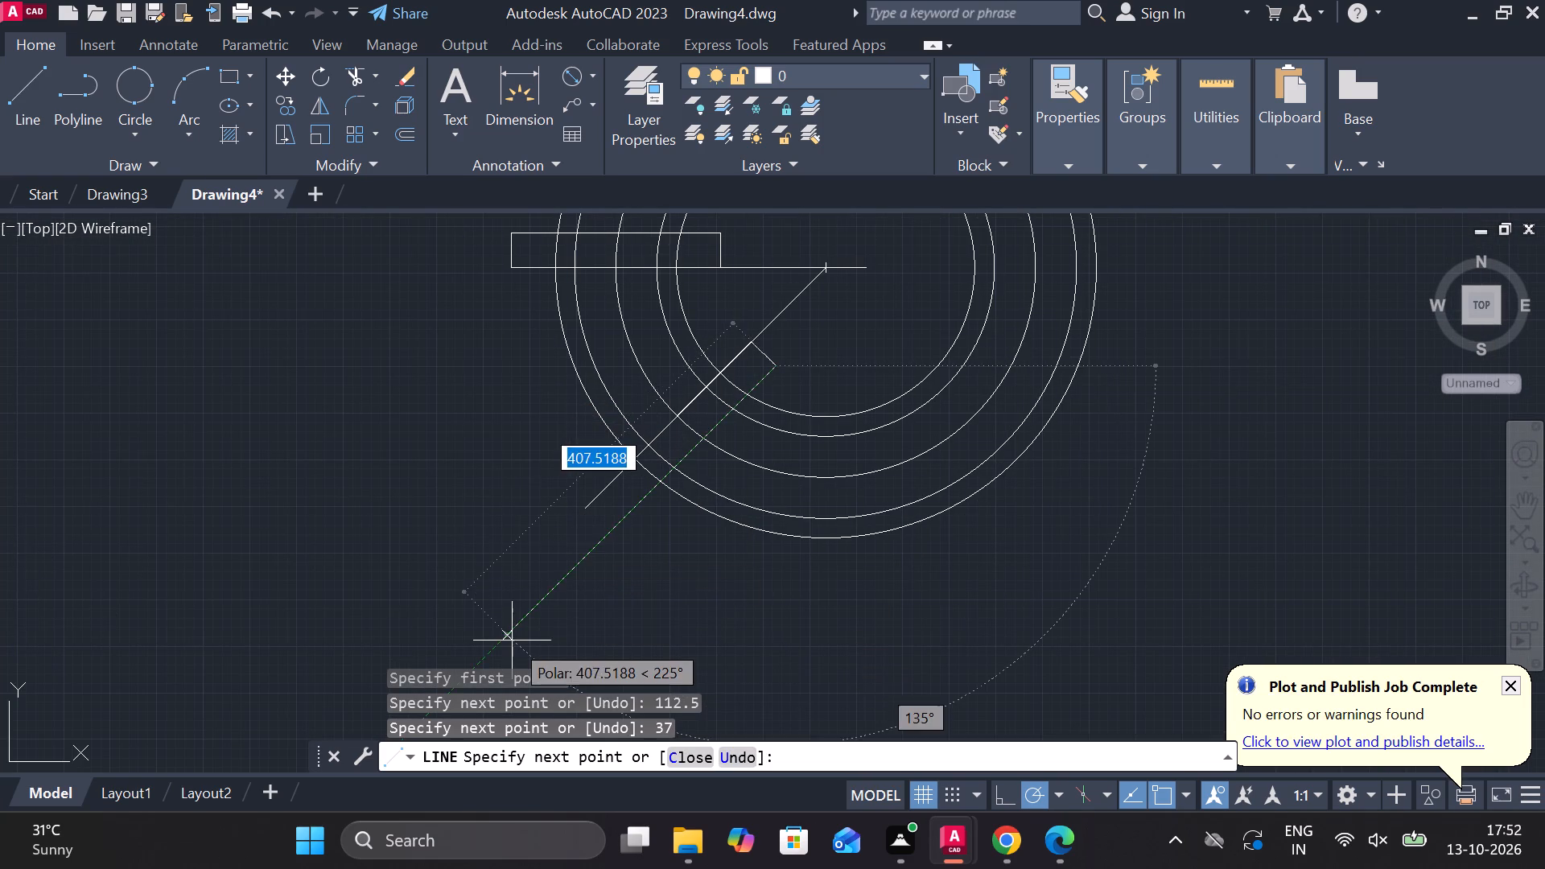
pyautogui.click(512, 640)
pyautogui.press('Escape')
# Draw a line from the diagonal's outer end perpendicular to it, crossing past the parallel line.
pyautogui.press('l')
pyautogui.press('Return')
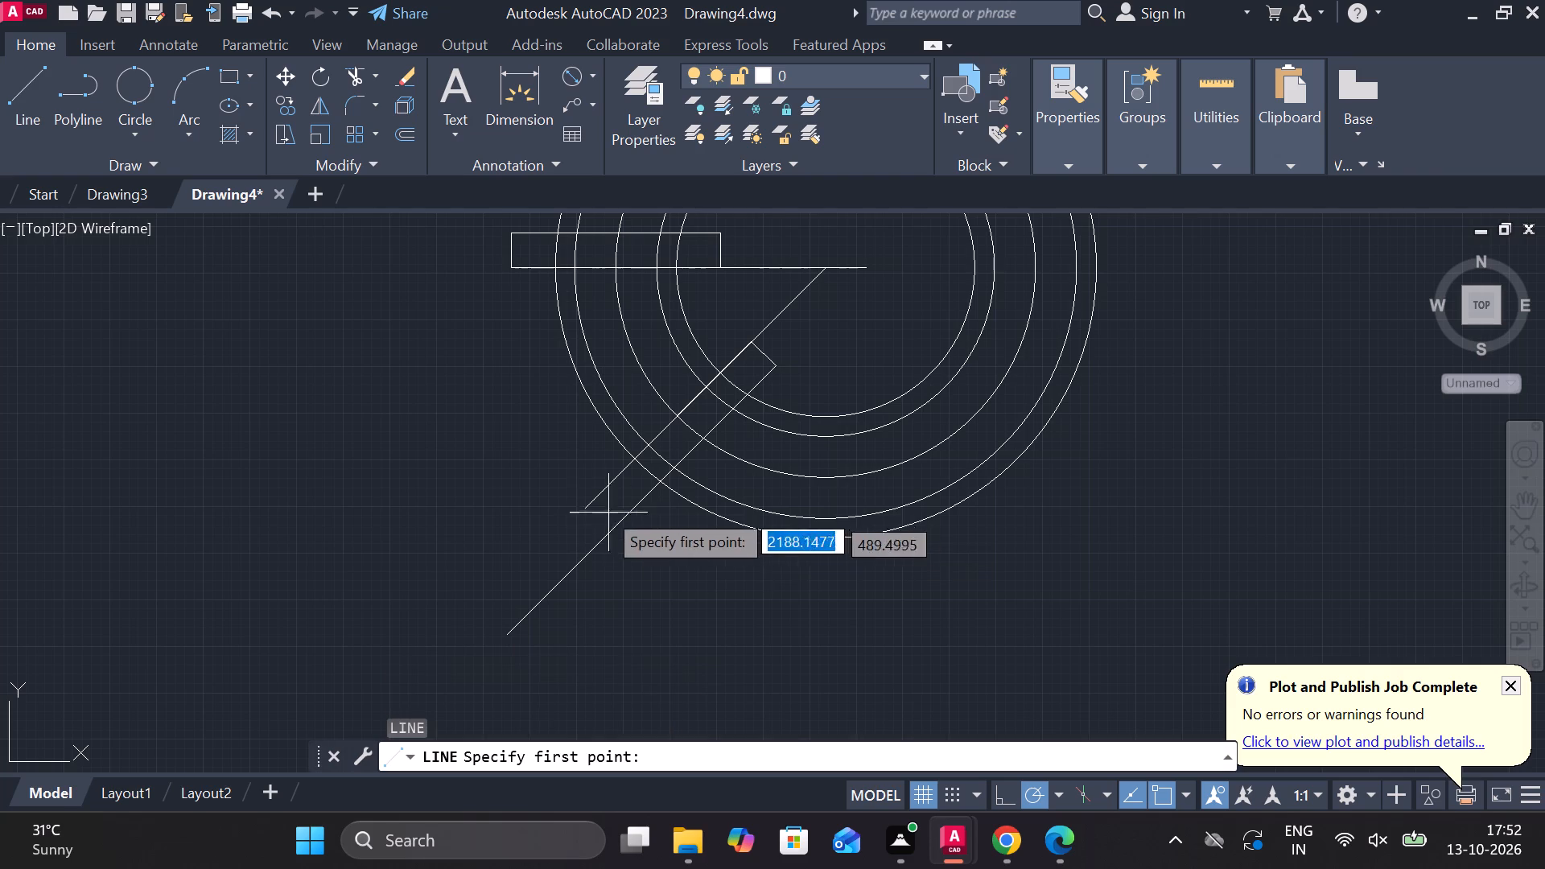
pyautogui.click(580, 503)
pyautogui.click(691, 603)
pyautogui.press('Escape')
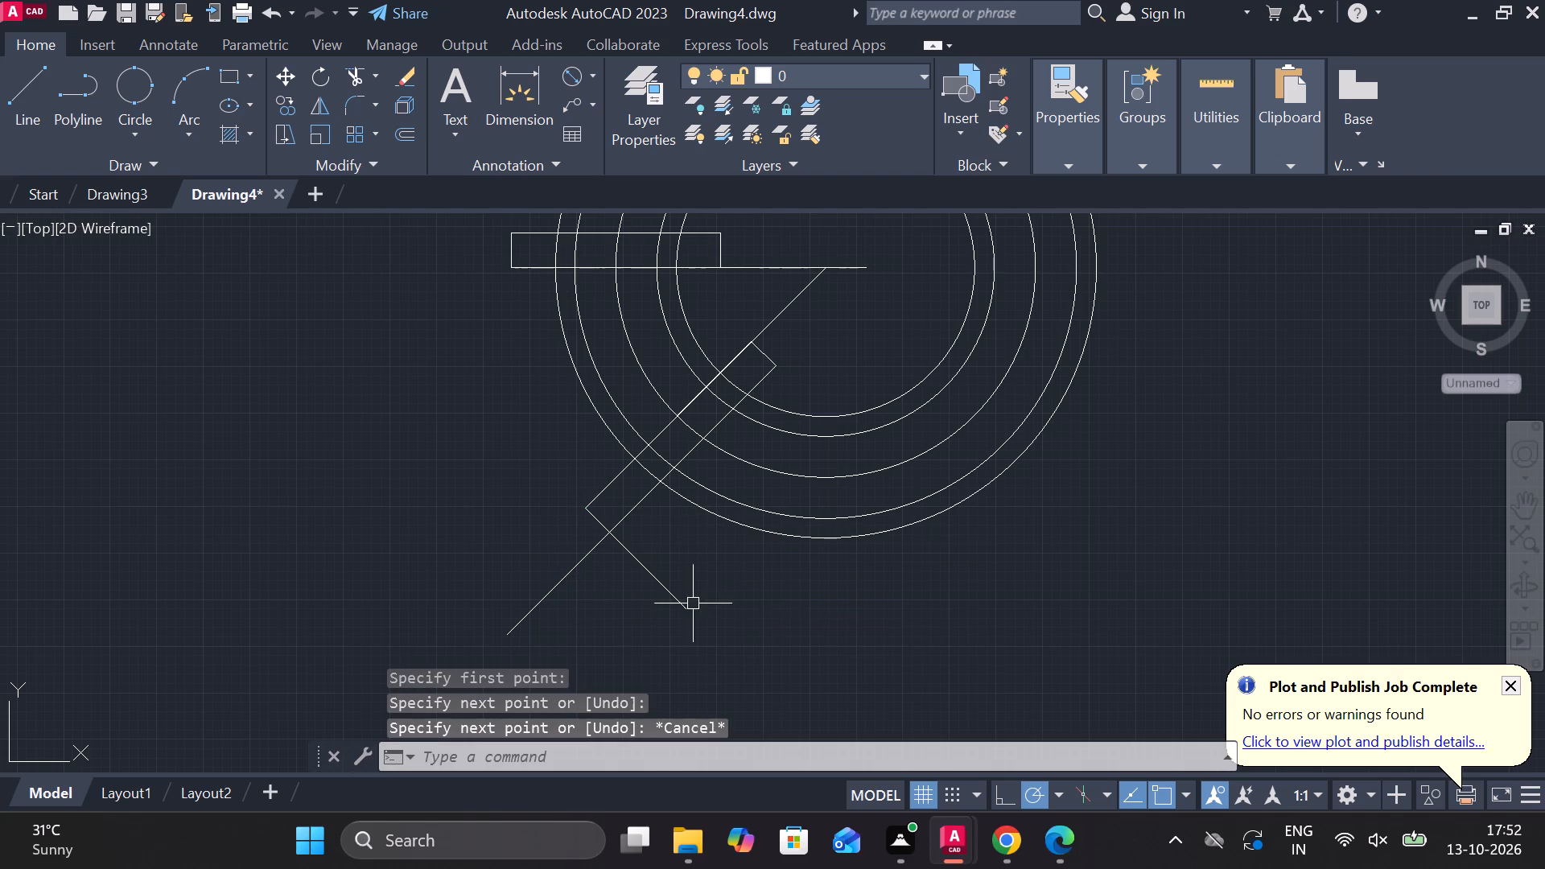
pyautogui.press('y')
pyautogui.press('Escape')
# Trim the overhanging ends of the perpendicular end line and the parallel line at their crossing.
pyautogui.write('tr')
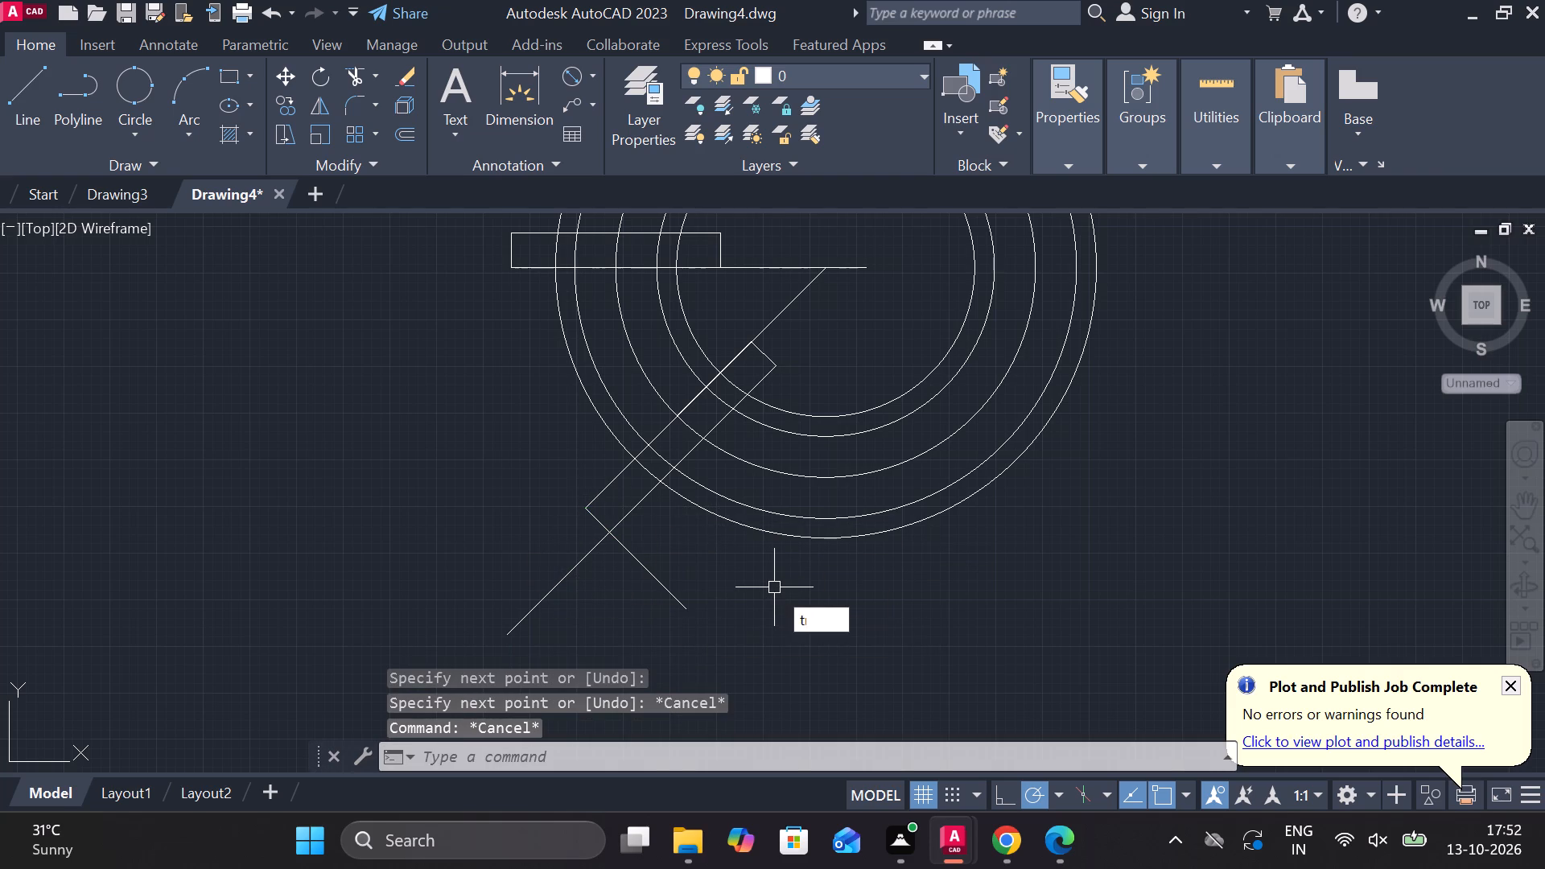
pyautogui.press('space')
pyautogui.moveTo(689, 566); pyautogui.dragTo(489, 570)
# Trim all five circles to leave only the arcs between the horizontal rectangle and the diagonal strip.
pyautogui.moveTo(626, 551); pyautogui.dragTo(669, 617, button='middle')
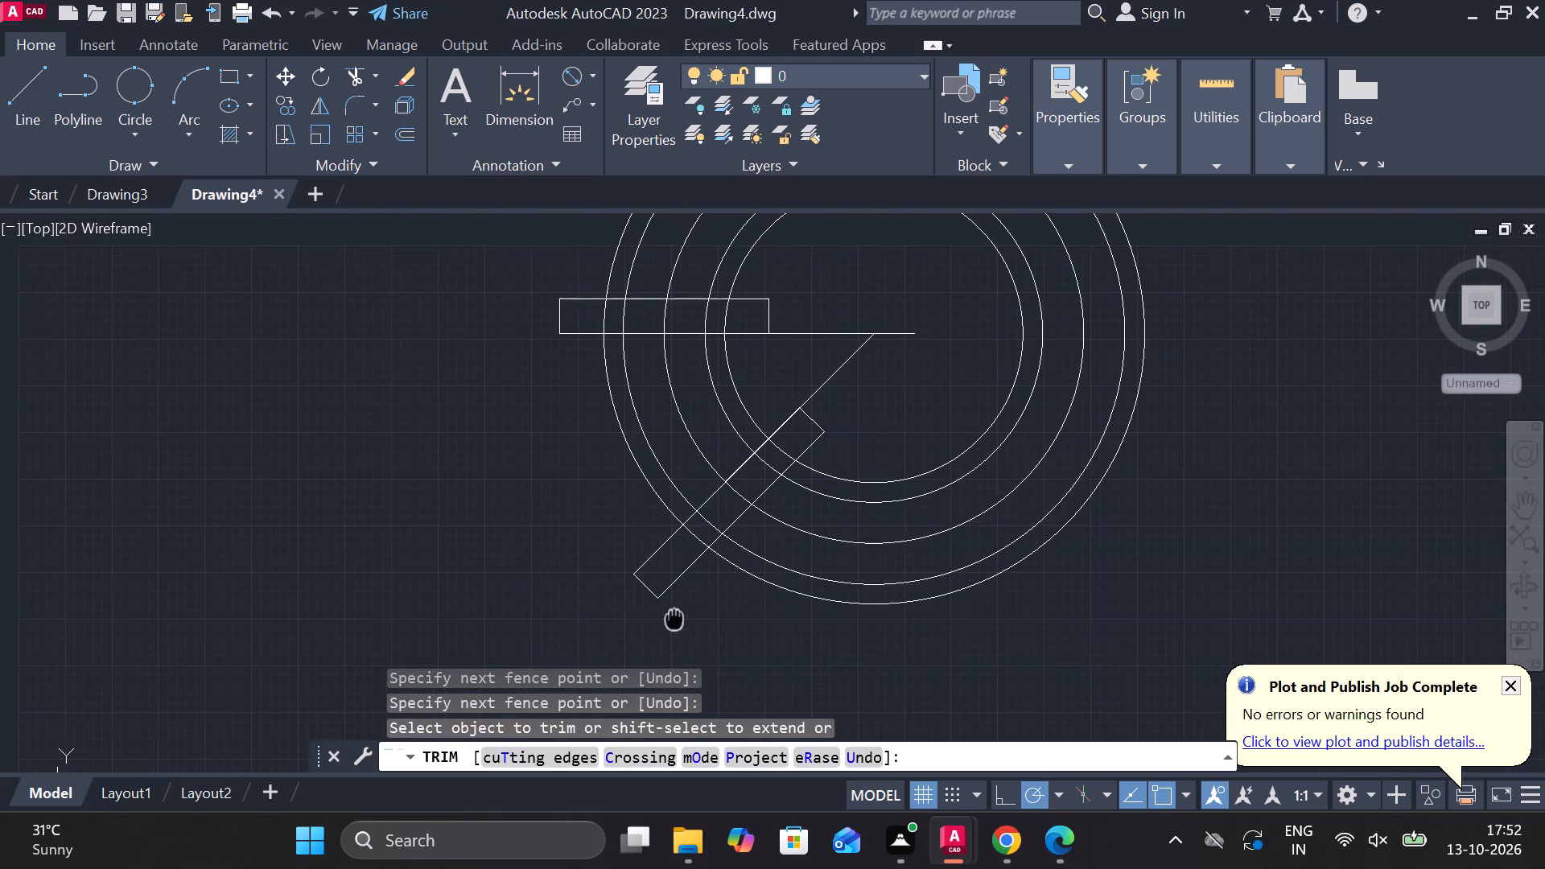
pyautogui.moveTo(858, 438); pyautogui.dragTo(794, 629)
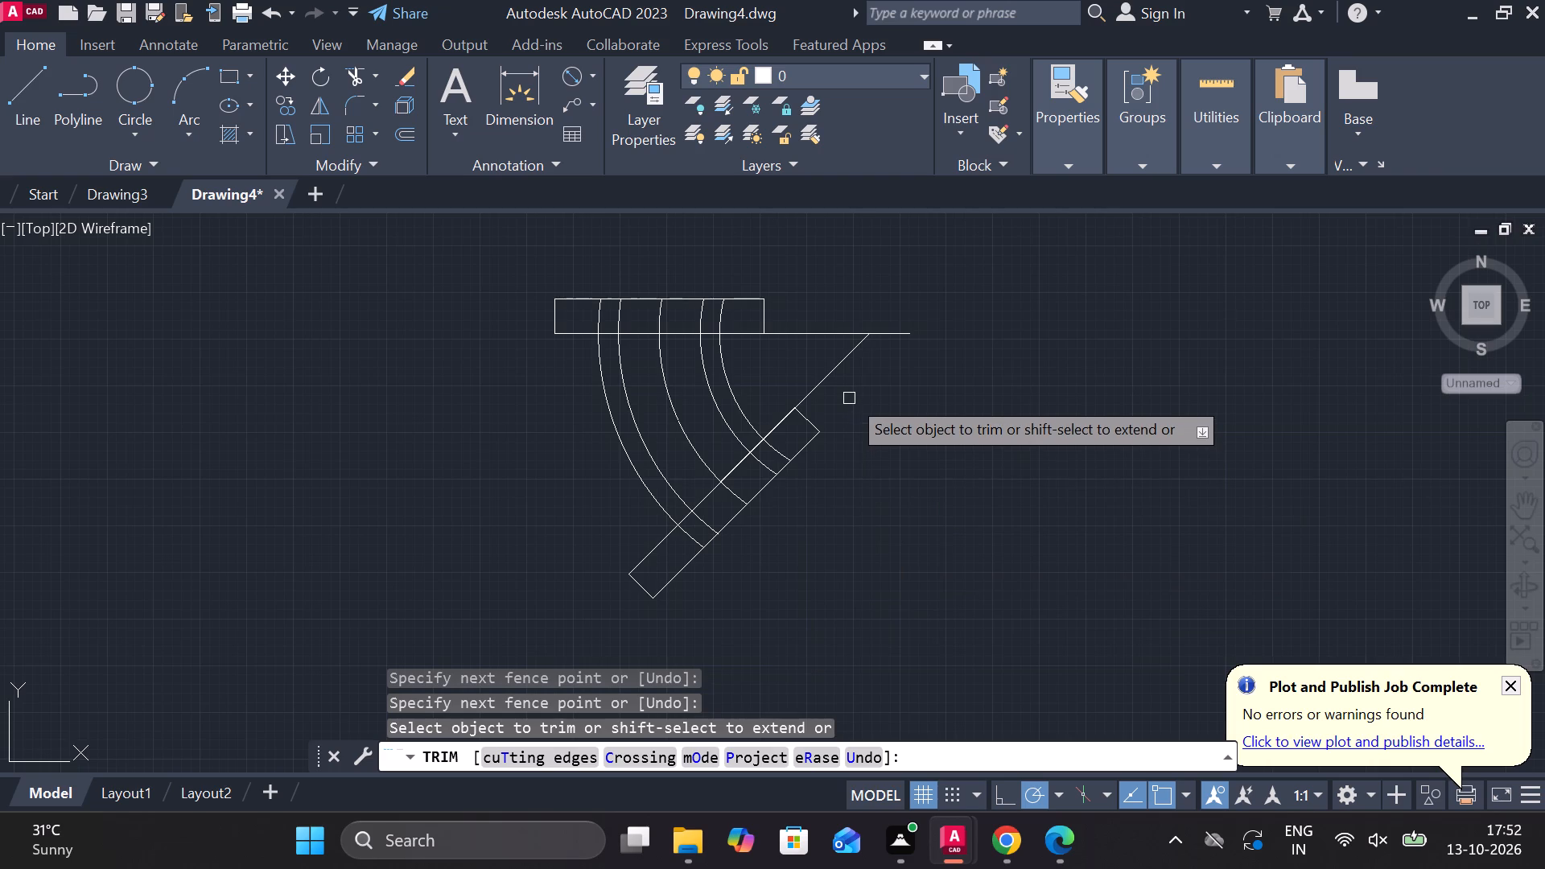
pyautogui.scroll(1, 855, 397)
pyautogui.moveTo(867, 414); pyautogui.dragTo(962, 430, button='middle')
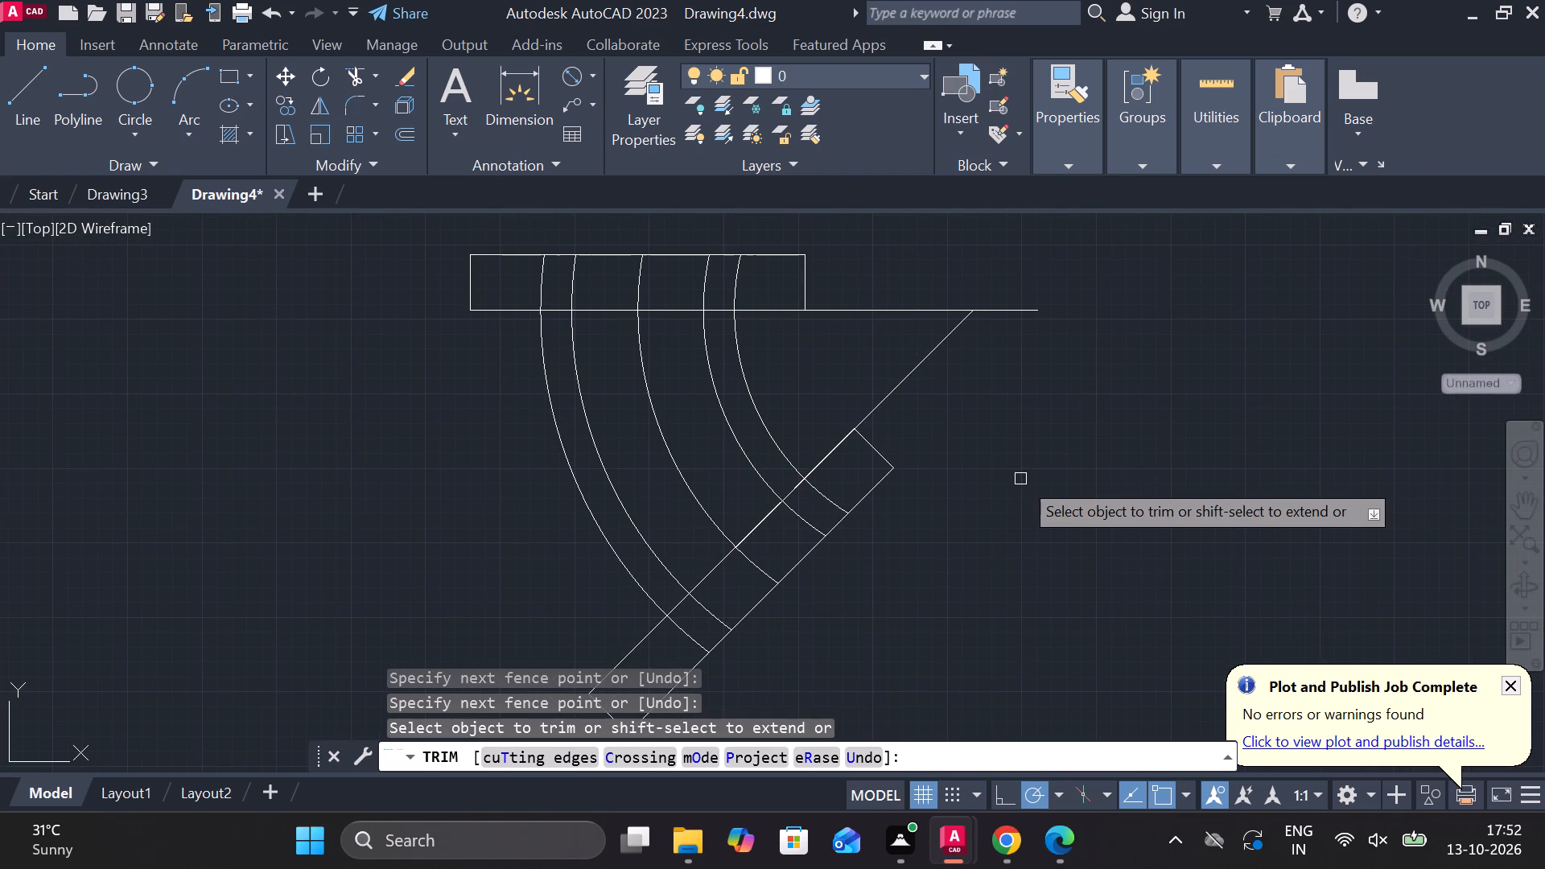
pyautogui.scroll(-1, 921, 634)
pyautogui.moveTo(904, 632); pyautogui.dragTo(928, 545, button='middle')
pyautogui.scroll(1, 890, 549)
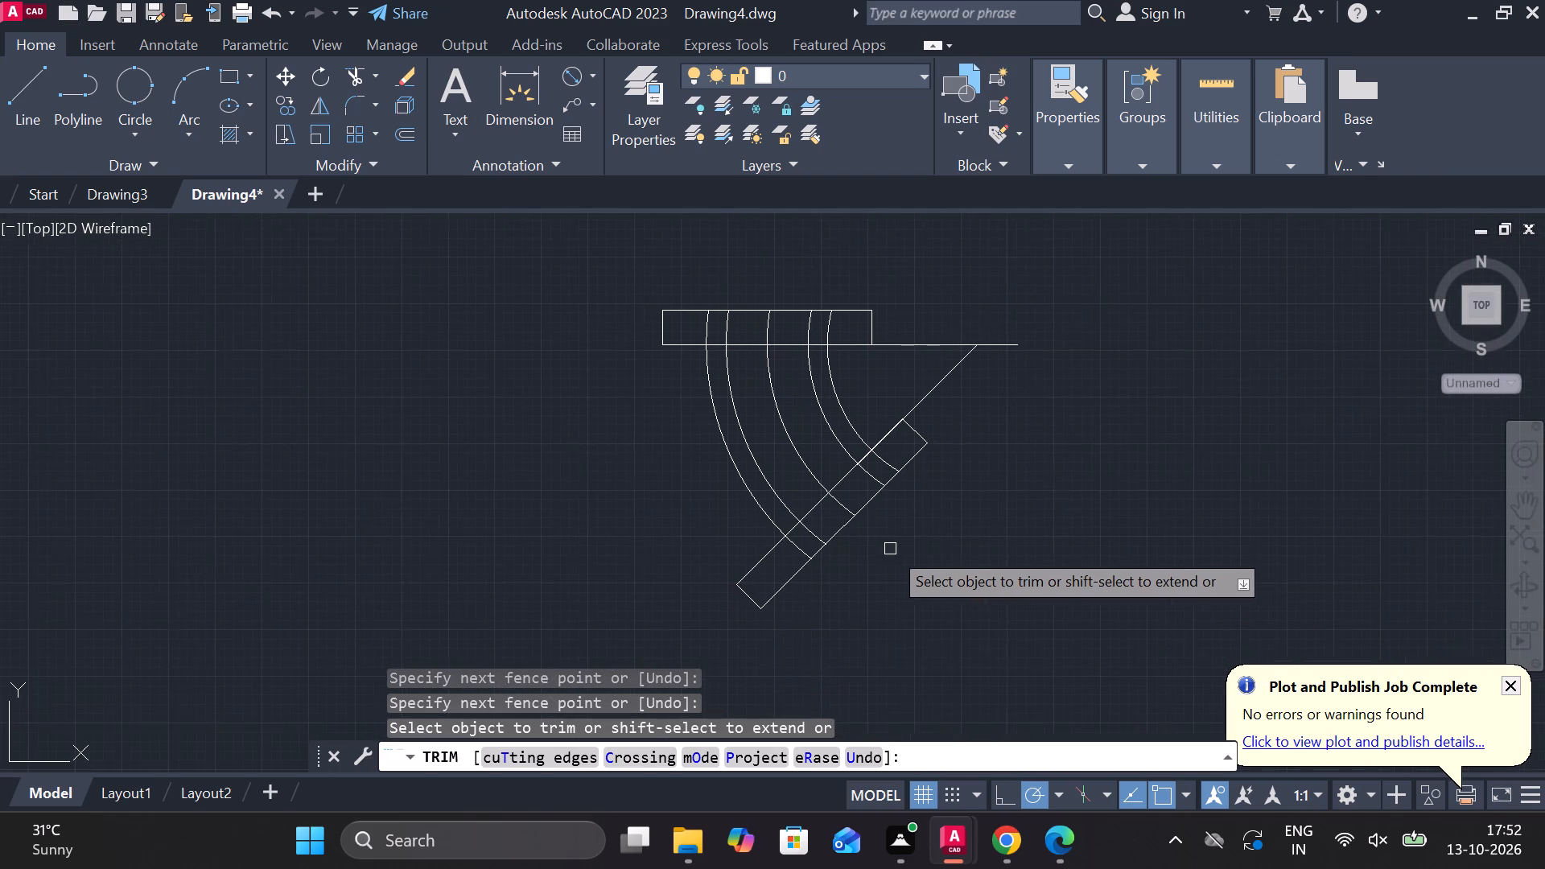
pyautogui.scroll(1, 890, 549)
pyautogui.moveTo(1008, 365); pyautogui.dragTo(987, 519, button='middle')
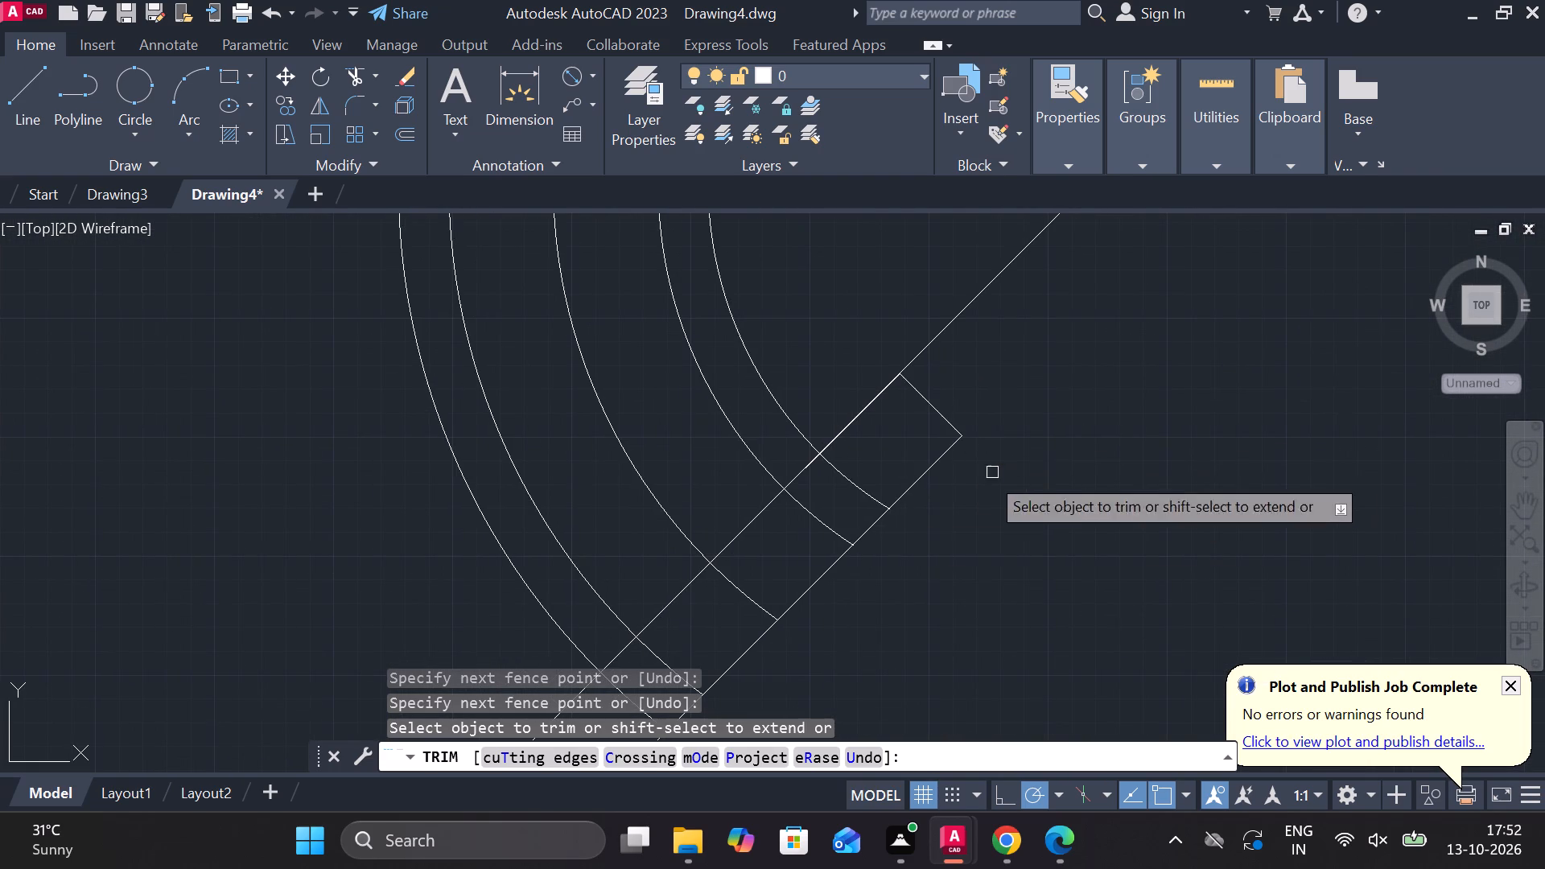
pyautogui.scroll(-2, 764, 595)
pyautogui.moveTo(863, 575); pyautogui.dragTo(1000, 425, button='middle')
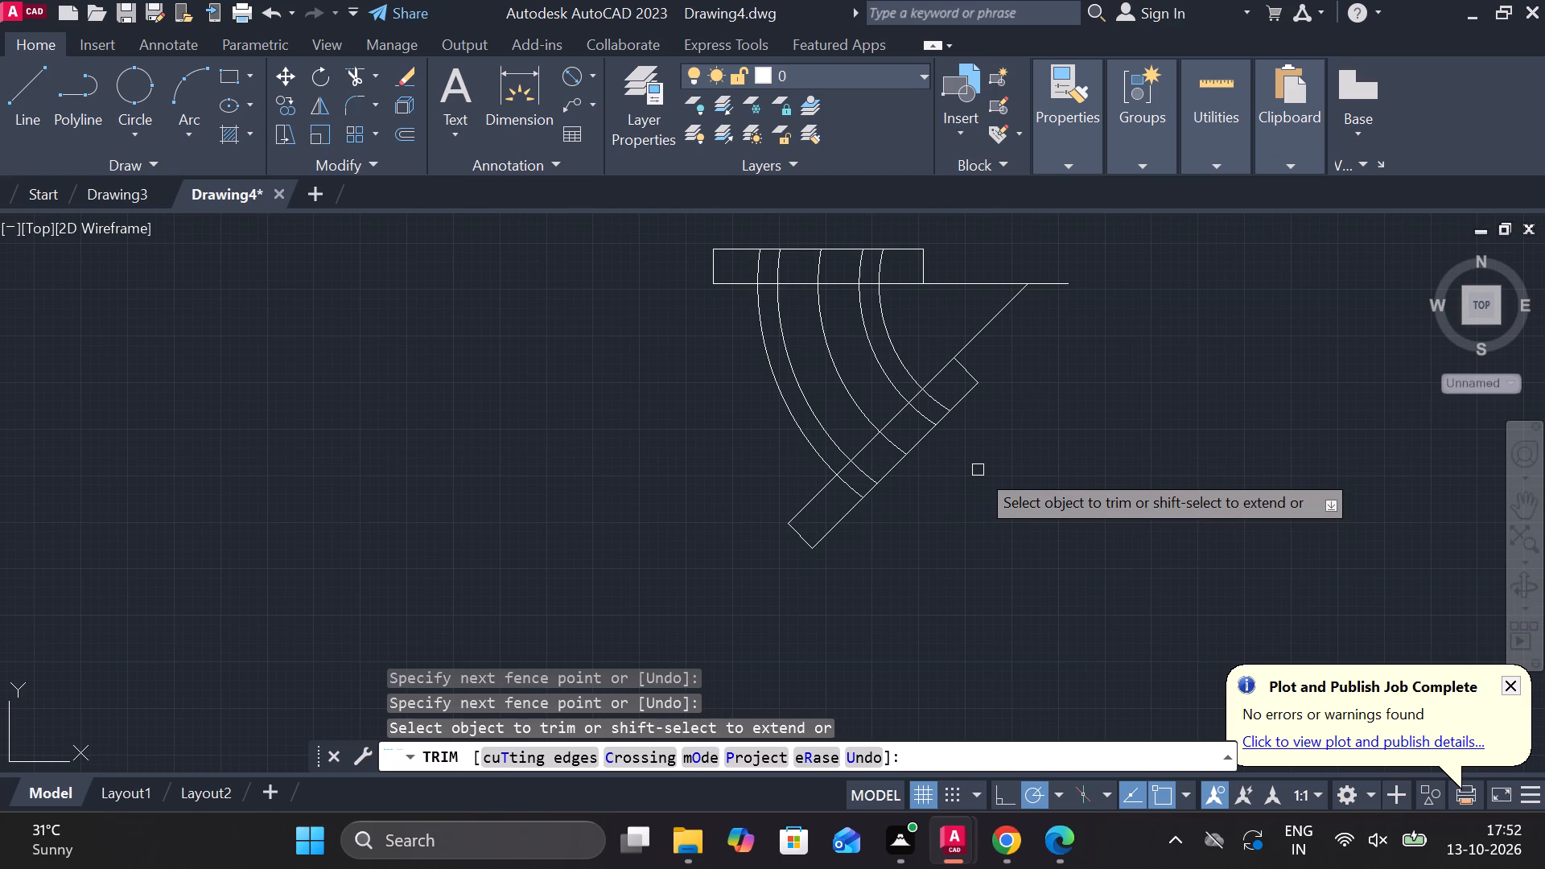
pyautogui.press('Escape')
# Draw a 112.5-long line at 225 degrees from the middle arc's intersection with the diagonal, then a perpendicular line crossing the strip's outer long edge.
pyautogui.scroll(1, 875, 448)
pyautogui.press('l')
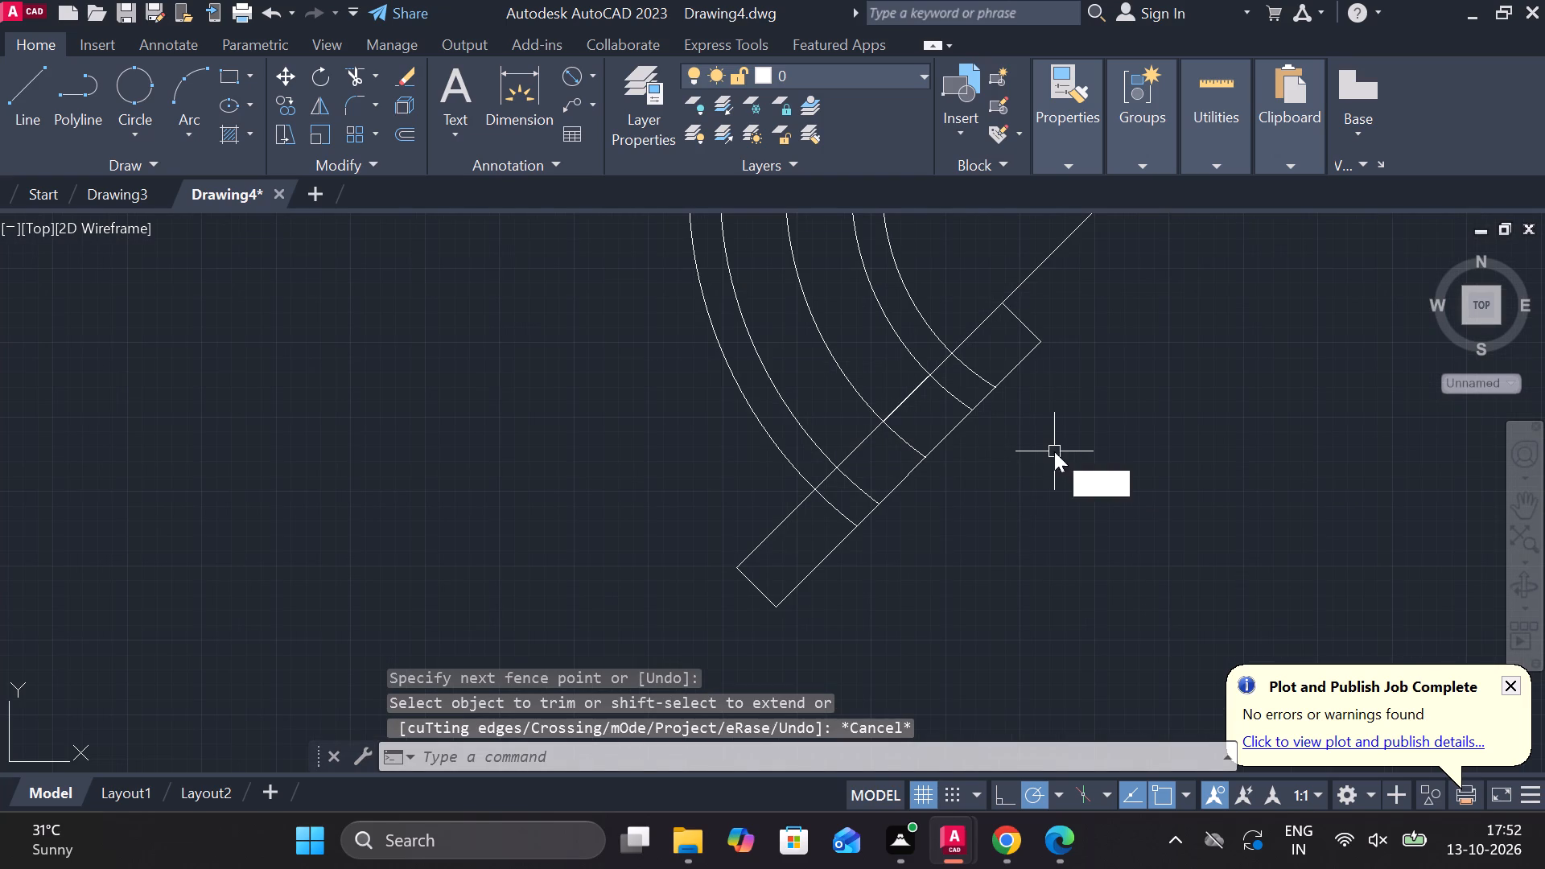
pyautogui.press('Return')
pyautogui.click(884, 423)
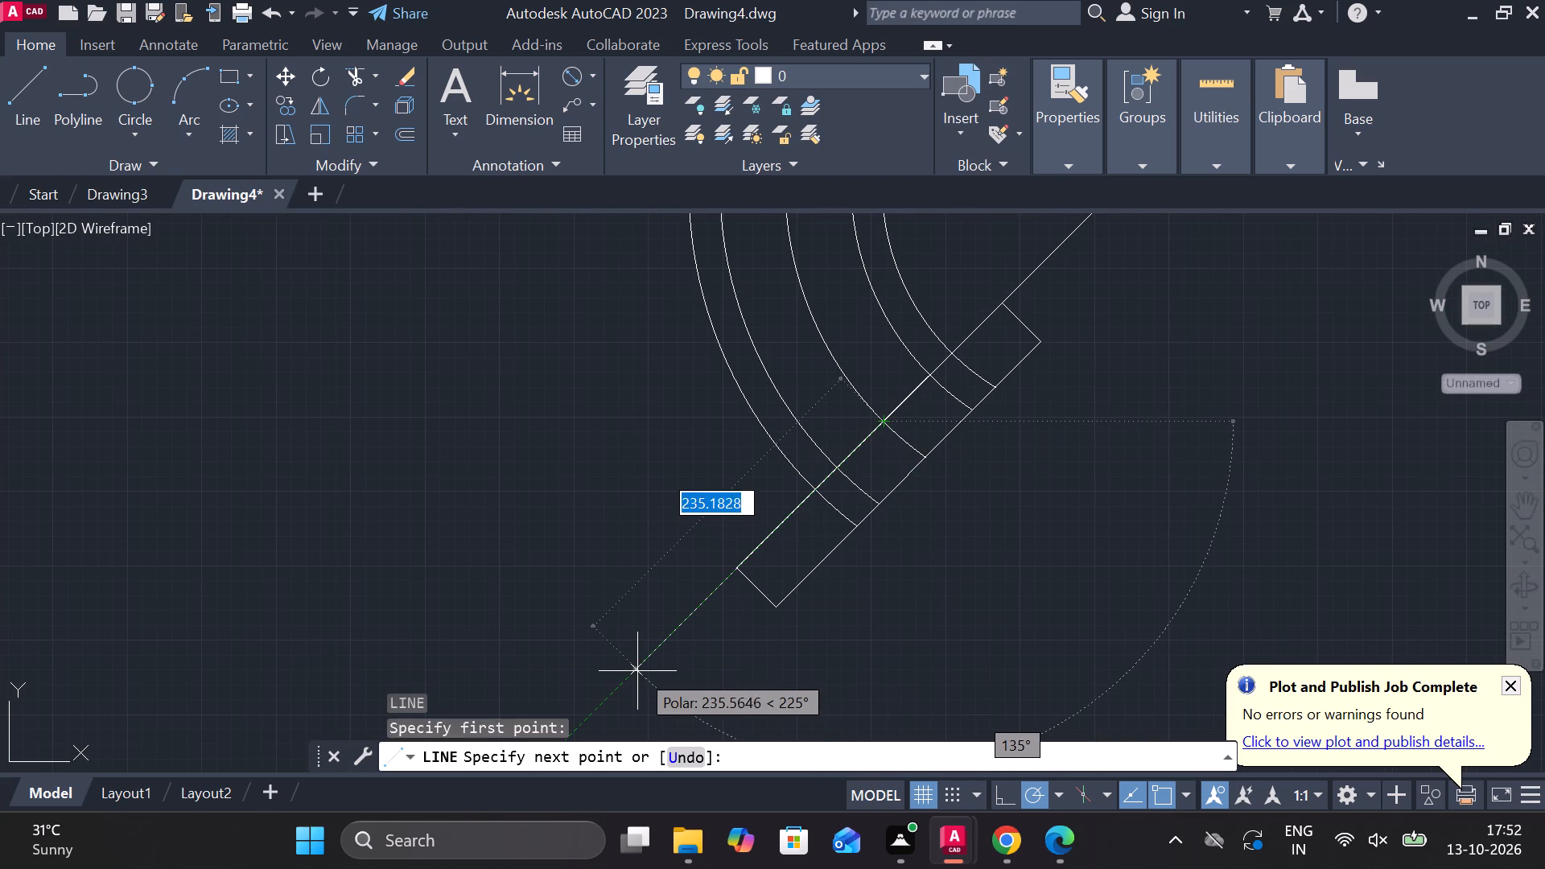
pyautogui.write('112.5')
pyautogui.press('Return')
pyautogui.click(896, 650)
pyautogui.press('Escape')
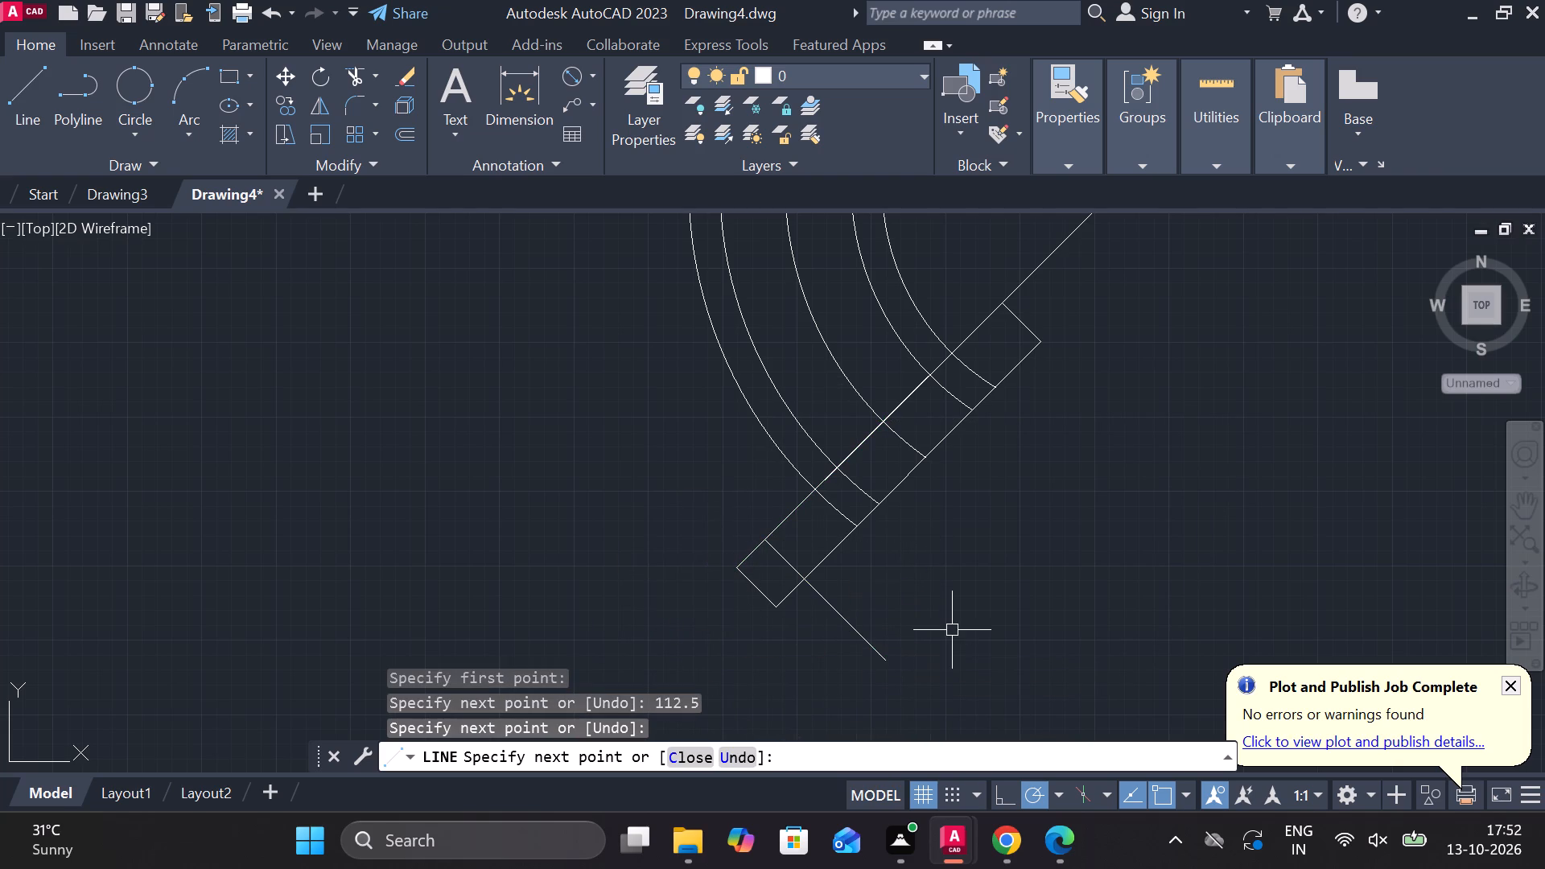
# Trim the new perpendicular line's overhang and remove the strip's leftover outer end beyond it.
pyautogui.write('tr')
pyautogui.press('space')
pyautogui.moveTo(892, 603); pyautogui.dragTo(764, 579)
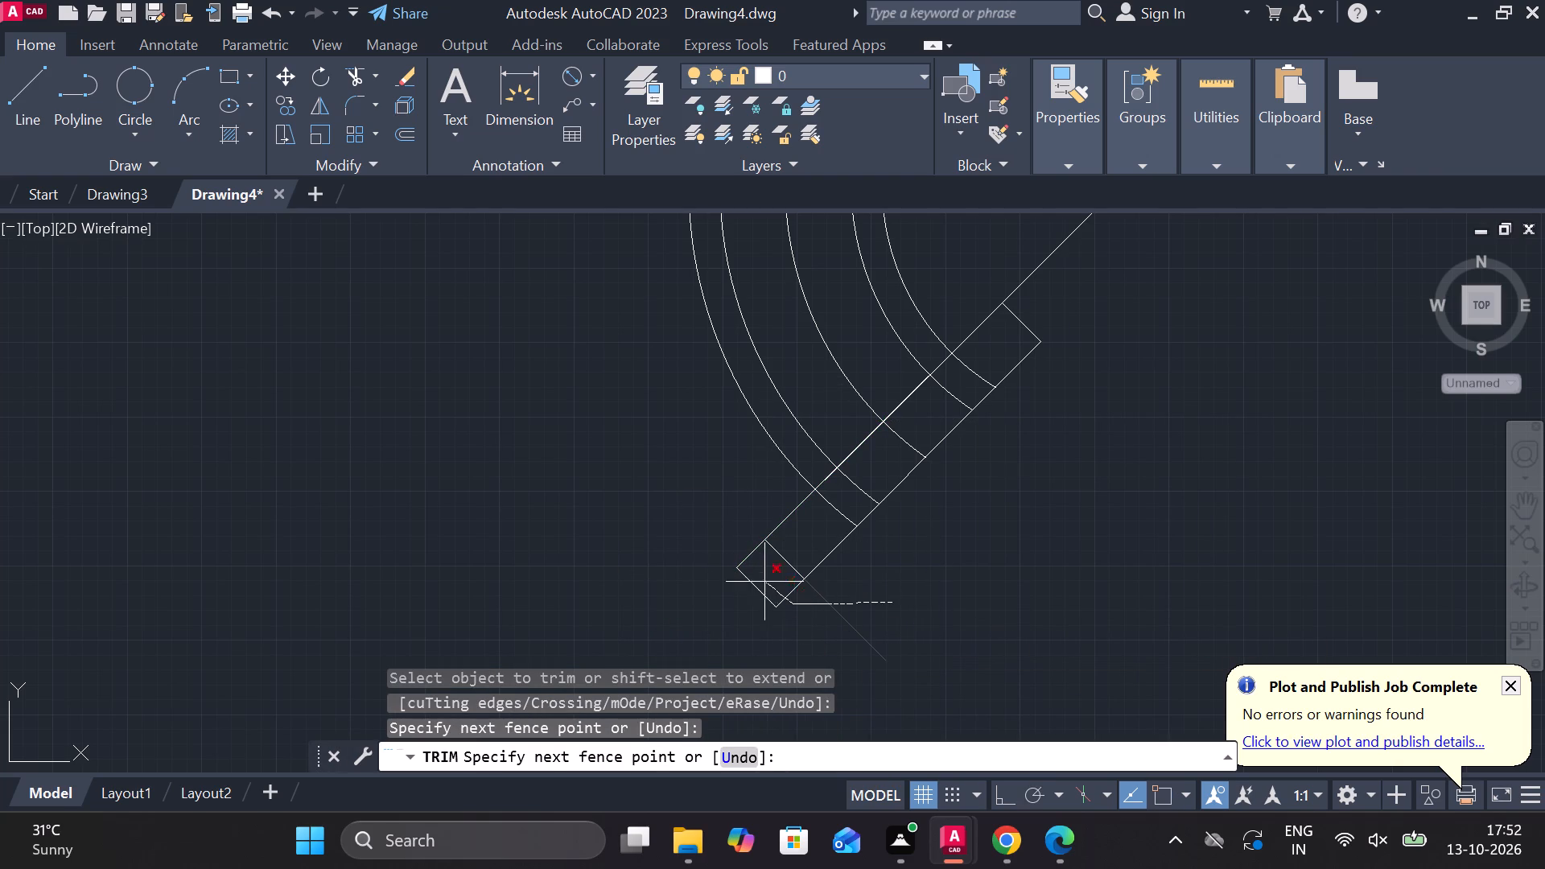
pyautogui.moveTo(764, 579); pyautogui.dragTo(740, 543)
pyautogui.click(772, 595)
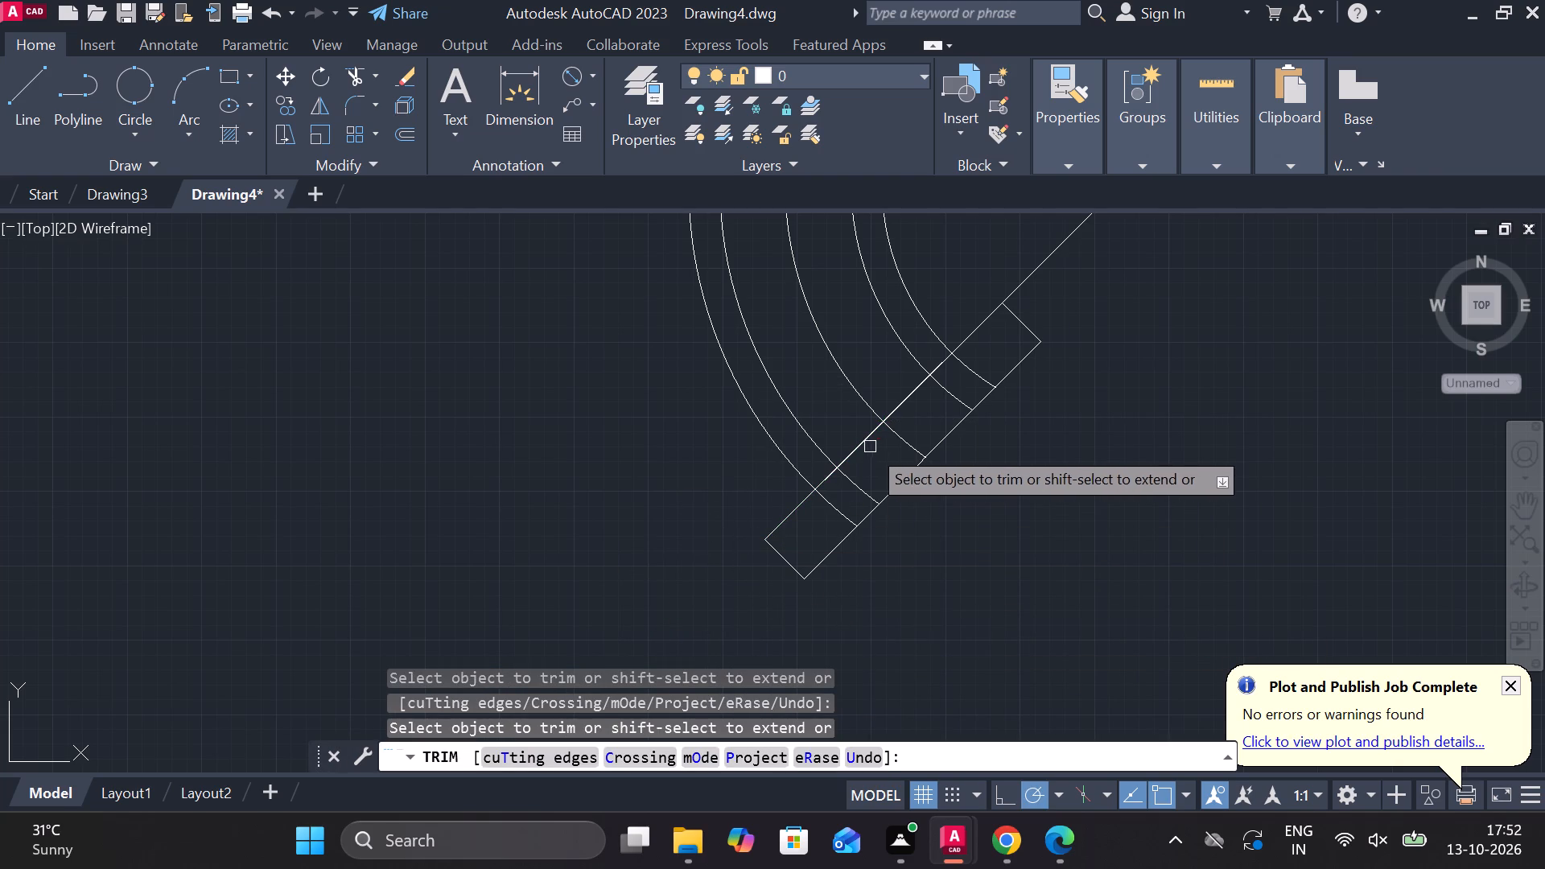
# Trim the overlapping line segments along the strip's inner long edge between the arcs.
pyautogui.click(868, 447)
pyautogui.click(899, 406)
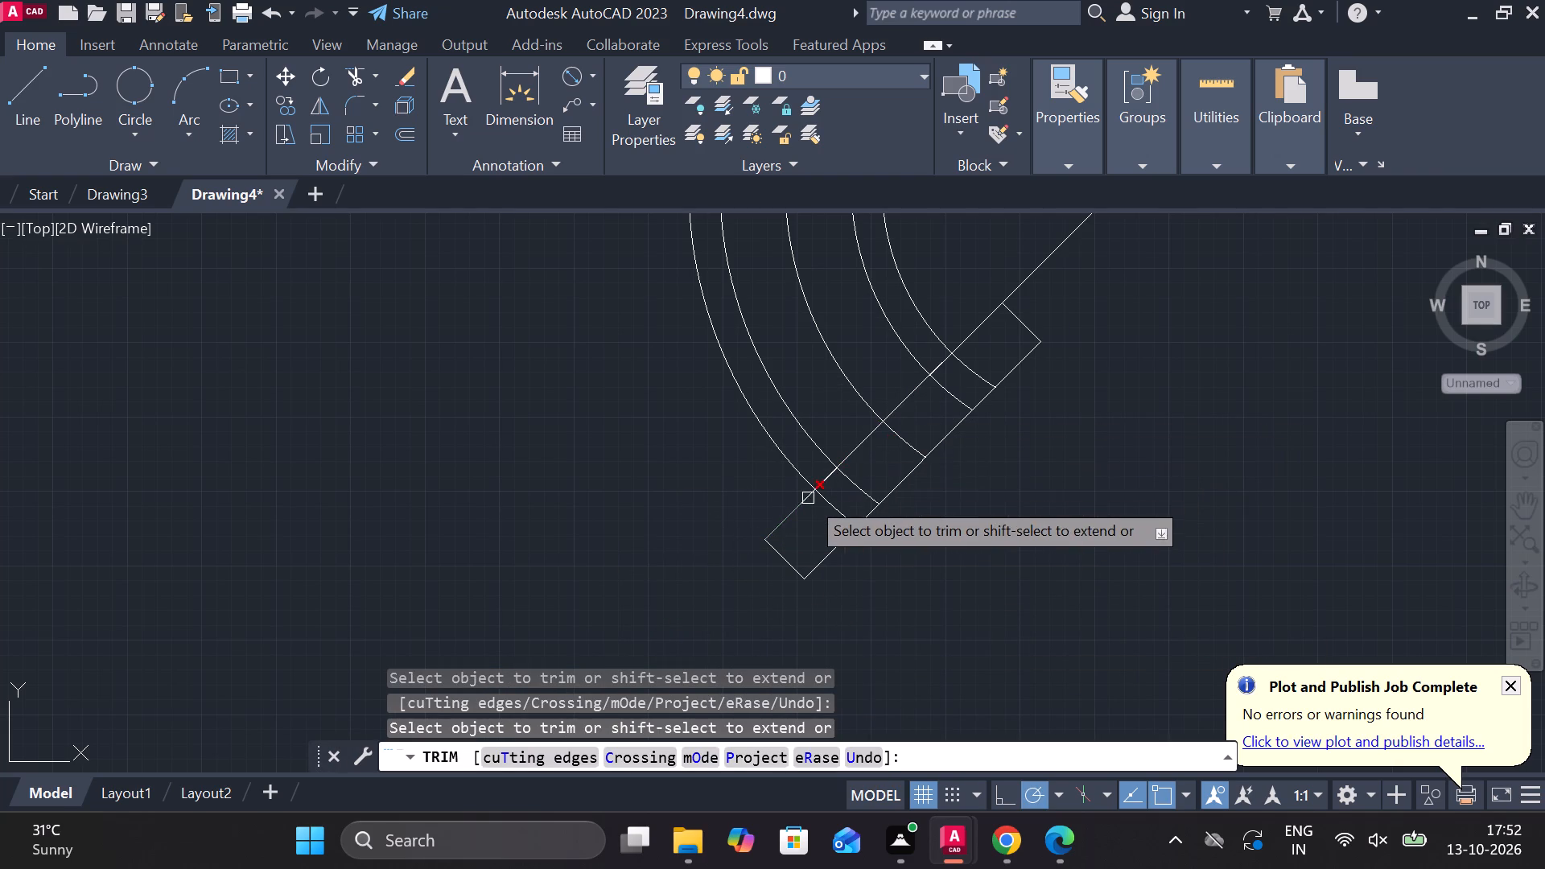
pyautogui.click(808, 498)
pyautogui.click(834, 475)
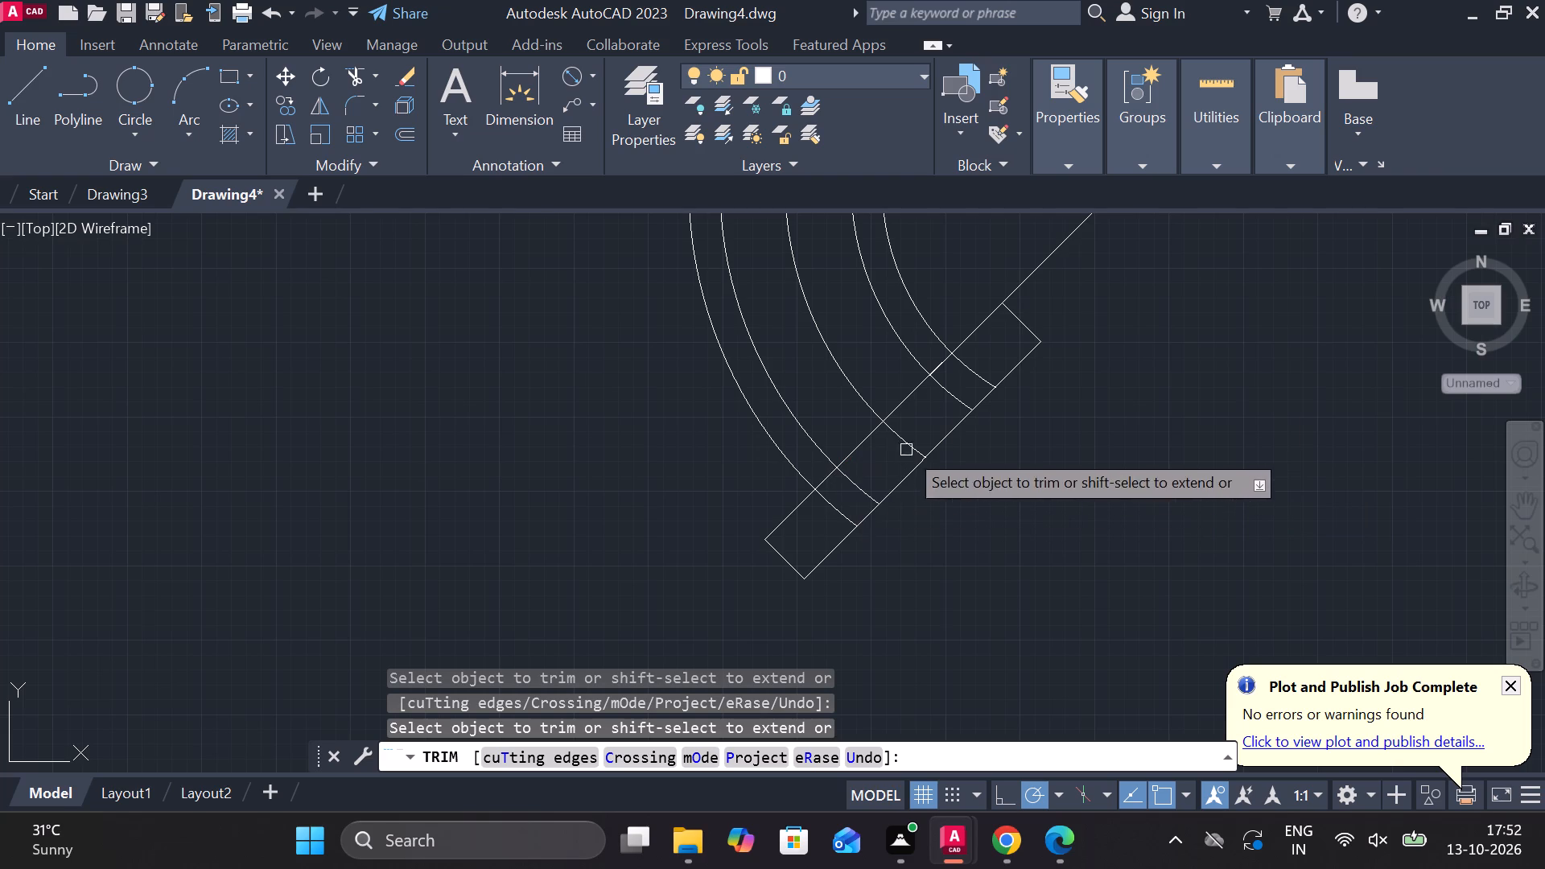
pyautogui.click(941, 362)
# Trim the outermost and innermost arcs where they pass inside the horizontal rectangle.
pyautogui.moveTo(1061, 355); pyautogui.dragTo(1063, 432, button='middle')
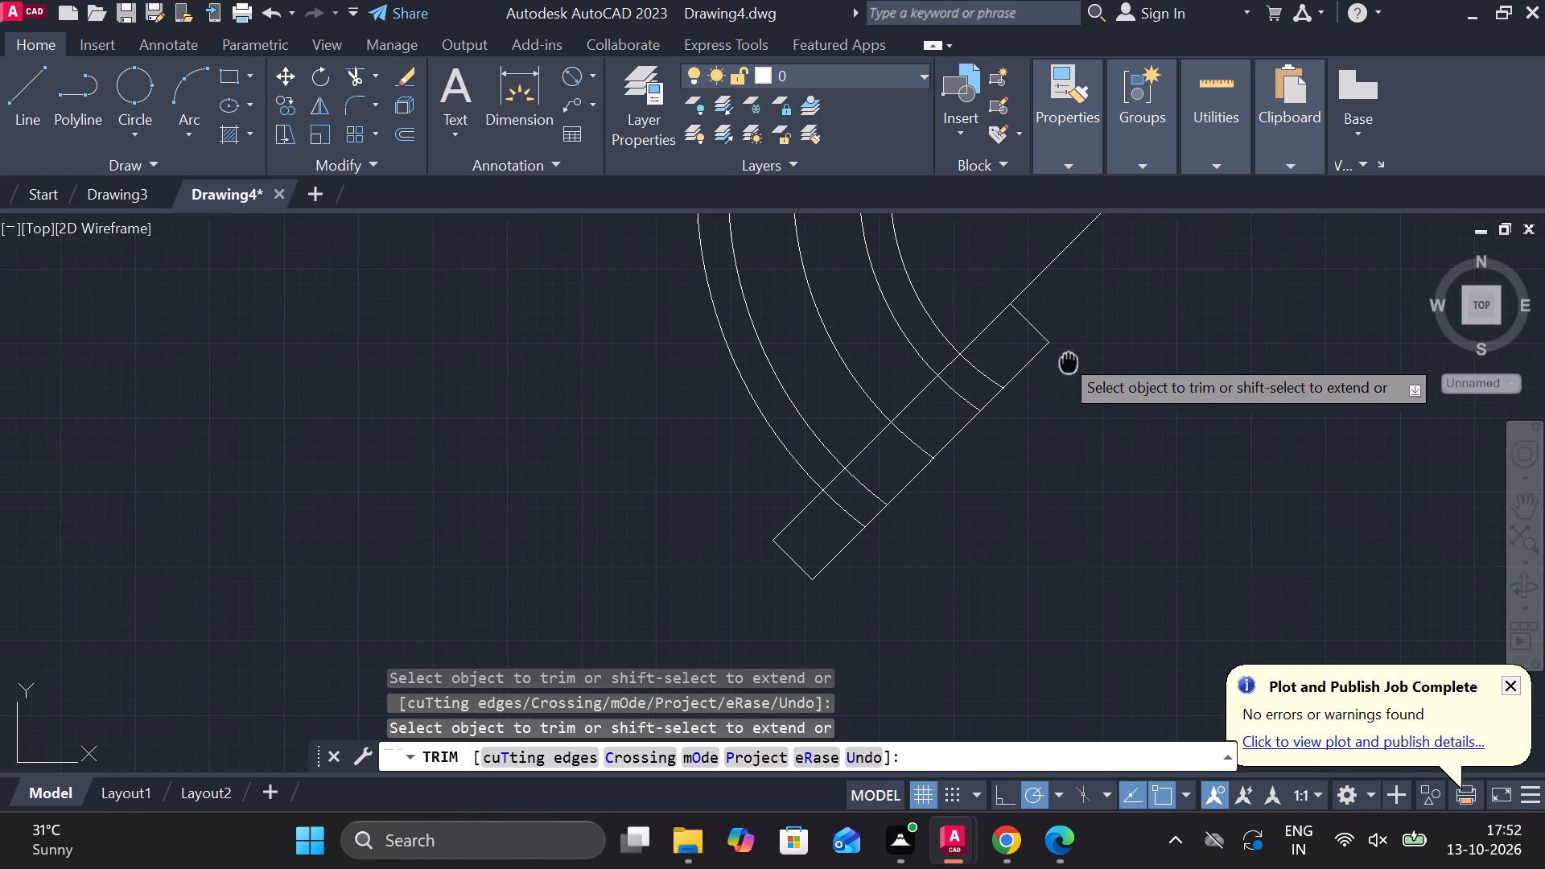
pyautogui.moveTo(1063, 432); pyautogui.dragTo(1048, 503, button='middle')
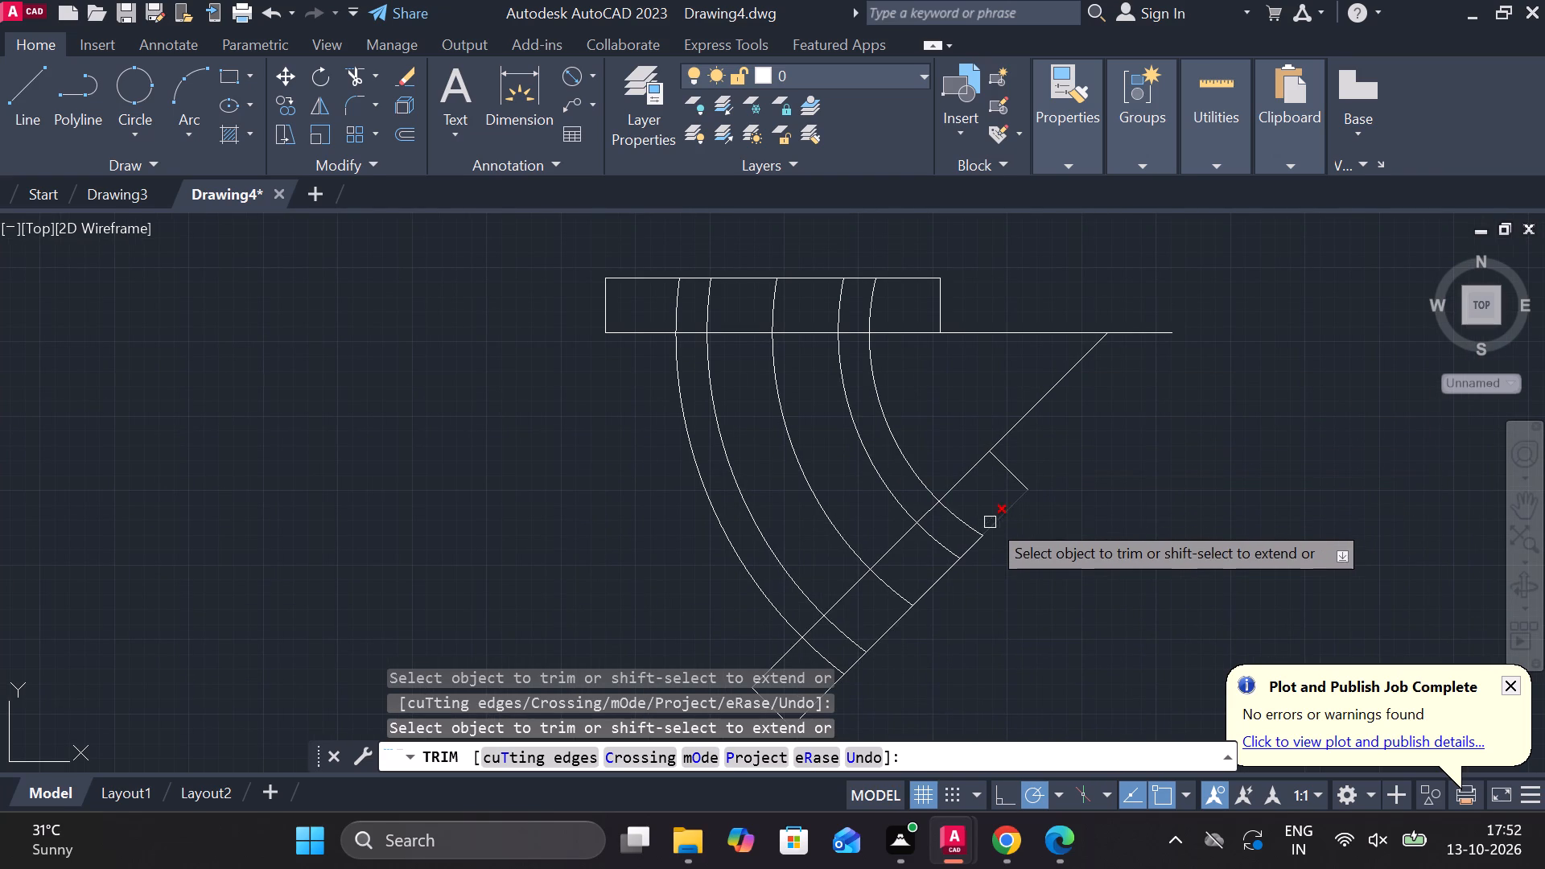
pyautogui.scroll(1, 984, 508)
pyautogui.moveTo(740, 425); pyautogui.dragTo(828, 620, button='middle')
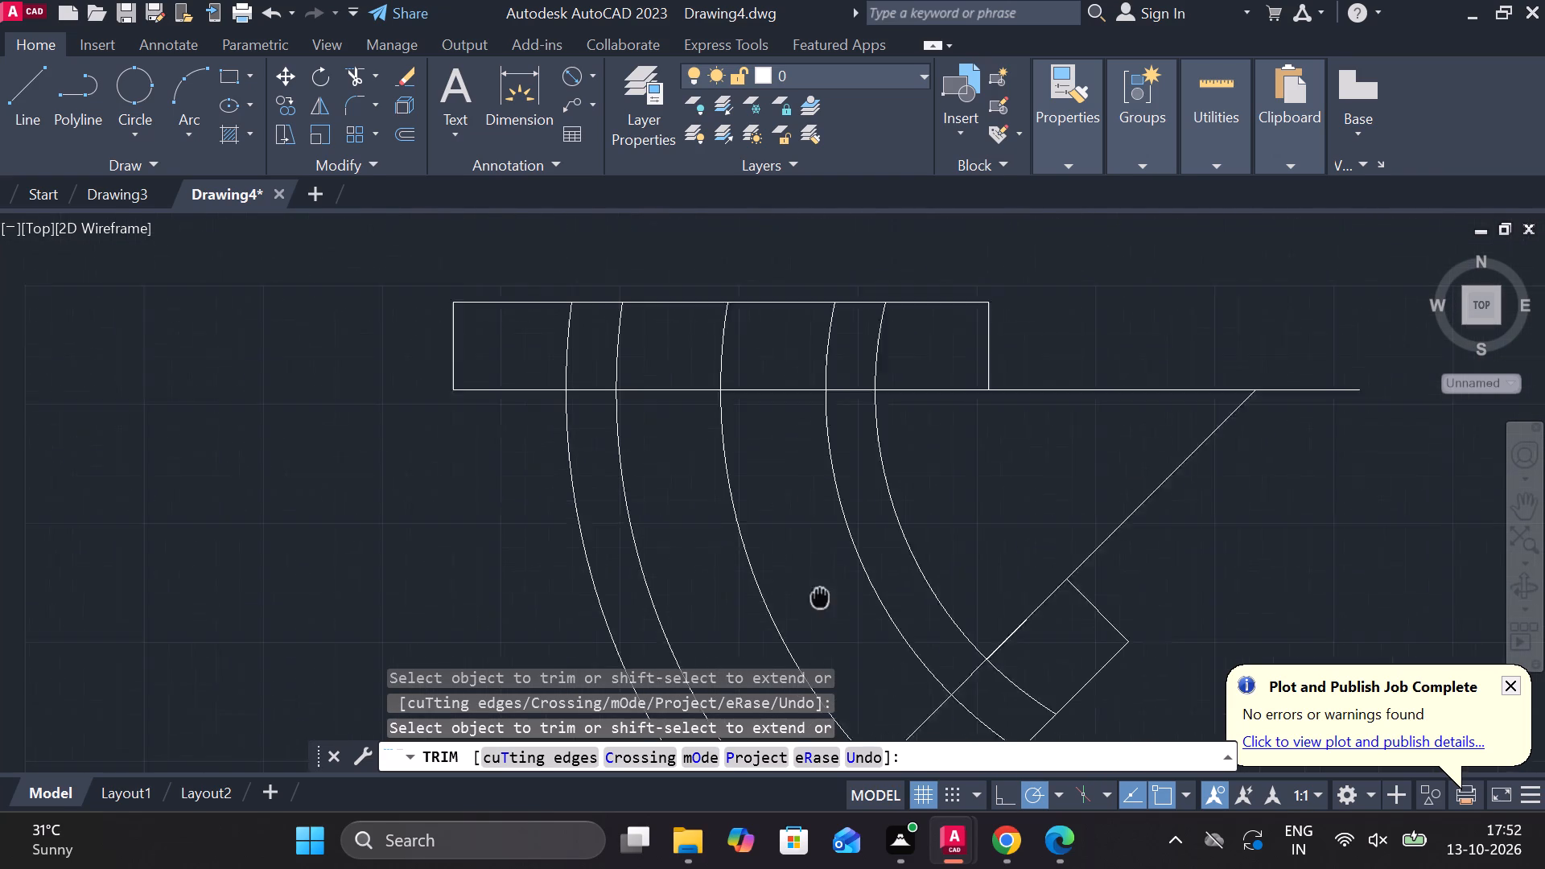
pyautogui.moveTo(828, 620); pyautogui.dragTo(817, 625, button='middle')
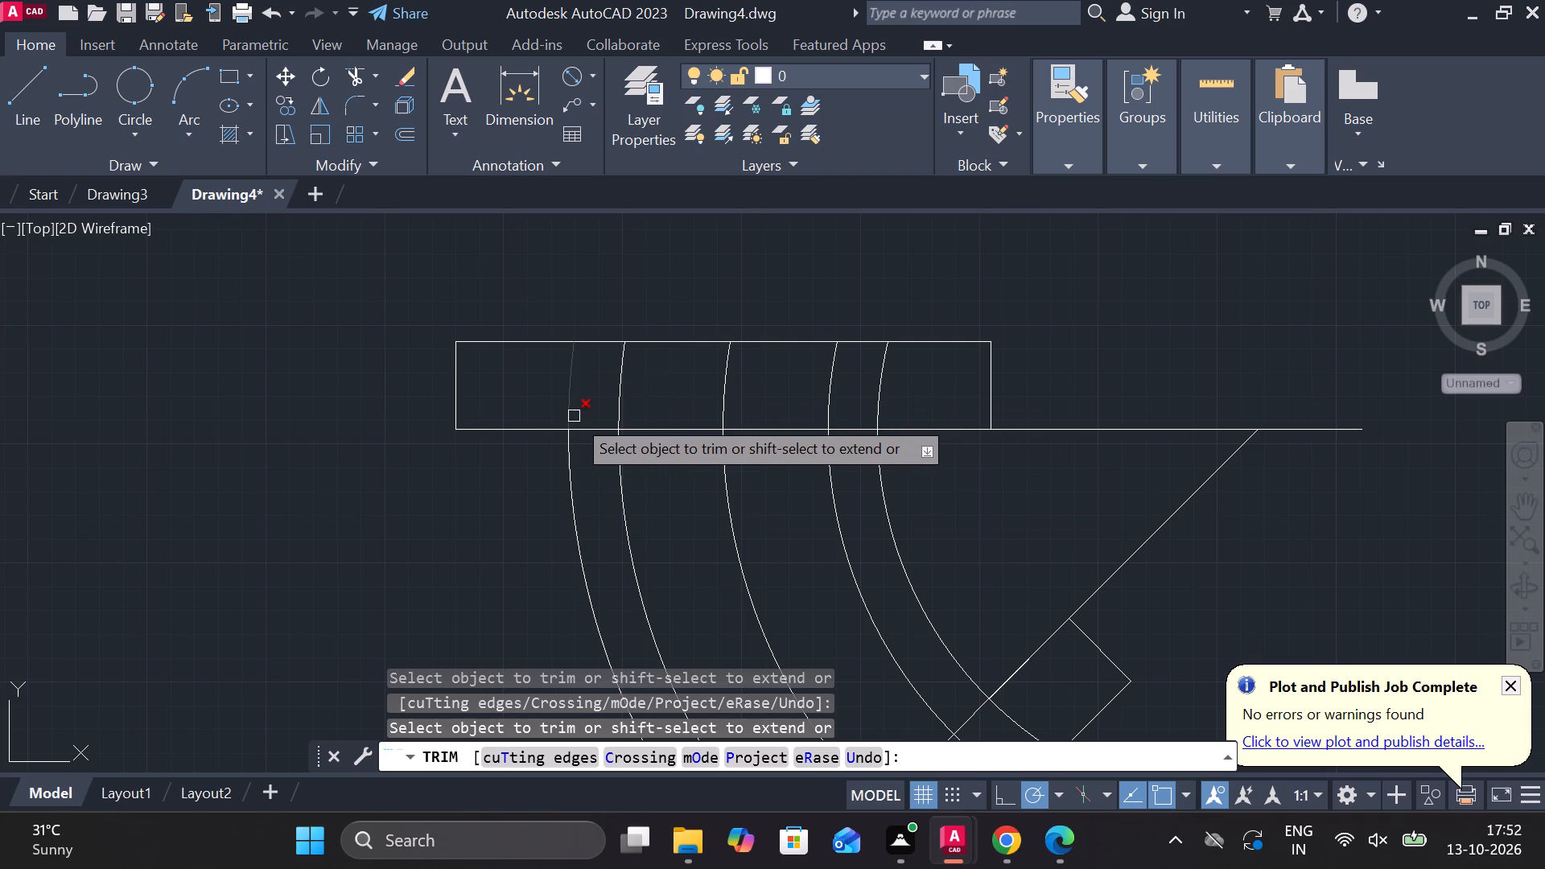
pyautogui.click(572, 406)
pyautogui.click(885, 393)
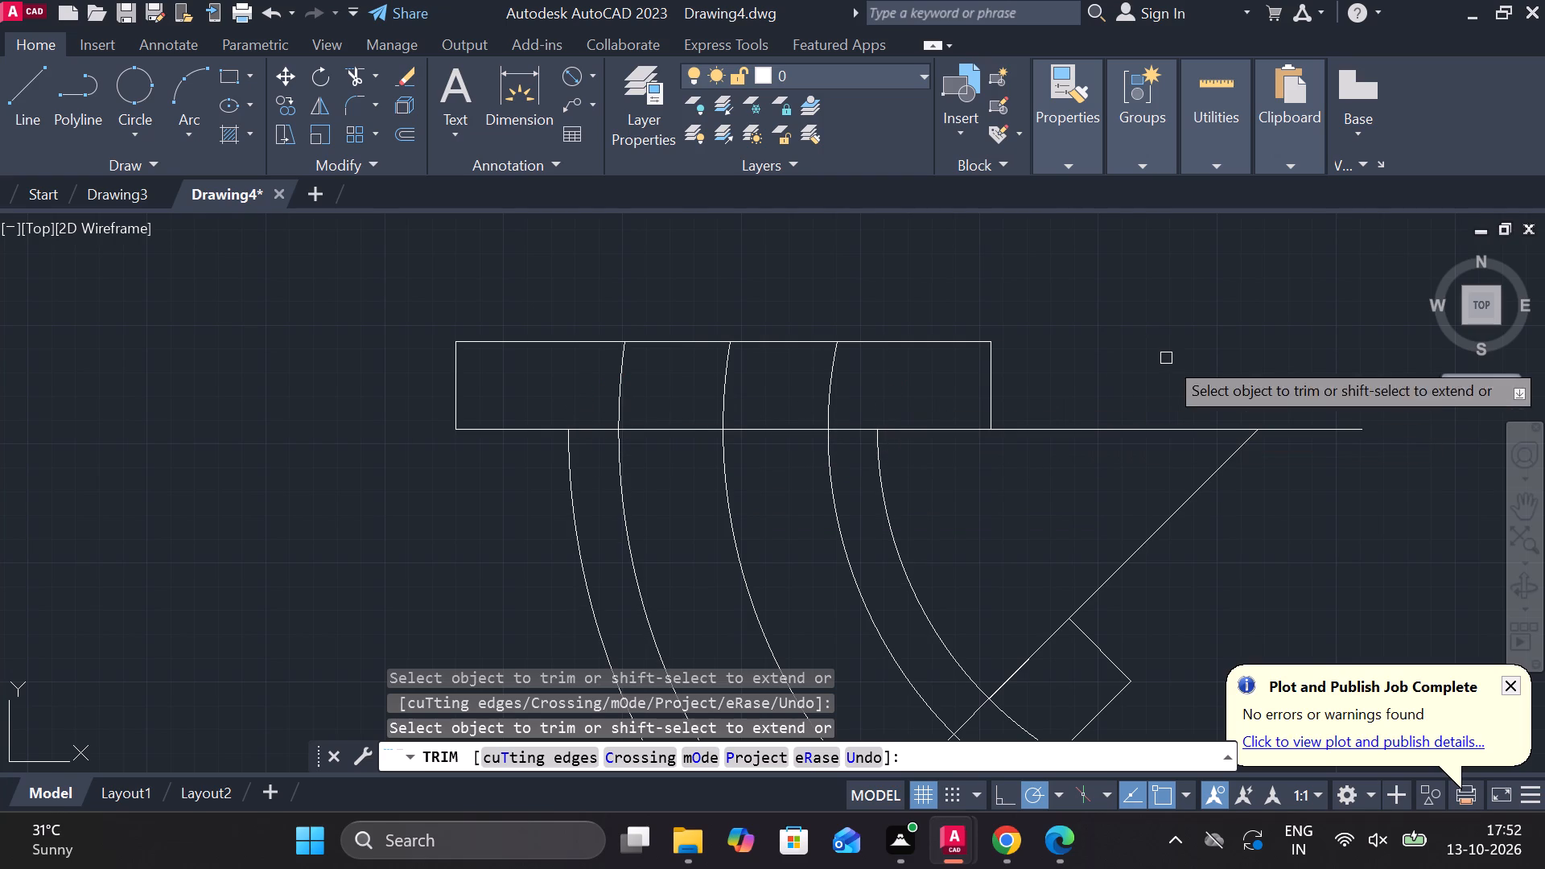
pyautogui.press('Escape')
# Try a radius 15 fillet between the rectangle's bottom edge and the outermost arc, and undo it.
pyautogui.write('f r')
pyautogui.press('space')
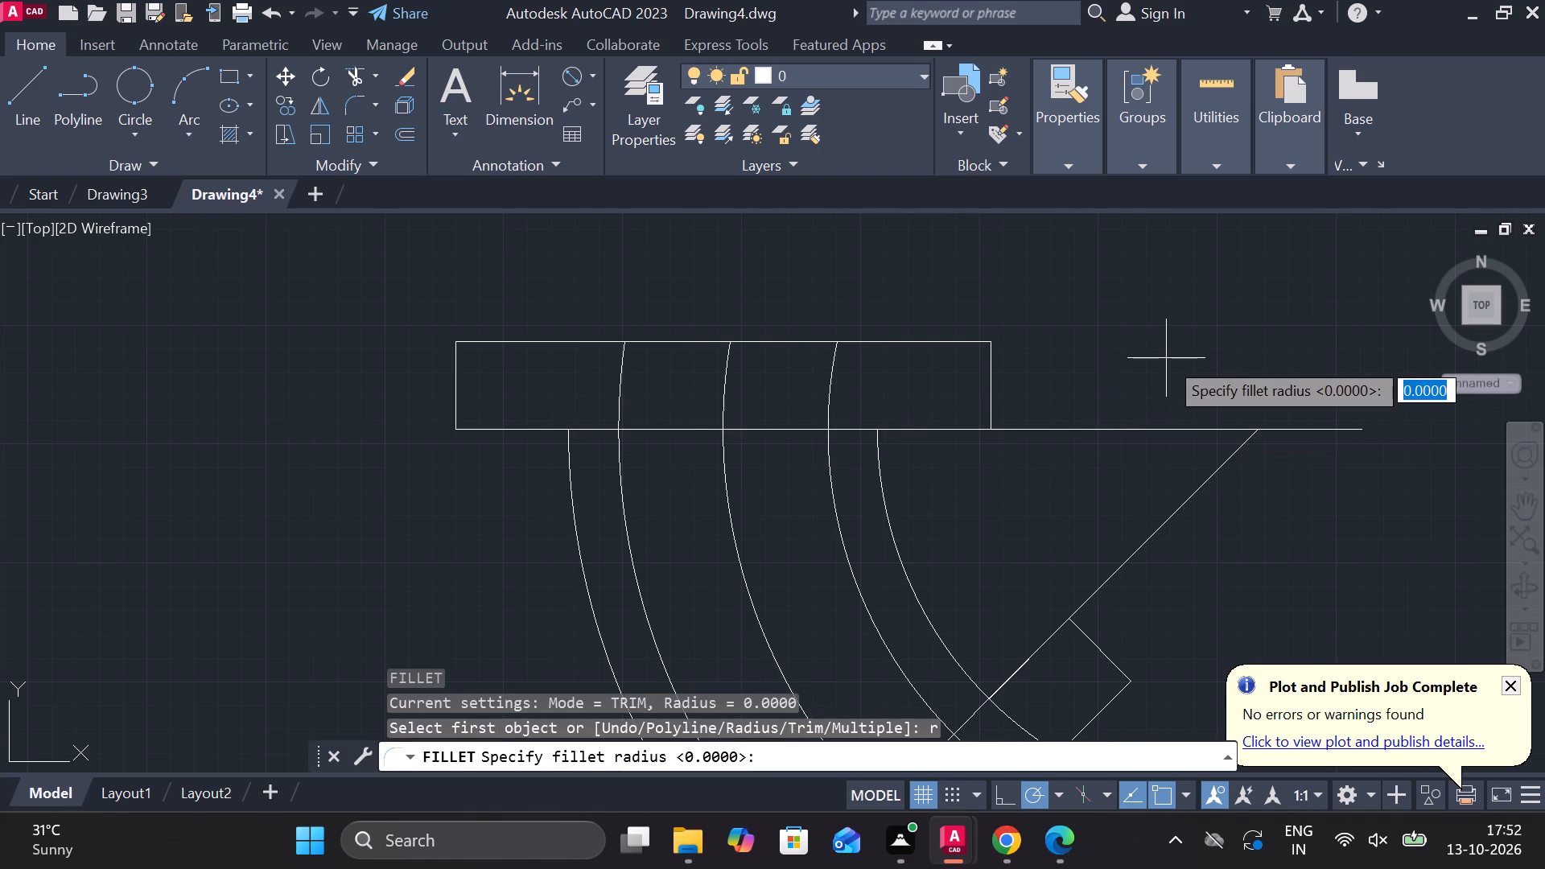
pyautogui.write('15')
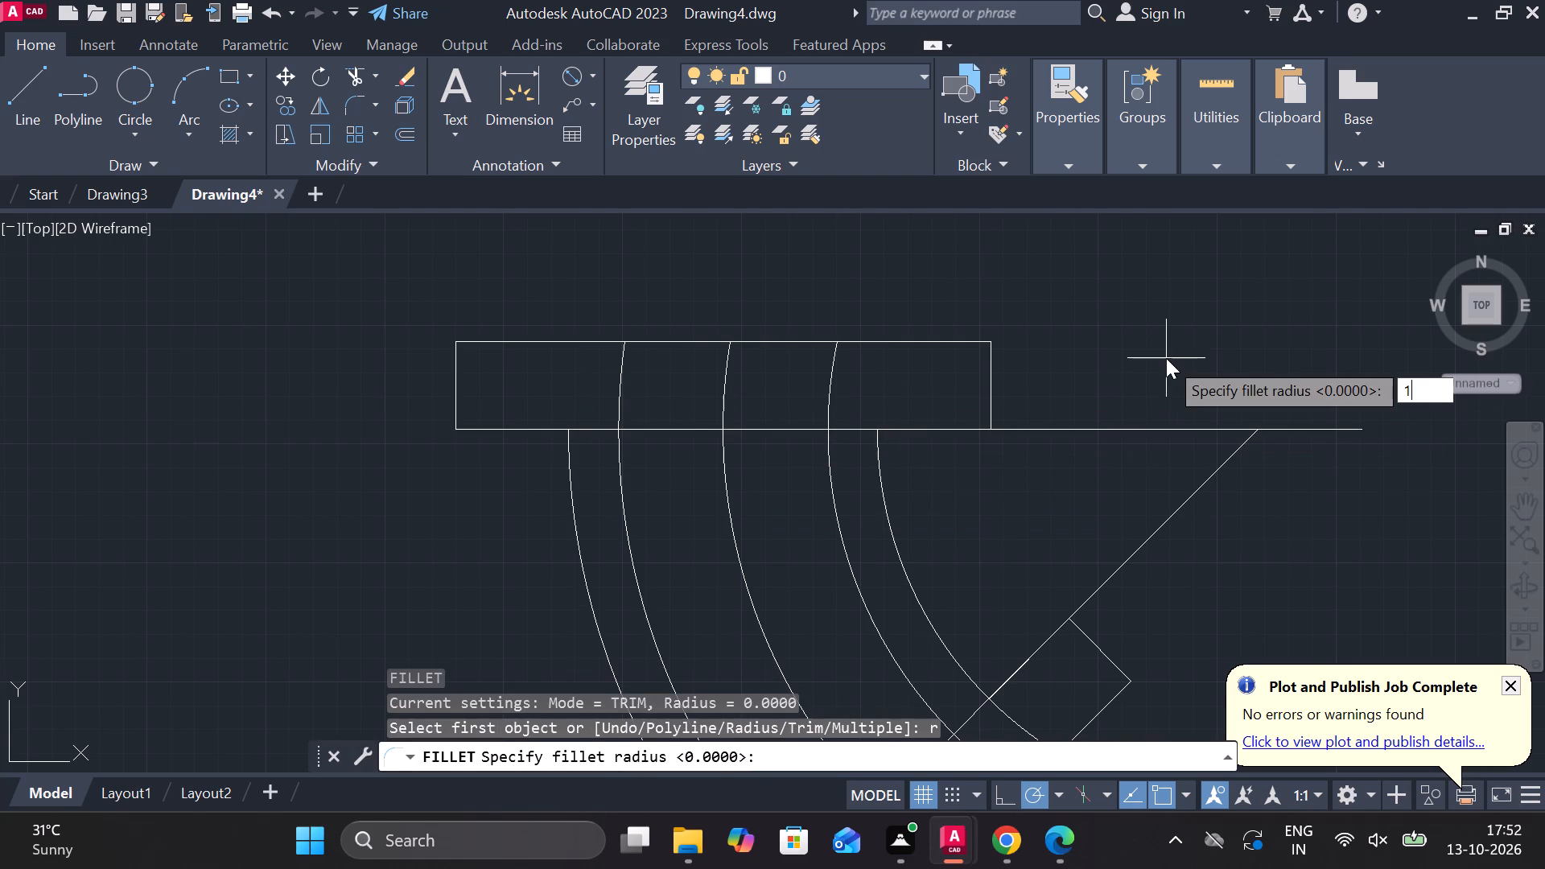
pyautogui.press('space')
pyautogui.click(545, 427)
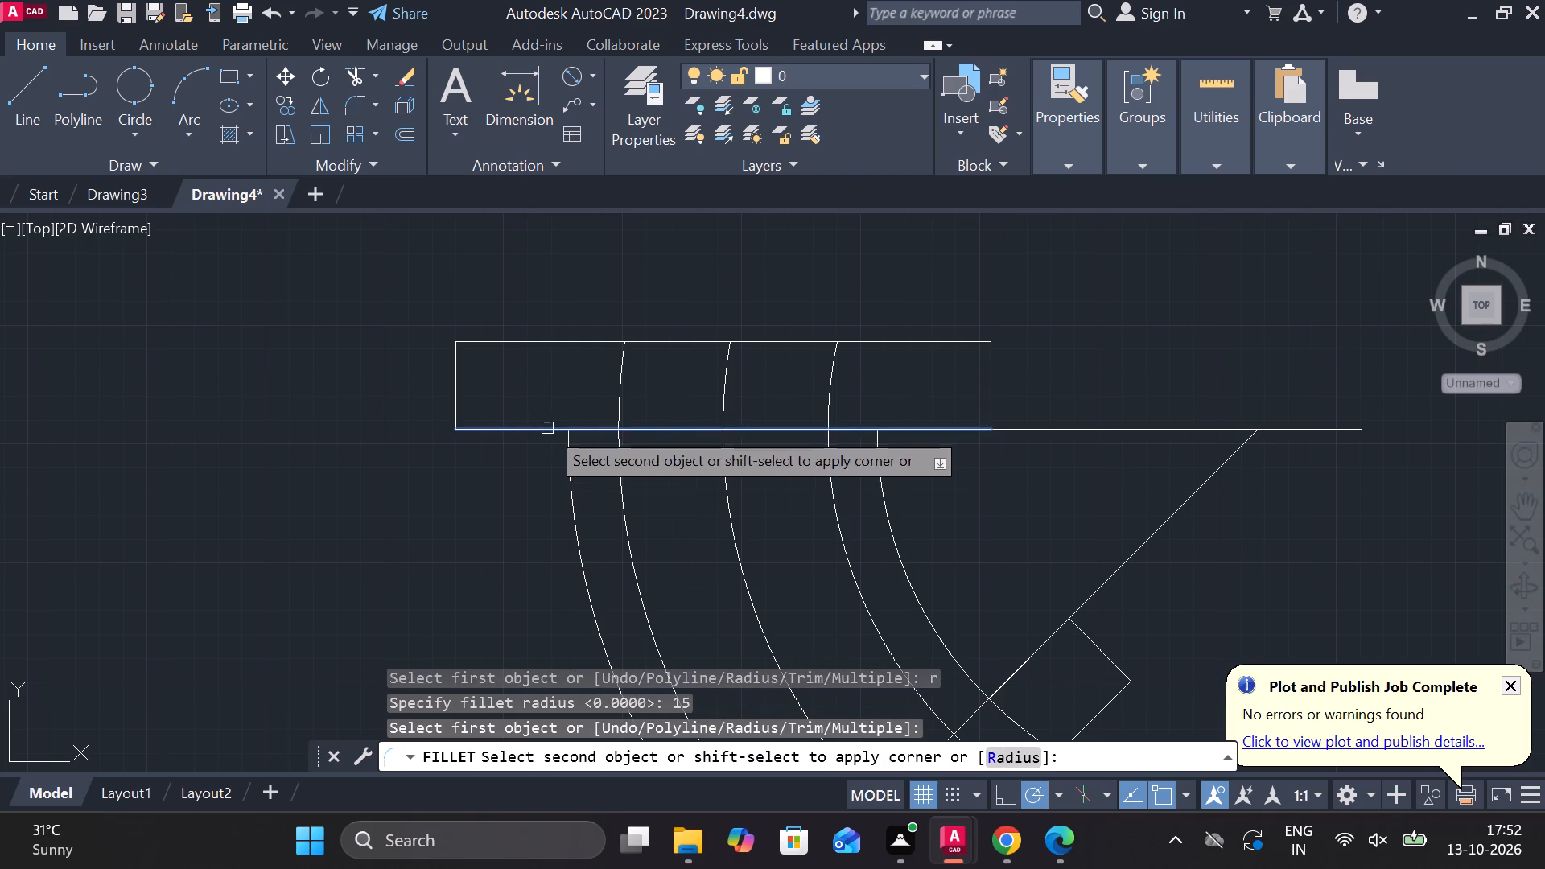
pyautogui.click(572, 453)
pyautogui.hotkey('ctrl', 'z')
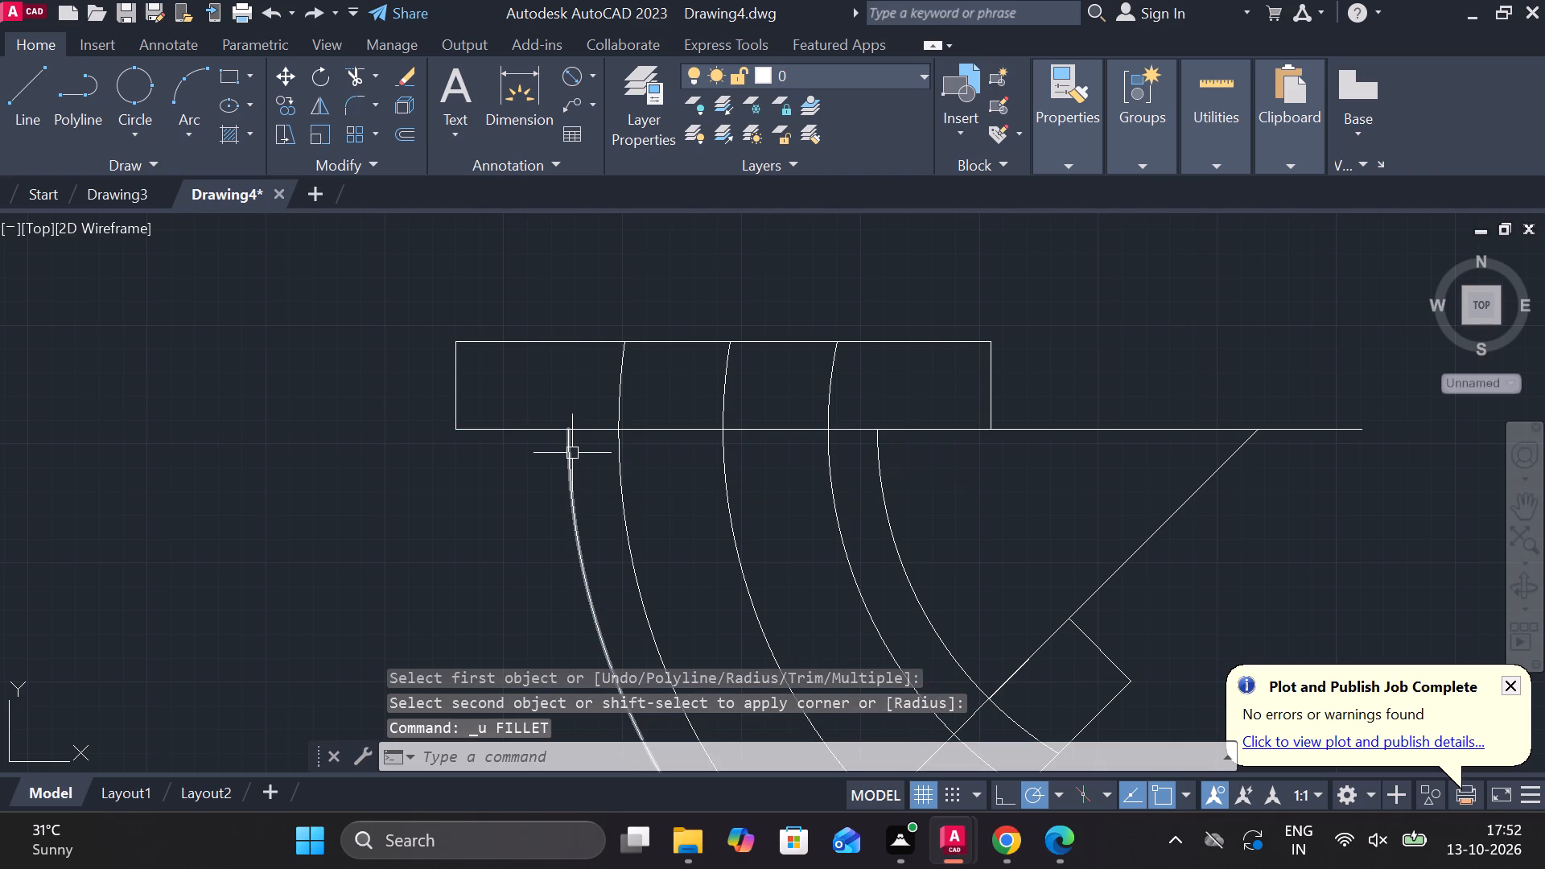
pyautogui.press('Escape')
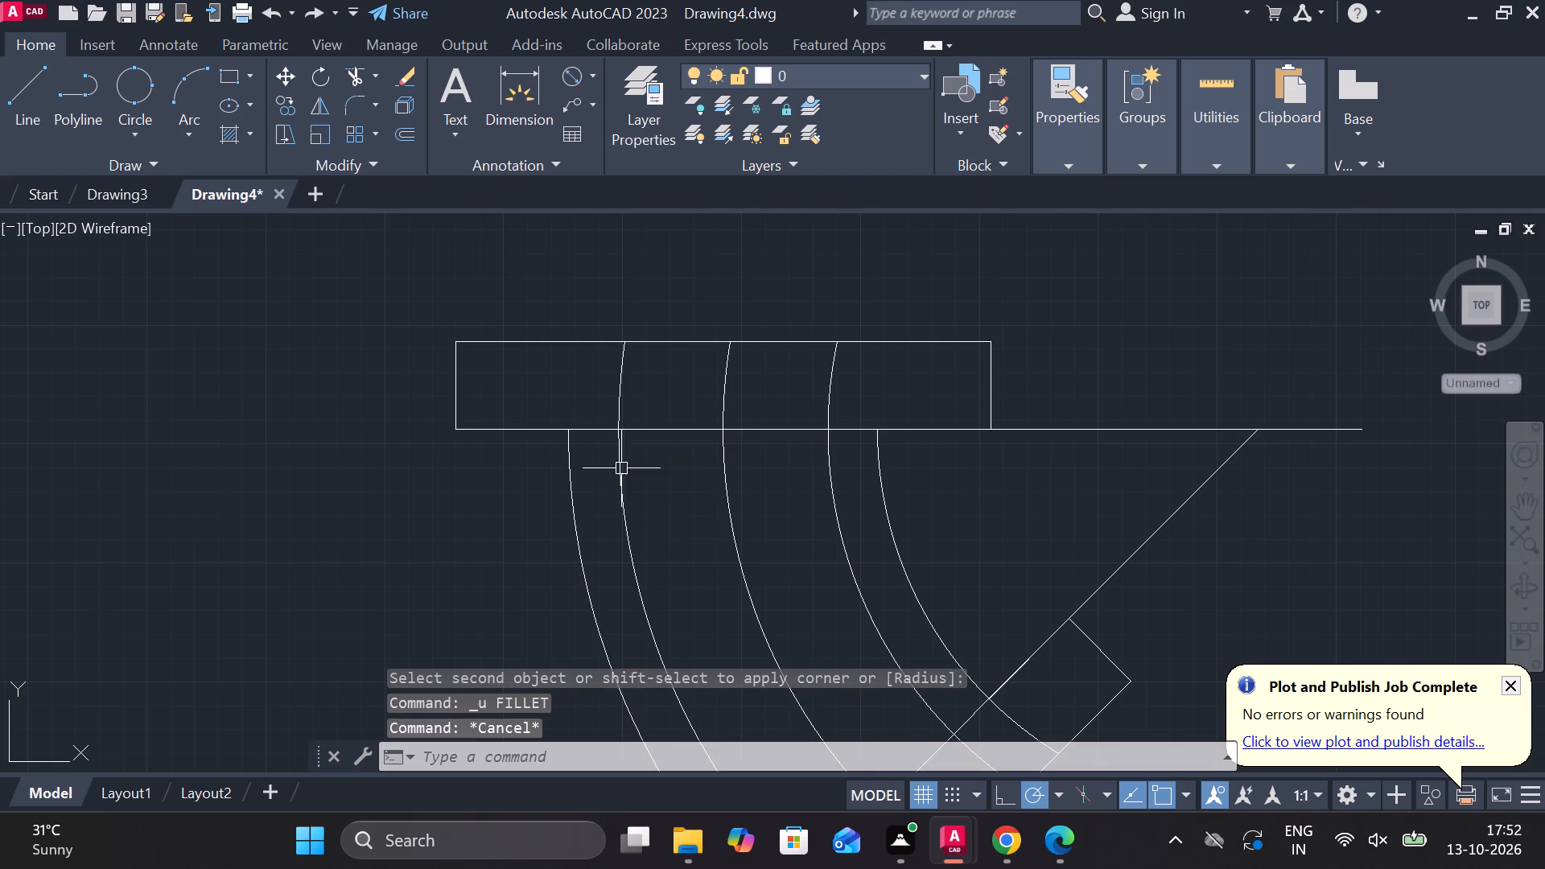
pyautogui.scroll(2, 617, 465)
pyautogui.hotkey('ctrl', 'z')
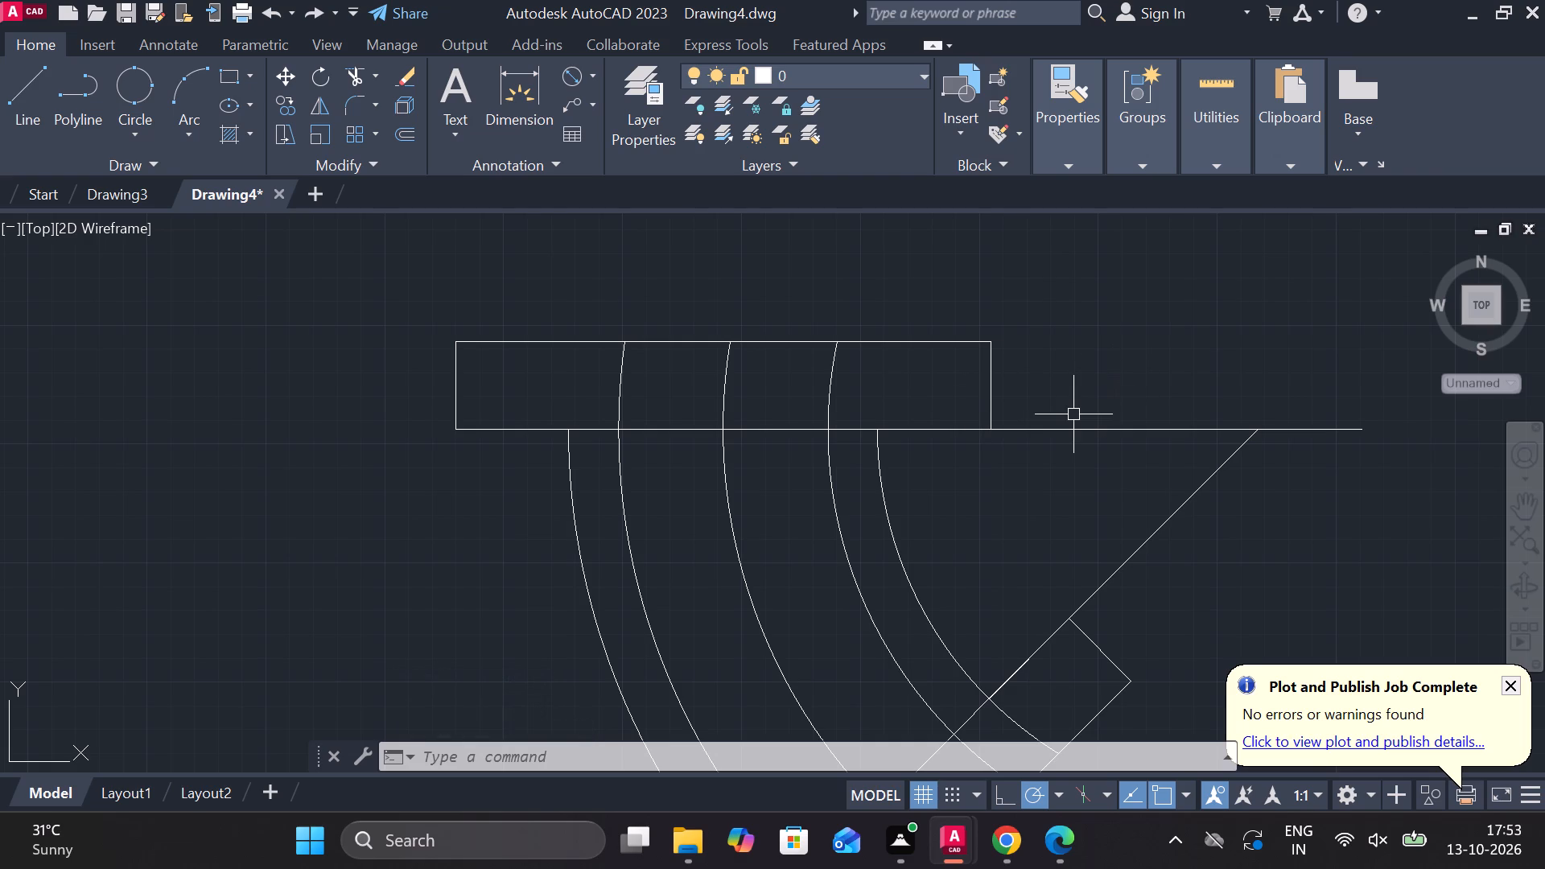
# Fillet the rectangle's bottom edge and the outermost arc on the arc's outer side with radius 15.
pyautogui.scroll(3, 765, 341)
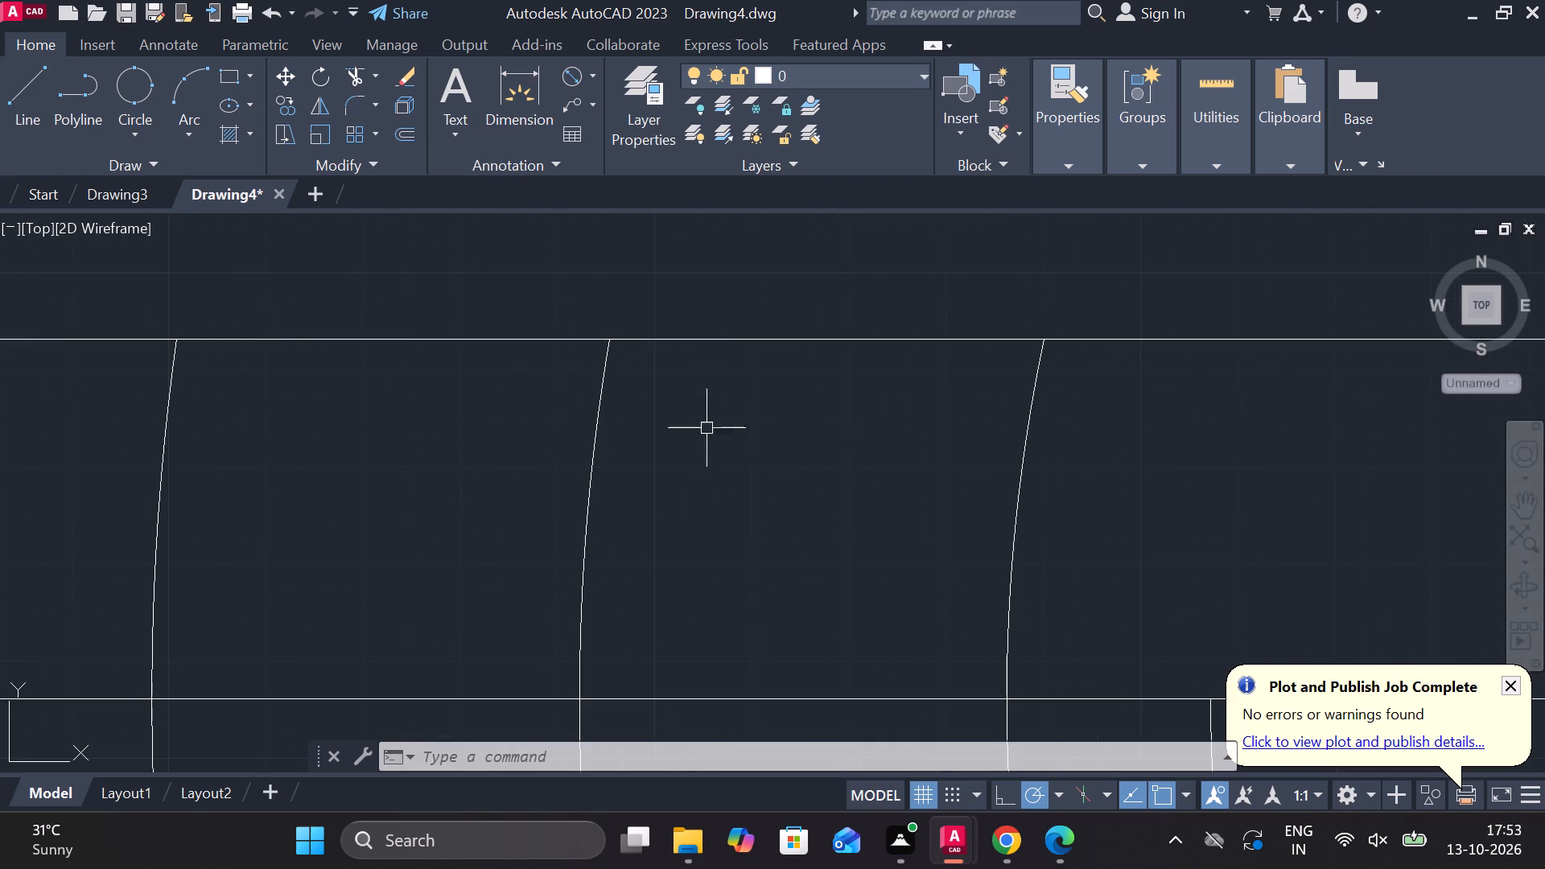
pyautogui.scroll(-2, 698, 441)
pyautogui.moveTo(762, 443); pyautogui.dragTo(834, 428, button='middle')
pyautogui.write('f r')
pyautogui.press('space')
pyautogui.write('15')
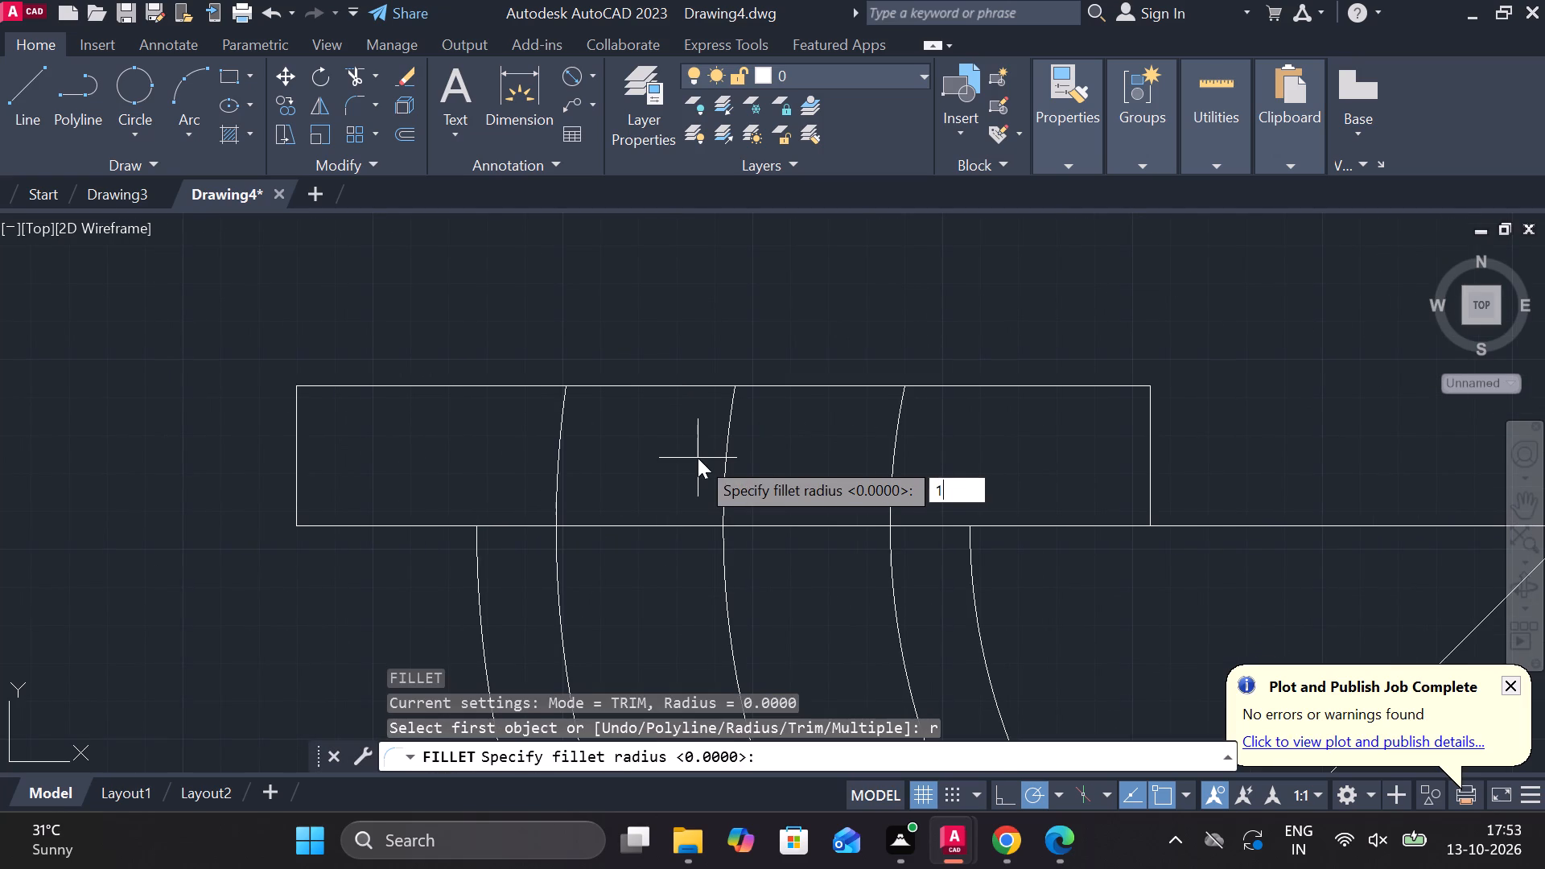
pyautogui.press('Return')
pyautogui.click(447, 526)
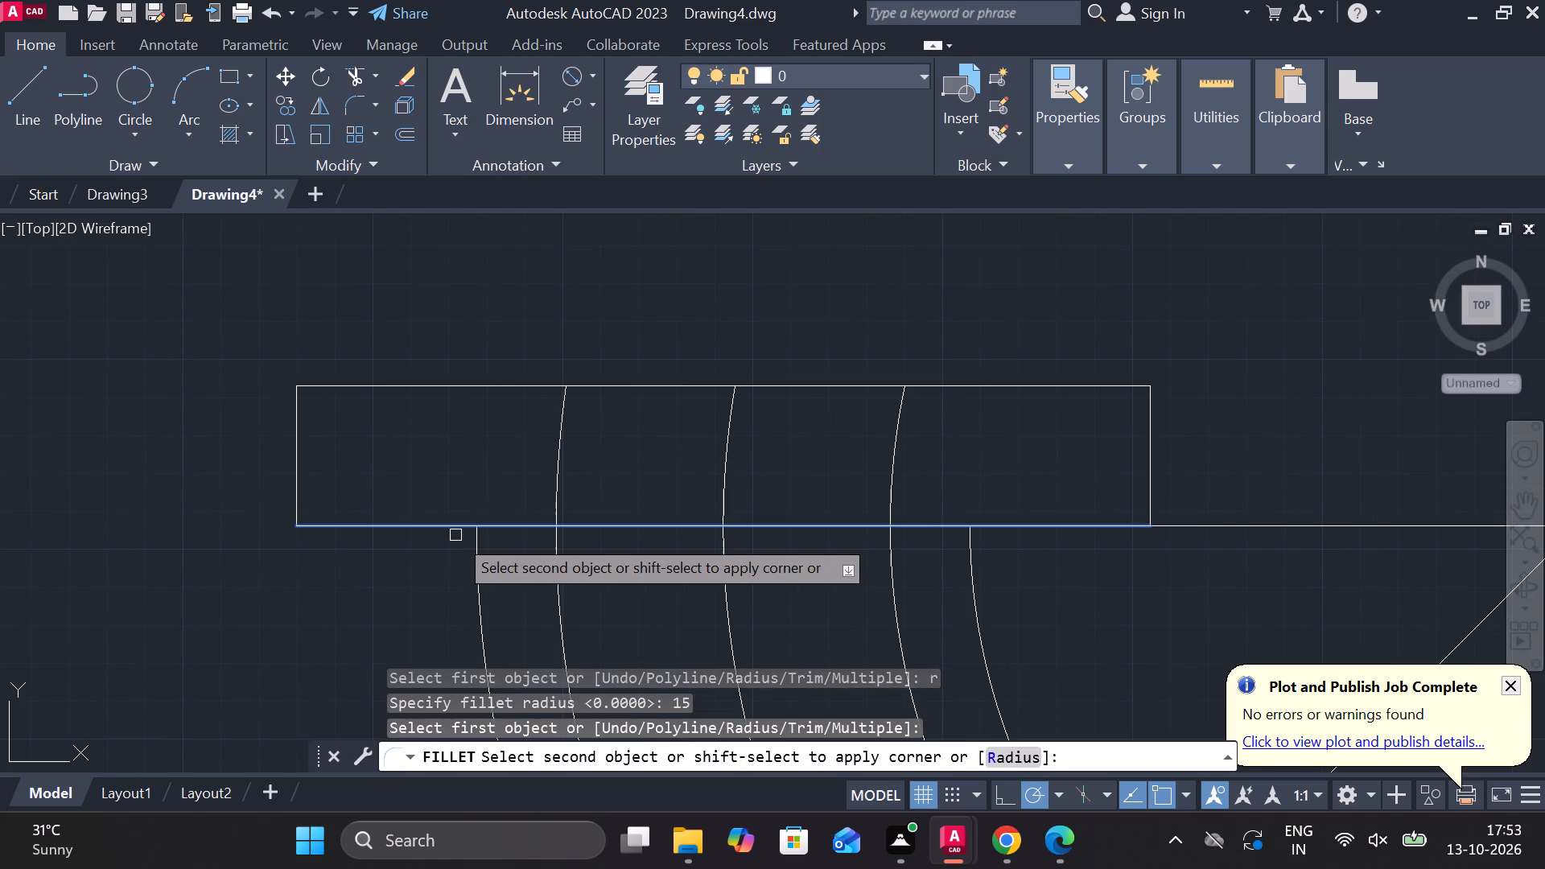
pyautogui.click(472, 543)
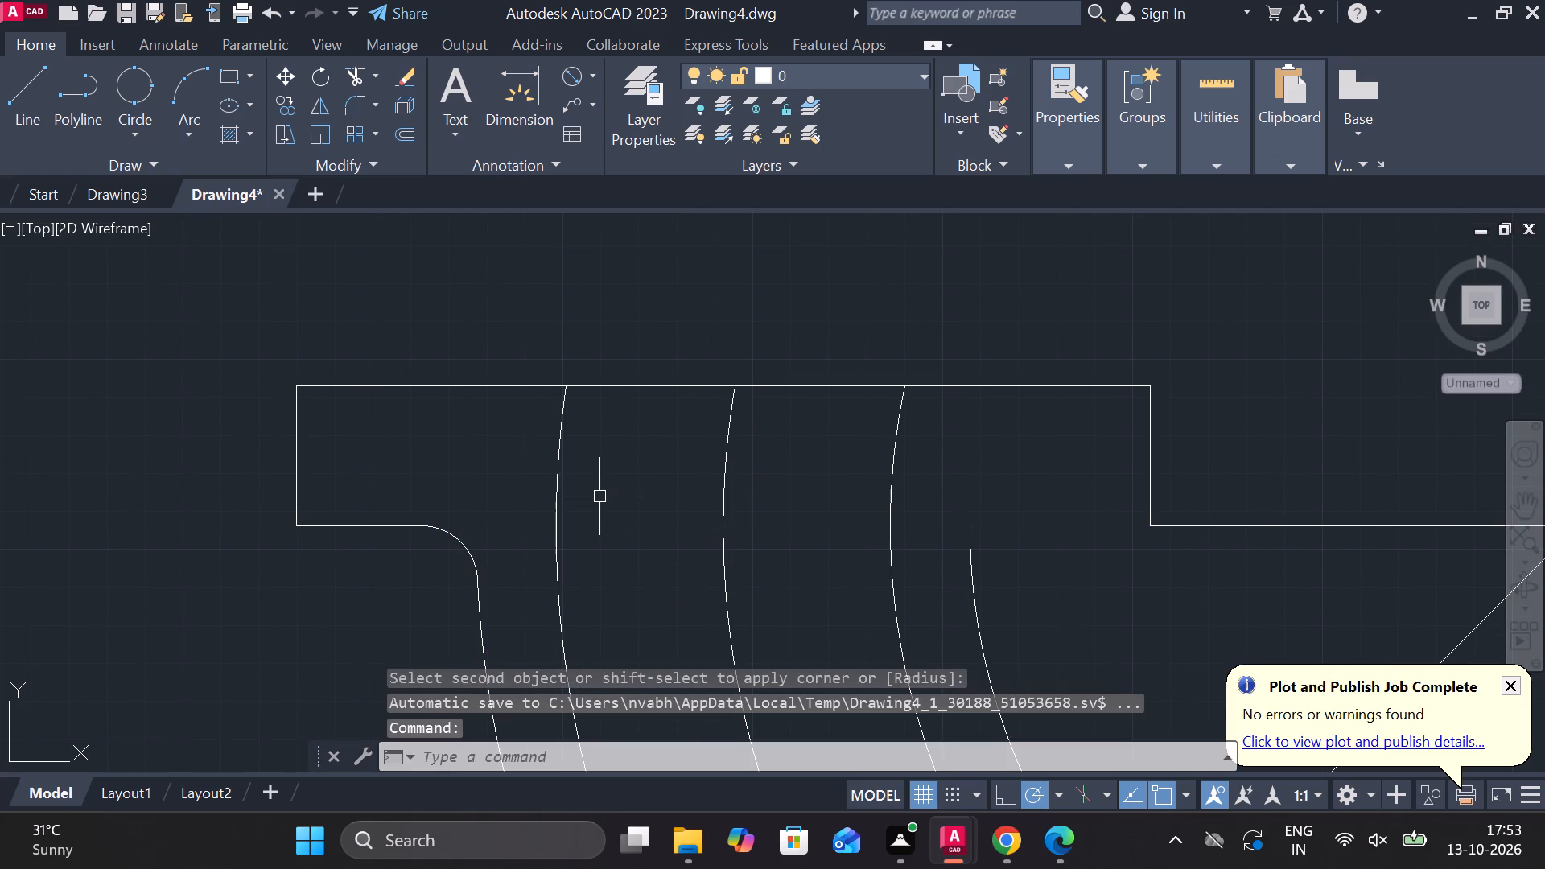
# Extend the rectangle's trimmed bottom edge from the outer fillet across the arcs to the rectangle's right end.
pyautogui.press('Escape')
pyautogui.write('ex')
pyautogui.press('space')
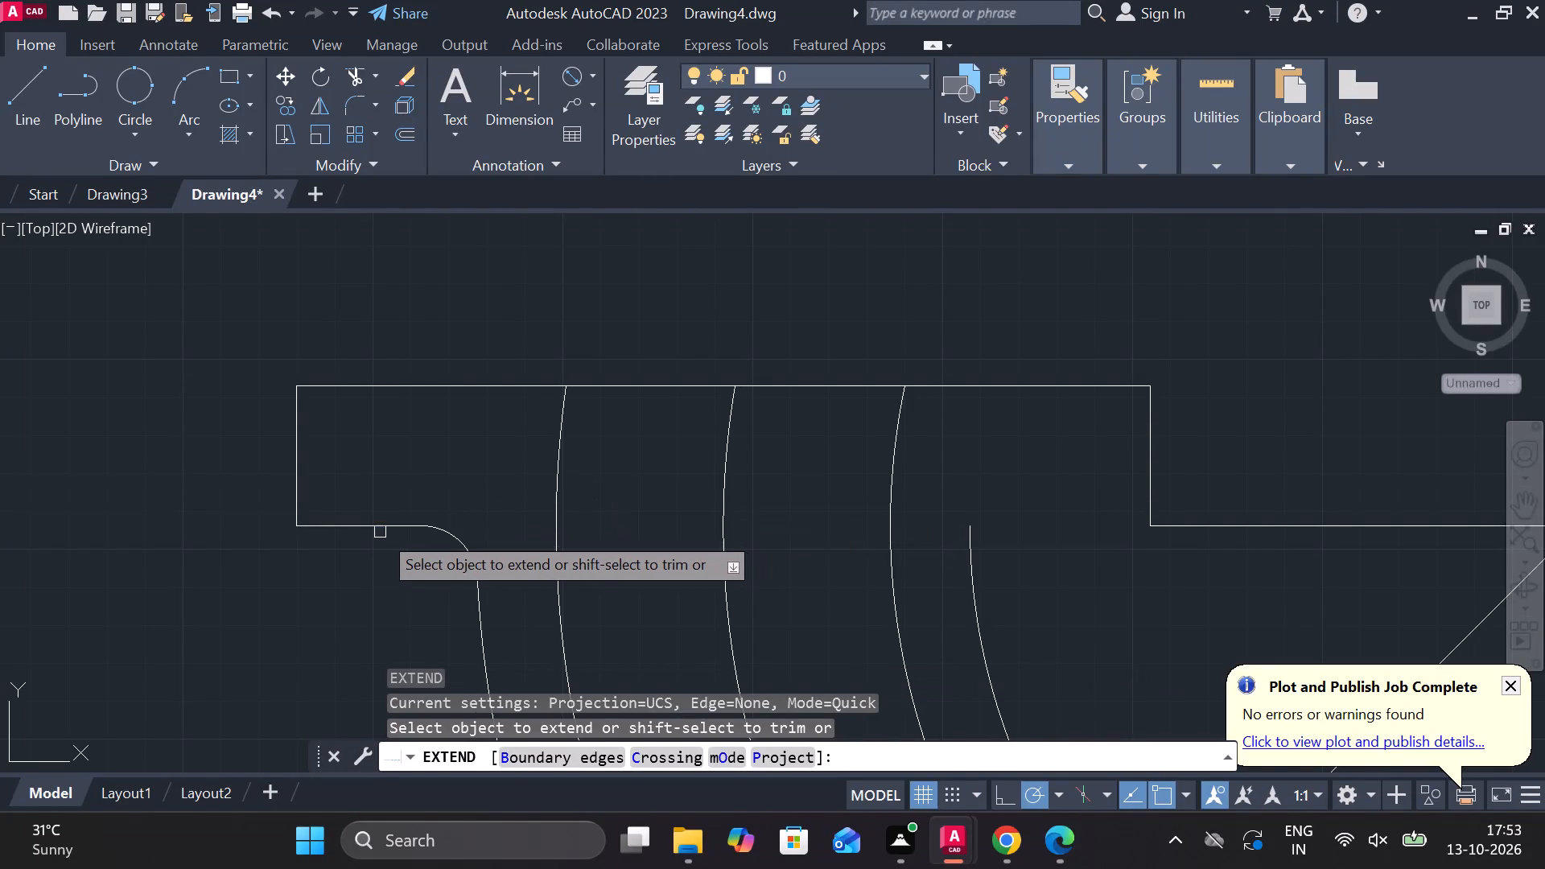
pyautogui.click(380, 532)
pyautogui.click(502, 528)
pyautogui.click(641, 531)
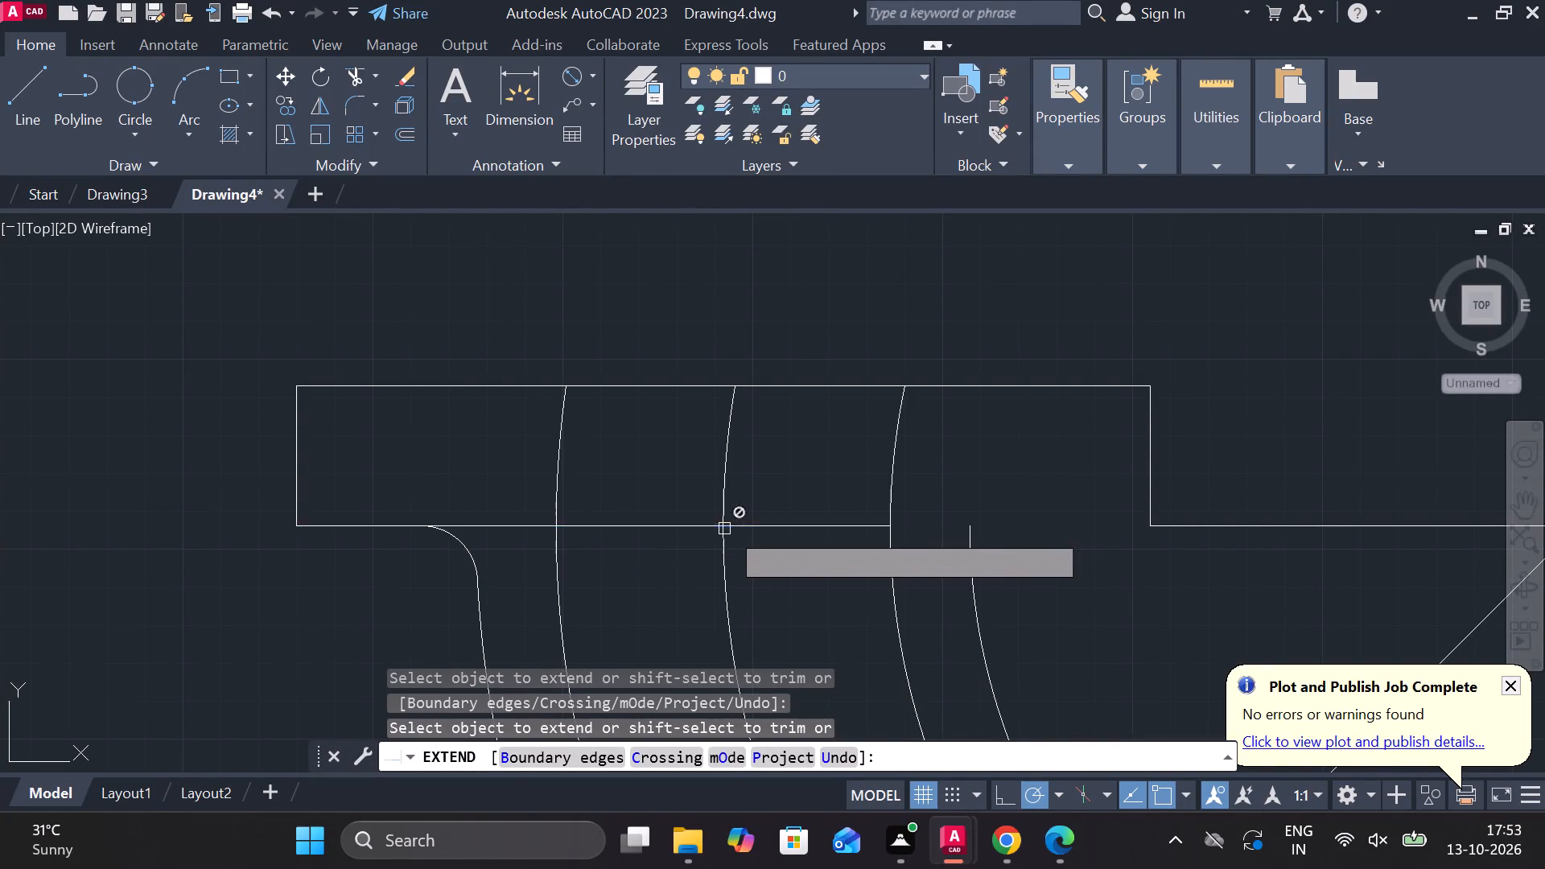
pyautogui.click(797, 525)
pyautogui.click(919, 532)
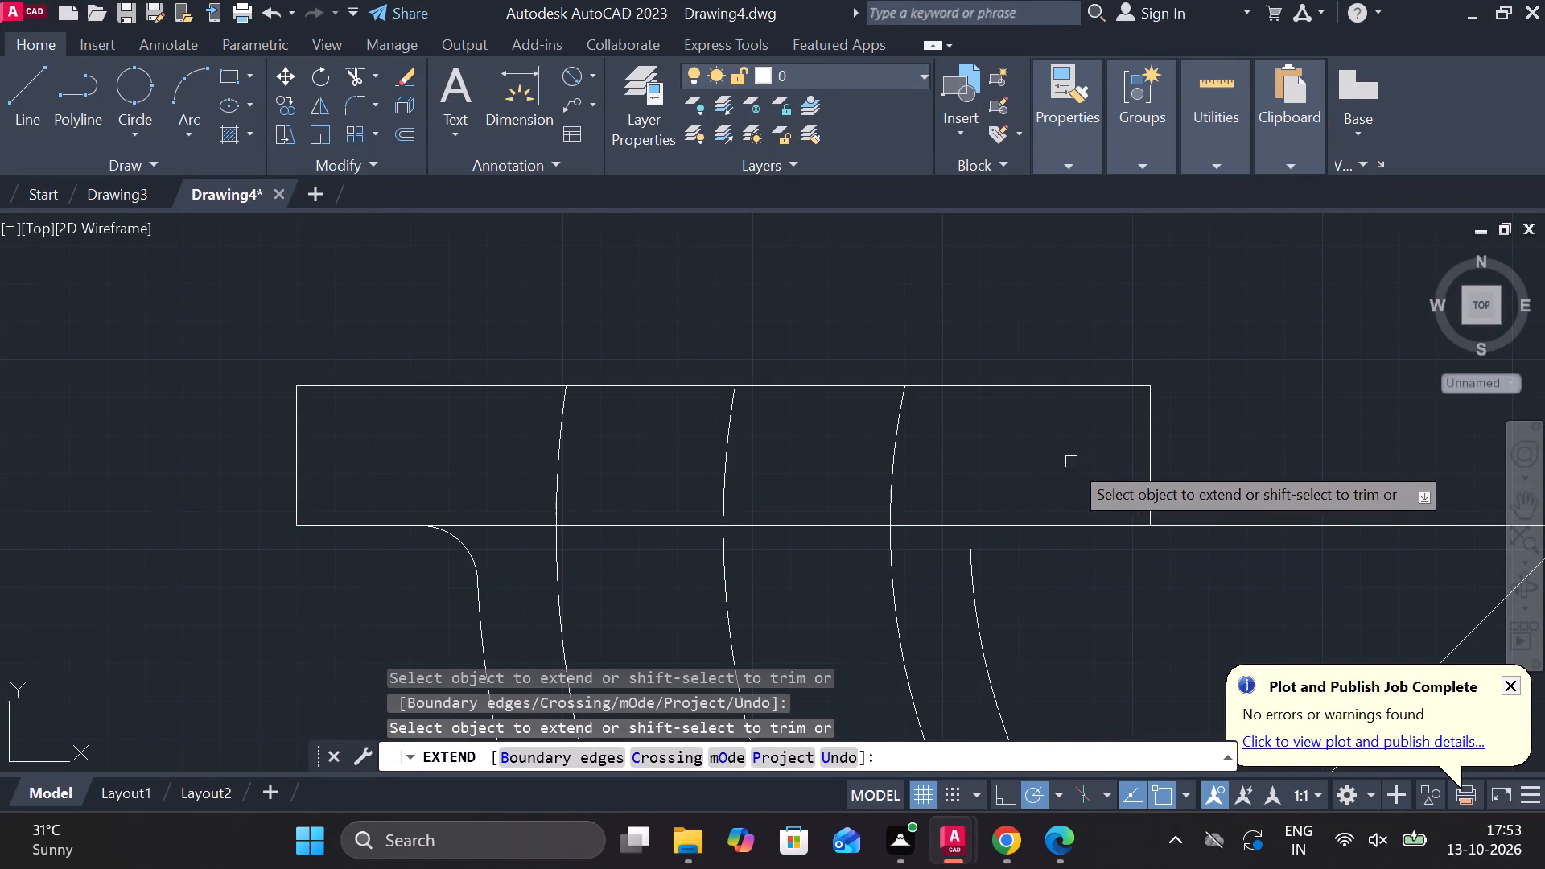
pyautogui.moveTo(1024, 472); pyautogui.dragTo(999, 465, button='middle')
pyautogui.press('Escape')
pyautogui.scroll(-1, 1058, 526)
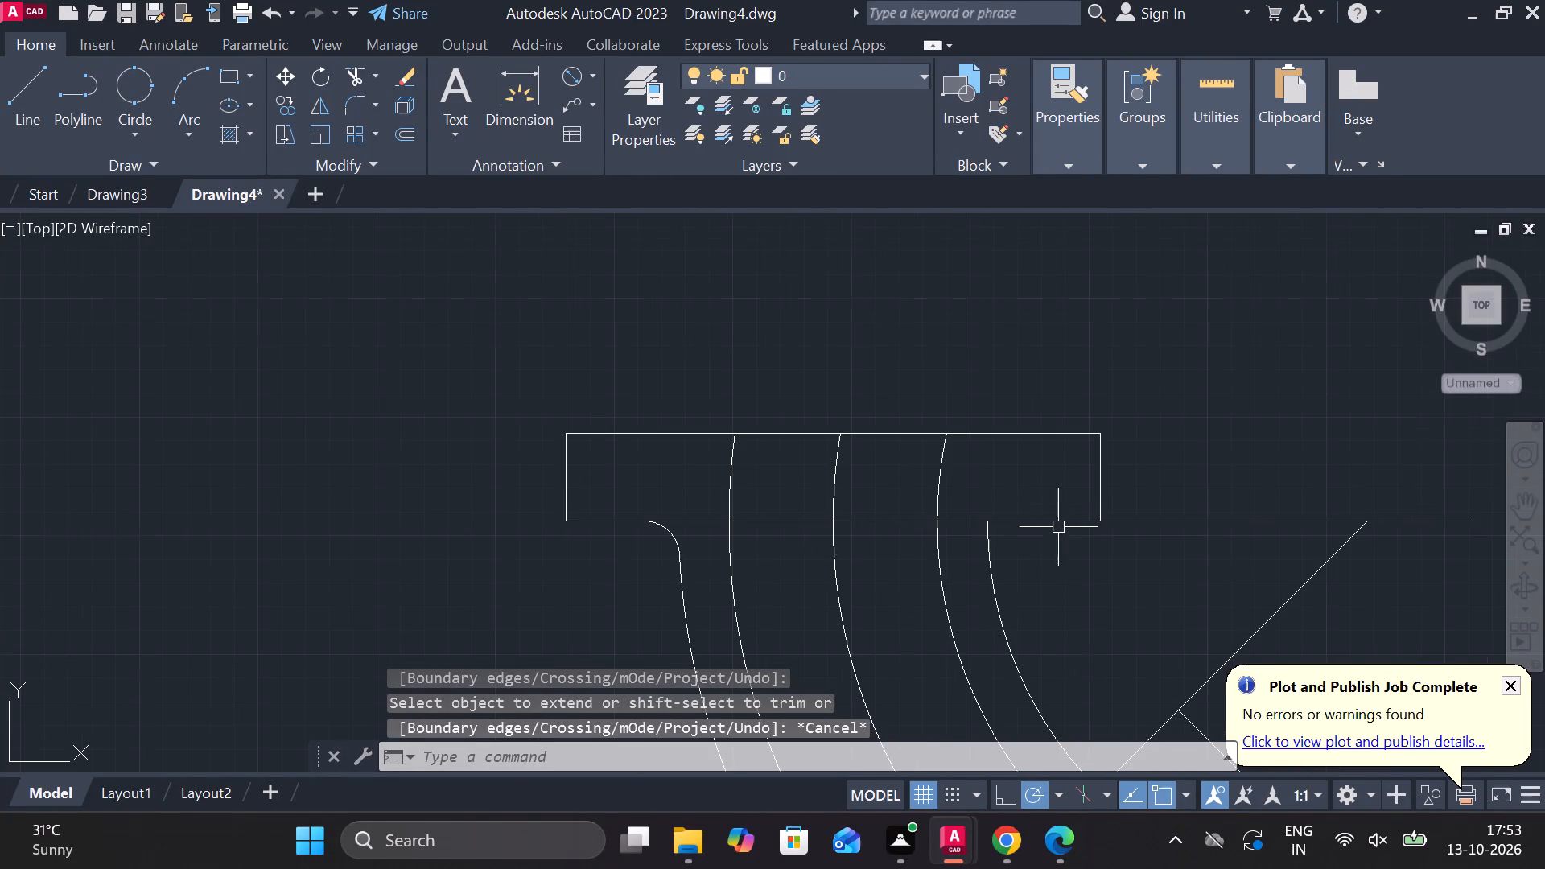
# Fillet the innermost arc and the rectangle's bottom edge with radius 15 on the arc's inner side.
pyautogui.write('f r')
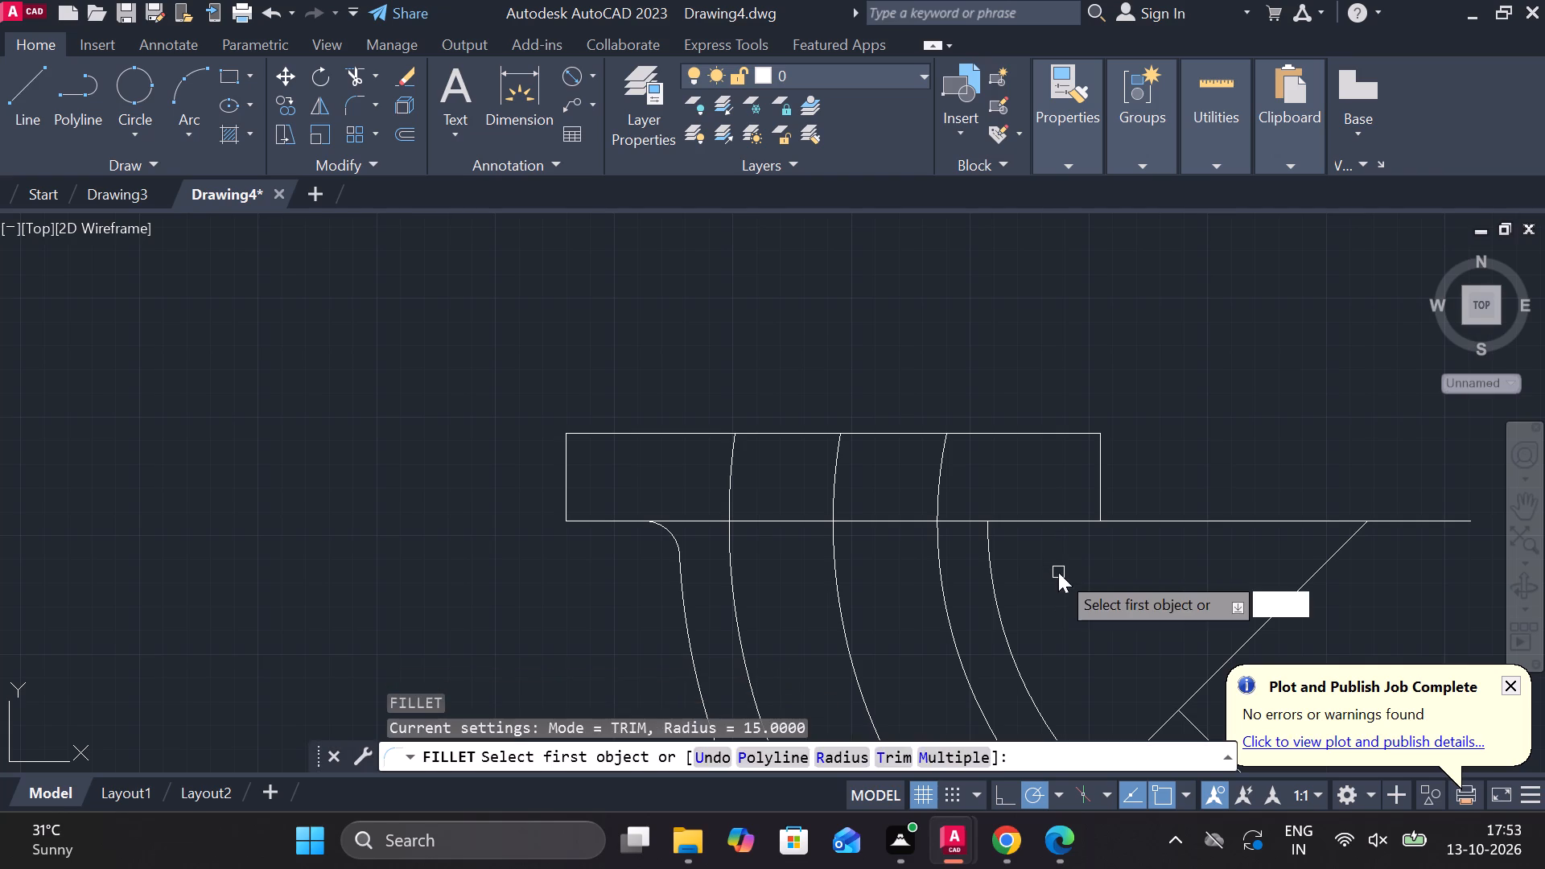
pyautogui.press('space')
pyautogui.press('space')
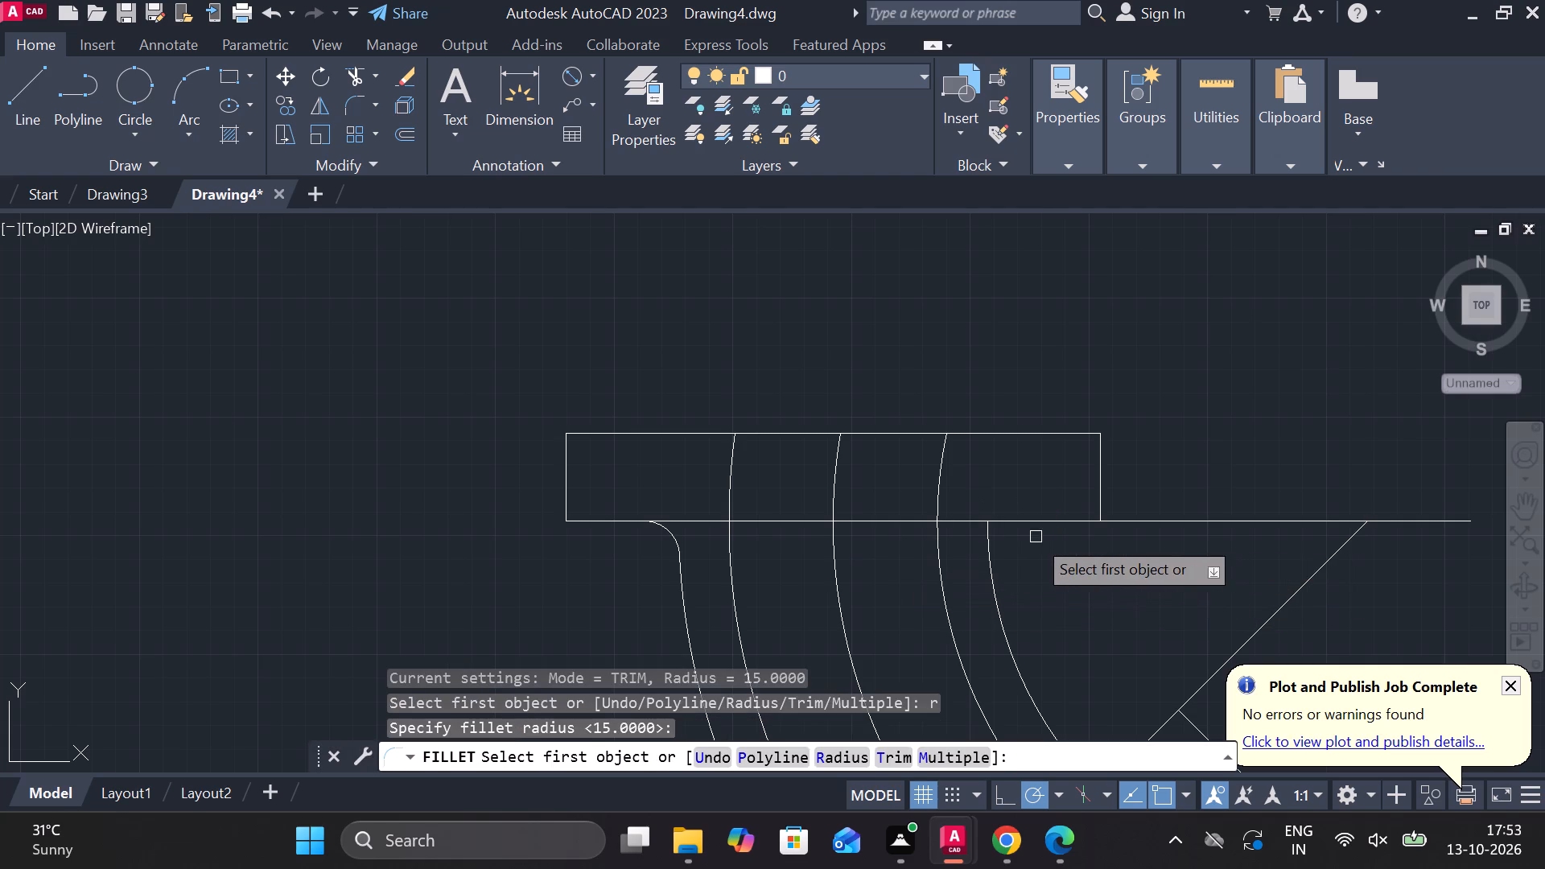
pyautogui.click(989, 554)
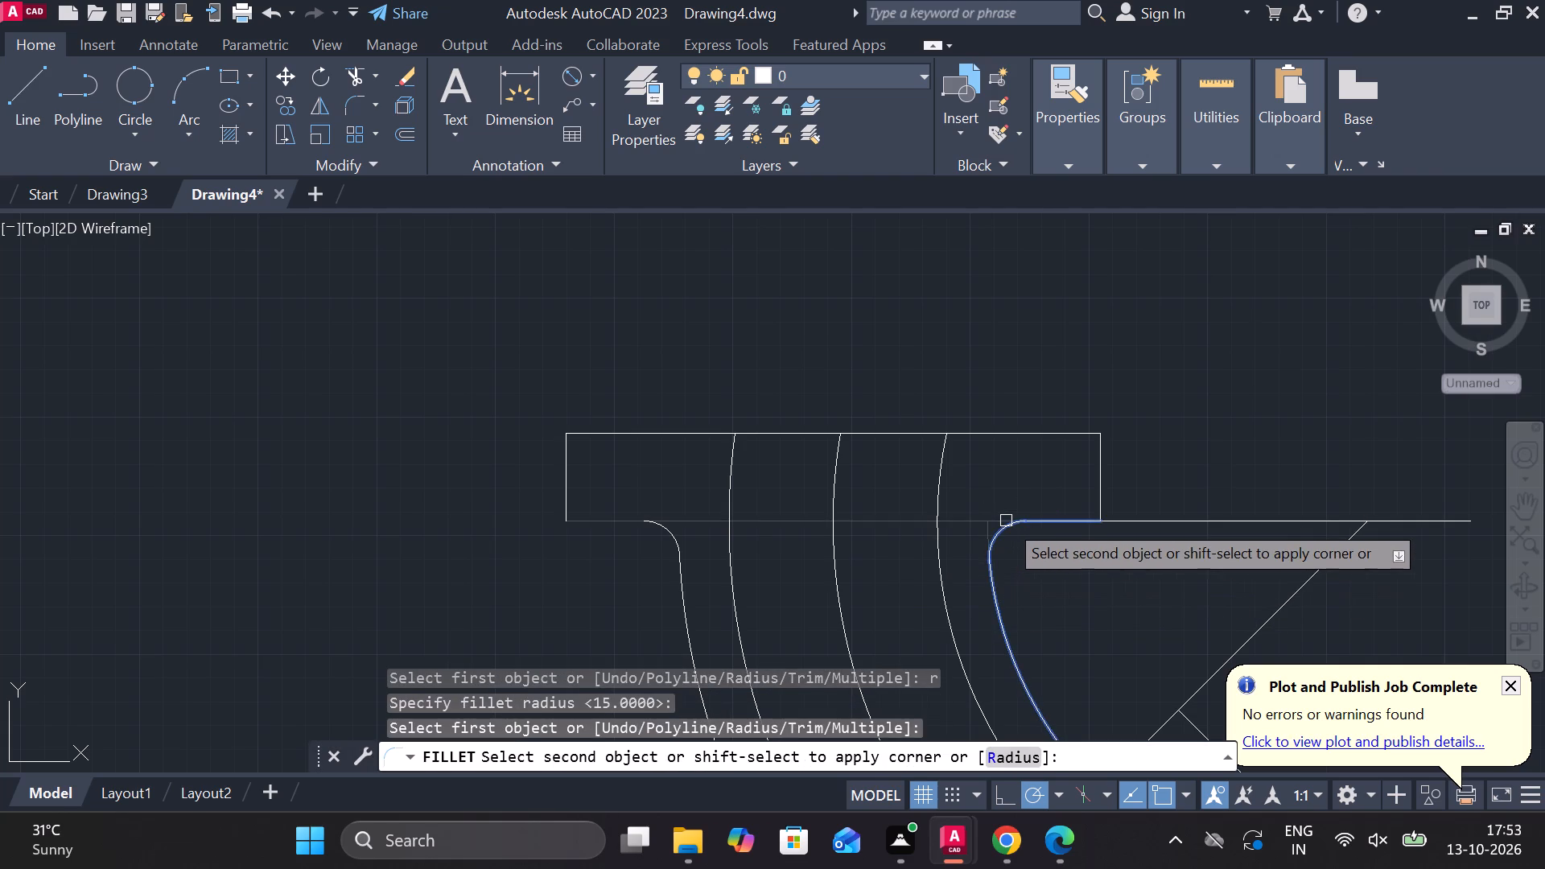
pyautogui.click(1006, 521)
pyautogui.press('Escape')
# Extend the rectangle's bottom edge back across all the arcs to the rectangle's left end.
pyautogui.write('ex')
pyautogui.press('space')
pyautogui.click(1058, 522)
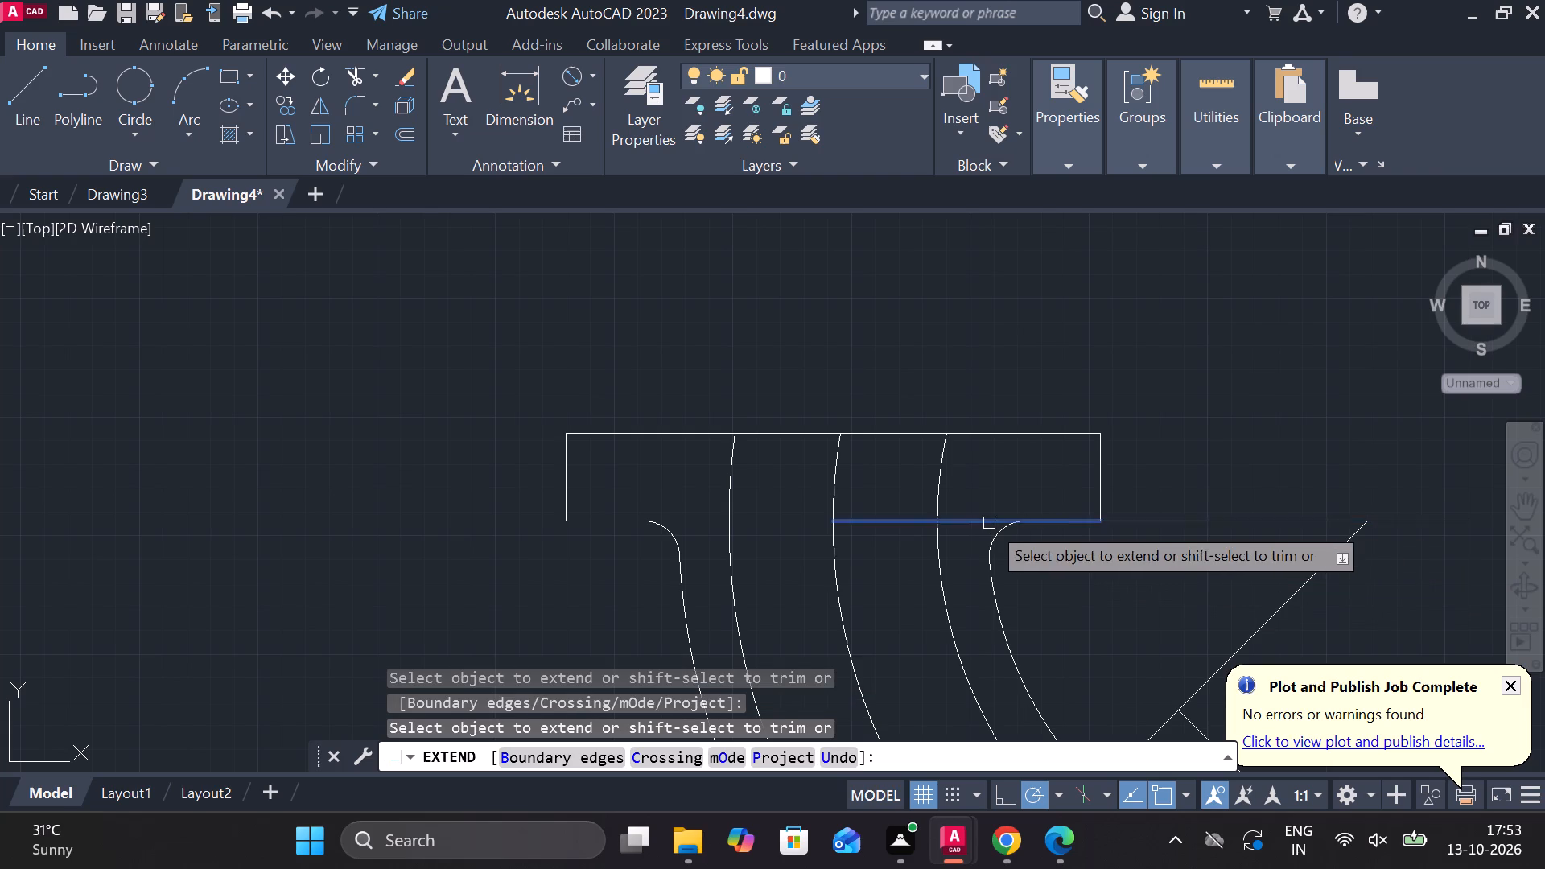
pyautogui.click(989, 523)
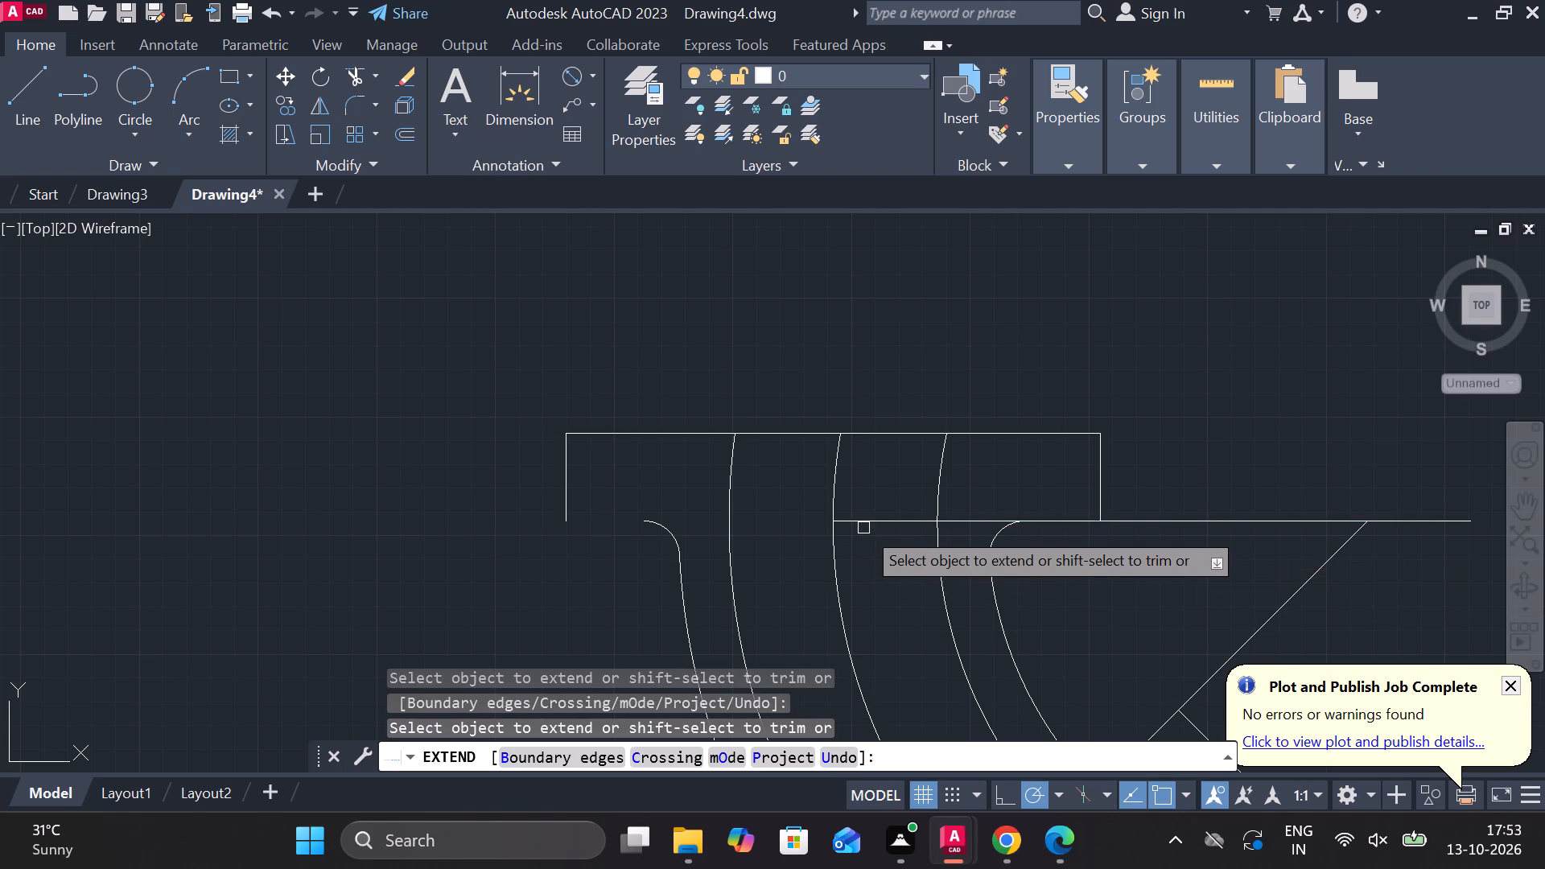
pyautogui.click(884, 517)
pyautogui.click(821, 518)
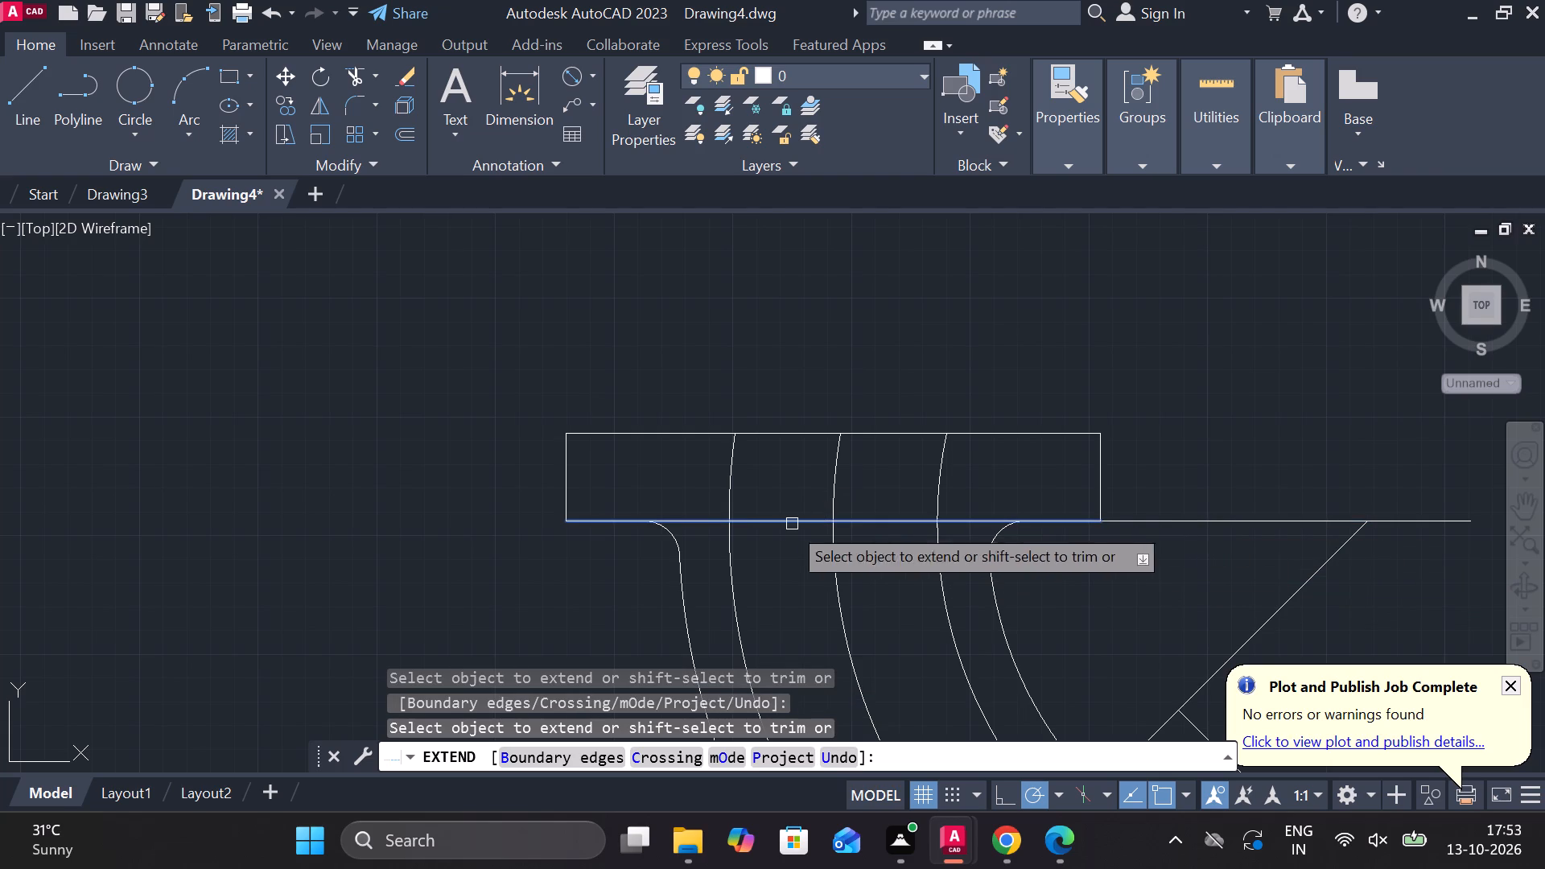
pyautogui.click(713, 526)
pyautogui.scroll(-2, 843, 527)
pyautogui.moveTo(998, 591); pyautogui.dragTo(998, 581, button='middle')
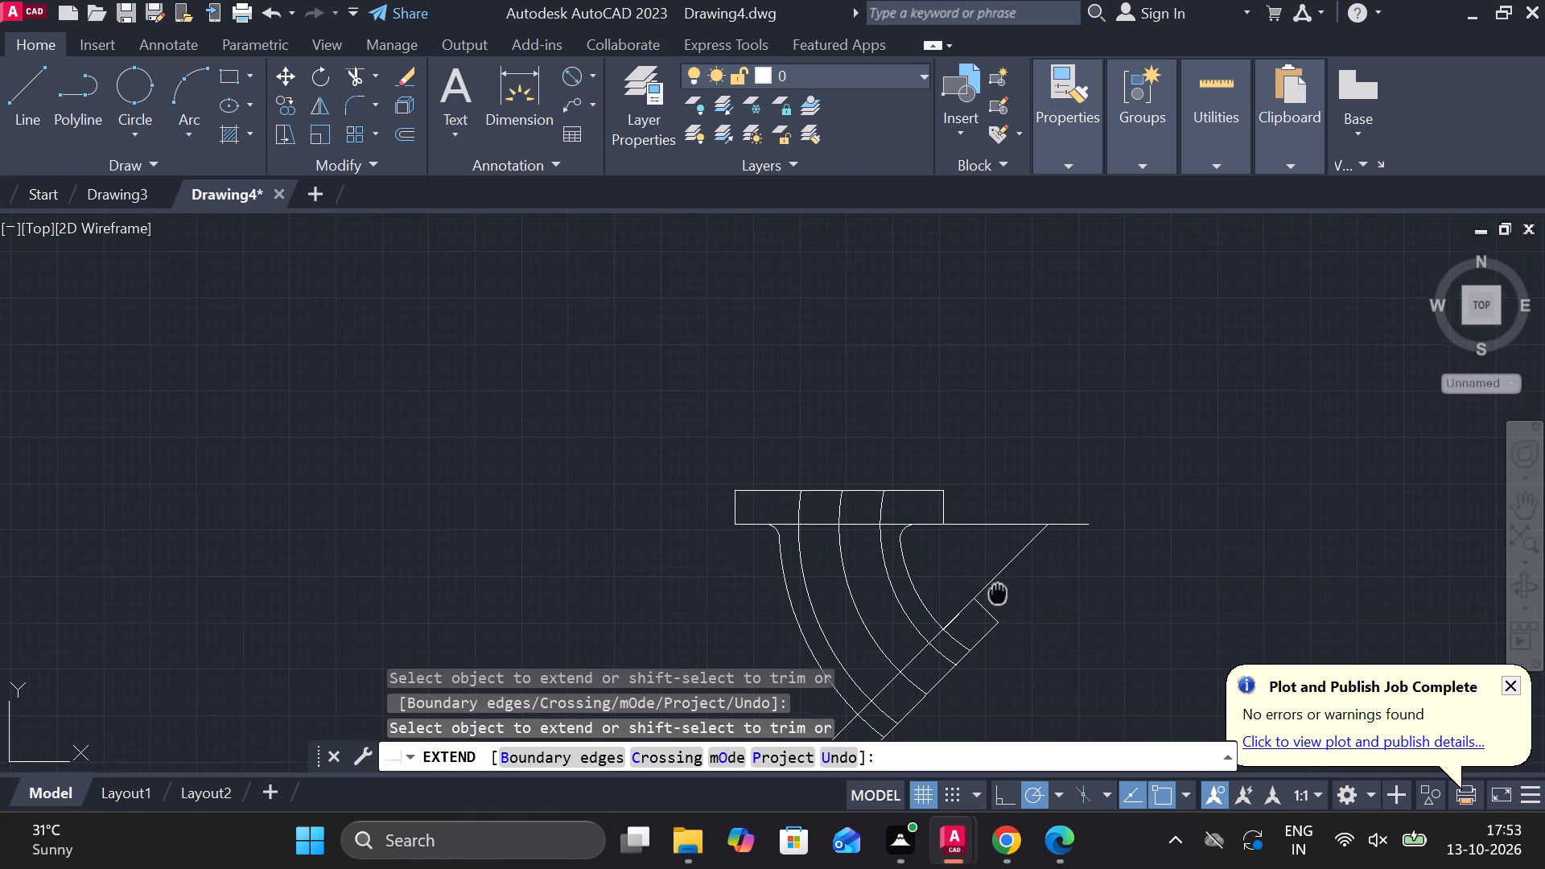
pyautogui.moveTo(998, 581); pyautogui.dragTo(1028, 484, button='middle')
pyautogui.scroll(2, 1000, 552)
pyautogui.press('Escape')
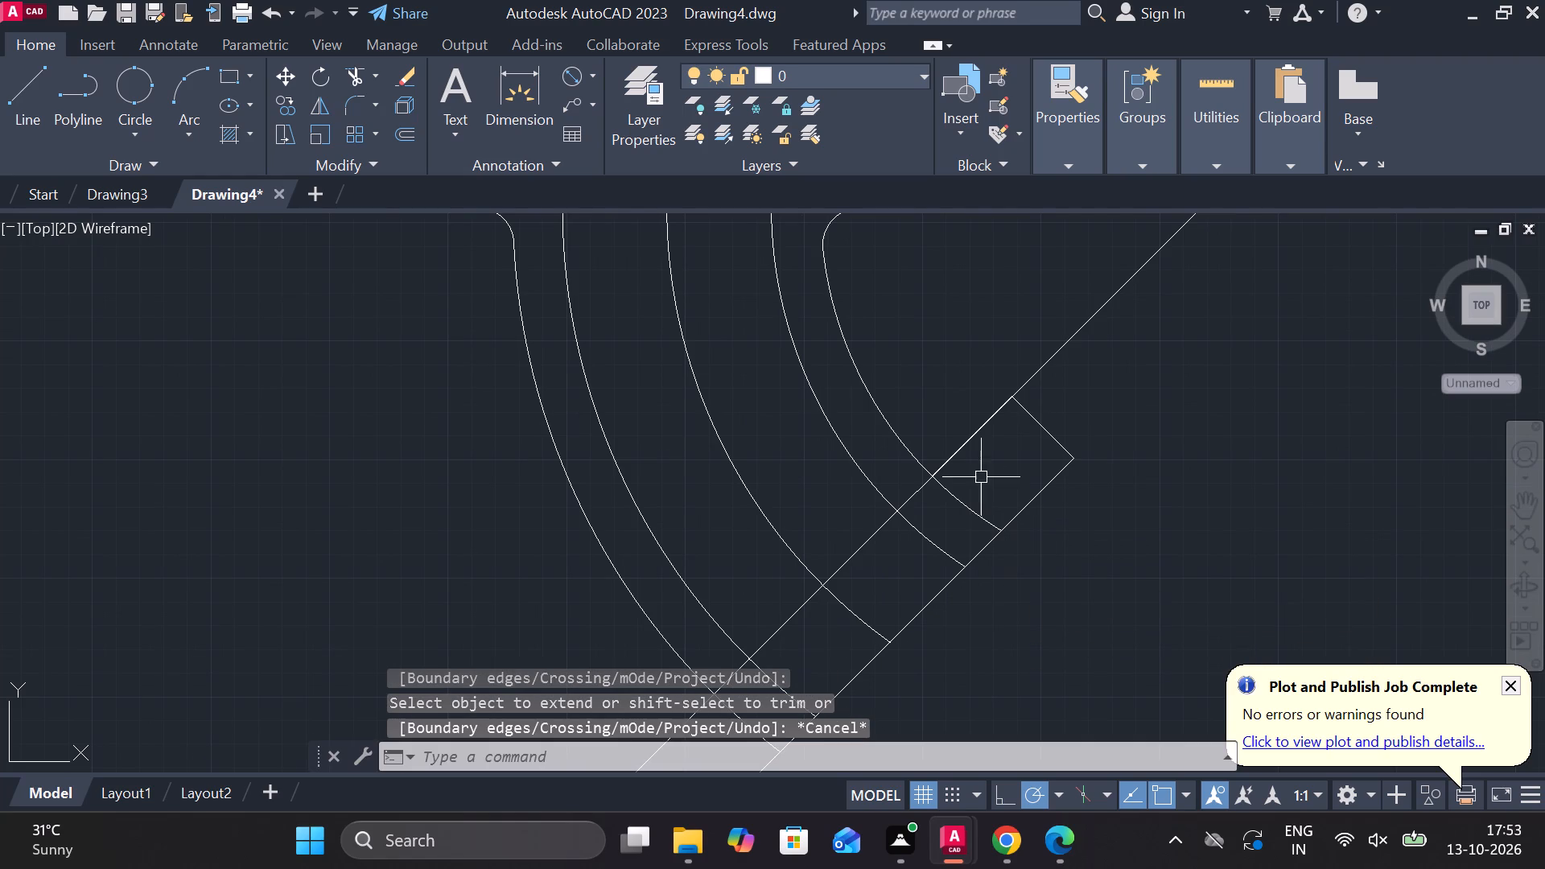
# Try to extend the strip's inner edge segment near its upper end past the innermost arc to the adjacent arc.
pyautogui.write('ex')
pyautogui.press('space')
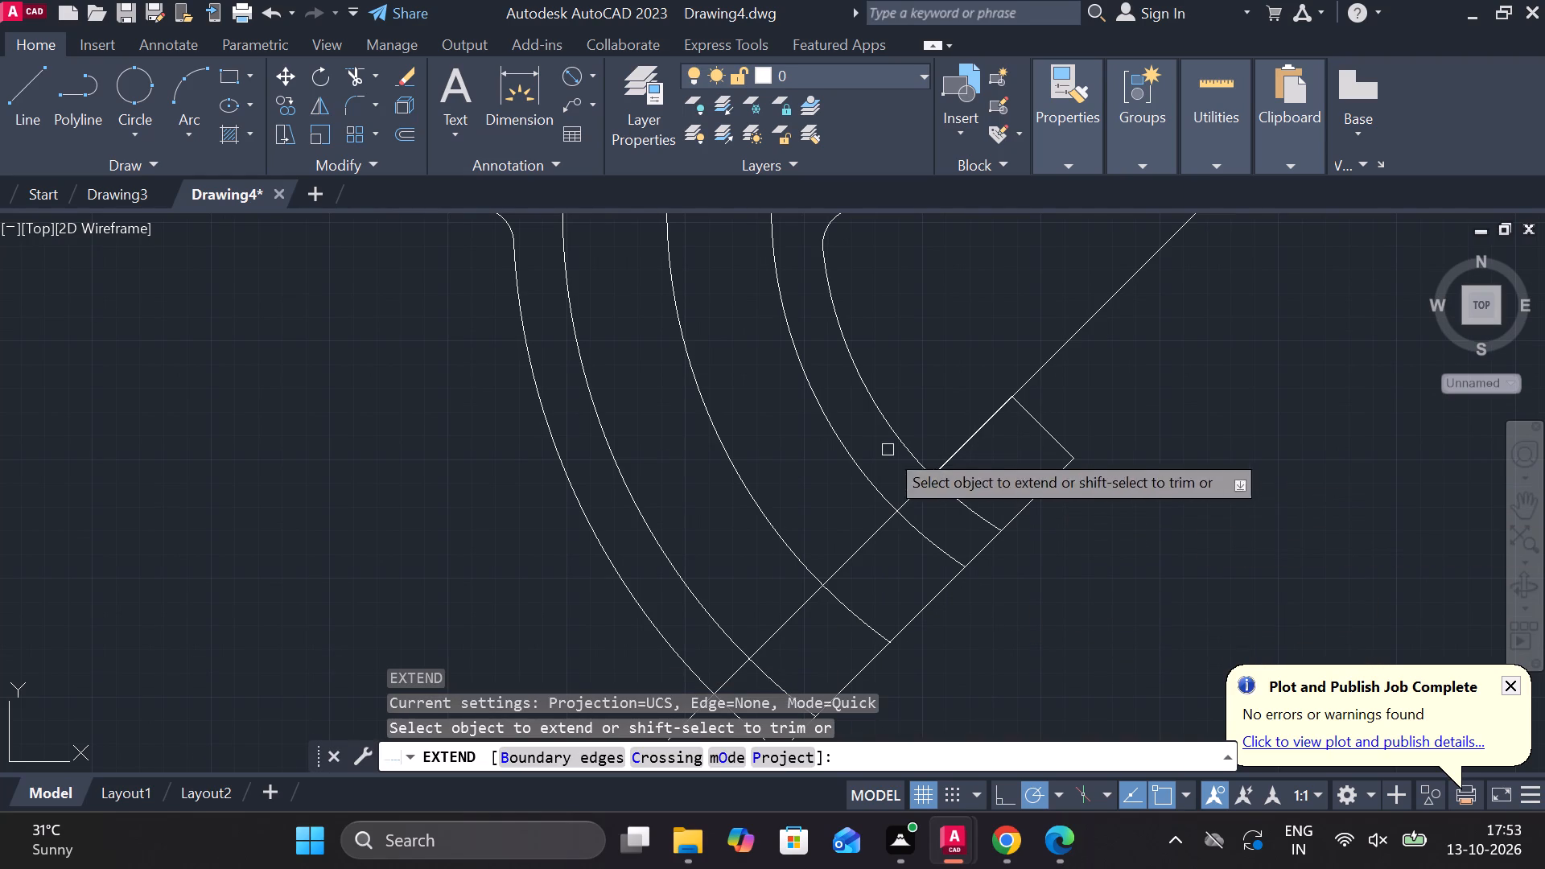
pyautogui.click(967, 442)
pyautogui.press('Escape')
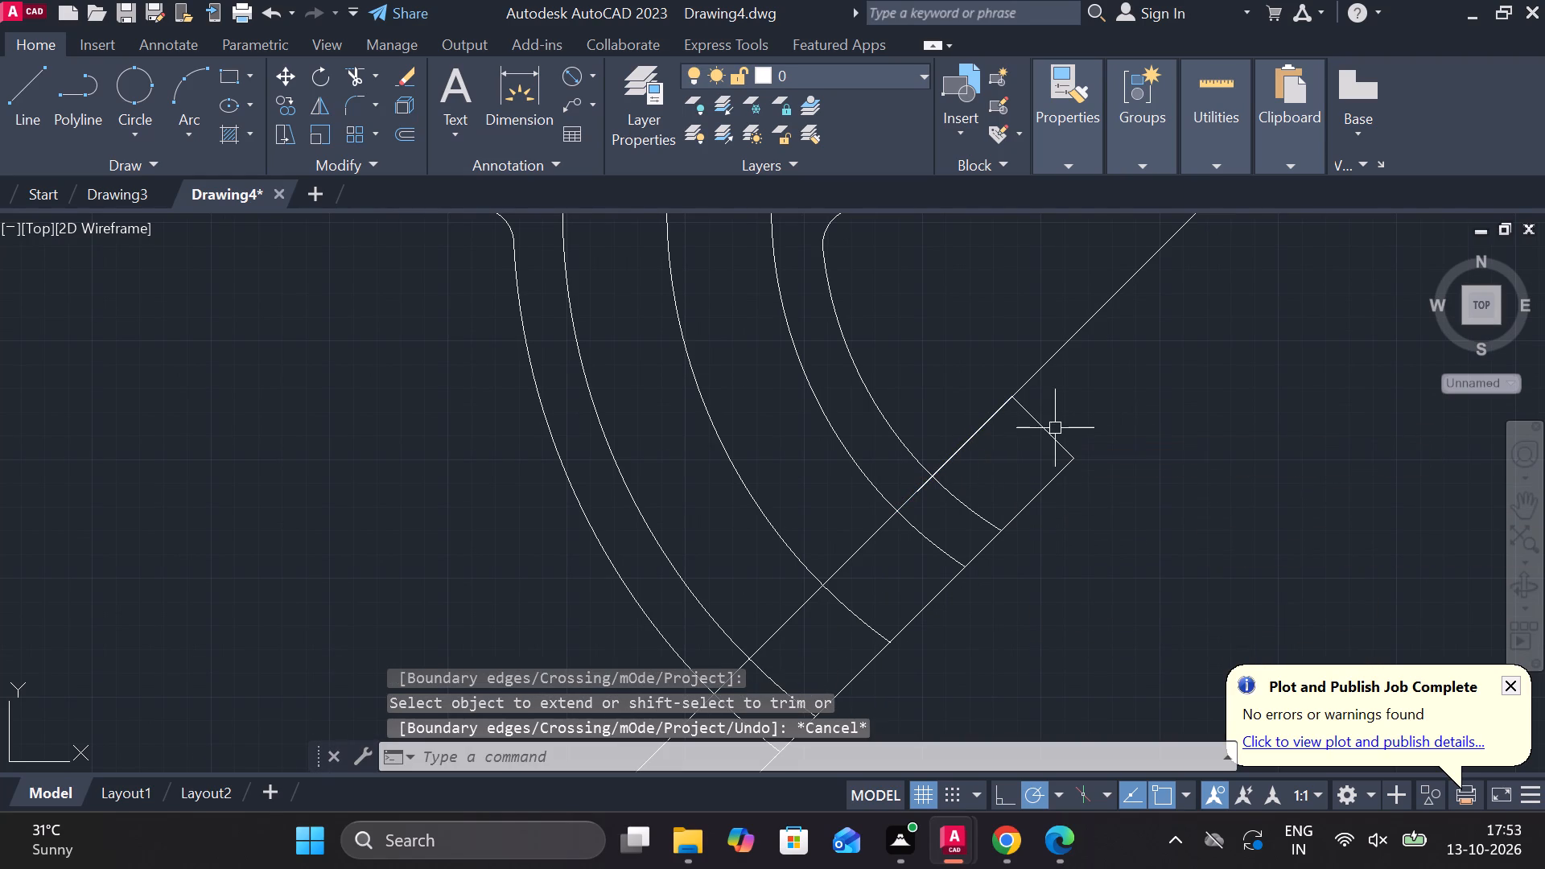
# Trim the overlapping duplicate segments along the strip's inner long edge on both sides of the innermost arc.
pyautogui.write('tr')
pyautogui.press('space')
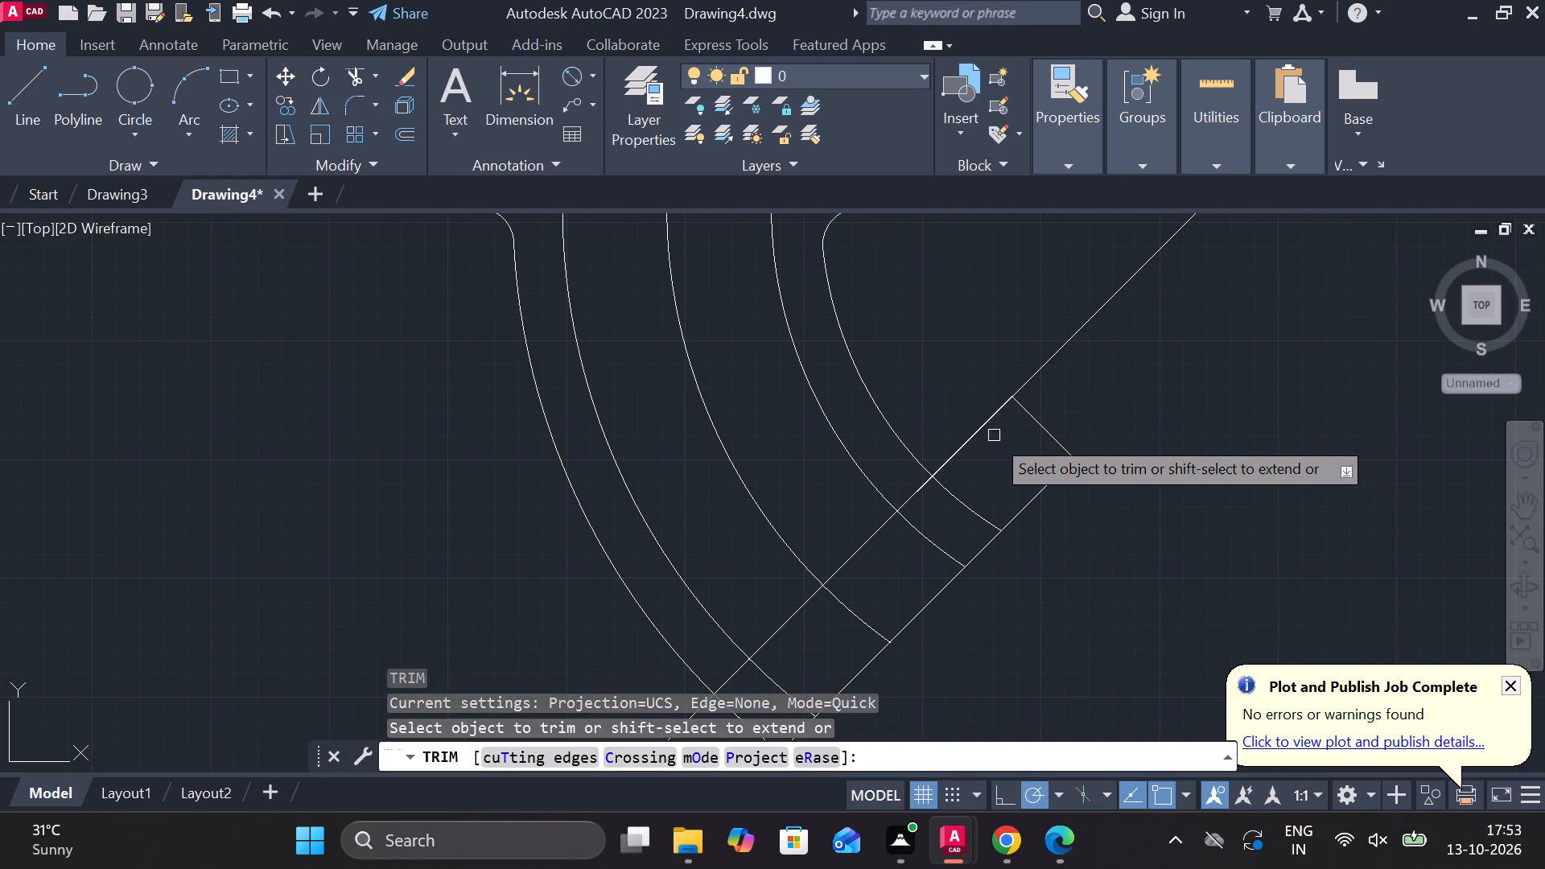
pyautogui.click(970, 445)
pyautogui.click(925, 493)
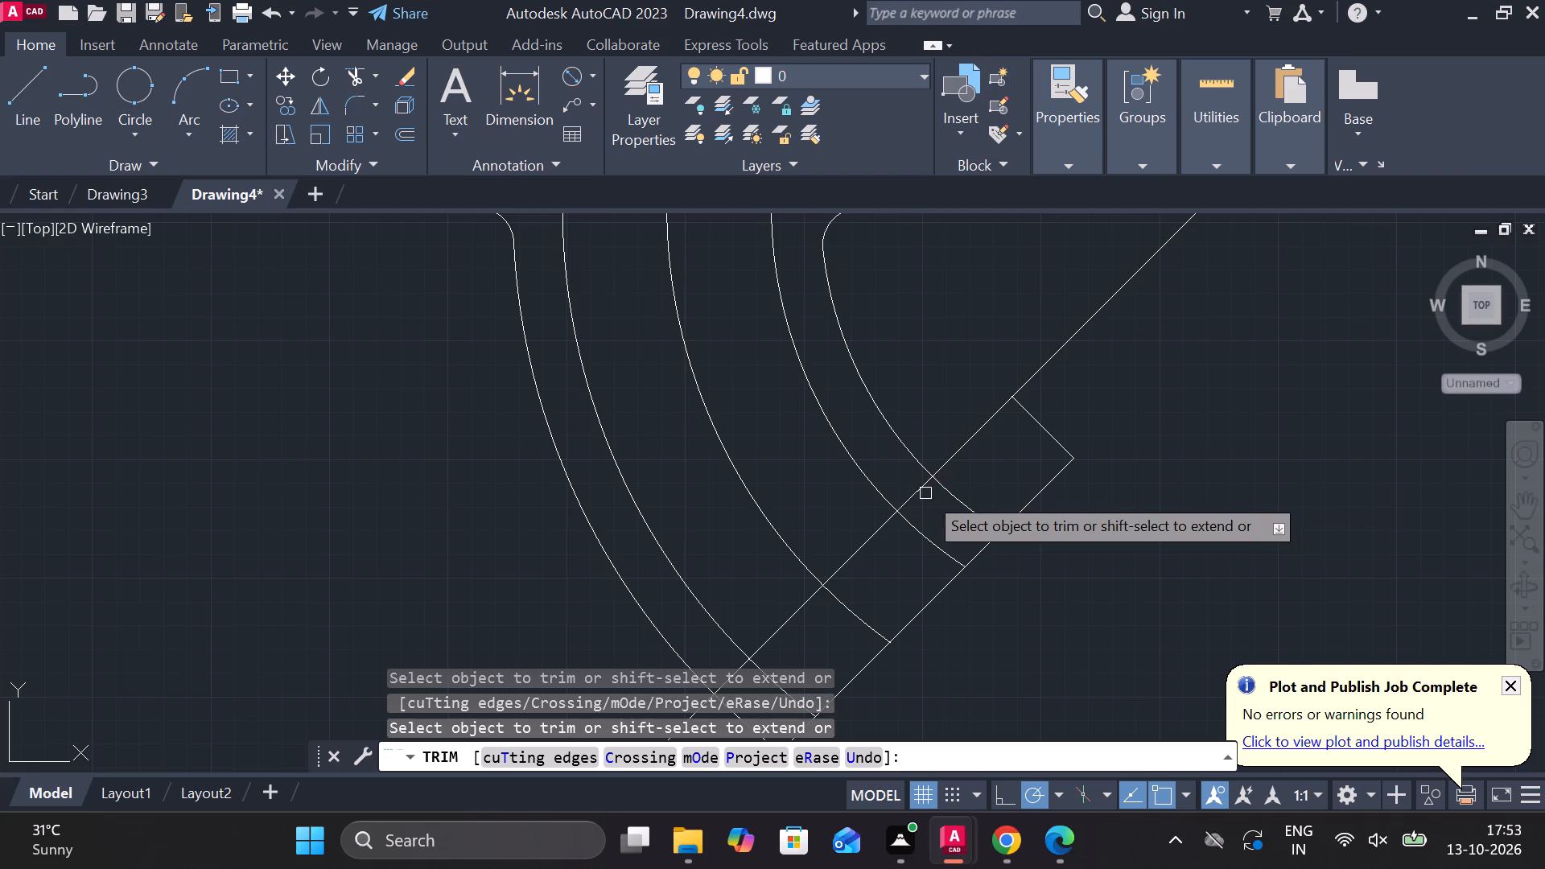
pyautogui.scroll(-2, 1074, 498)
pyautogui.moveTo(727, 502); pyautogui.dragTo(686, 507, button='middle')
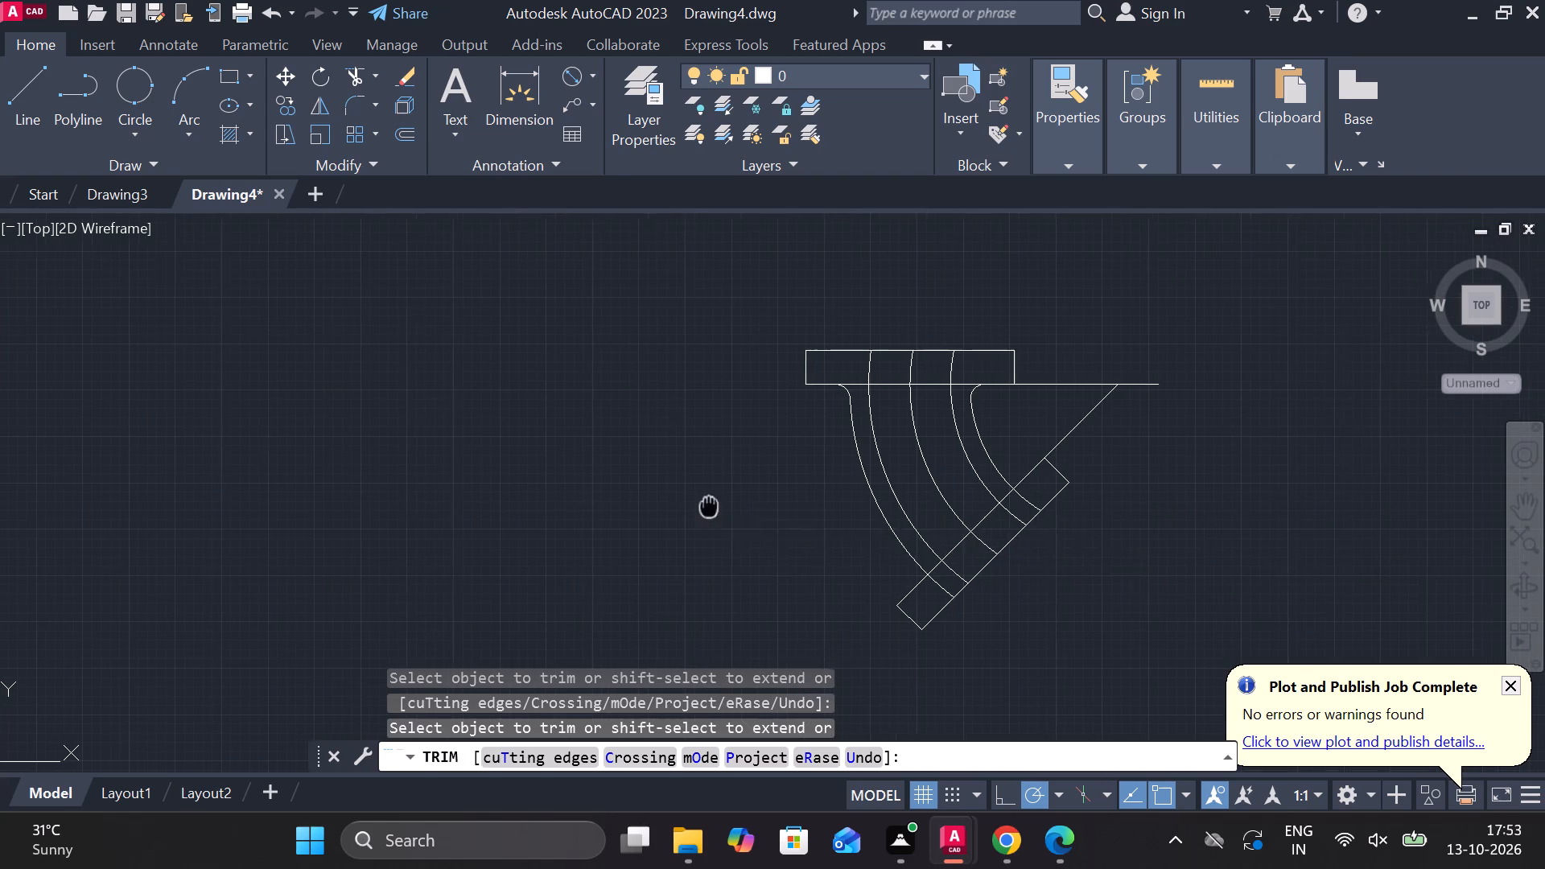
pyautogui.moveTo(686, 507); pyautogui.dragTo(670, 507, button='middle')
pyautogui.press('Escape')
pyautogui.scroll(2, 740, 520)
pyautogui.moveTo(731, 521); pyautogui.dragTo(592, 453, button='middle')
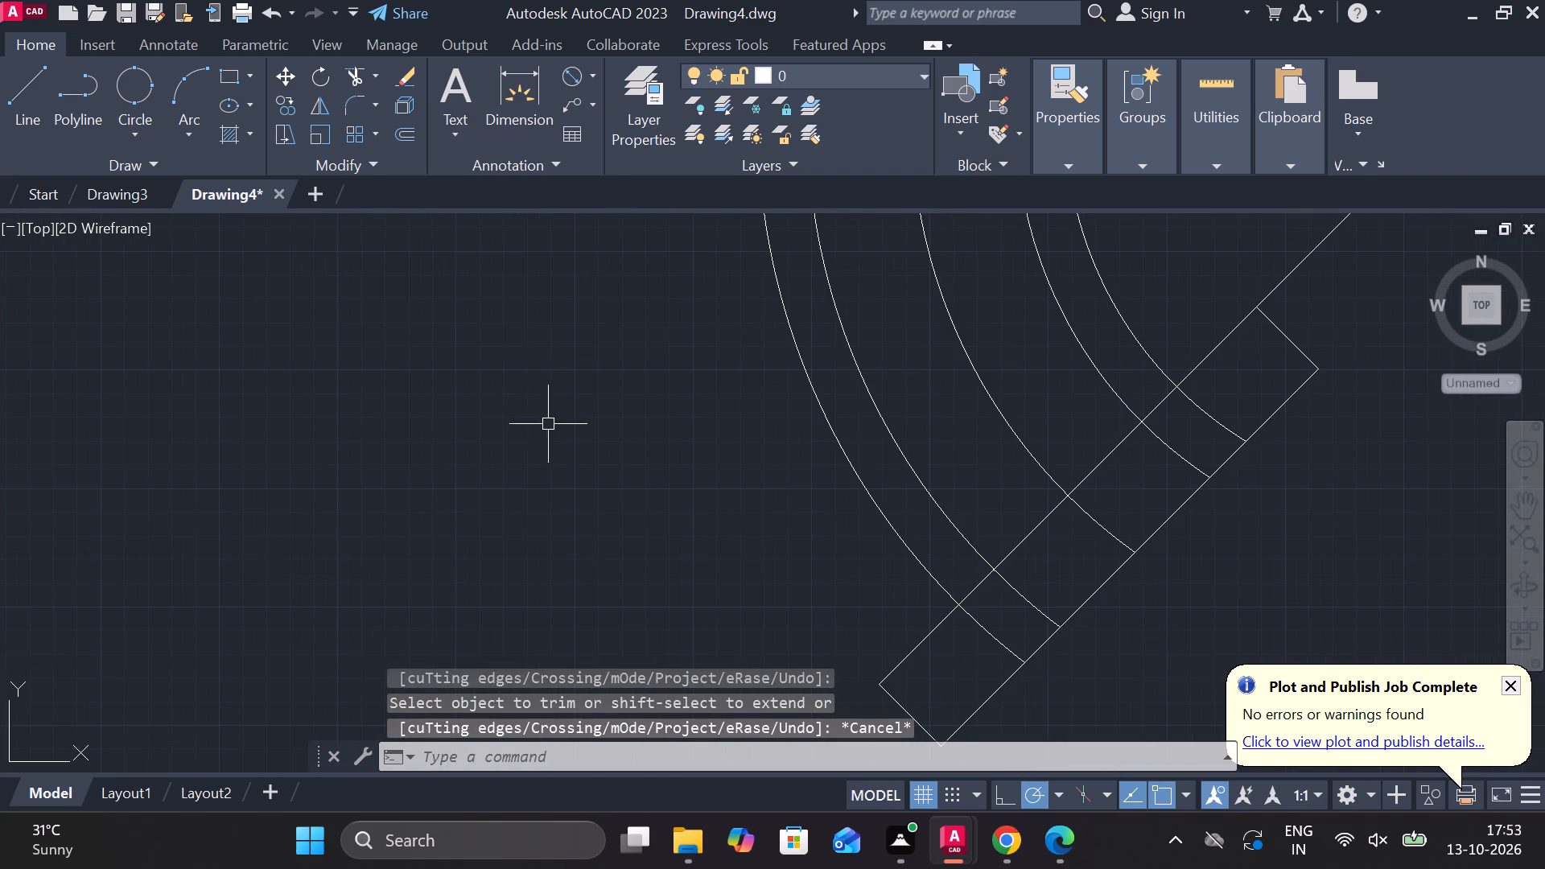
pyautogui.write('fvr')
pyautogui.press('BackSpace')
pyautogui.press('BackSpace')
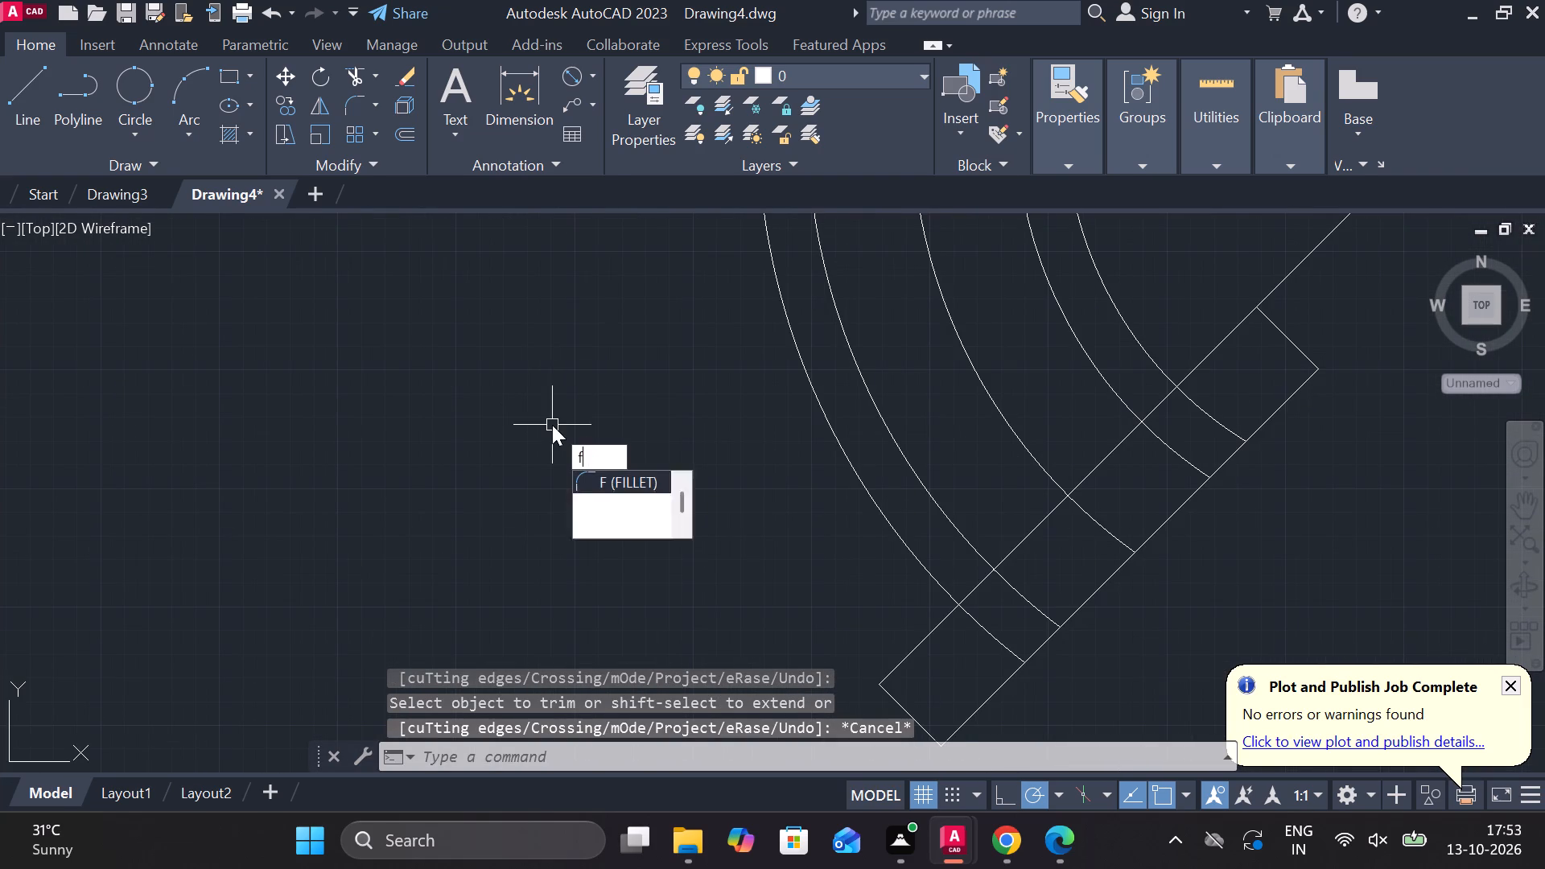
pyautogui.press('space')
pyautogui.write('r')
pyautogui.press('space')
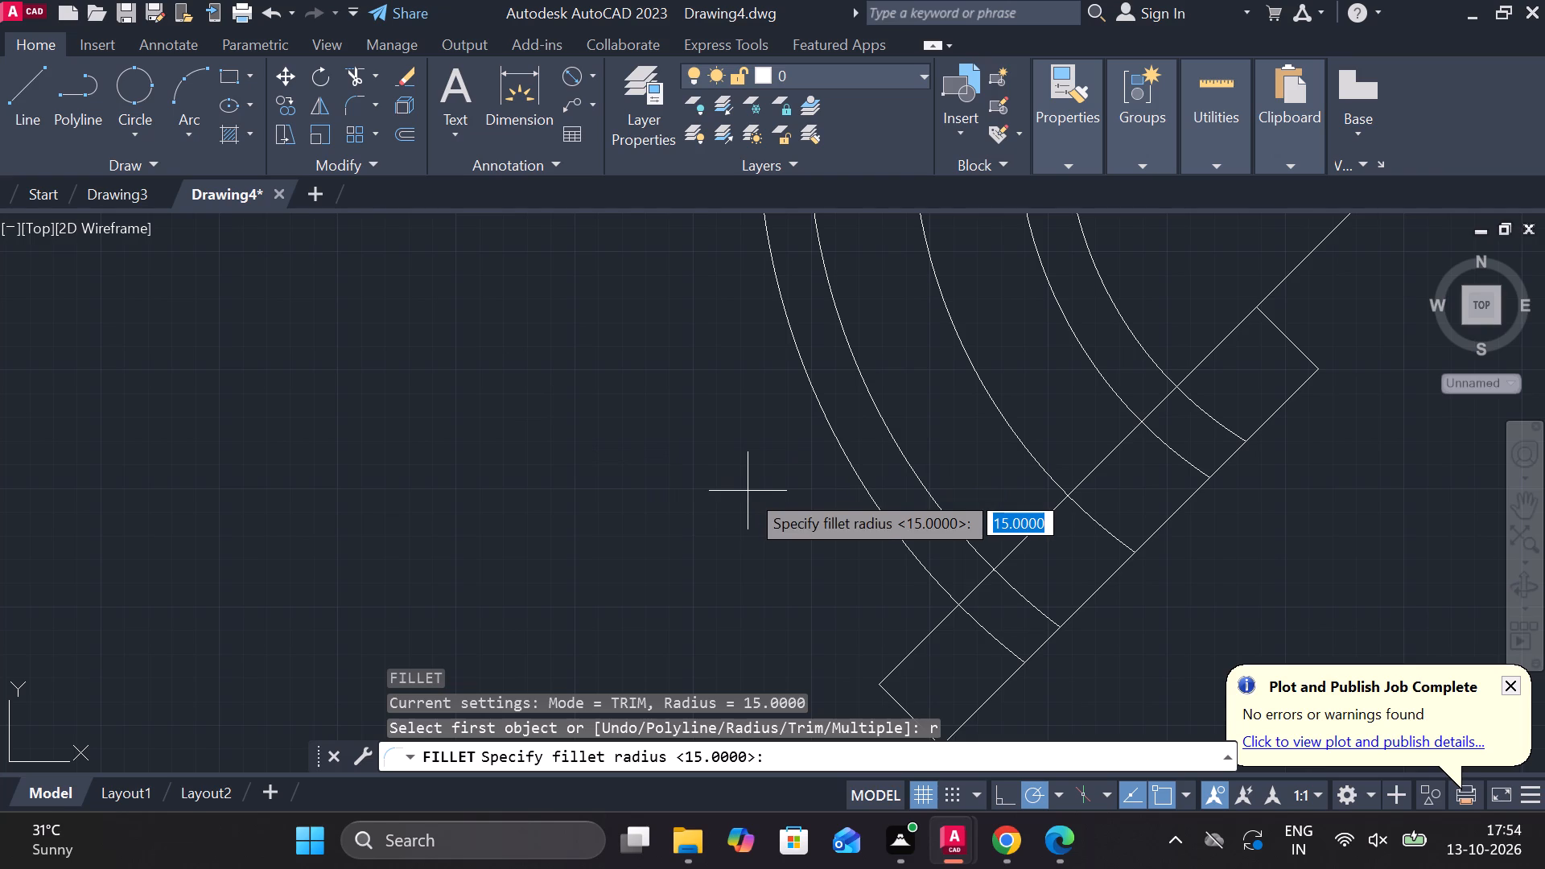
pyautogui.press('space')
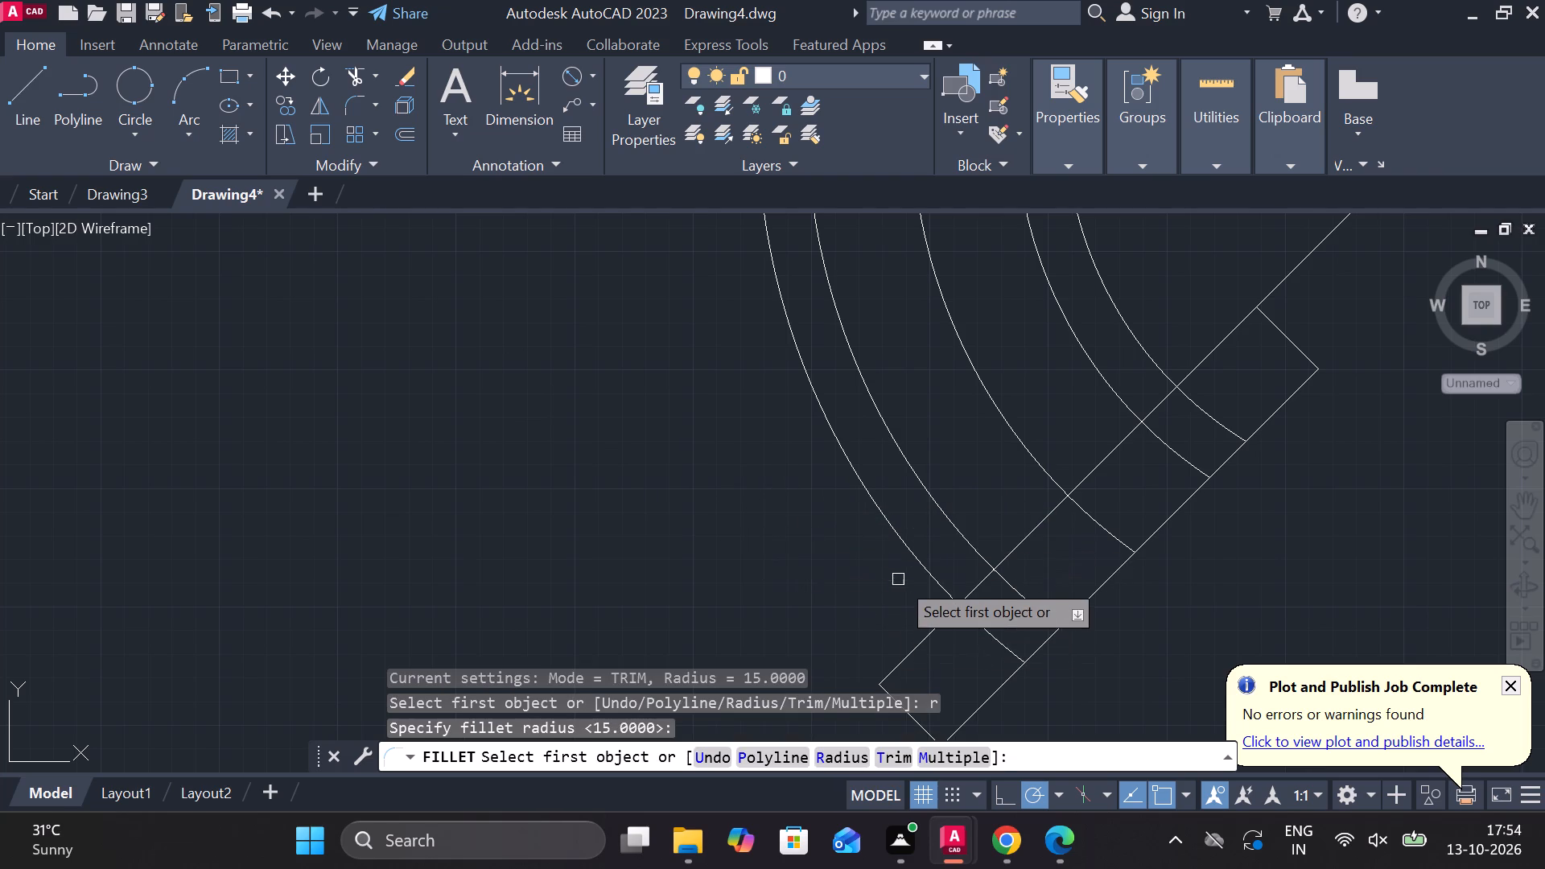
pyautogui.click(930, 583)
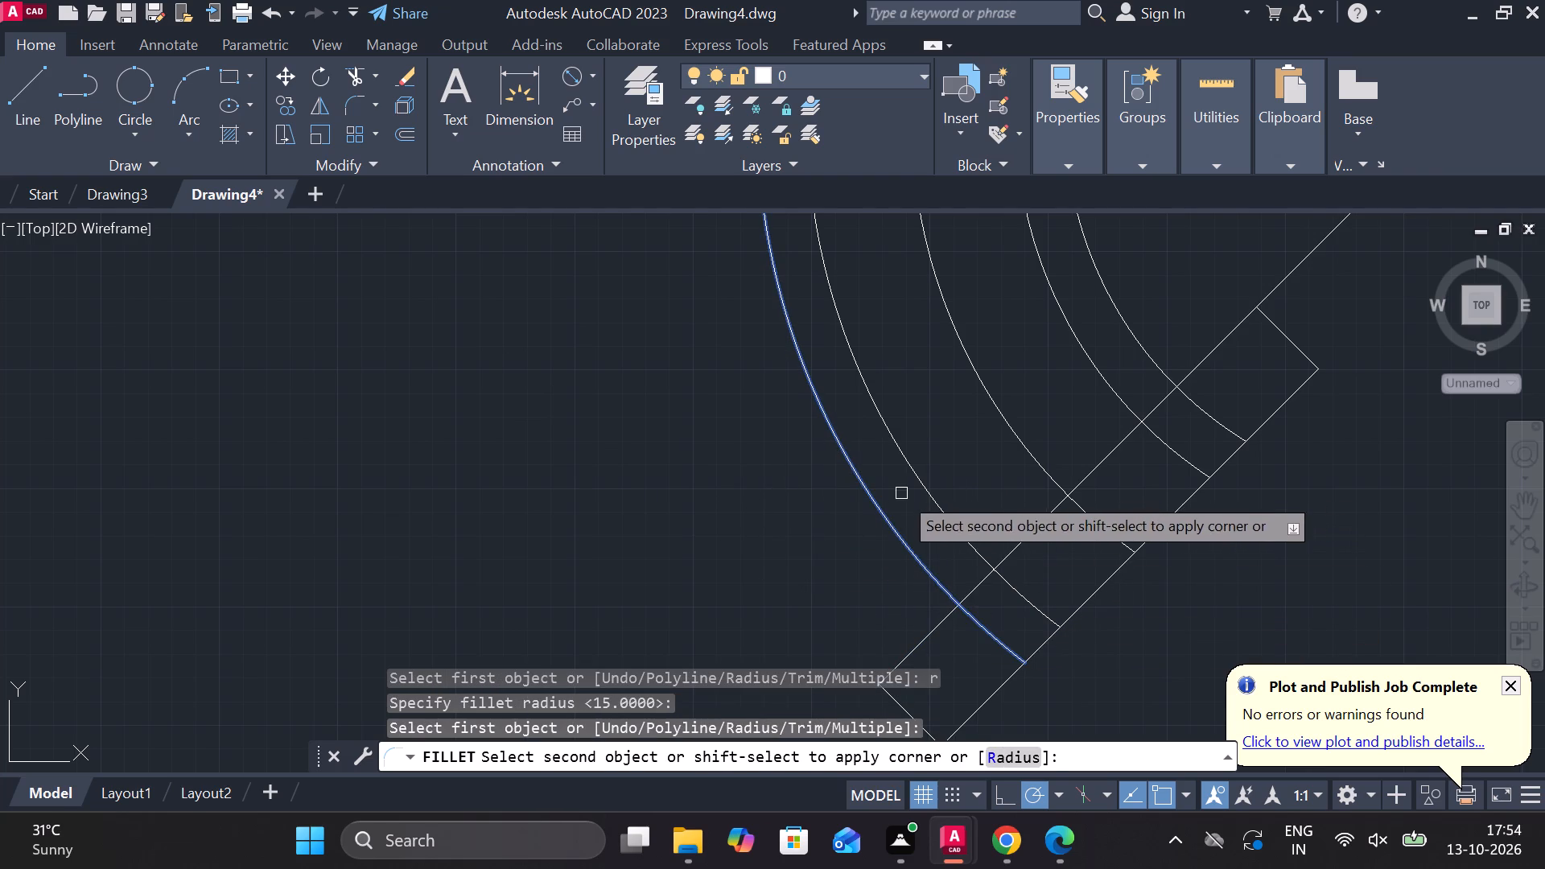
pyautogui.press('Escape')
# Trim the outermost and innermost arcs inside the diagonal strip, plus the inner edge segments between each and its neighbouring arc.
pyautogui.write('tr')
pyautogui.press('space')
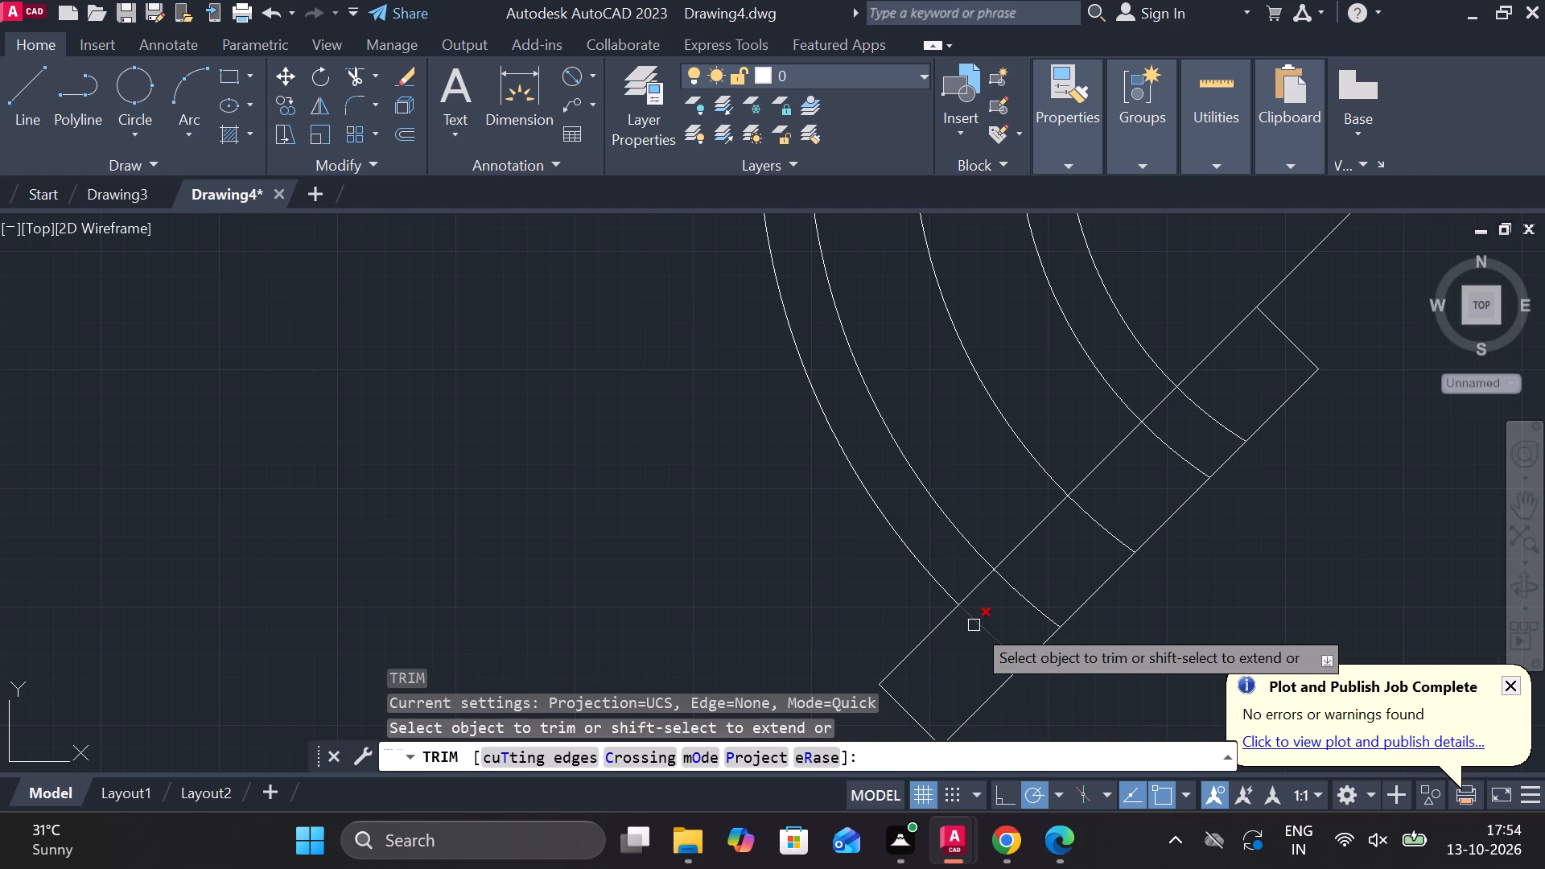
pyautogui.click(974, 625)
pyautogui.click(969, 586)
pyautogui.moveTo(969, 586); pyautogui.dragTo(859, 628, button='middle')
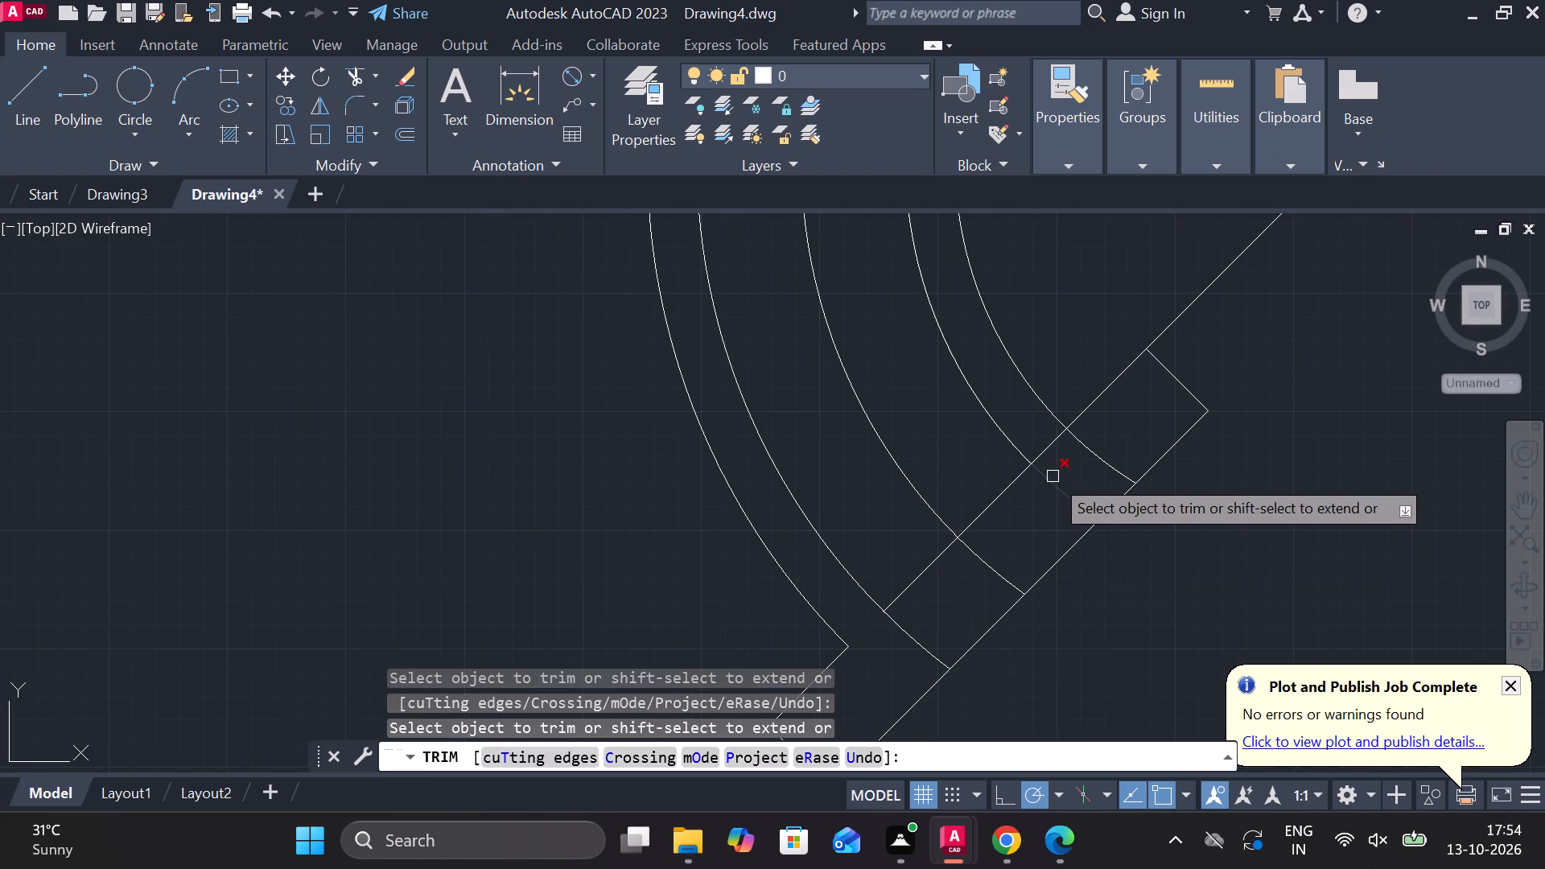
pyautogui.click(1049, 454)
pyautogui.click(1096, 454)
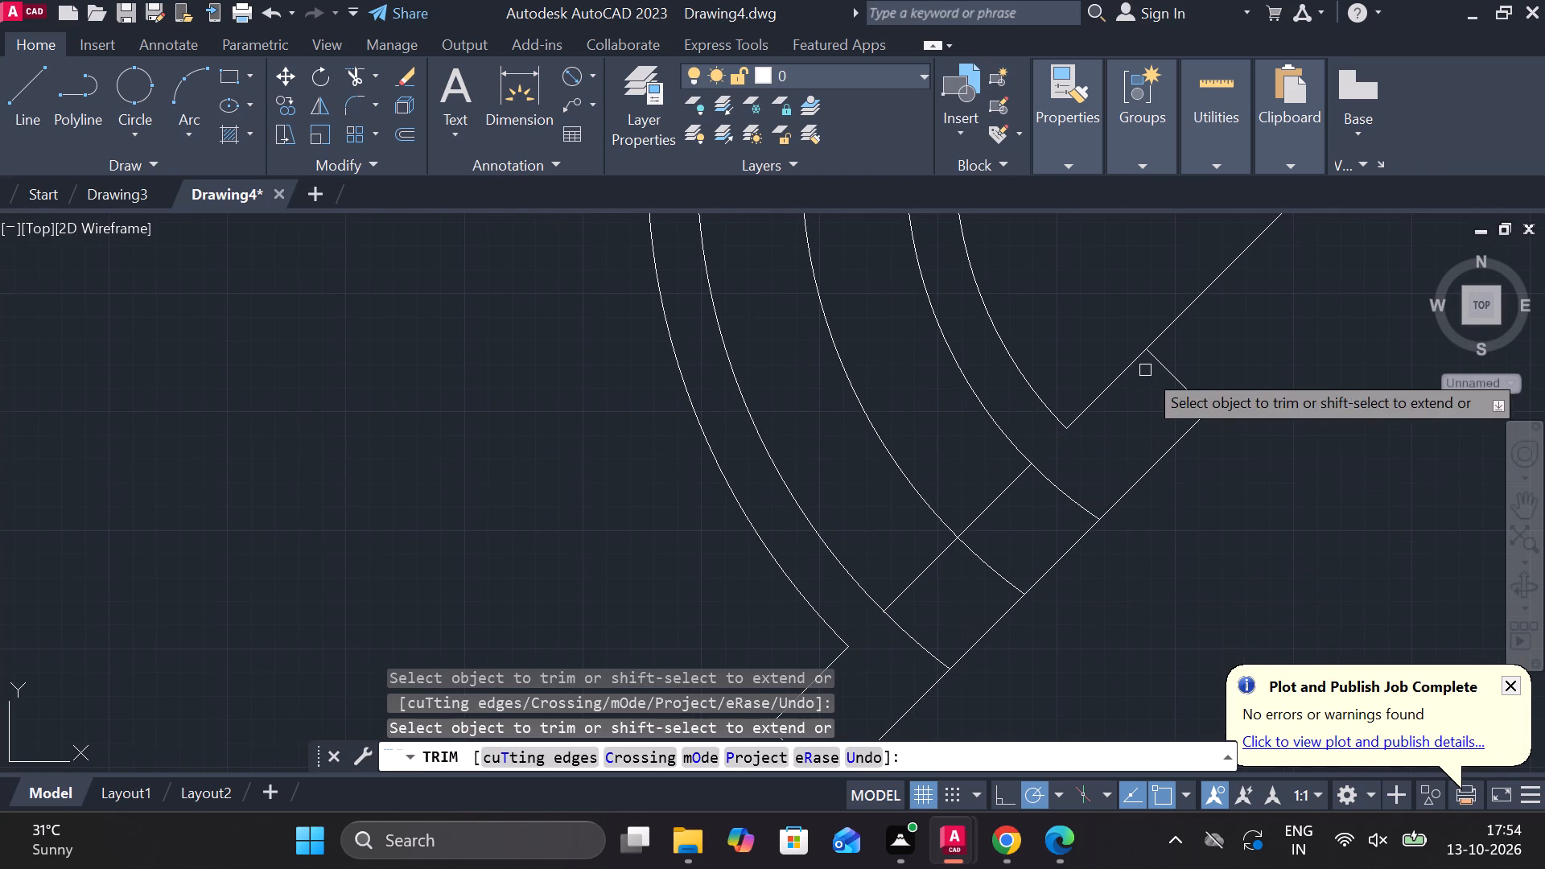
# Trim the diagonal line beyond the strip's upper end.
pyautogui.click(1165, 336)
pyautogui.press('Escape')
# Fillet the outermost and innermost arcs to the strip's inner long edge with radius 15.
pyautogui.write('f r')
pyautogui.press('space')
pyautogui.press('Return')
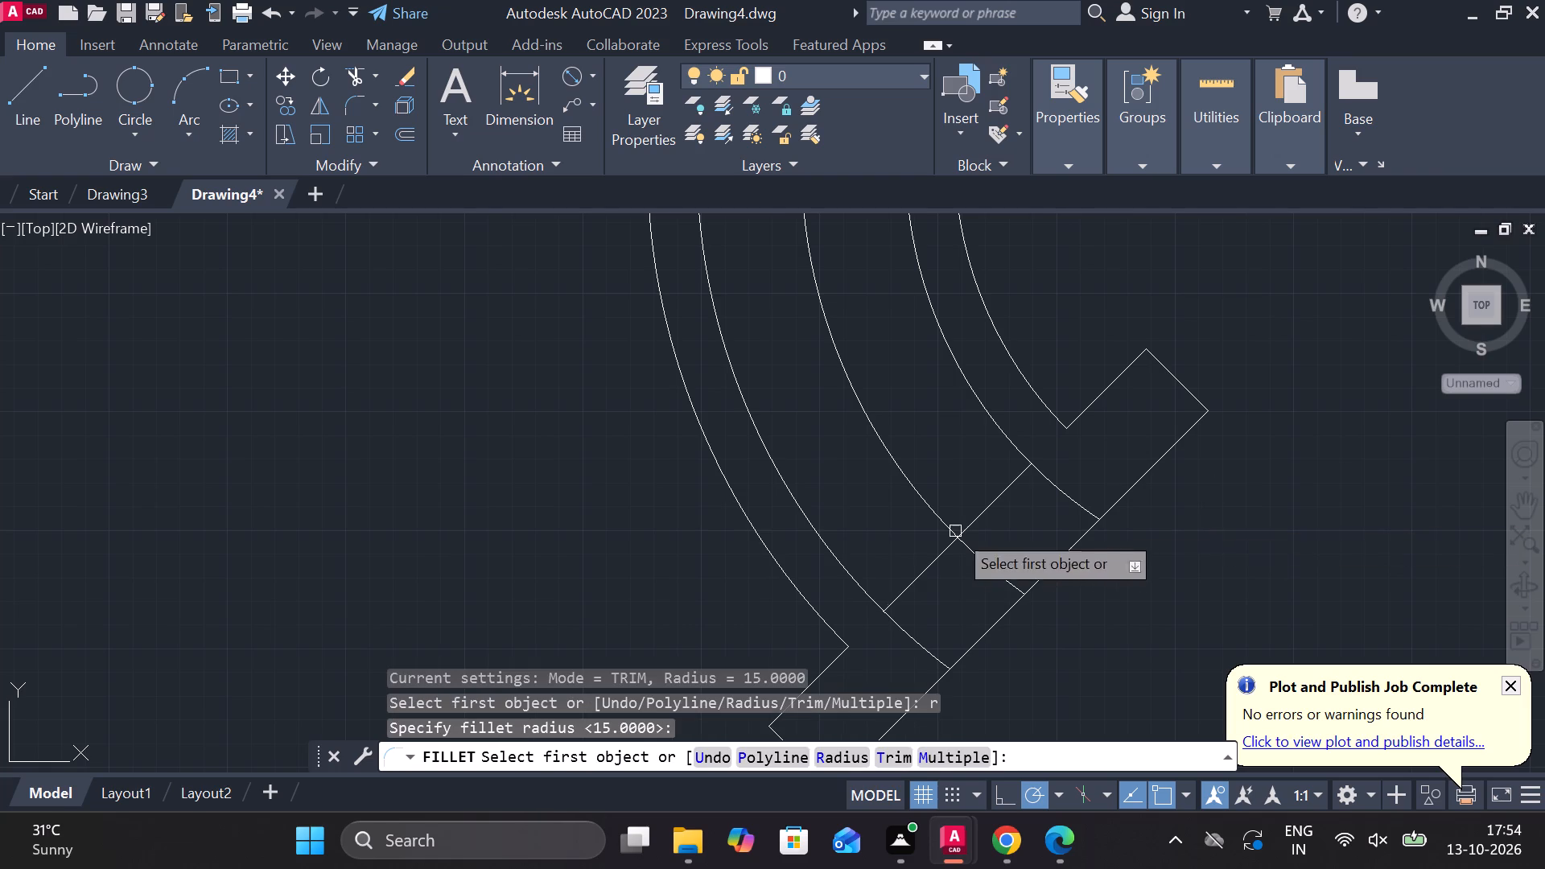
pyautogui.click(824, 620)
pyautogui.click(833, 665)
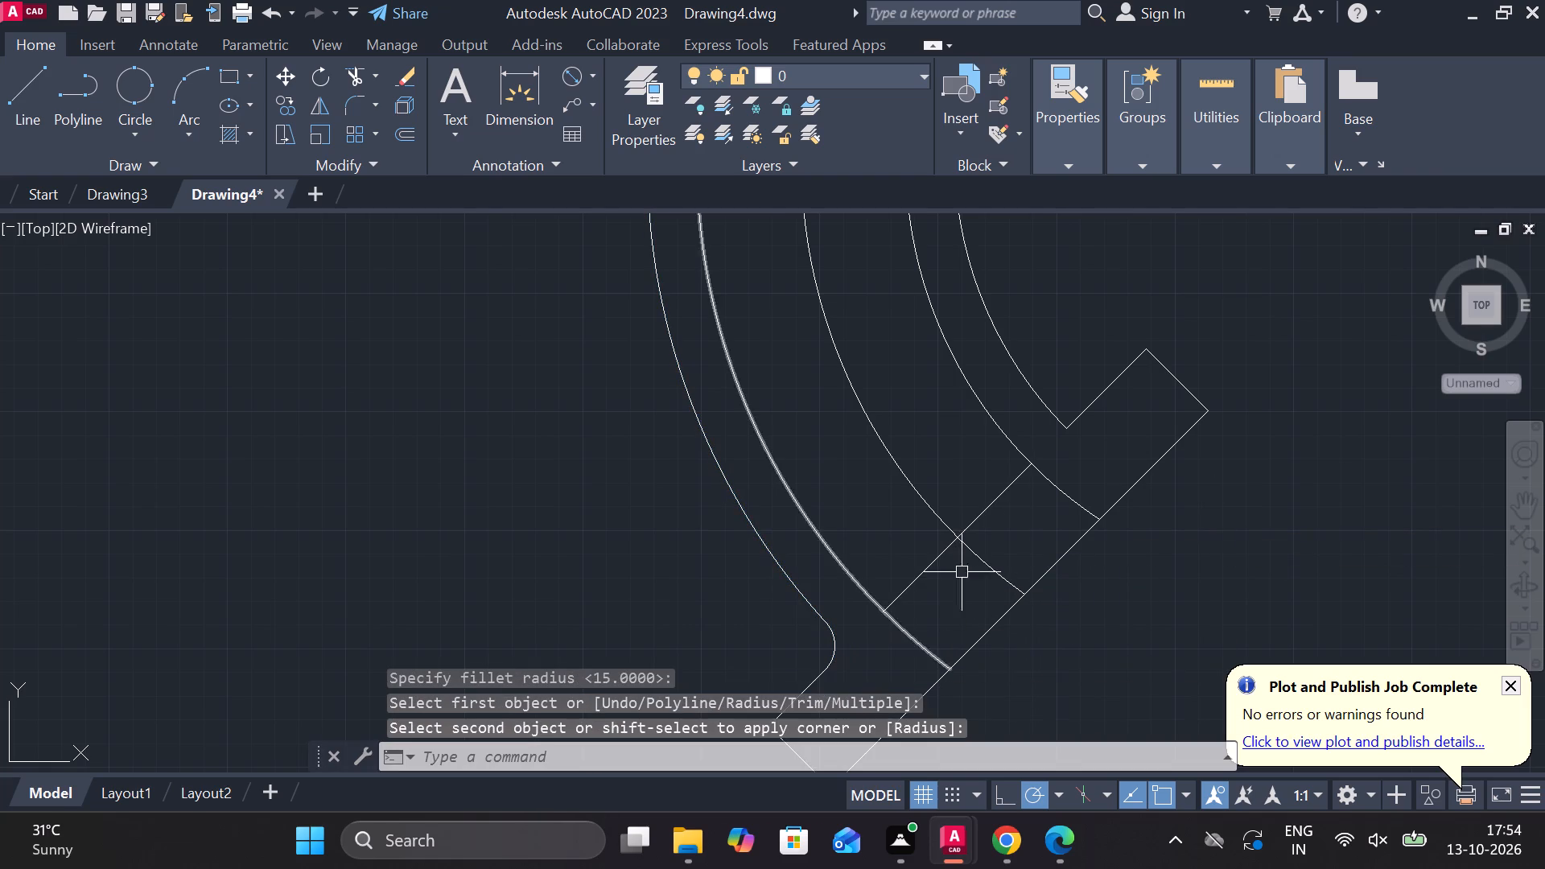
pyautogui.press('space')
pyautogui.click(1039, 406)
pyautogui.click(1081, 417)
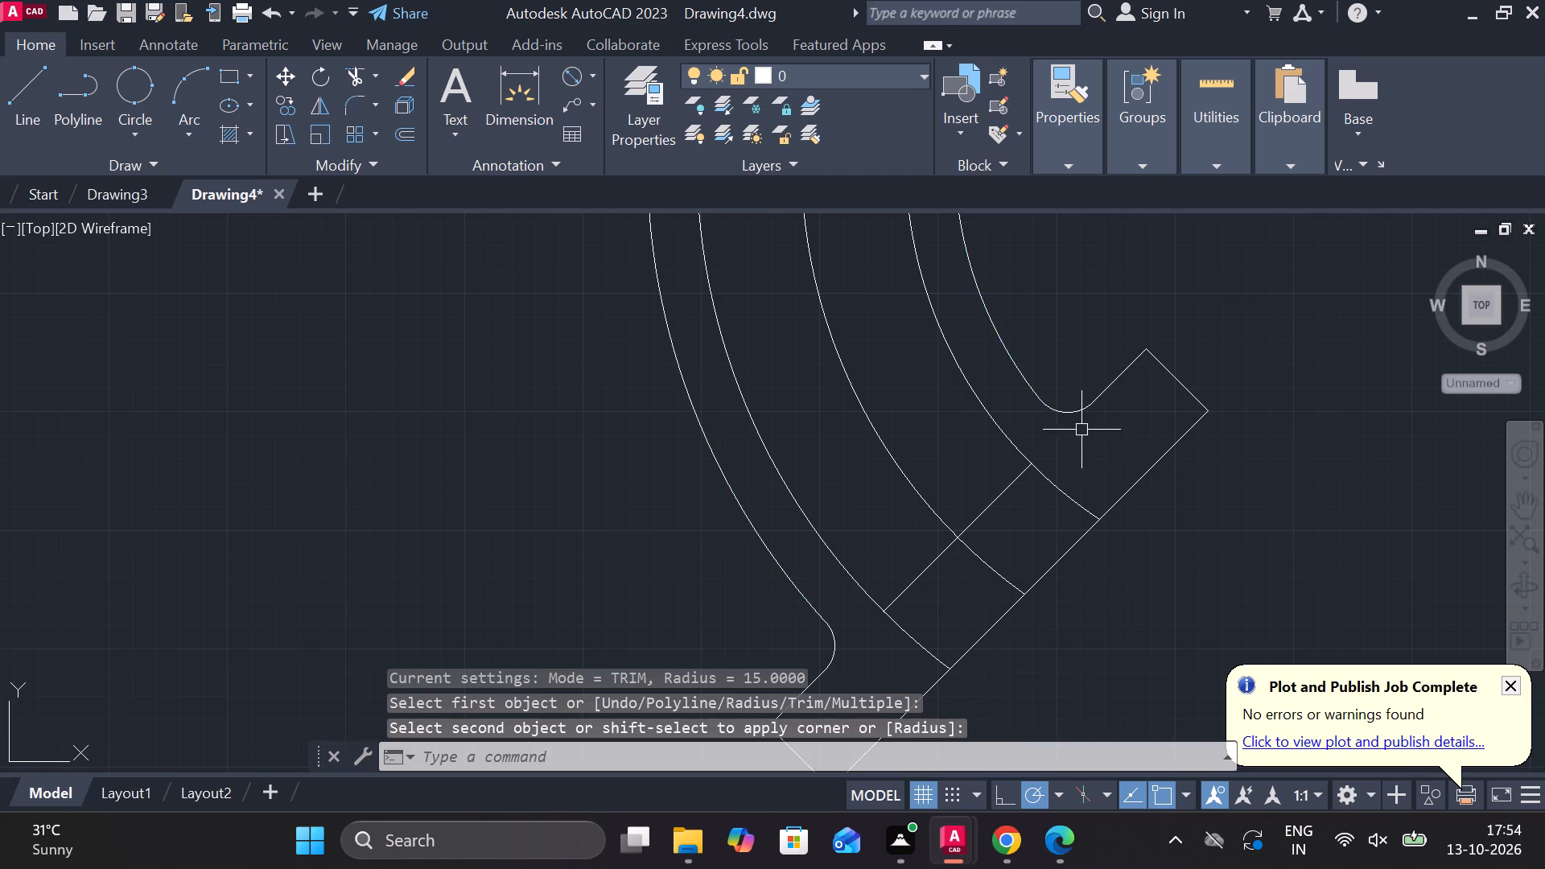
# Extend the middle segment of the strip's inner long edge in both directions to meet the two fillets.
pyautogui.scroll(-1, 1080, 484)
pyautogui.scroll(1, 1044, 564)
pyautogui.press('Escape')
pyautogui.write('ex')
pyautogui.press('space')
pyautogui.click(1017, 456)
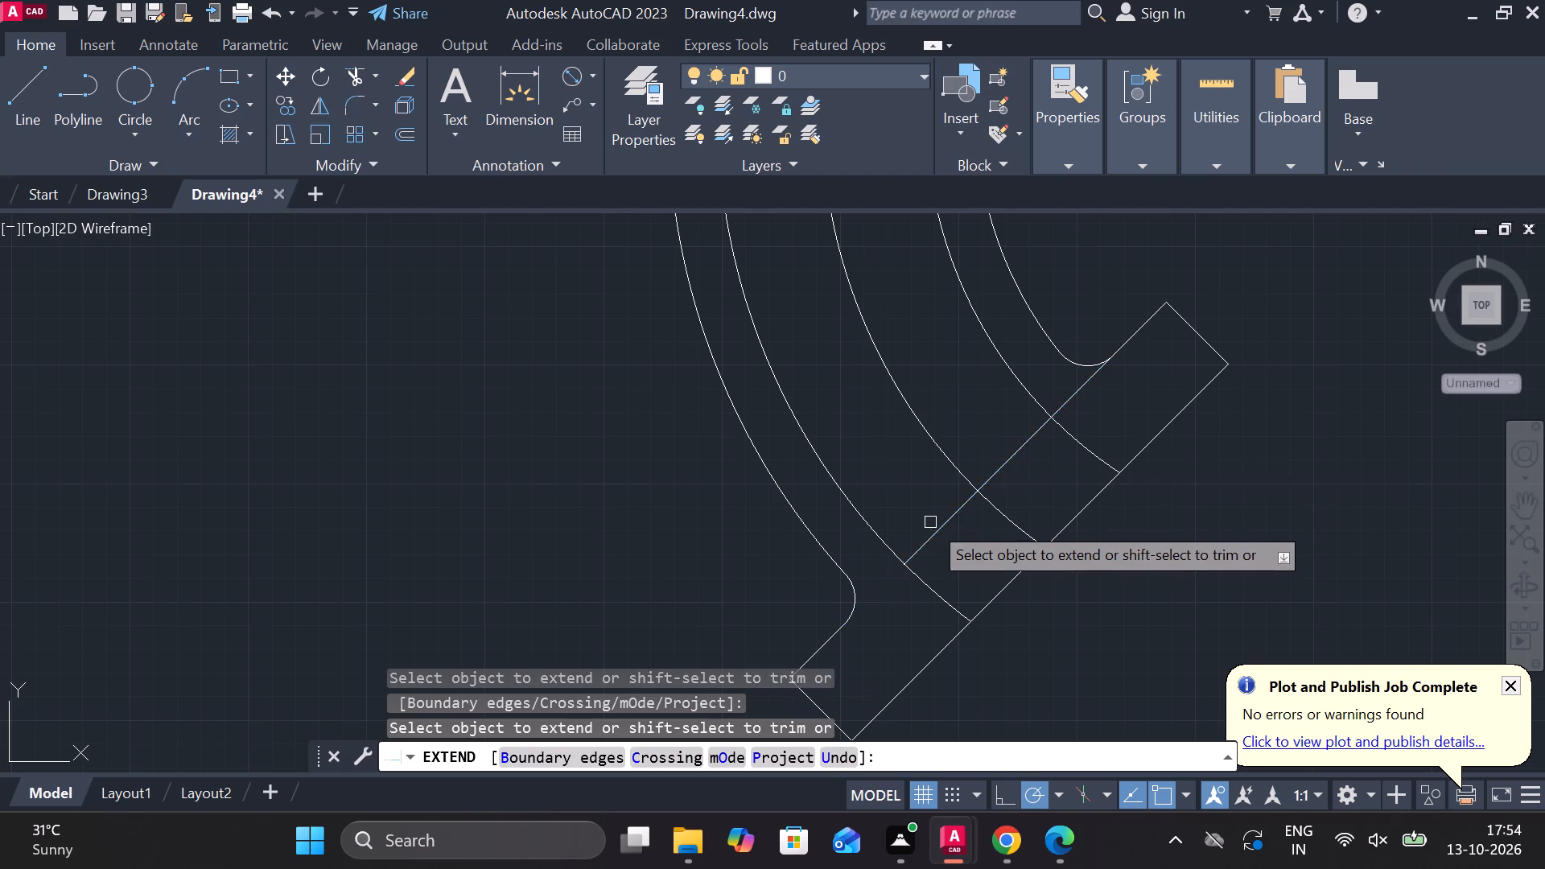
pyautogui.click(939, 532)
pyautogui.scroll(-1, 1038, 505)
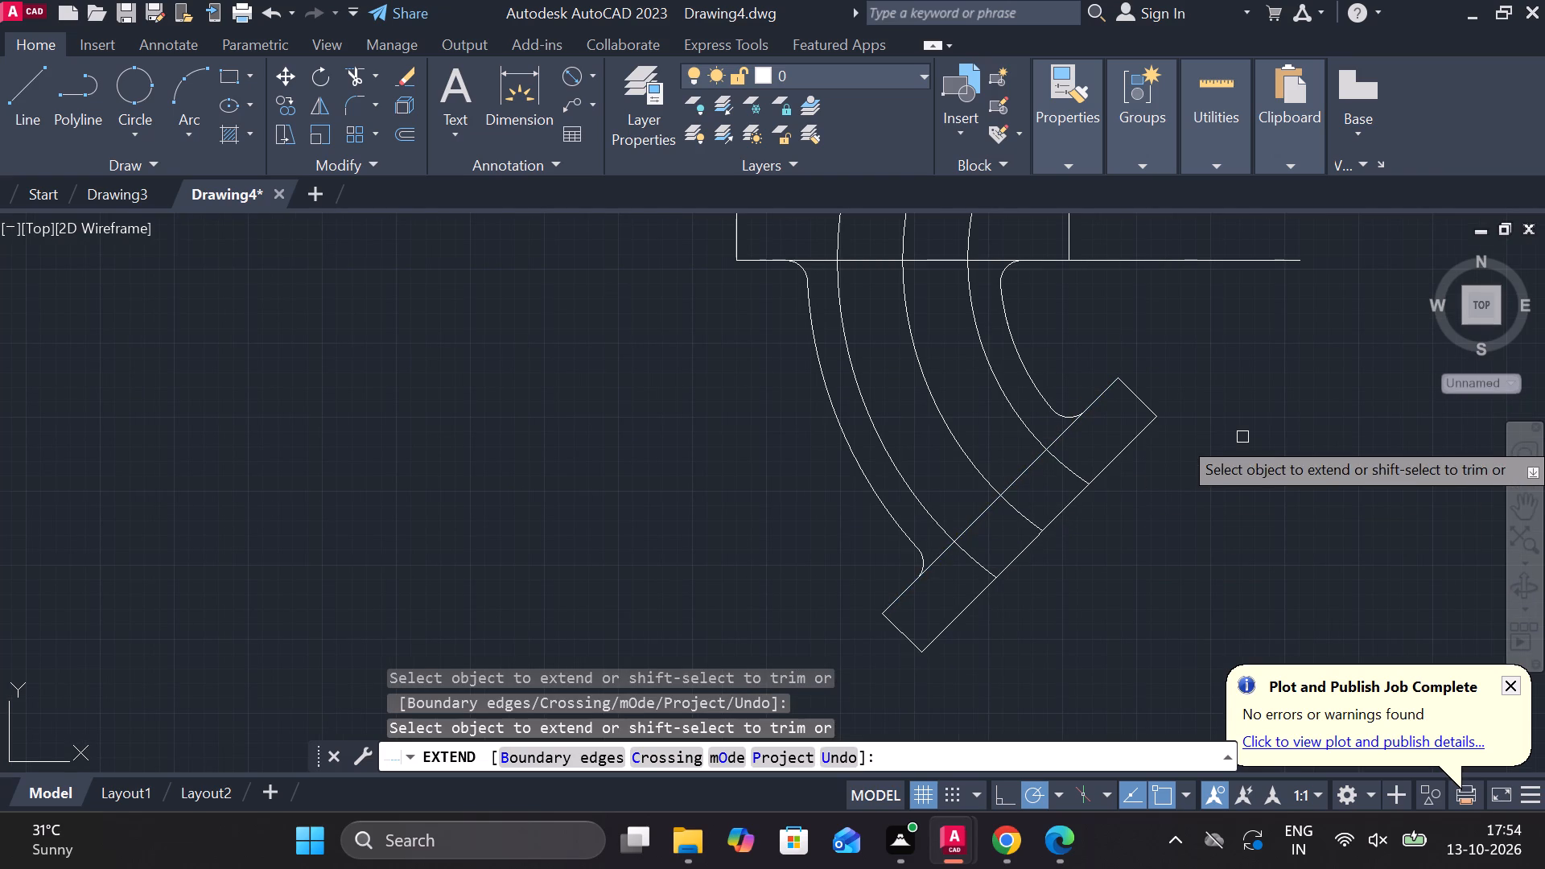
pyautogui.moveTo(1280, 359); pyautogui.dragTo(1237, 453, button='middle')
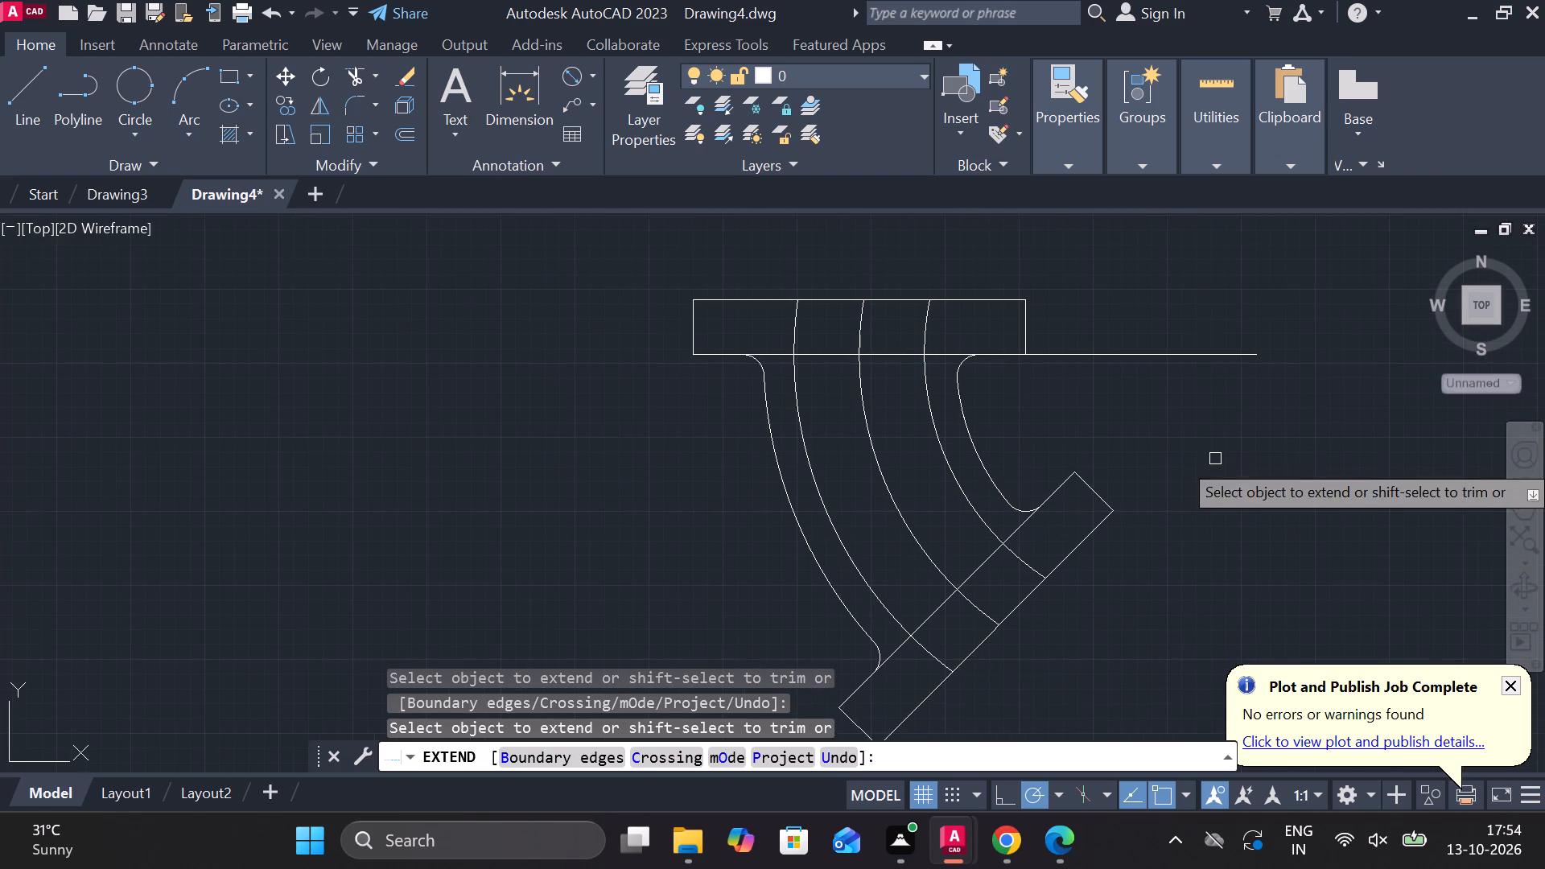
pyautogui.press('Escape')
# Erase the leftover horizontal line beyond the rectangle's right end.
pyautogui.click(1155, 356)
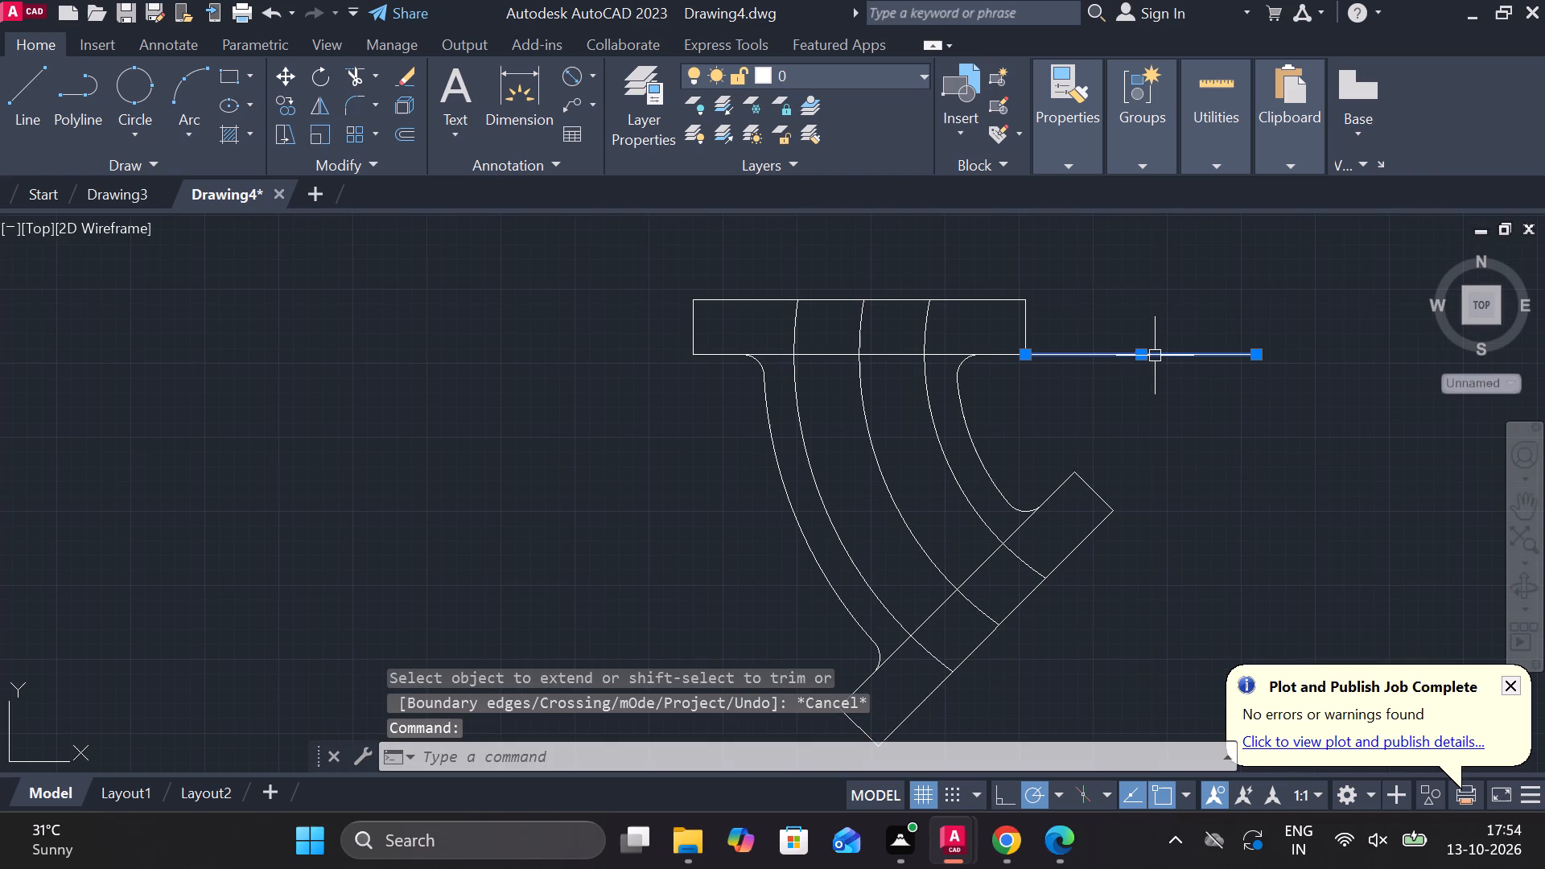
pyautogui.write('e d')
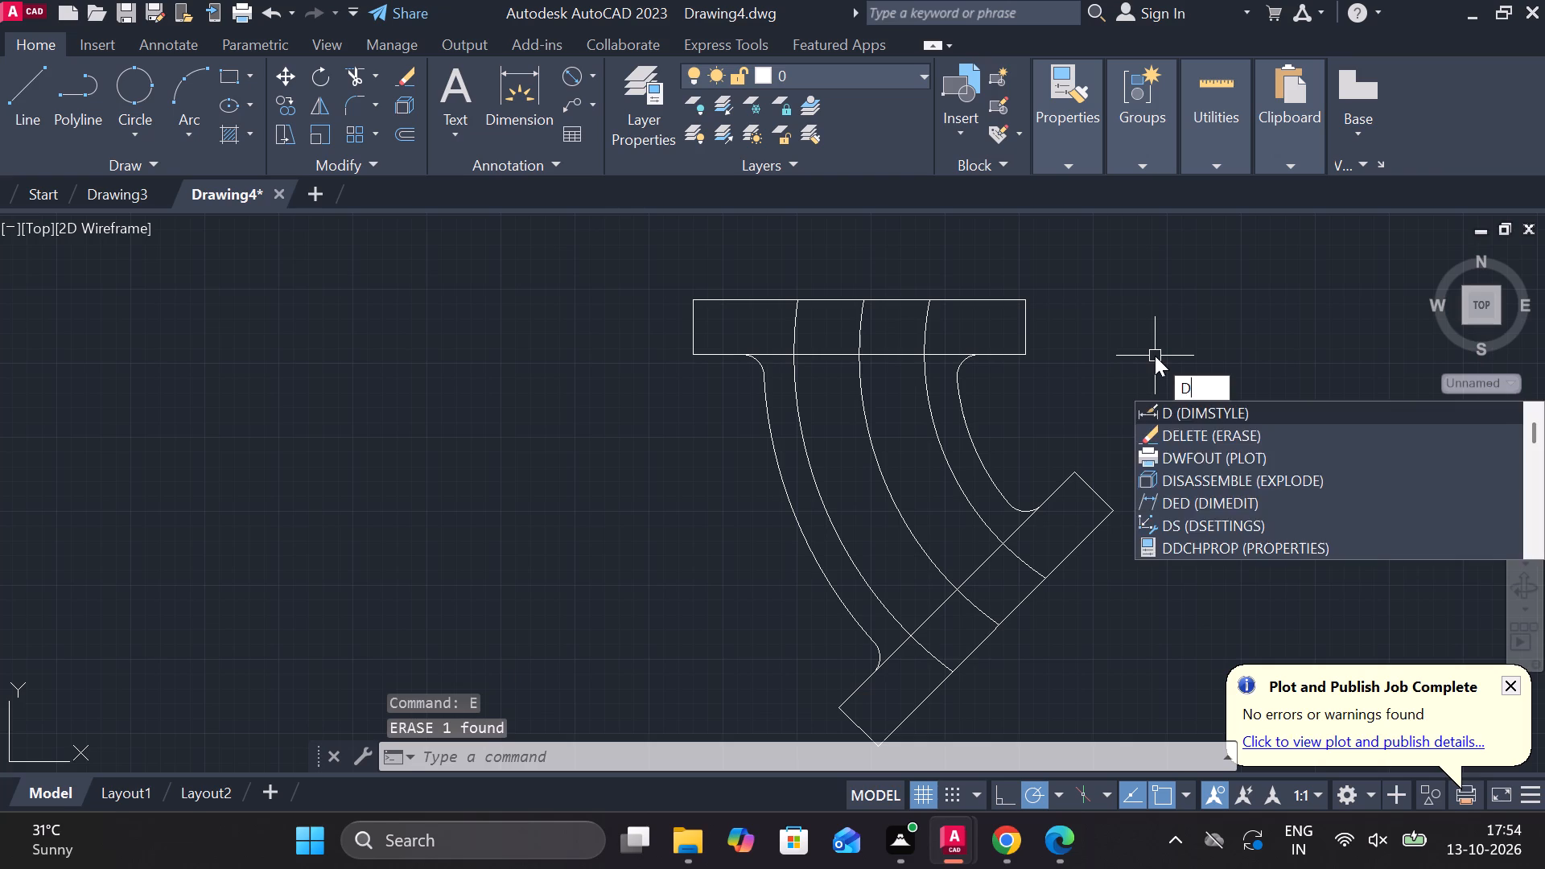
pyautogui.press('BackSpace')
pyautogui.press('Escape')
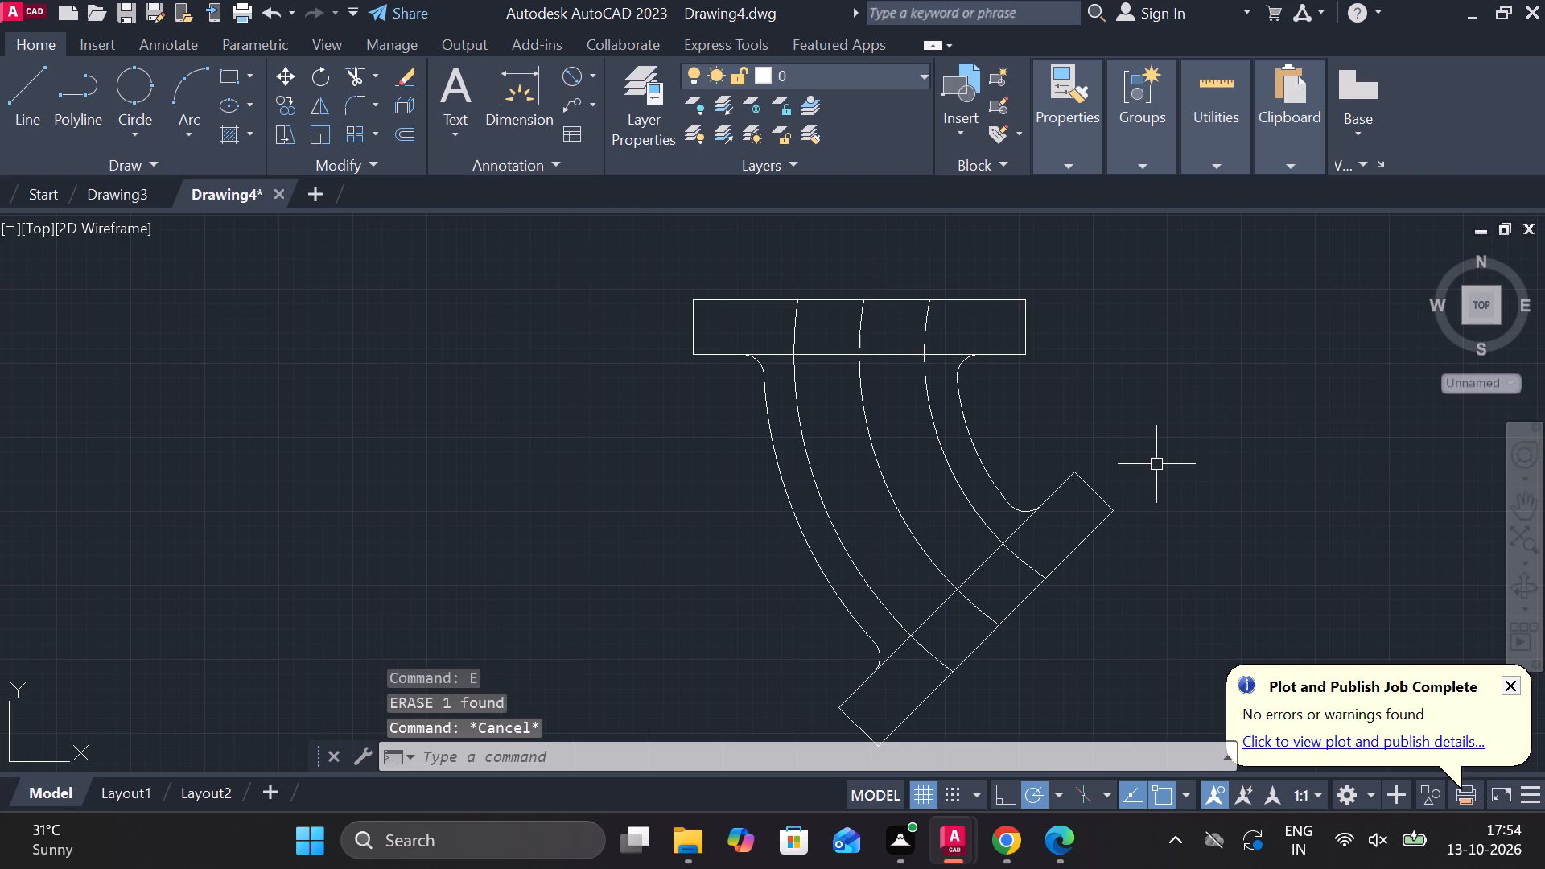
# Fillet both lower corners of the horizontal rectangle with radius 10.
pyautogui.write('f r')
pyautogui.press('space')
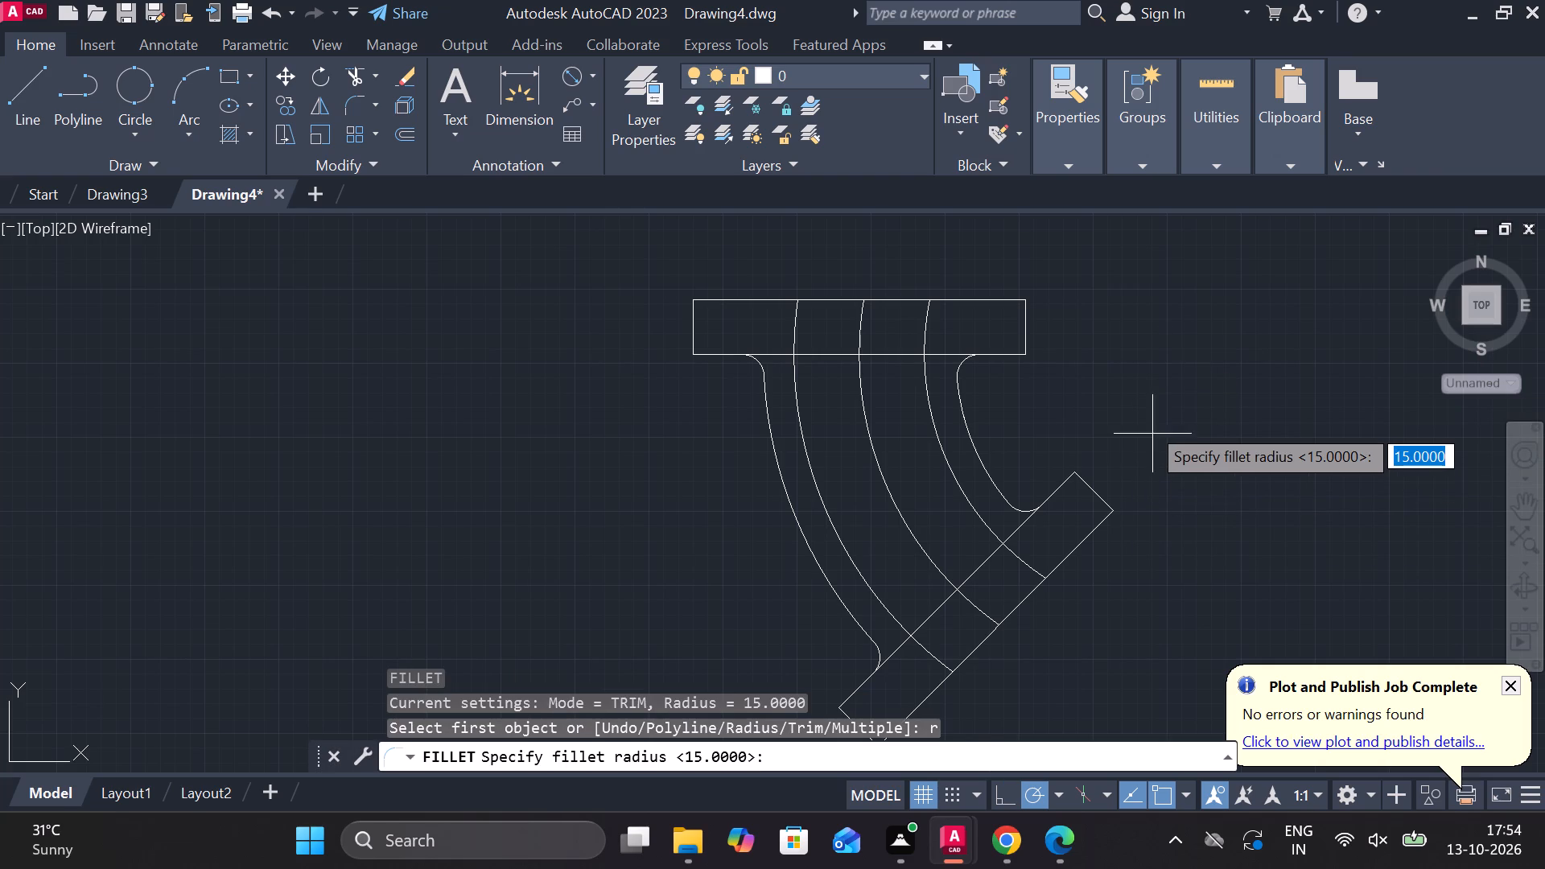
pyautogui.write('10')
pyautogui.press('Return')
pyautogui.scroll(2, 910, 340)
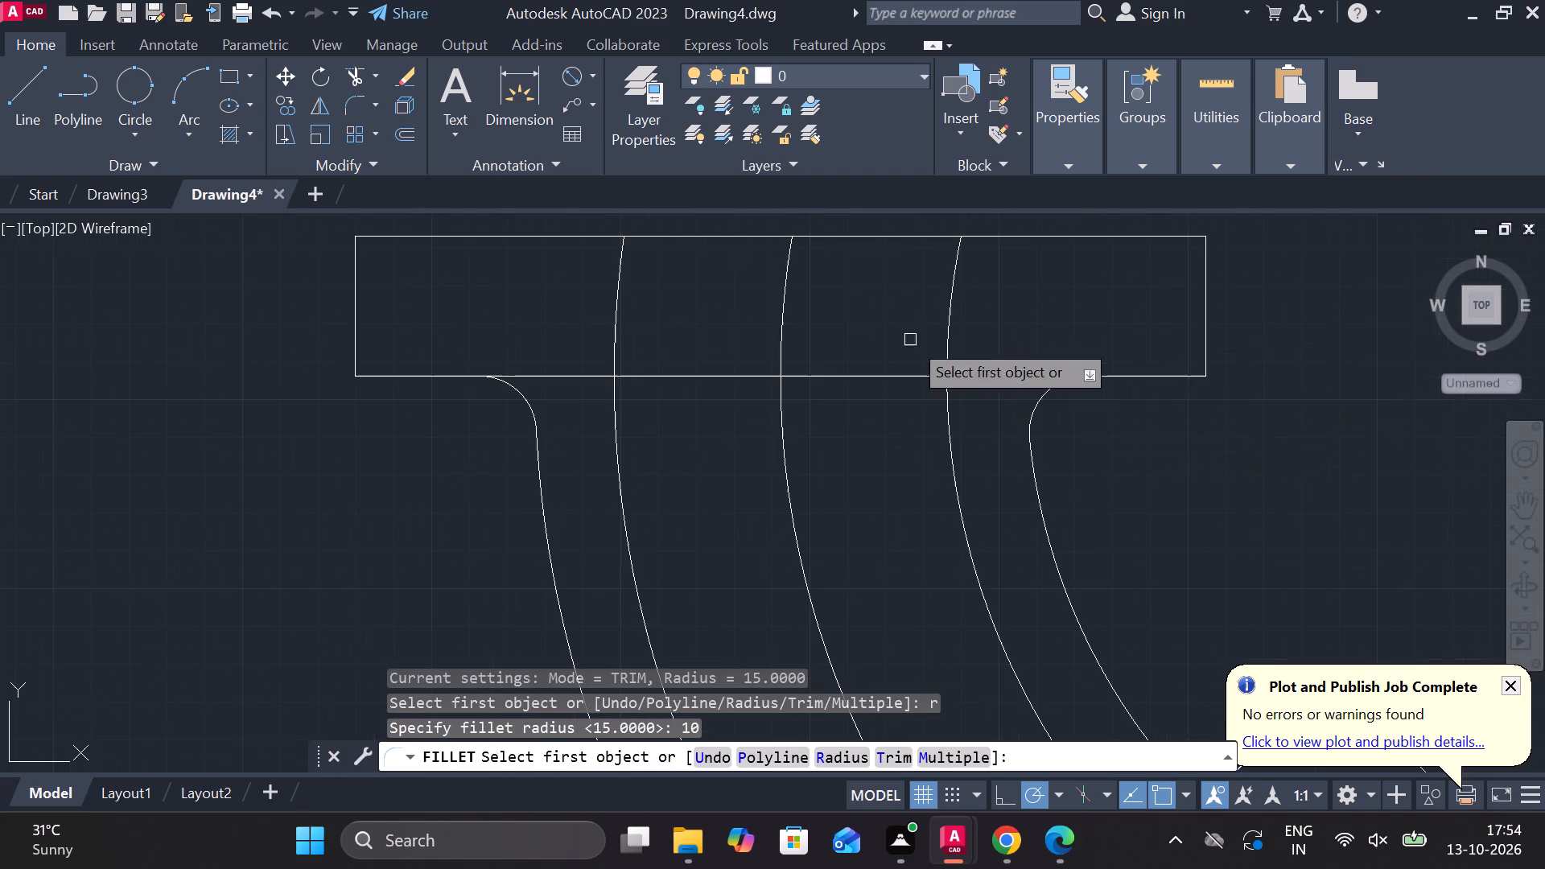
pyautogui.click(1211, 350)
pyautogui.click(1181, 380)
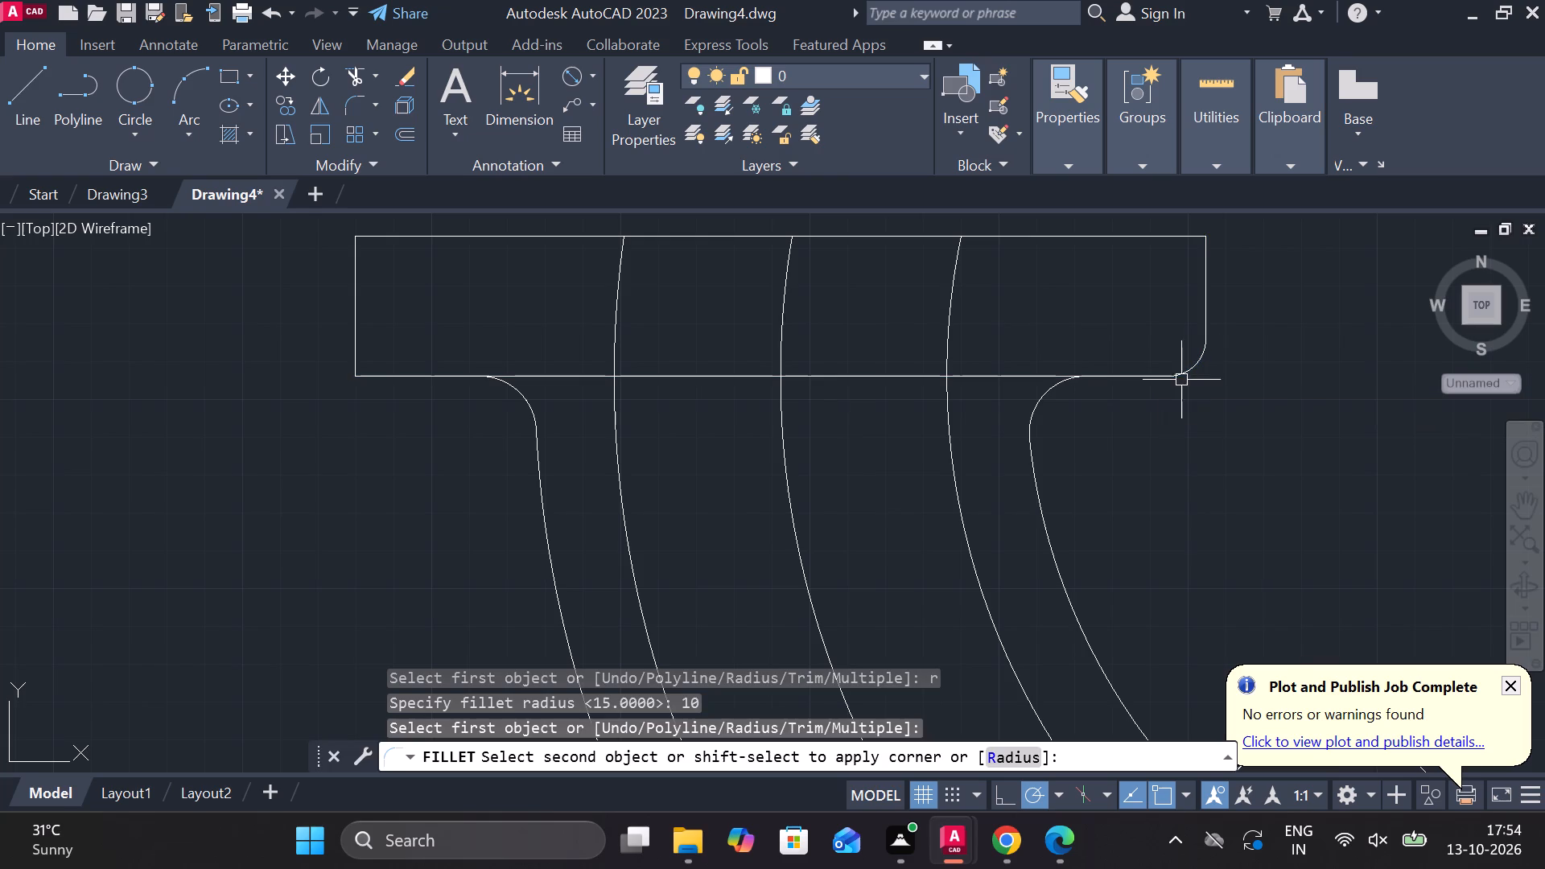
pyautogui.press('space')
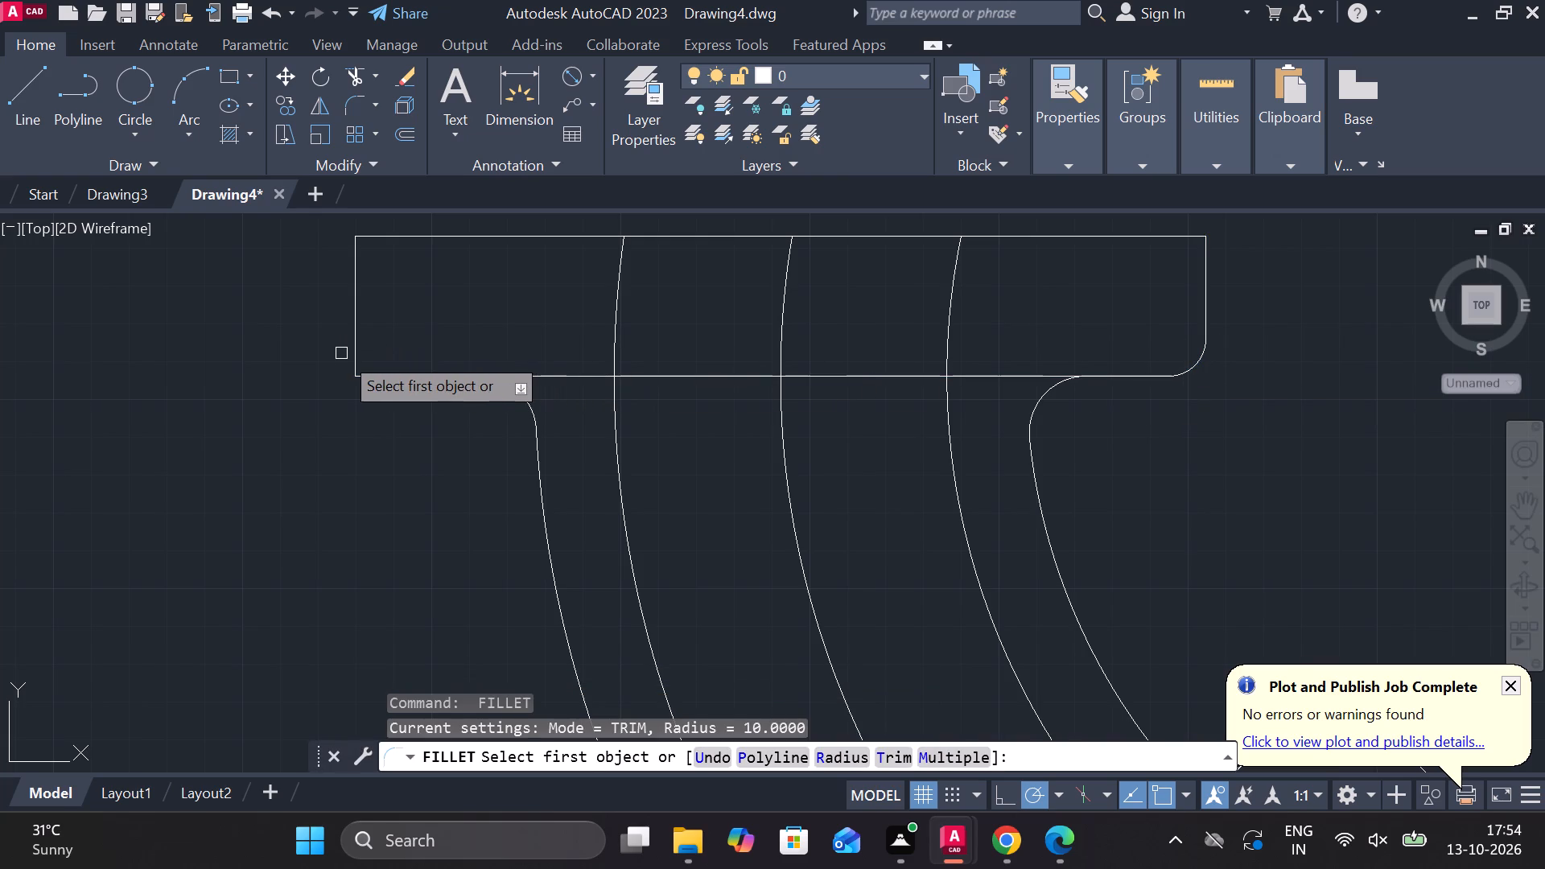
pyautogui.click(351, 348)
pyautogui.click(383, 373)
pyautogui.scroll(-2, 358, 426)
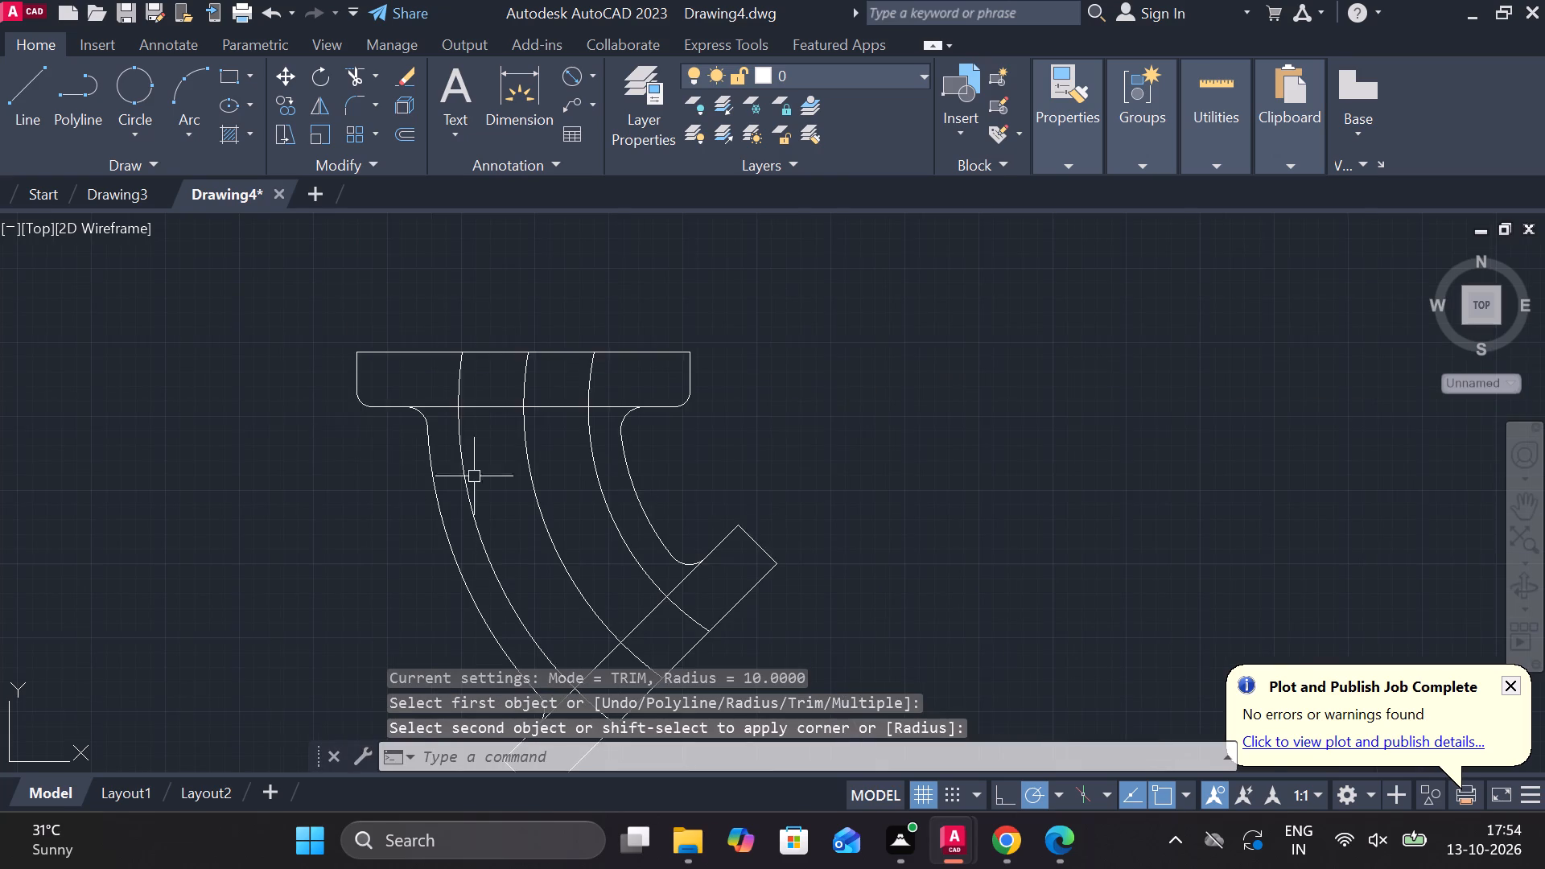
# Fillet the two corners at the ends of the diagonal strip's inner long edge with radius 10.
pyautogui.scroll(2, 757, 519)
pyautogui.press('space')
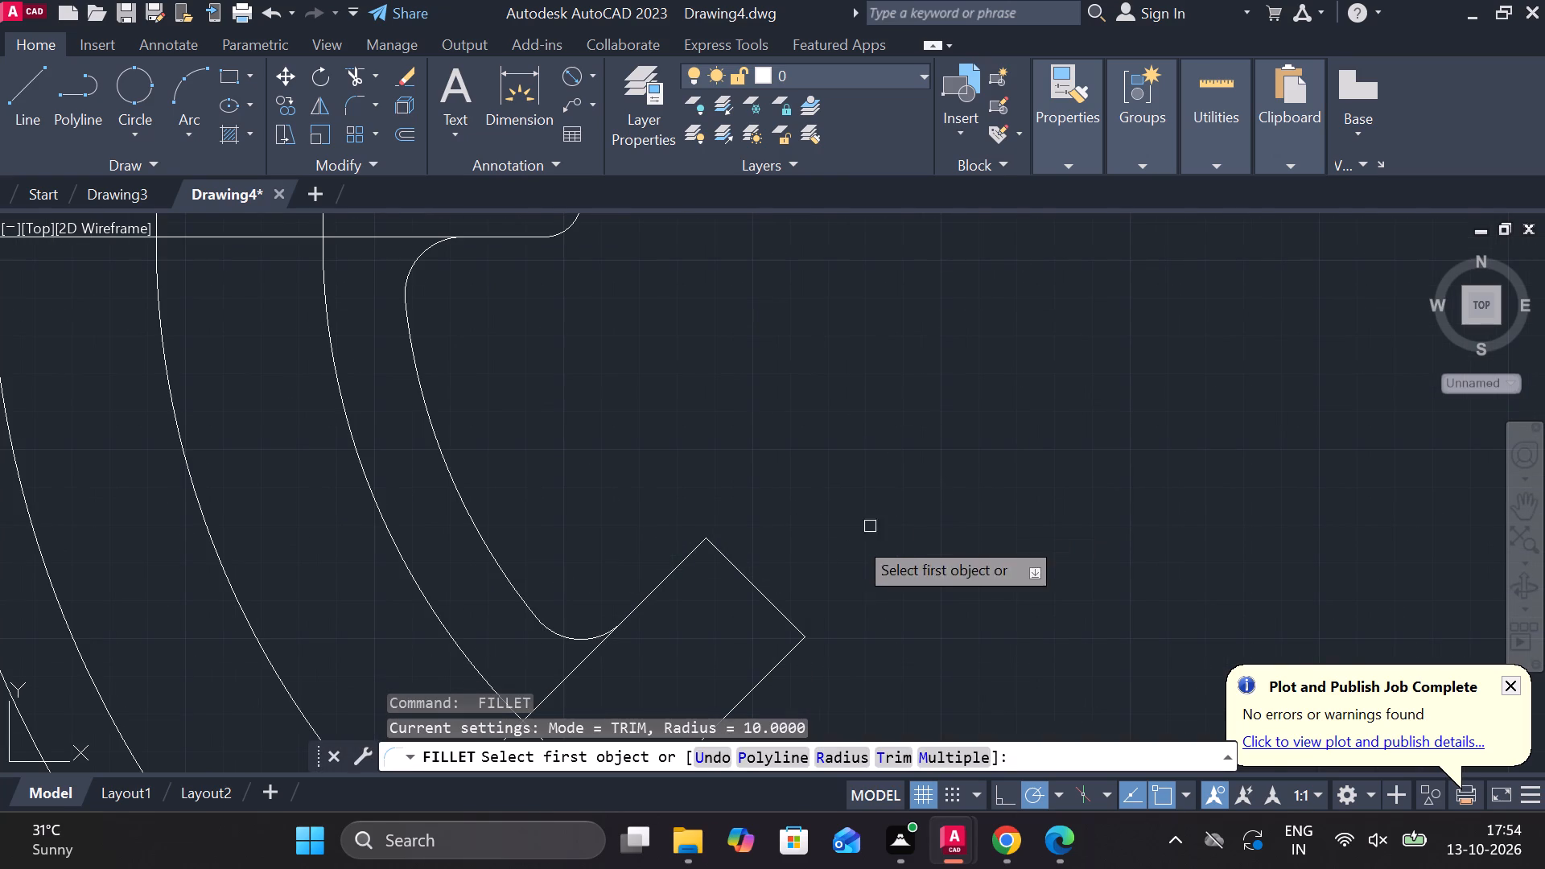
pyautogui.moveTo(814, 601); pyautogui.dragTo(923, 442, button='middle')
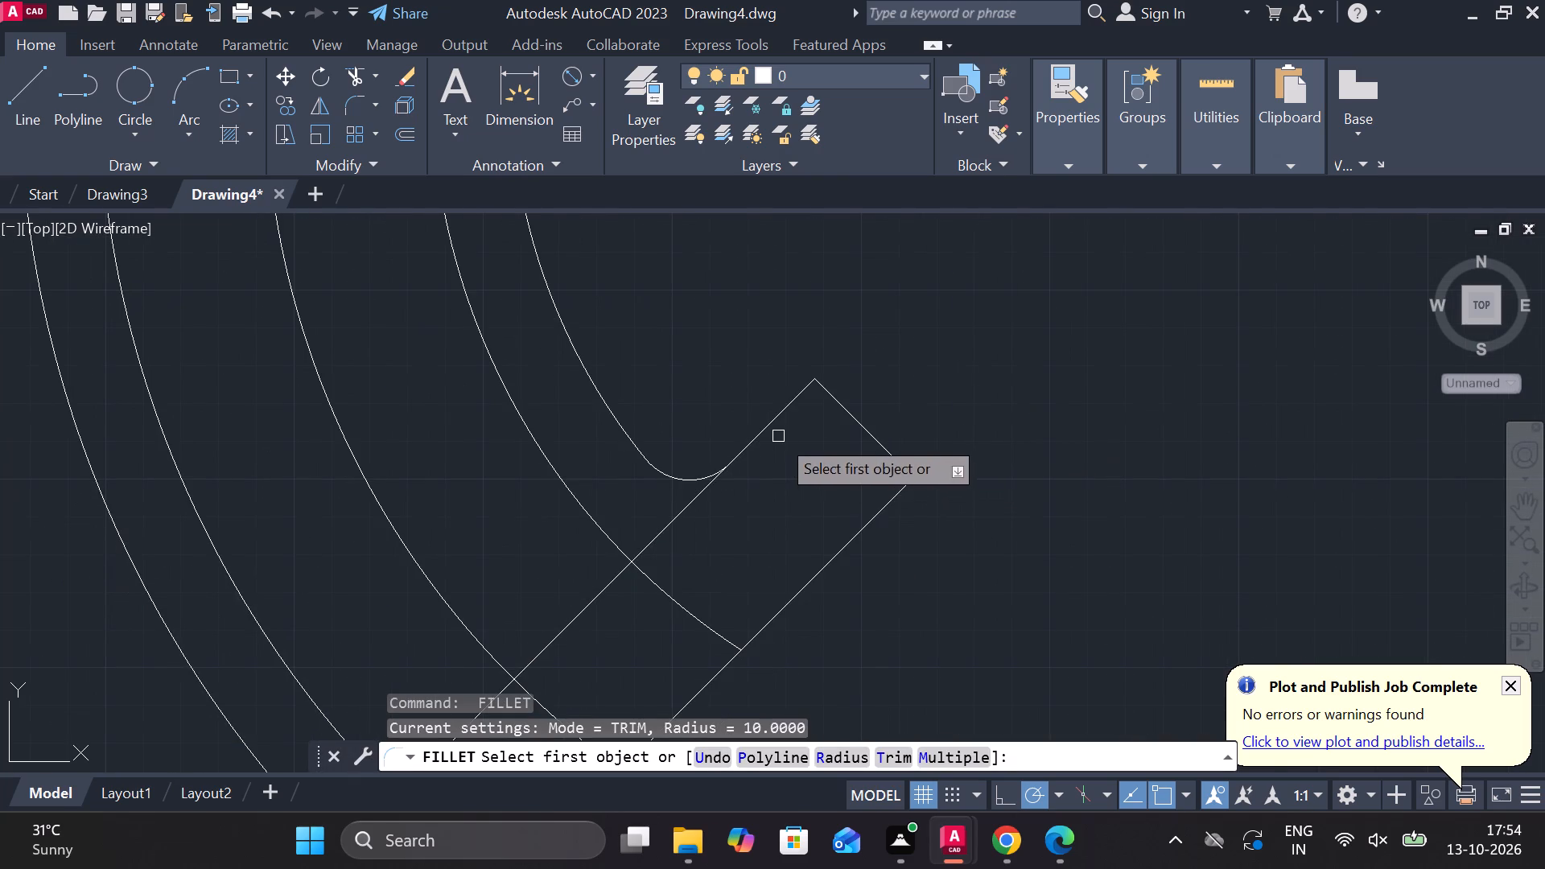
pyautogui.click(792, 402)
pyautogui.click(837, 397)
pyautogui.scroll(-3, 752, 459)
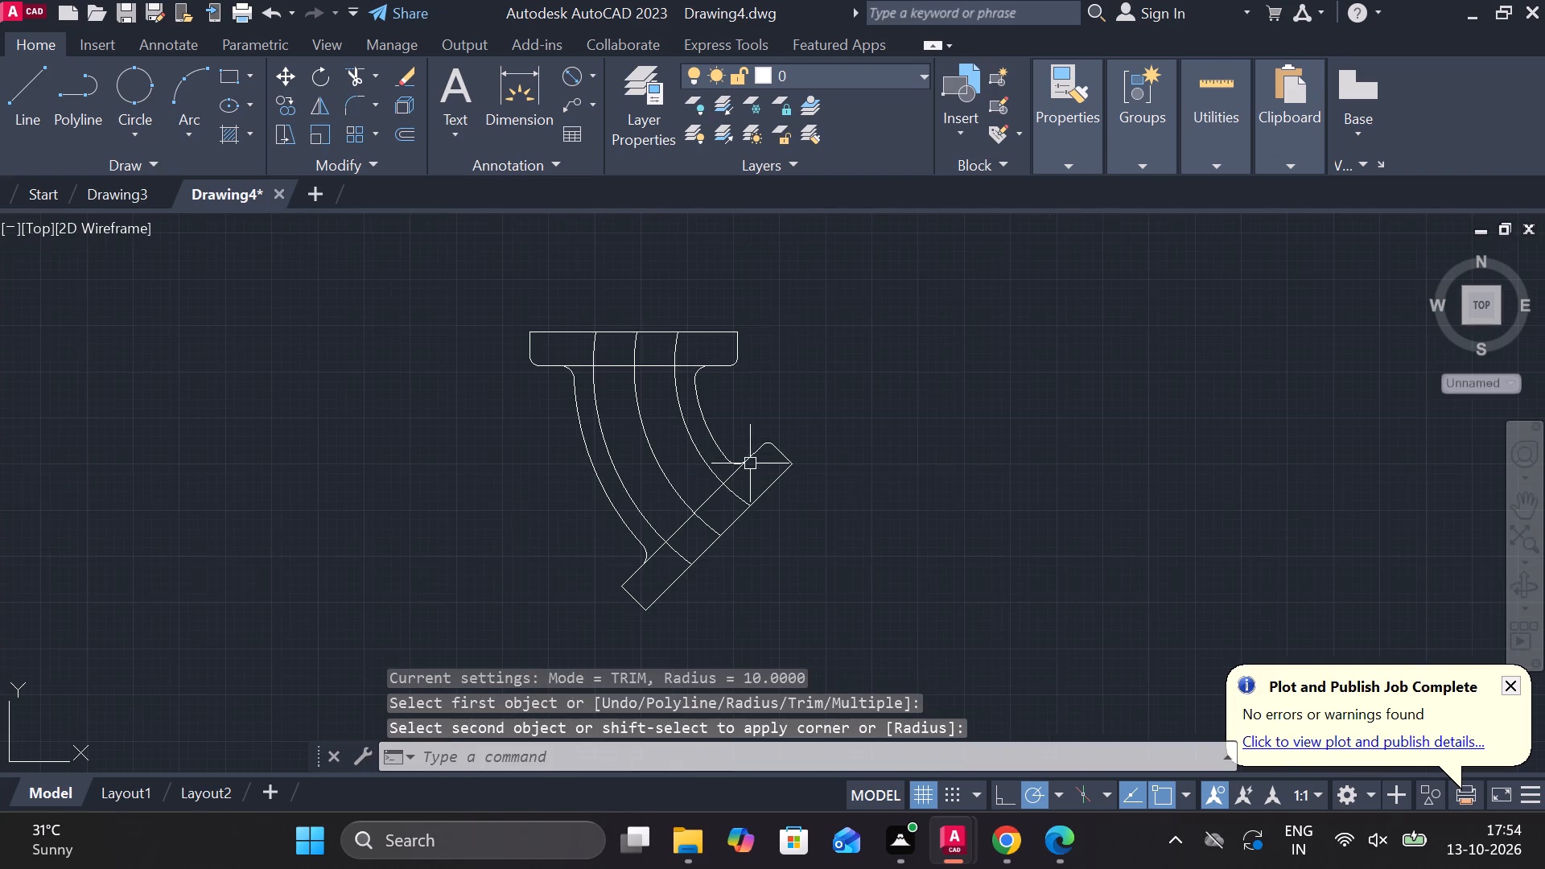
pyautogui.scroll(1, 581, 544)
pyautogui.press('space')
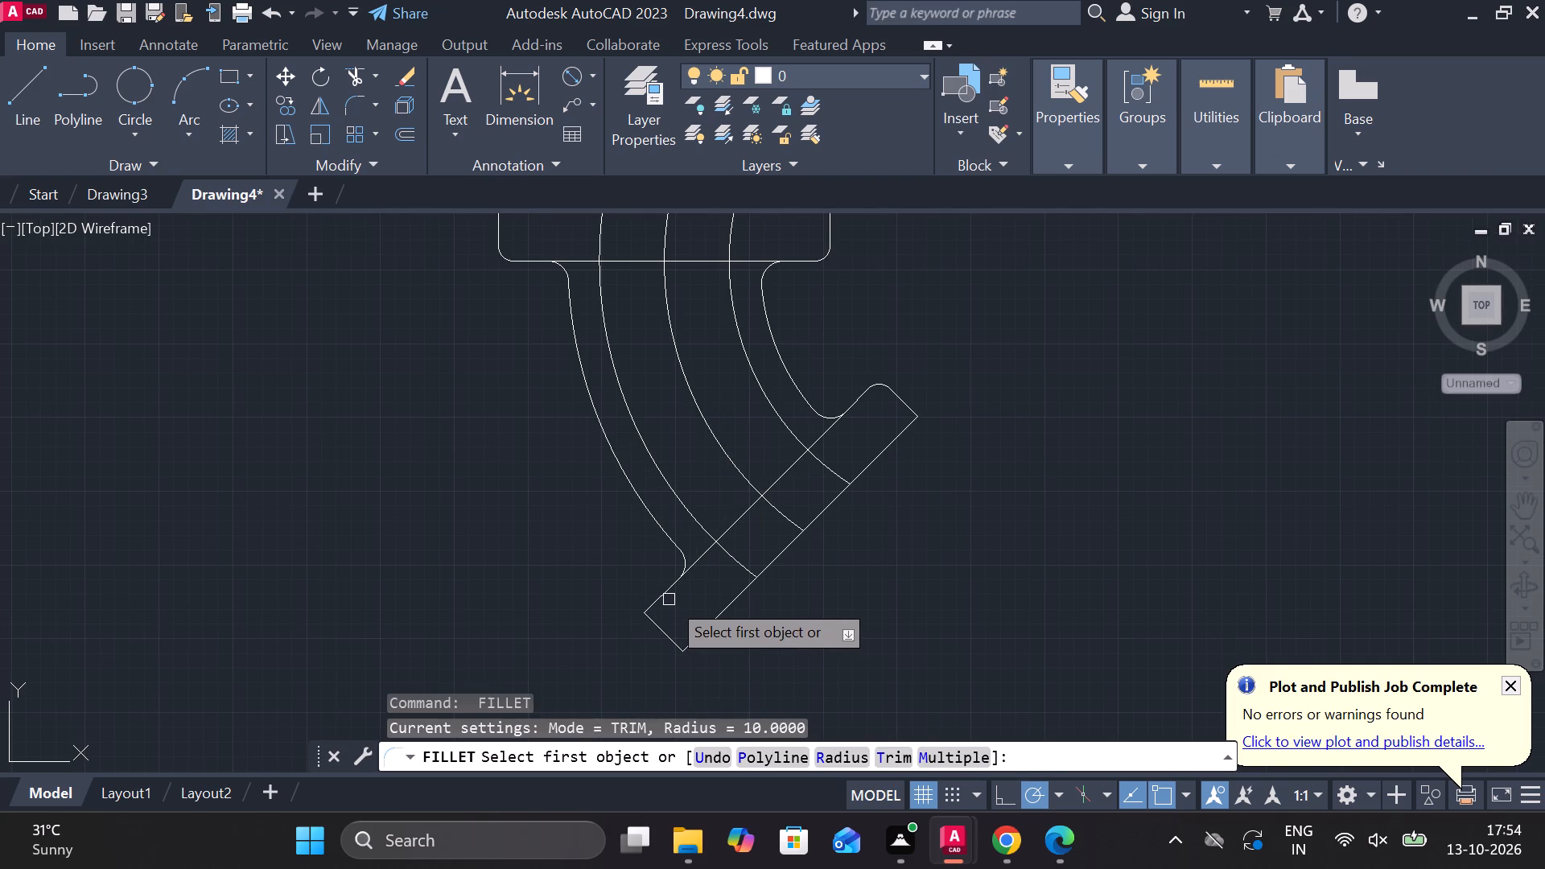
pyautogui.click(669, 599)
pyautogui.click(658, 617)
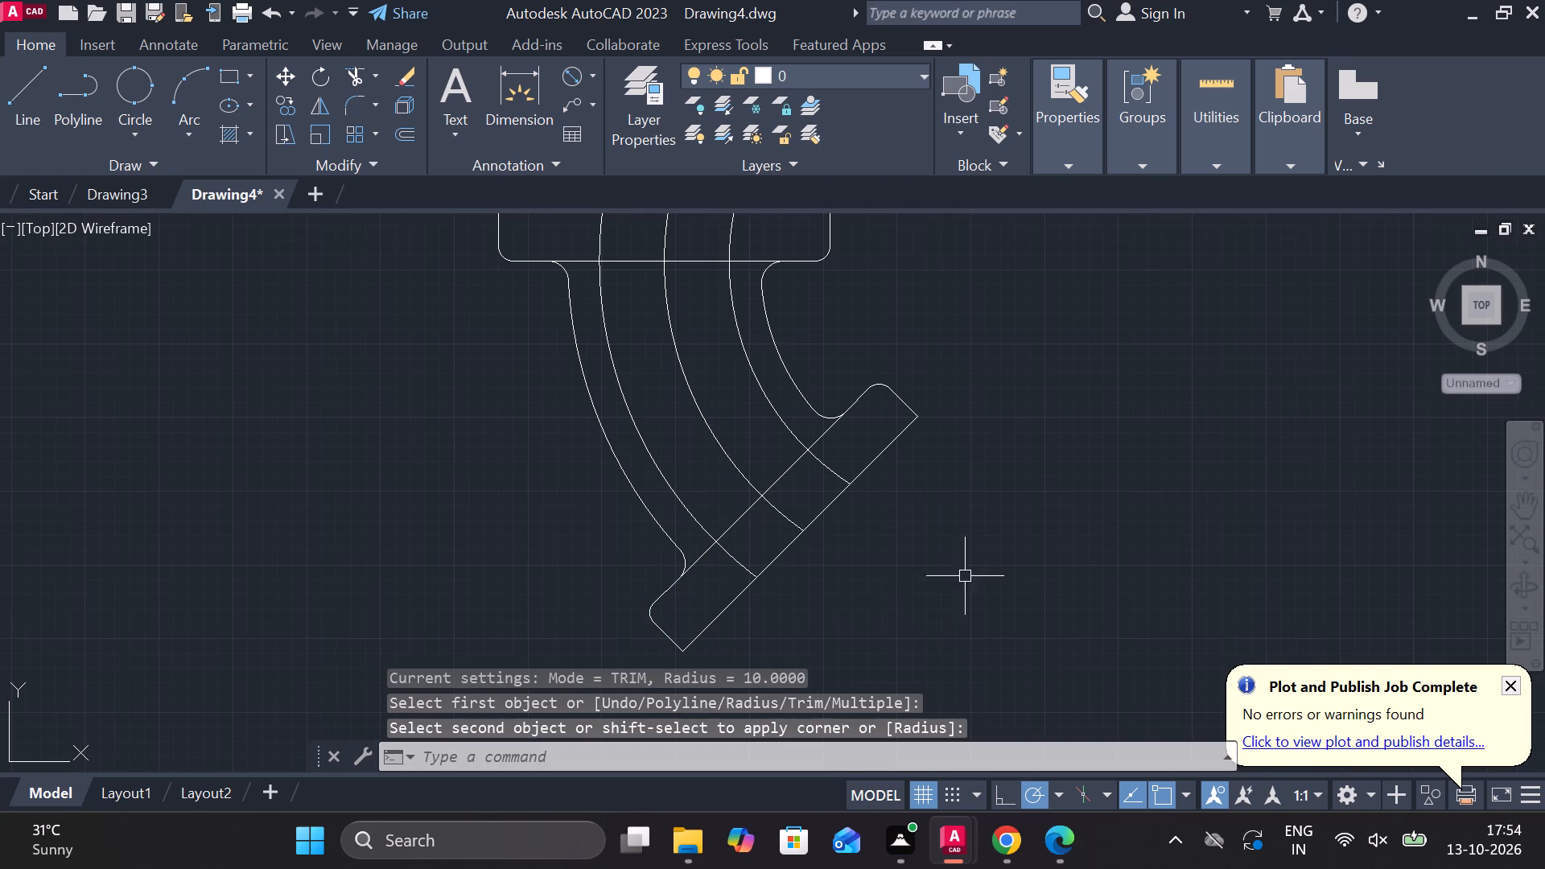
# Trim the rectangle's lower edge between the two radius 15 fillets, across all the arcs.
pyautogui.moveTo(992, 365); pyautogui.dragTo(1011, 482, button='middle')
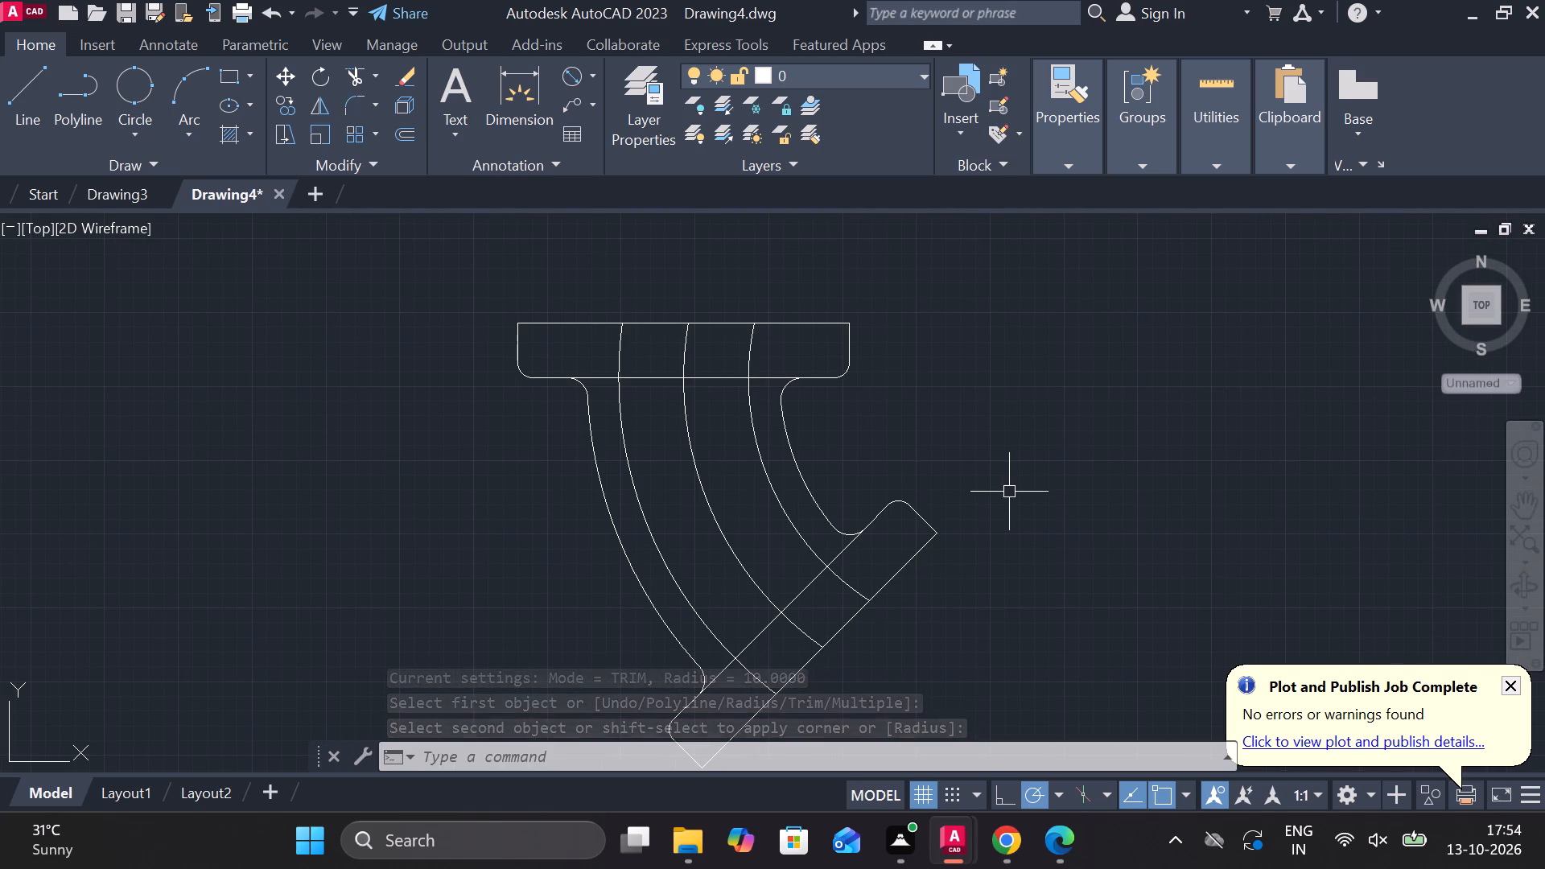
pyautogui.press('Escape')
pyautogui.write('tr')
pyautogui.press('space')
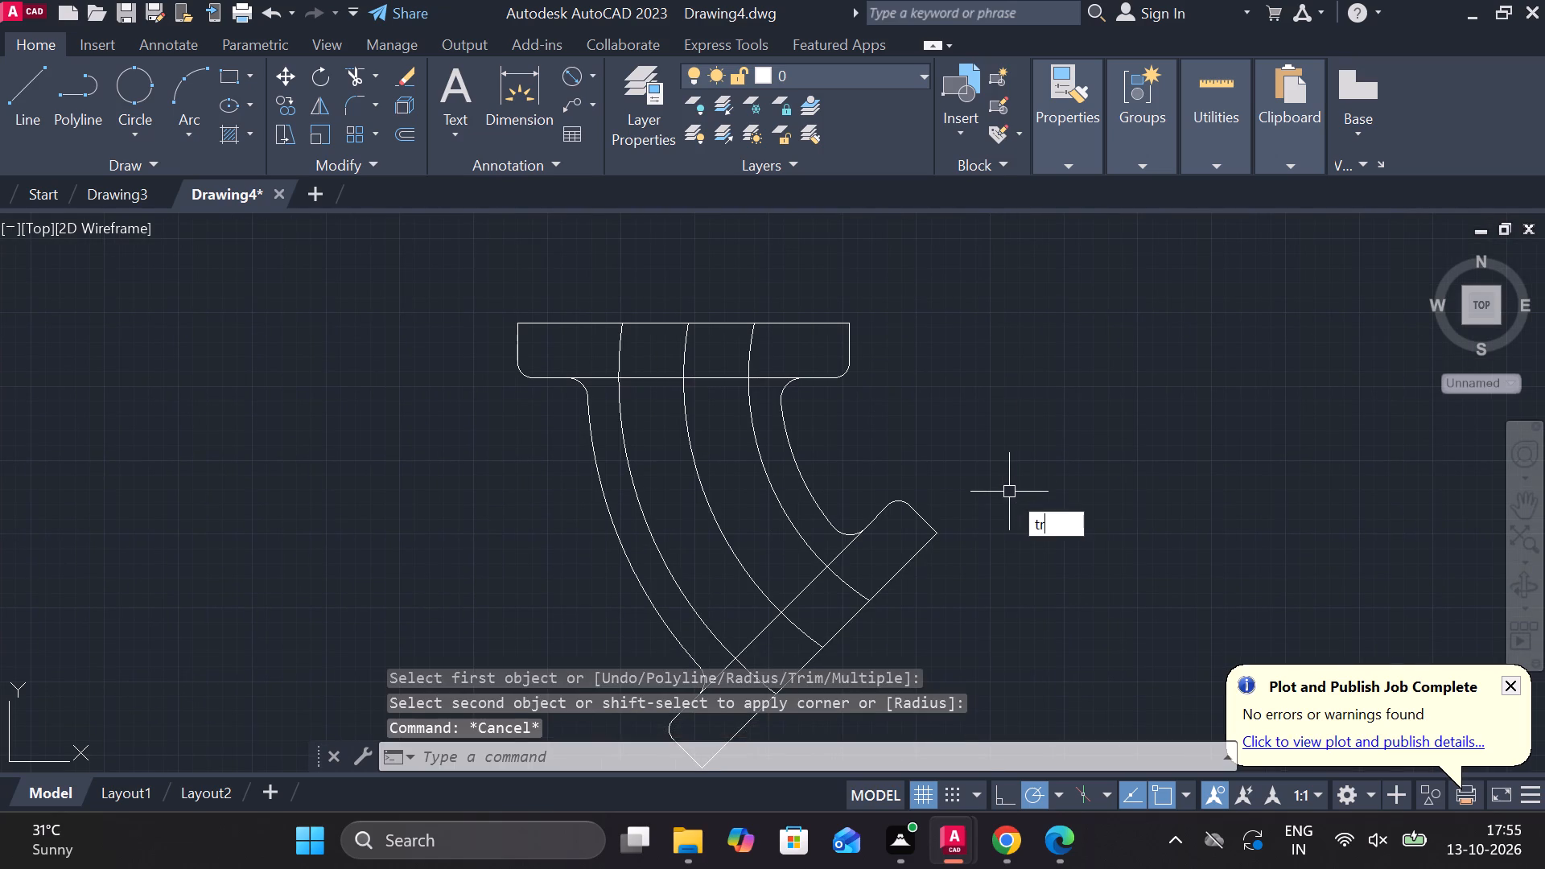
pyautogui.click(697, 381)
pyautogui.click(633, 376)
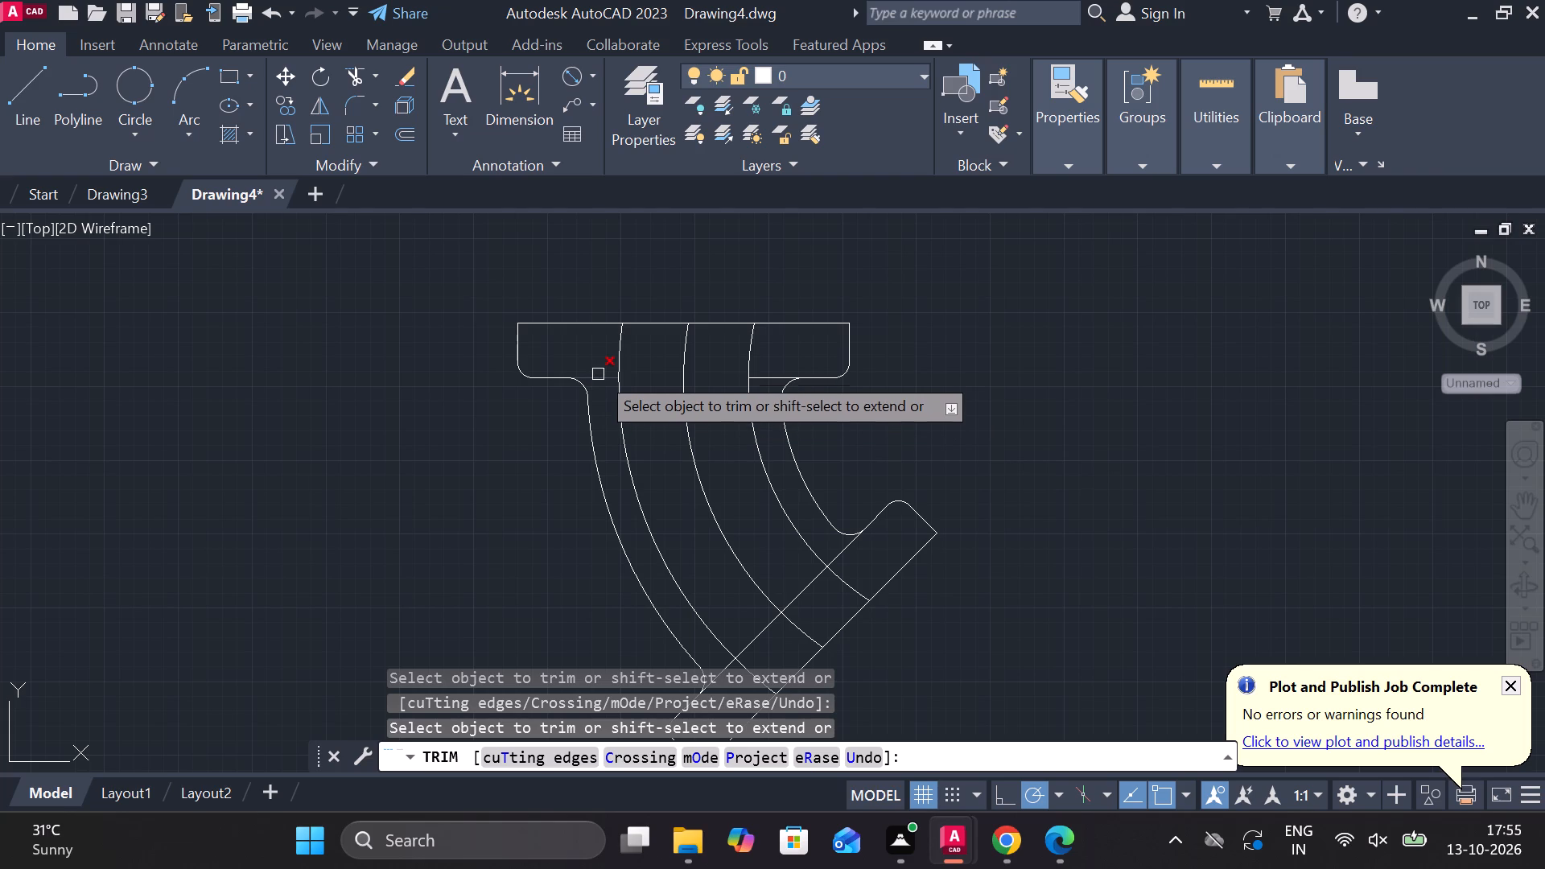
pyautogui.click(602, 376)
pyautogui.click(767, 375)
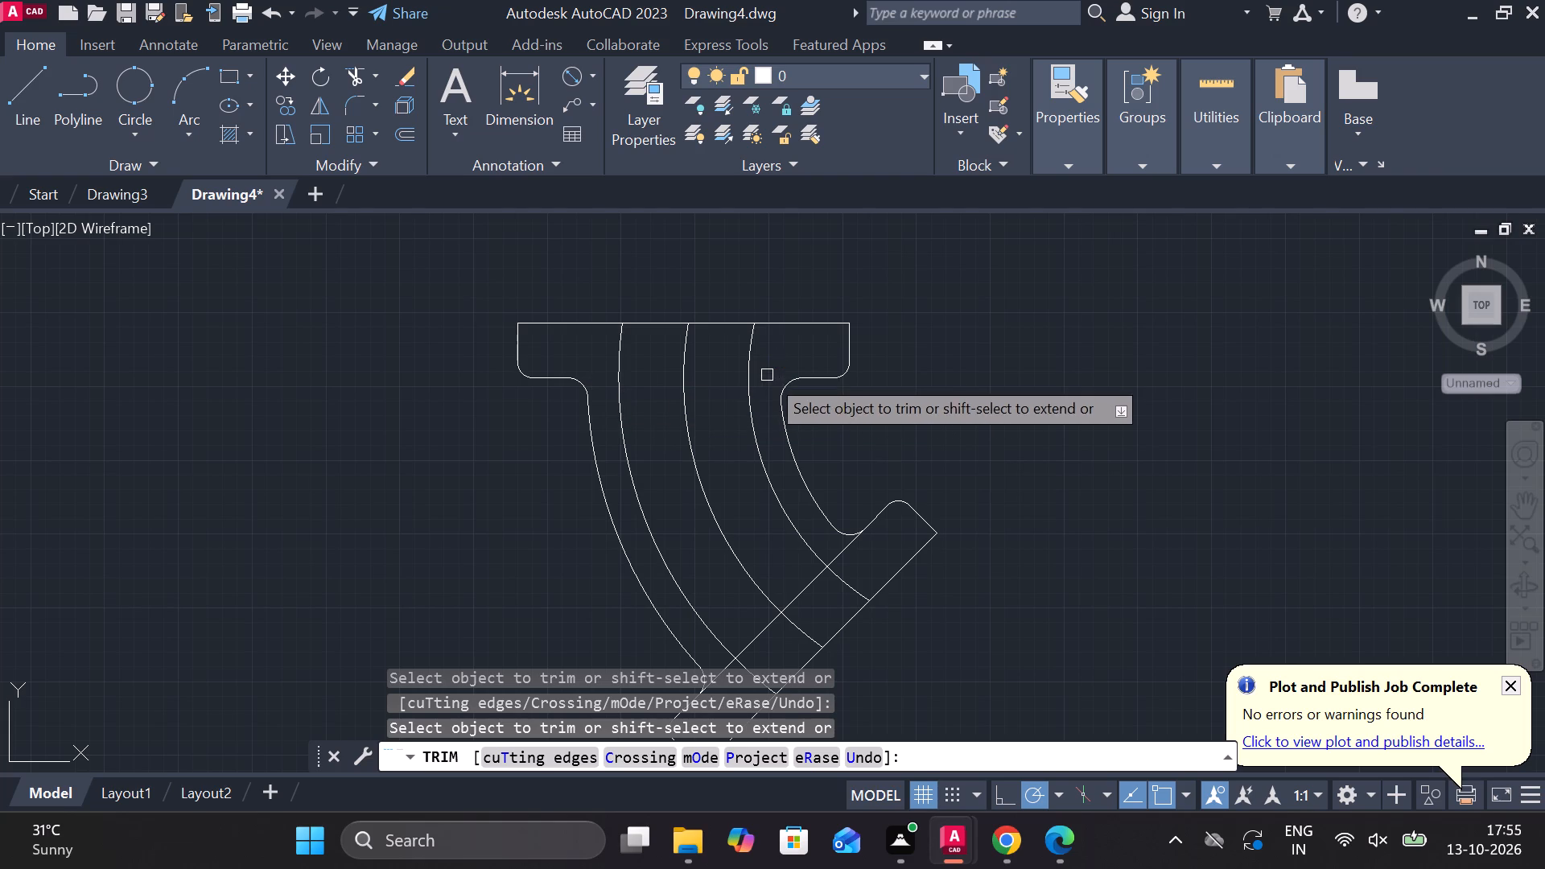
# Trim the diagonal strip's inner long edge between its two radius 15 fillets, across all the arcs.
pyautogui.moveTo(937, 601); pyautogui.dragTo(962, 500, button='middle')
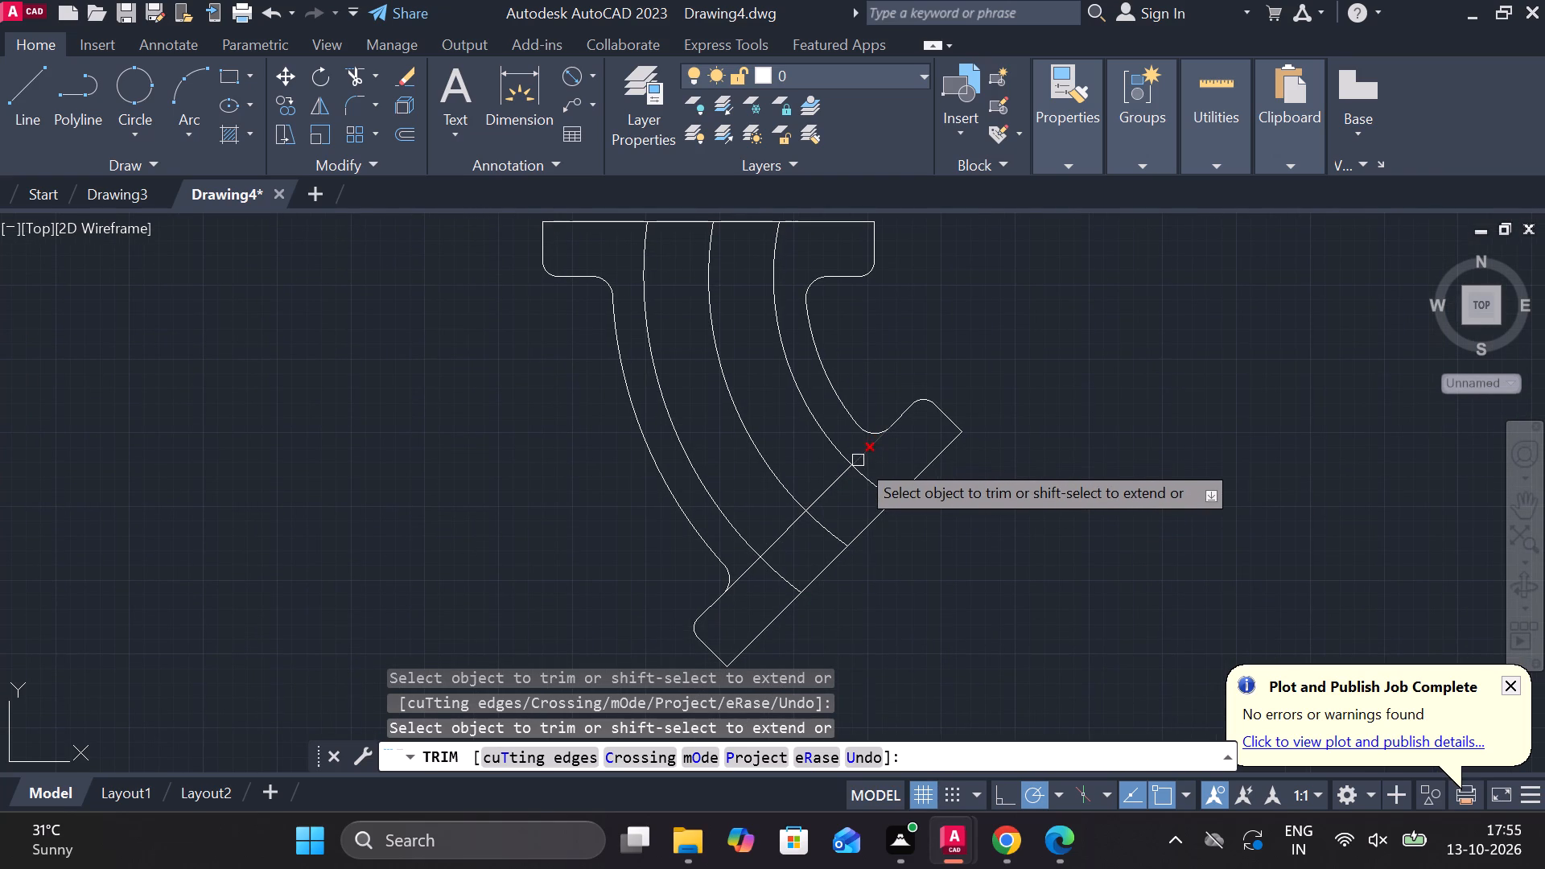
pyautogui.click(858, 457)
pyautogui.click(814, 492)
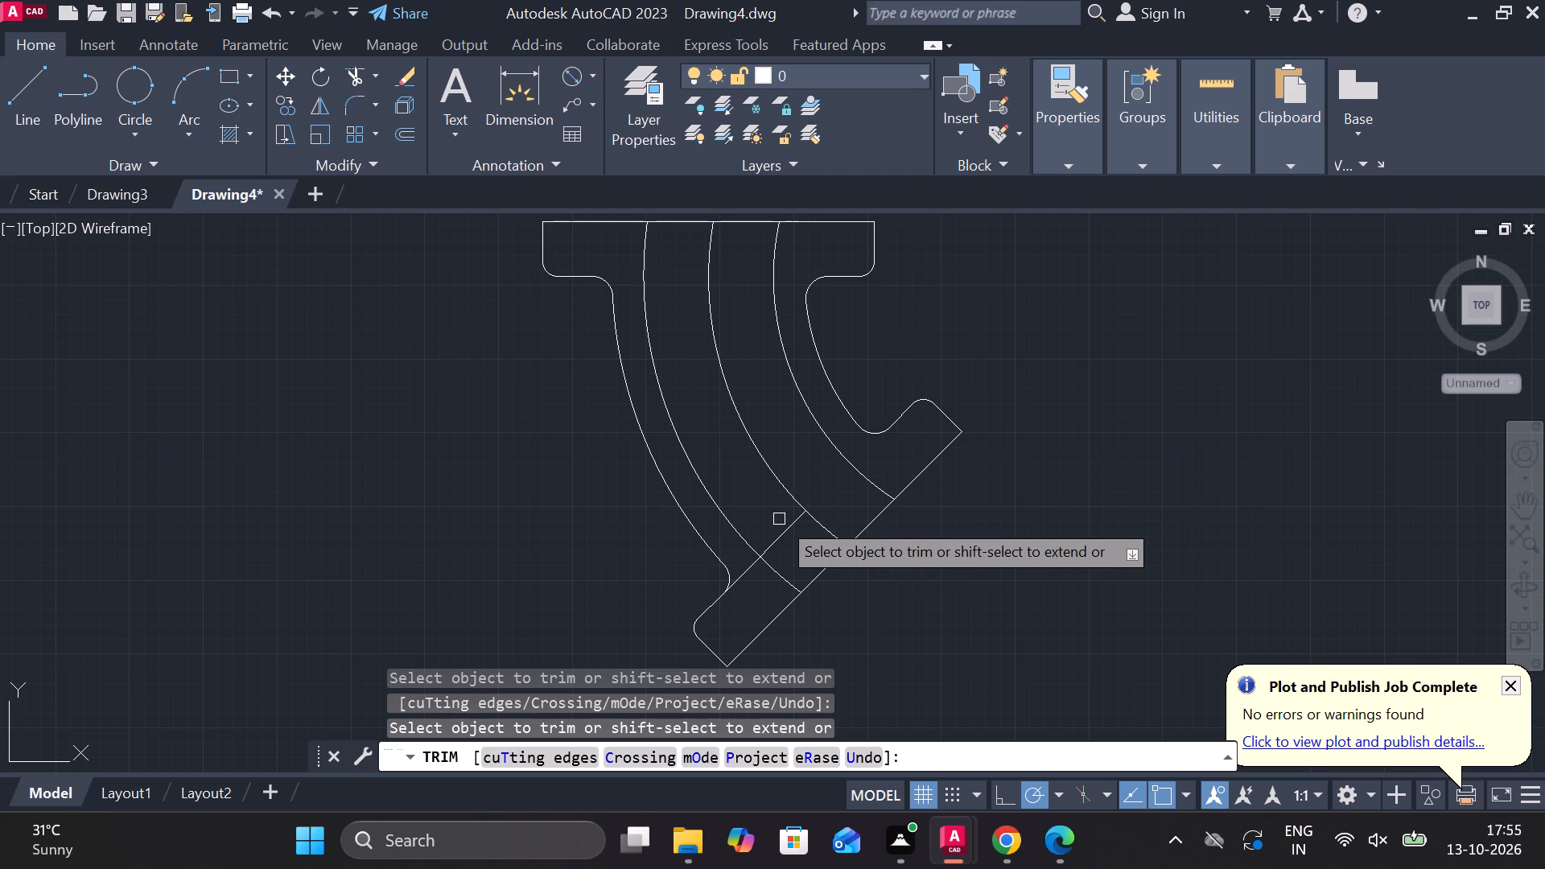
pyautogui.click(785, 527)
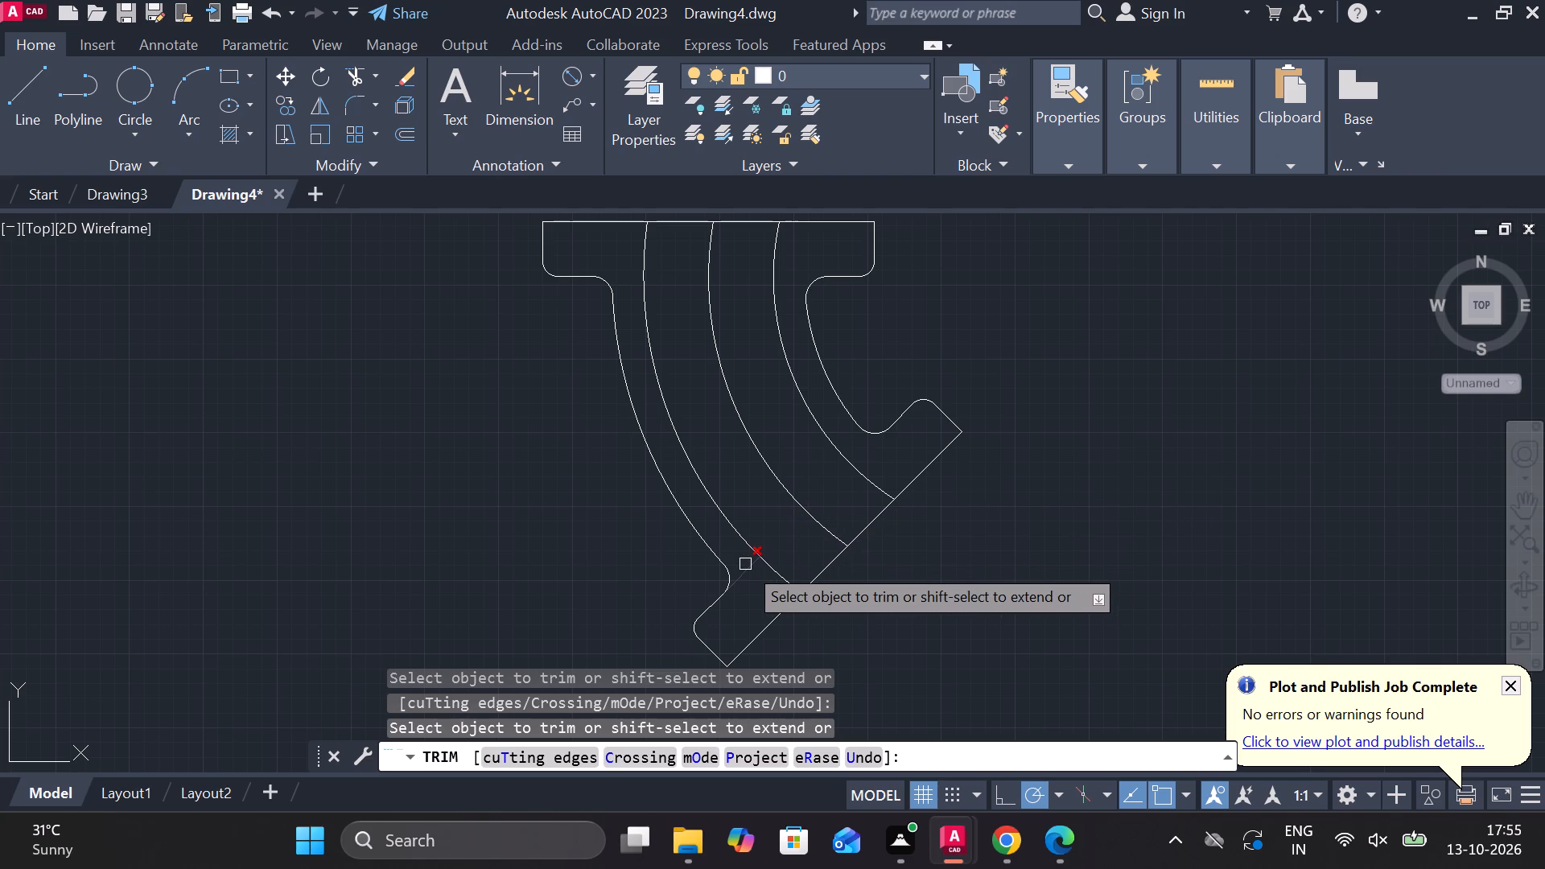
pyautogui.click(745, 564)
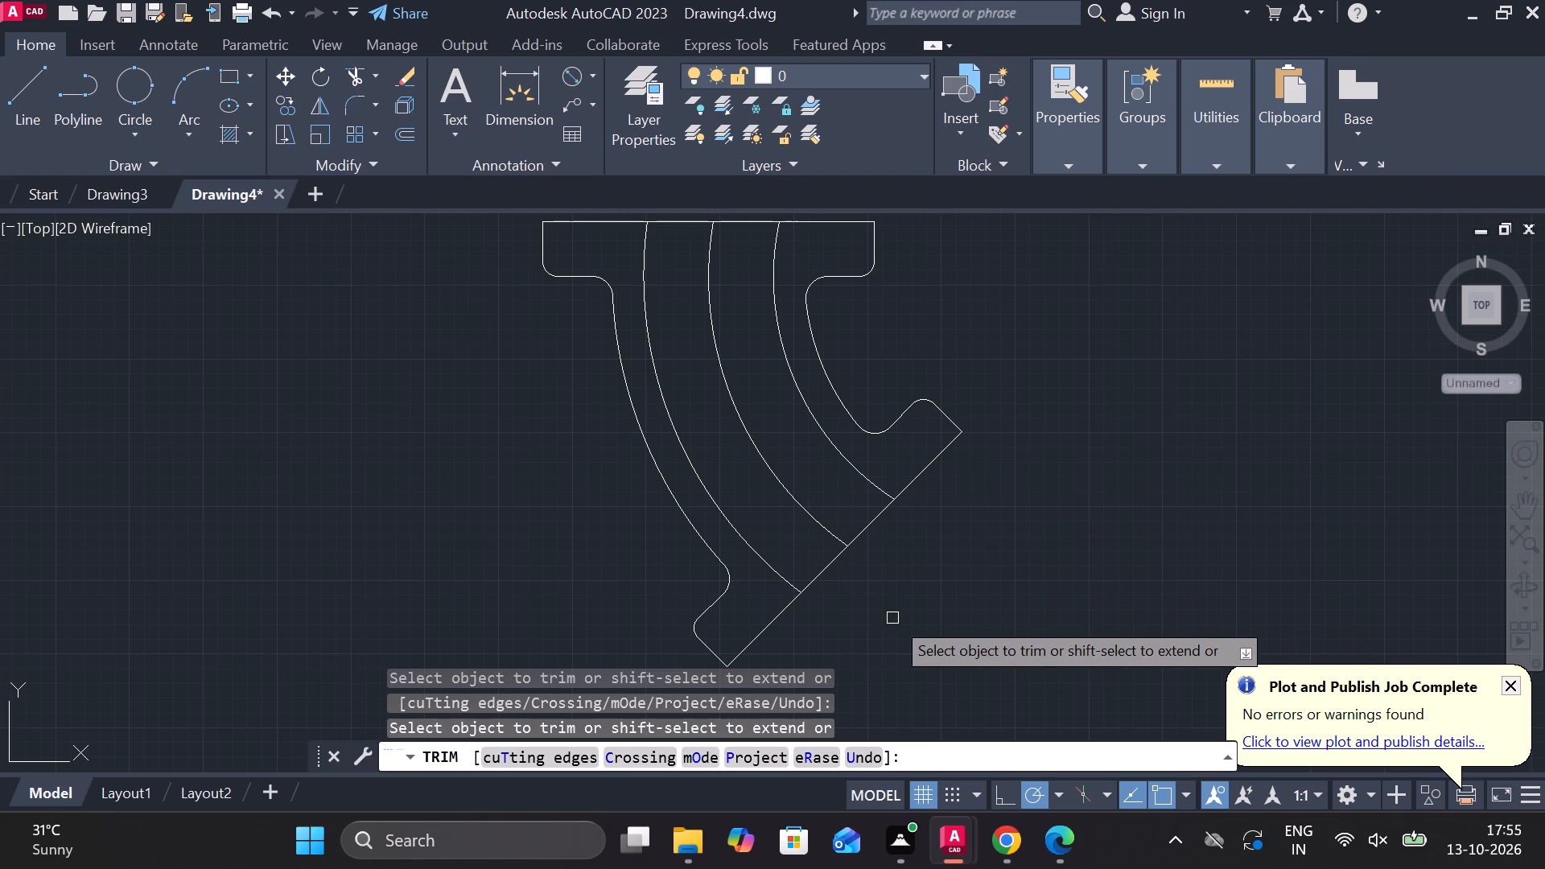
pyautogui.moveTo(888, 618); pyautogui.dragTo(871, 613, button='middle')
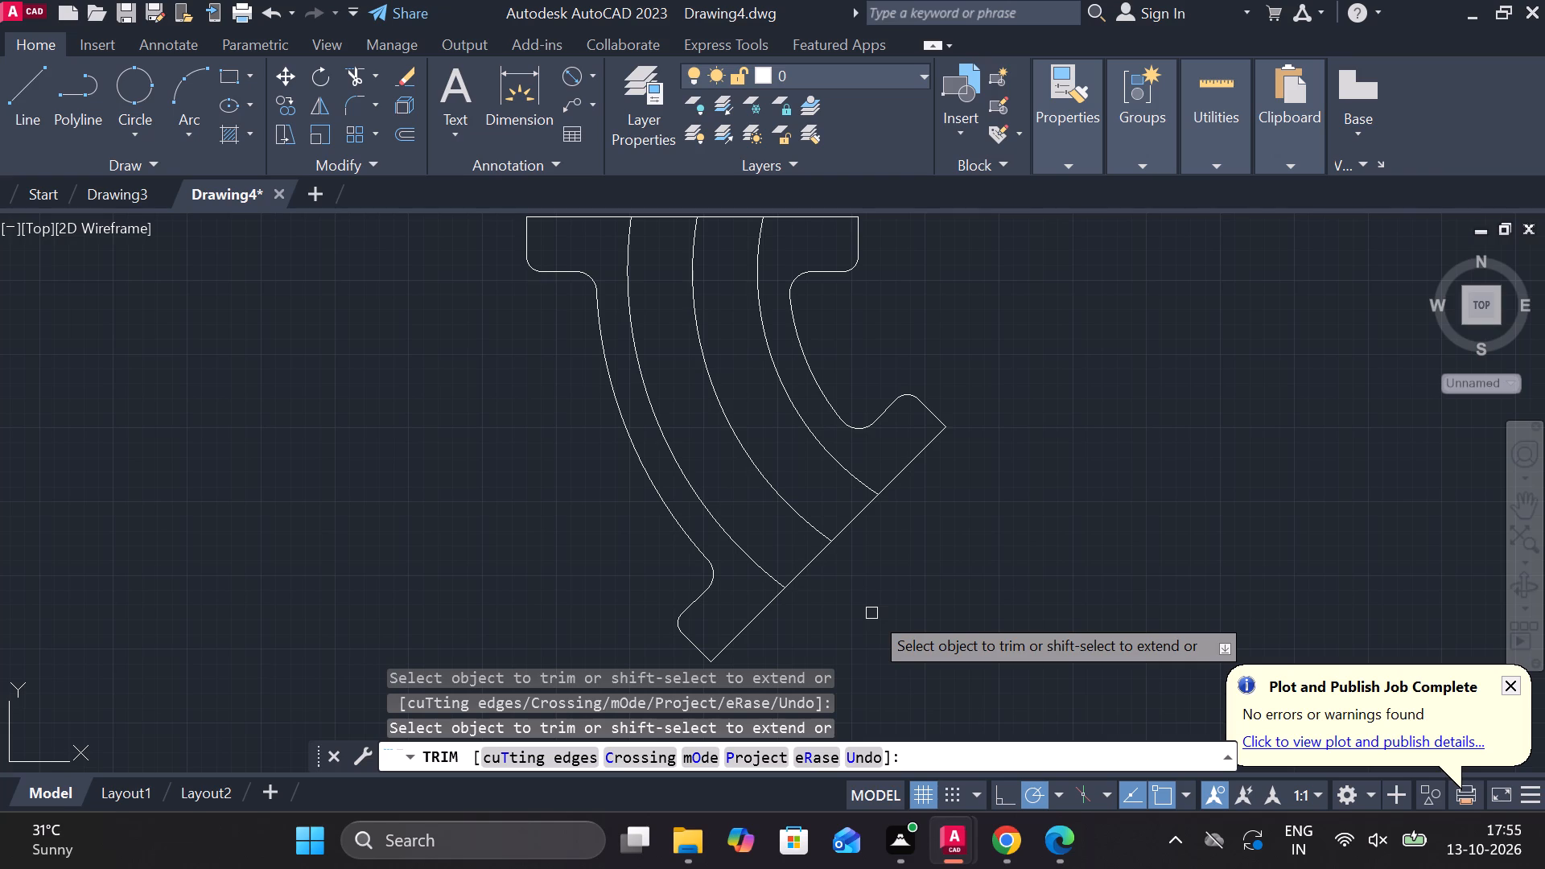
pyautogui.press('Escape')
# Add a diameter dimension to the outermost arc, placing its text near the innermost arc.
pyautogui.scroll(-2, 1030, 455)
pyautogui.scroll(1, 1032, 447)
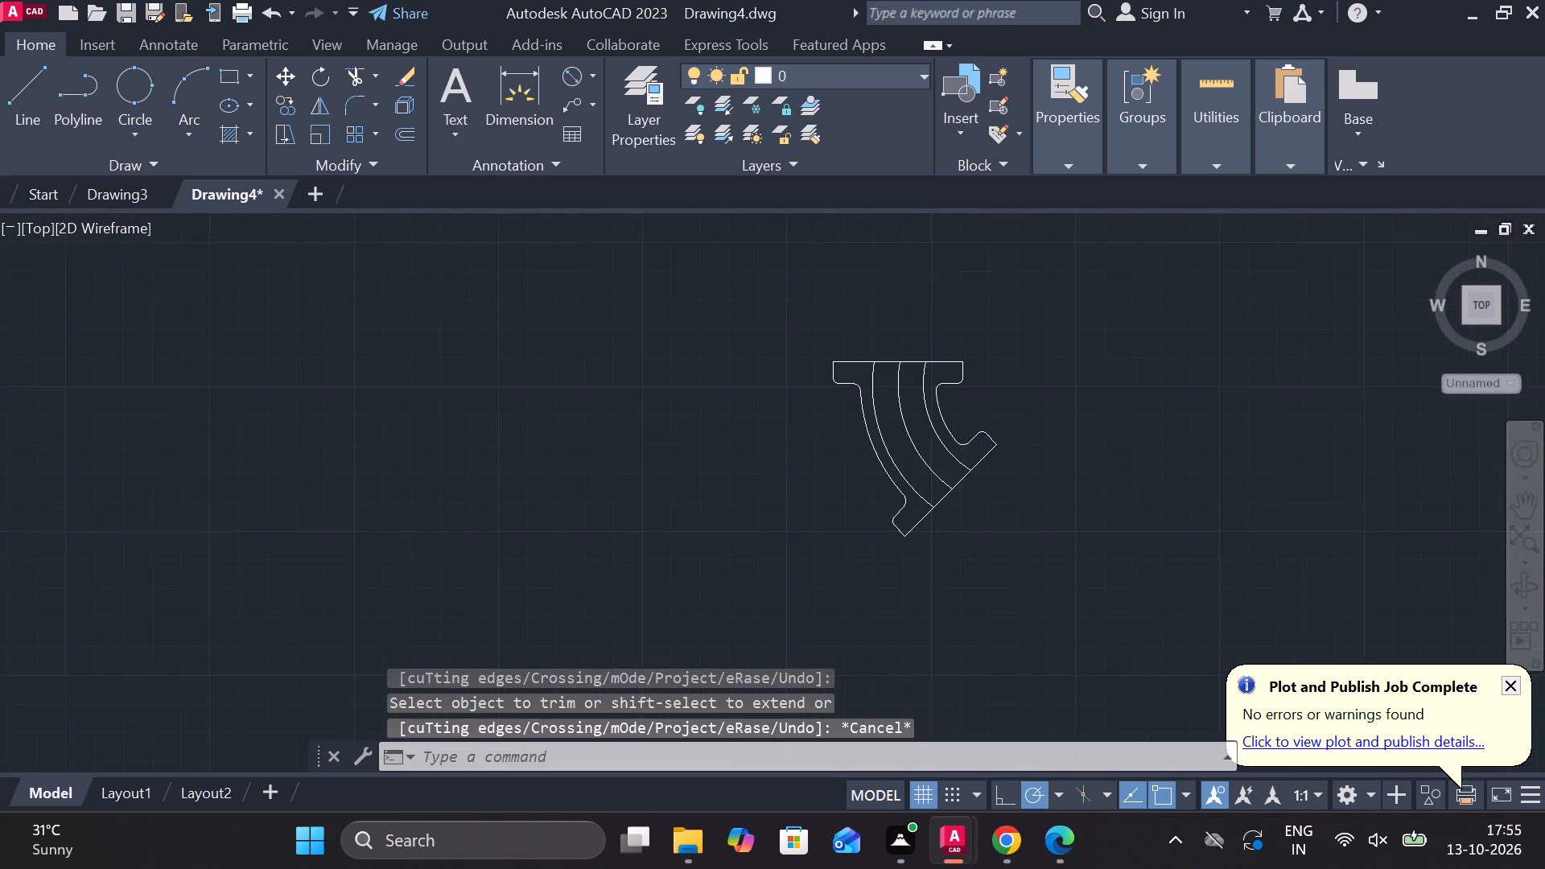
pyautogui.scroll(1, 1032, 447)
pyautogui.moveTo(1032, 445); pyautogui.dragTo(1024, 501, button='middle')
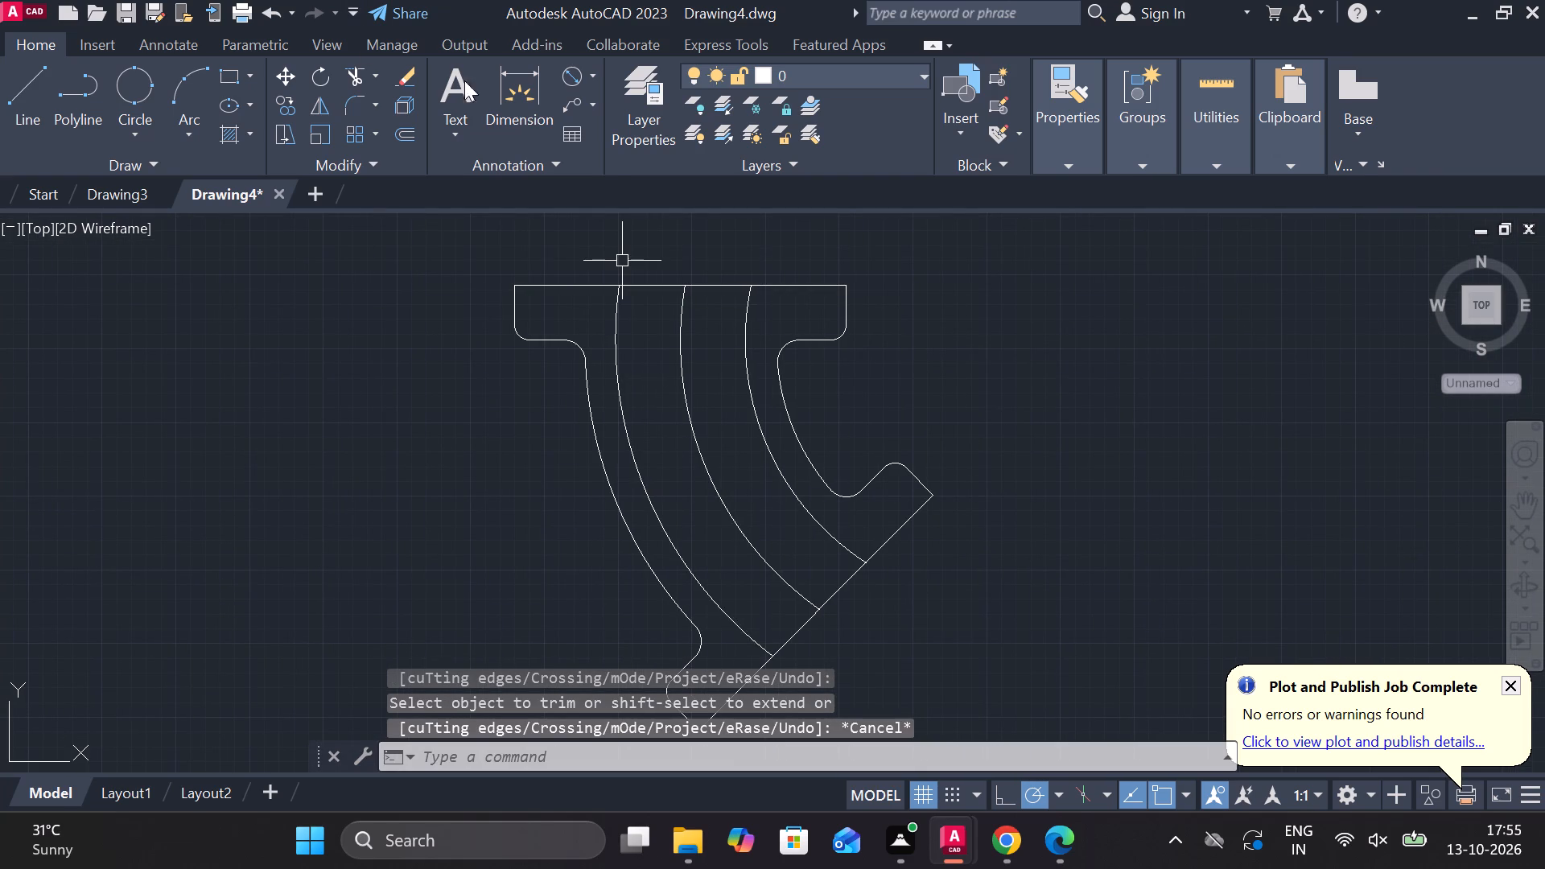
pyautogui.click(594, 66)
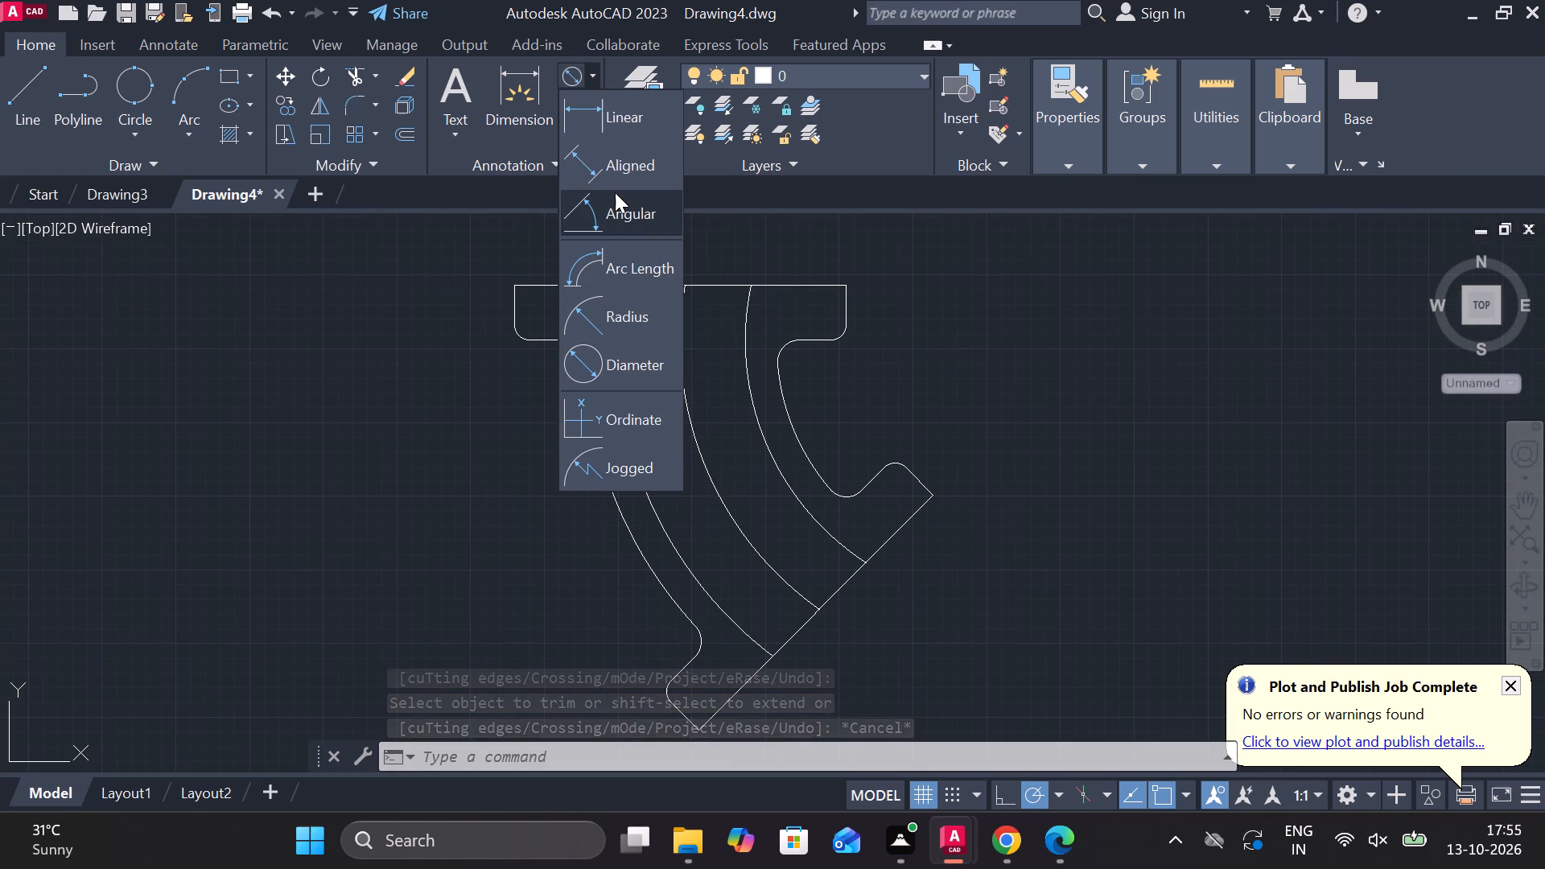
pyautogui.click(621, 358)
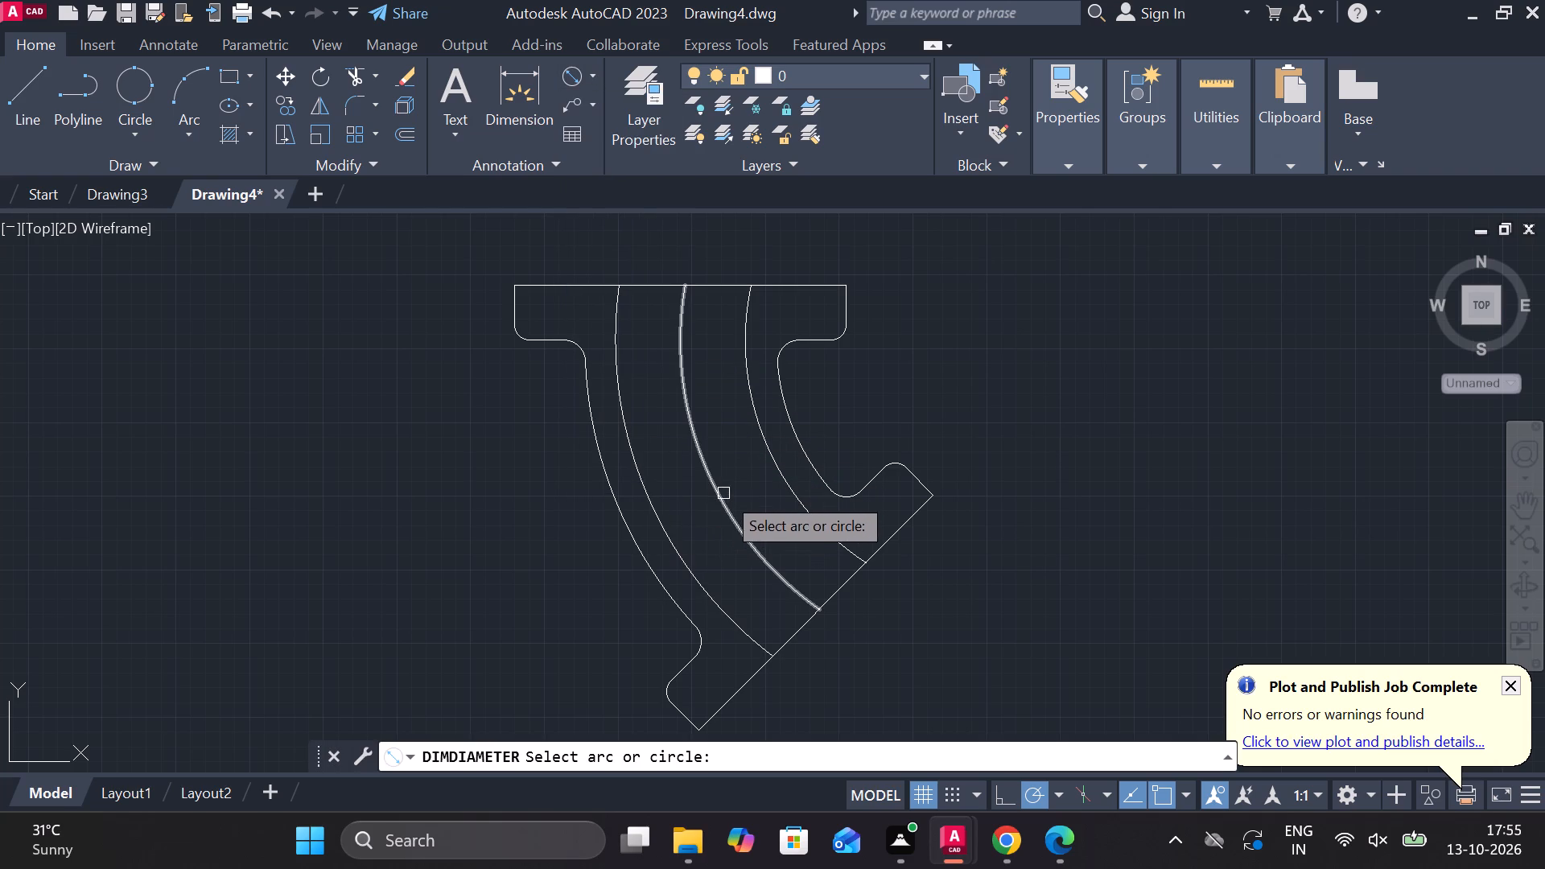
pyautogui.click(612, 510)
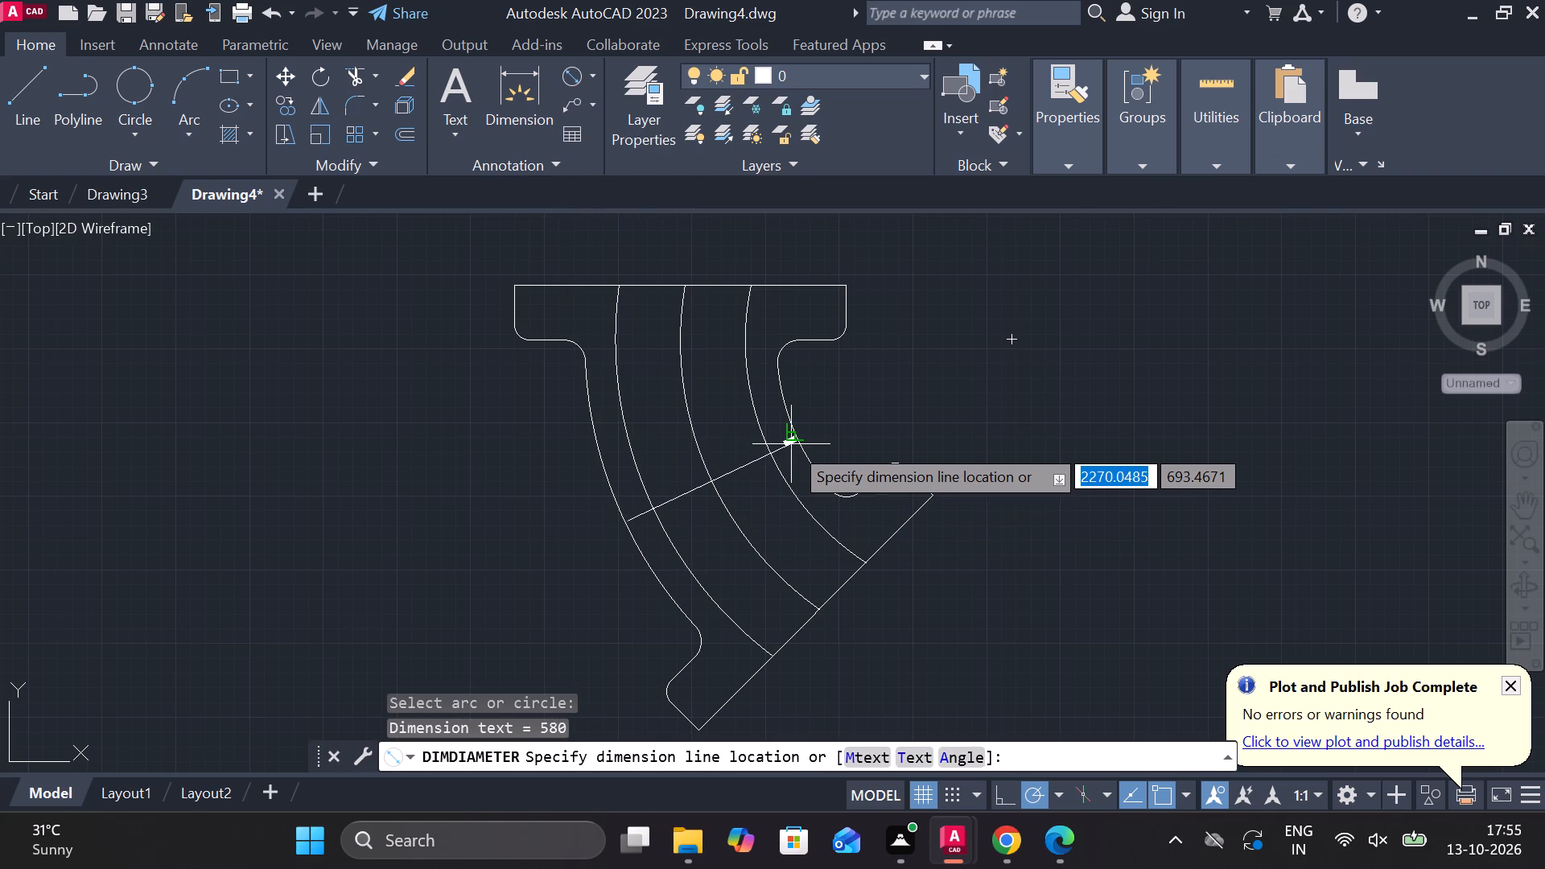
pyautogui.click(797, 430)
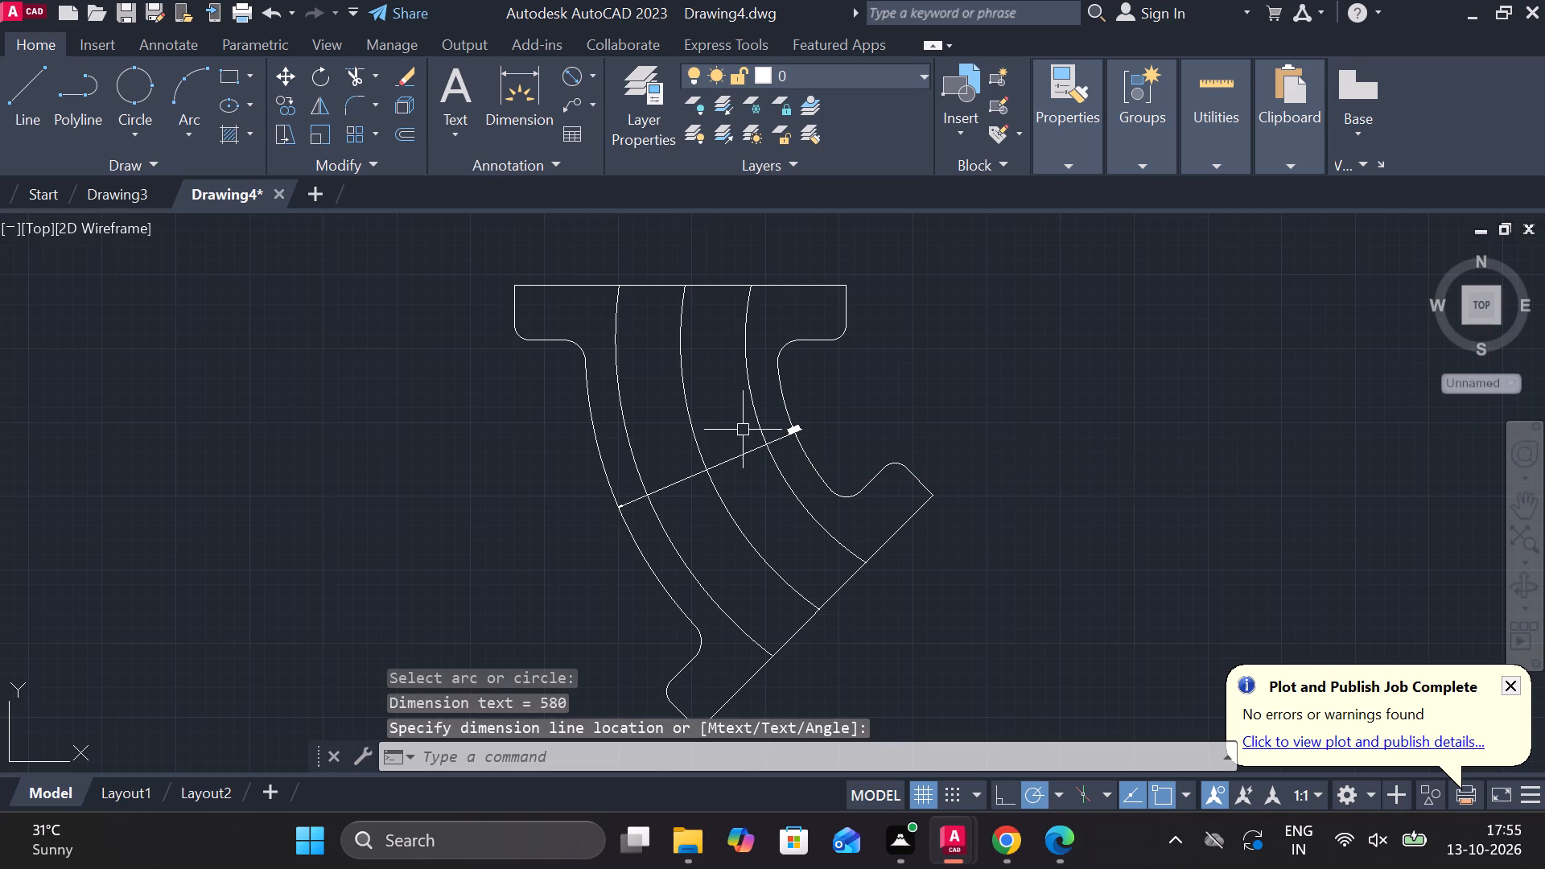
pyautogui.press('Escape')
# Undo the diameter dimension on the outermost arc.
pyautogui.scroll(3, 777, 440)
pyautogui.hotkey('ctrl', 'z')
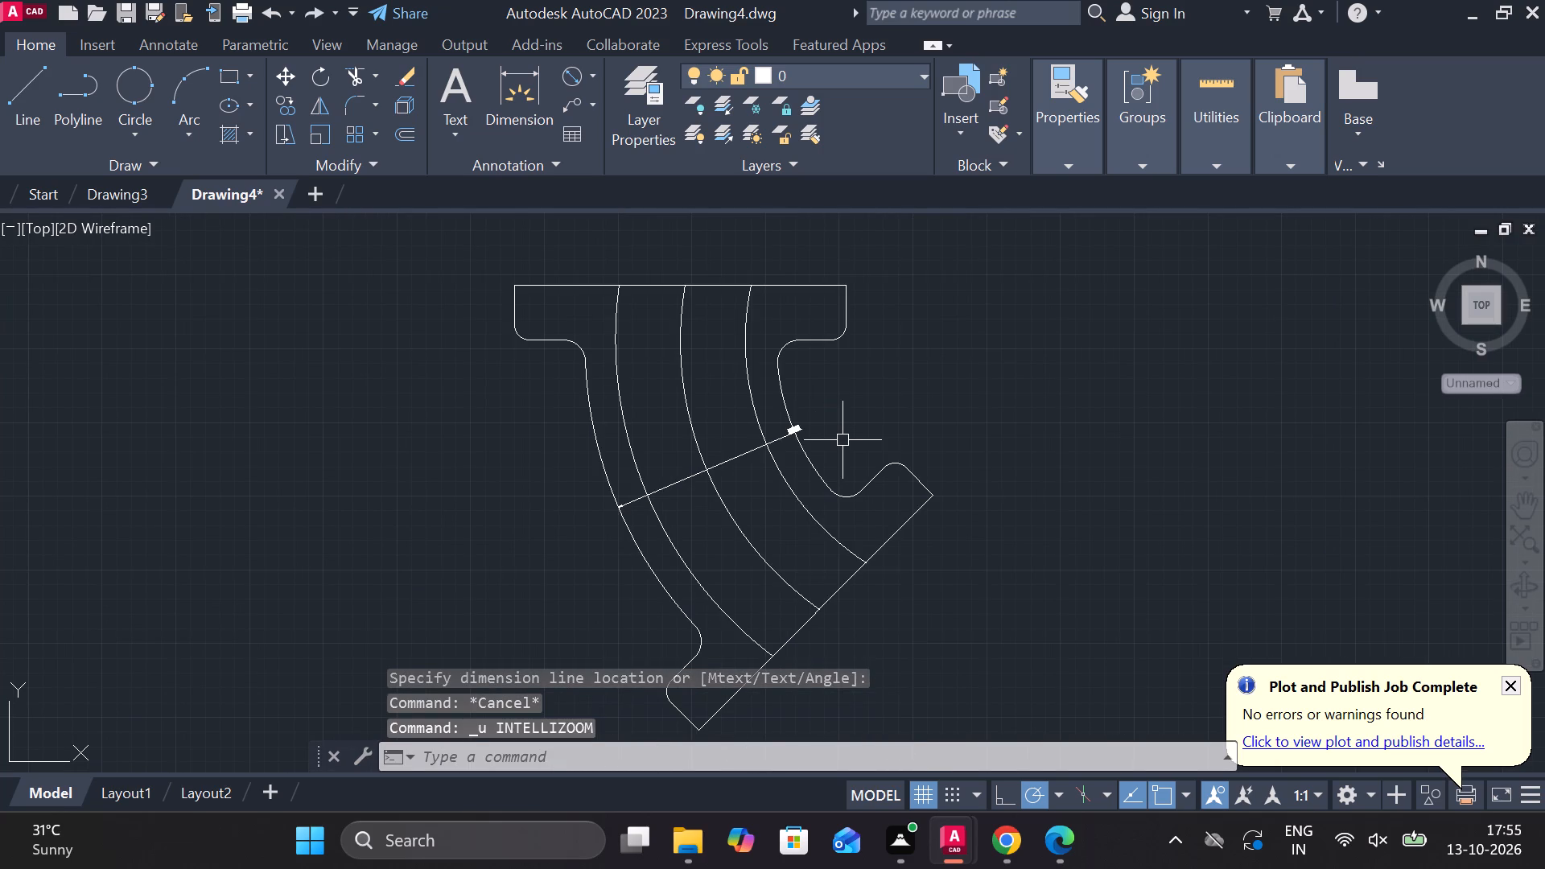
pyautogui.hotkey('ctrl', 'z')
# Check the middle arc's radius with a radius dimension preview, without placing the dimension.
pyautogui.scroll(1, 696, 406)
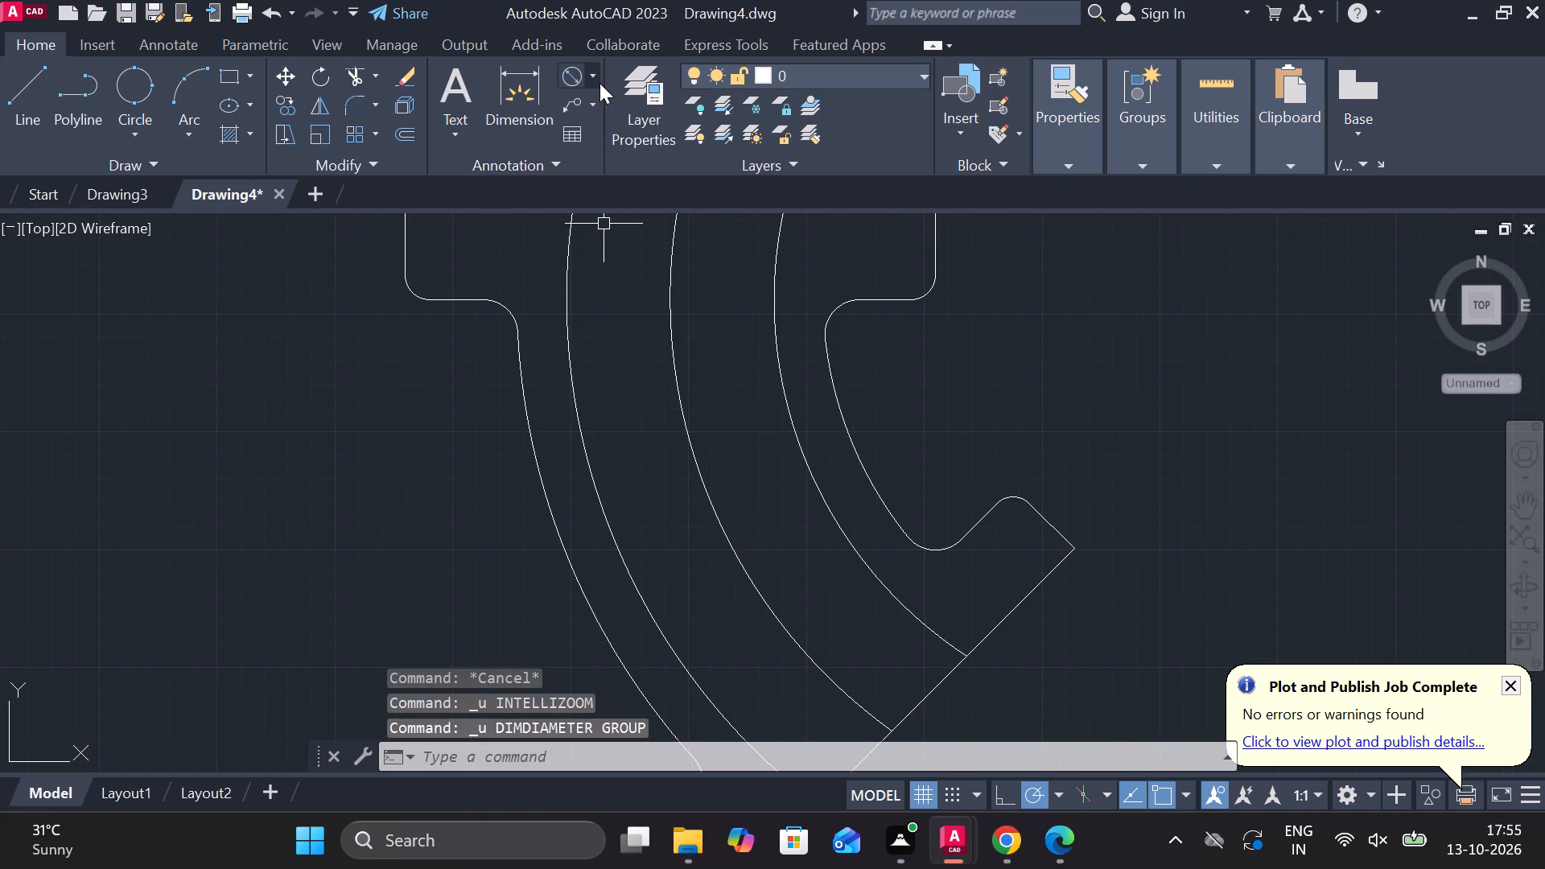
pyautogui.click(599, 83)
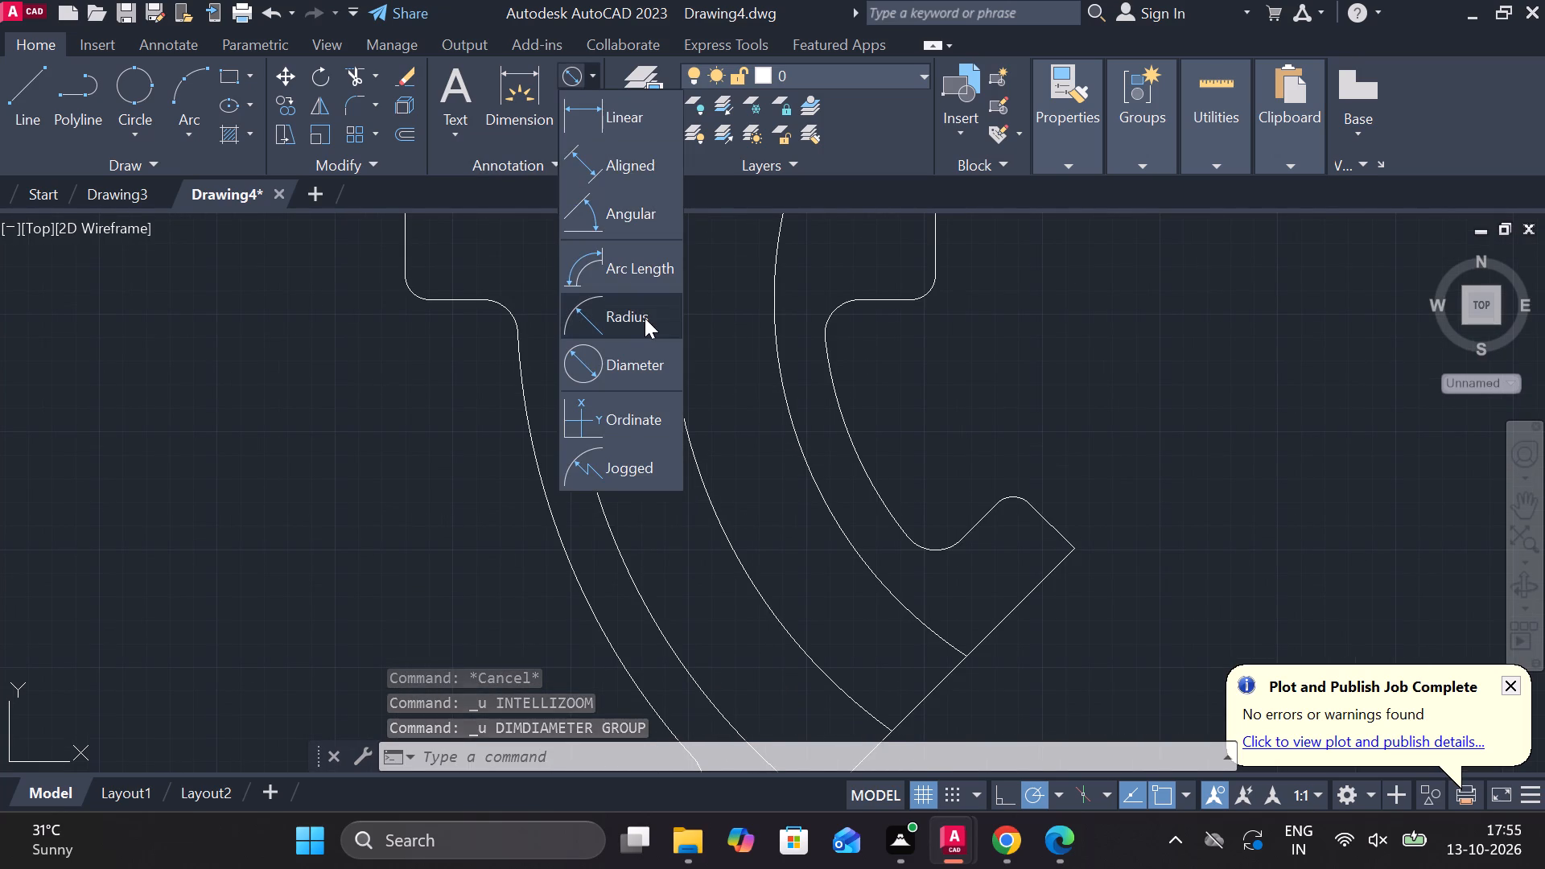
pyautogui.click(645, 318)
pyautogui.click(723, 537)
pyautogui.scroll(1, 810, 500)
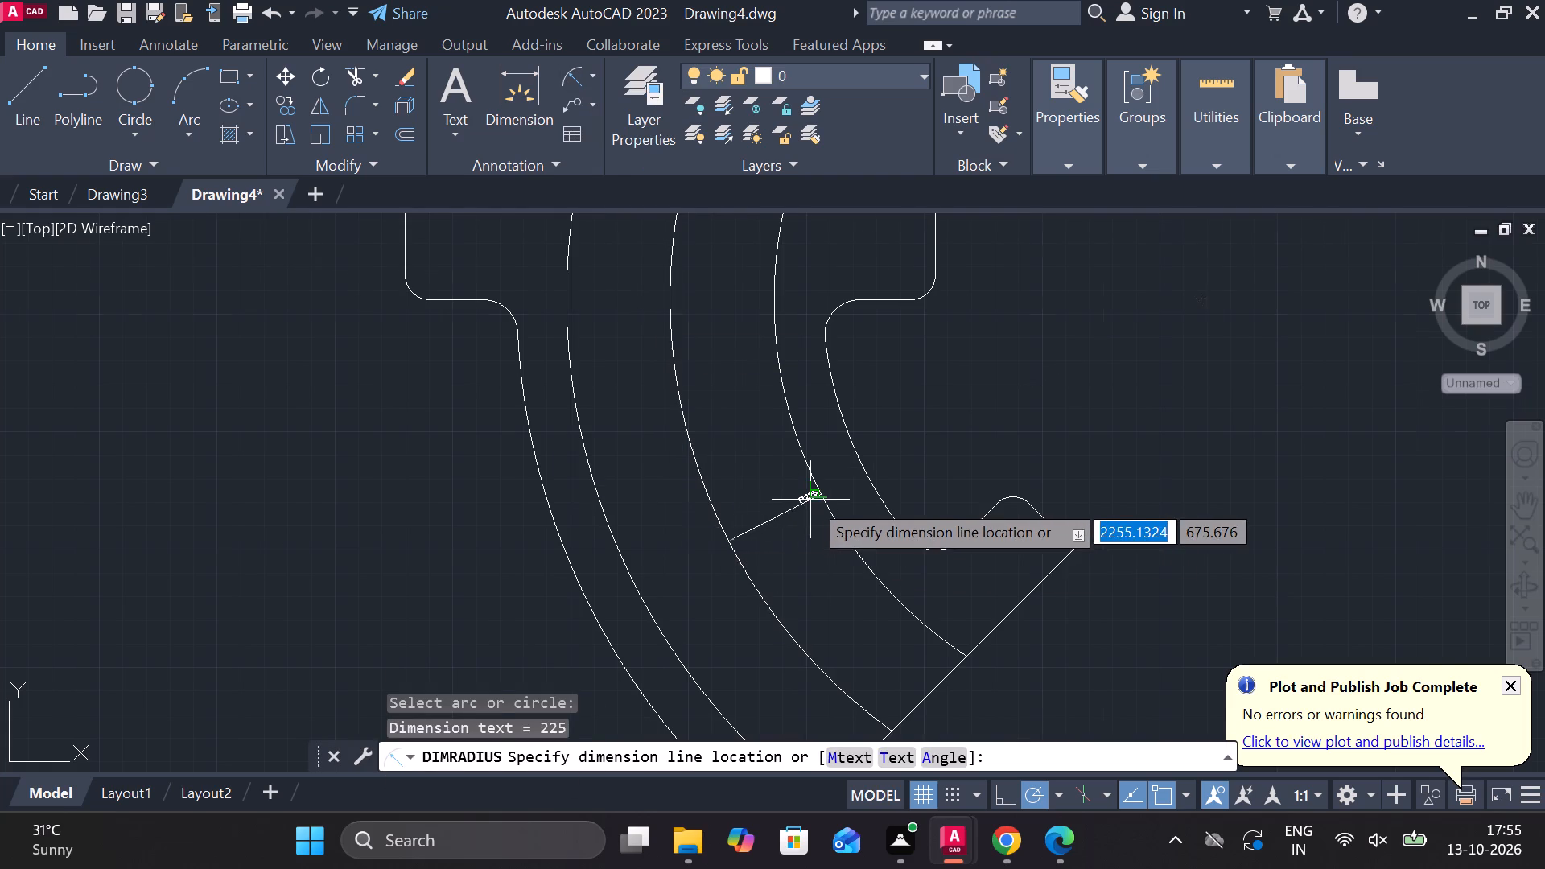
pyautogui.scroll(2, 810, 500)
pyautogui.scroll(-1, 733, 492)
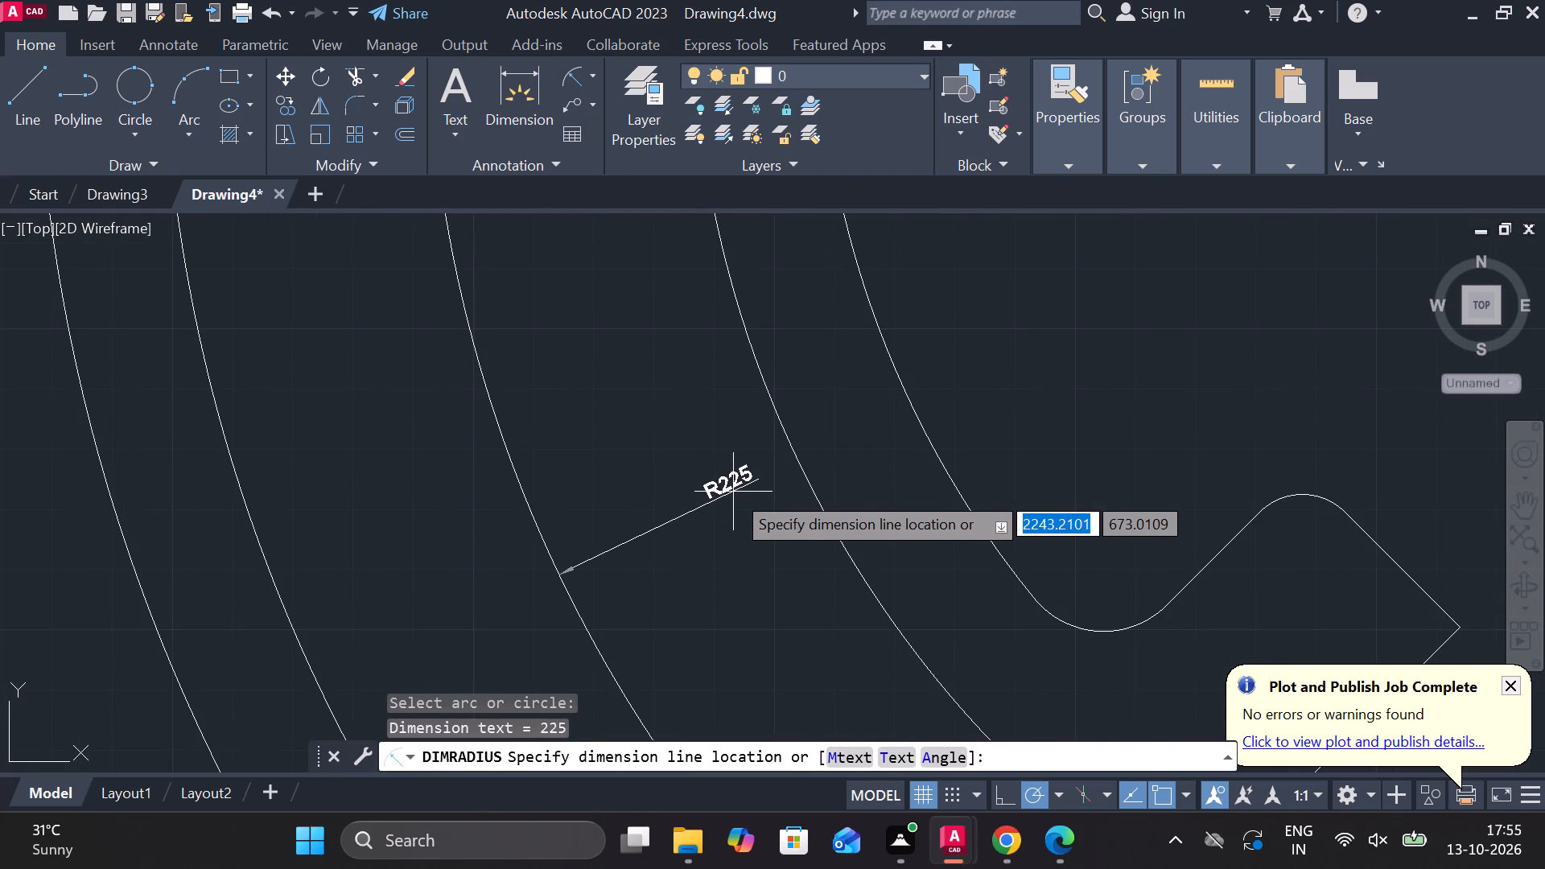
pyautogui.press('Escape')
# Check the outermost arc's radius with a radius dimension preview, without placing the dimension.
pyautogui.press('space')
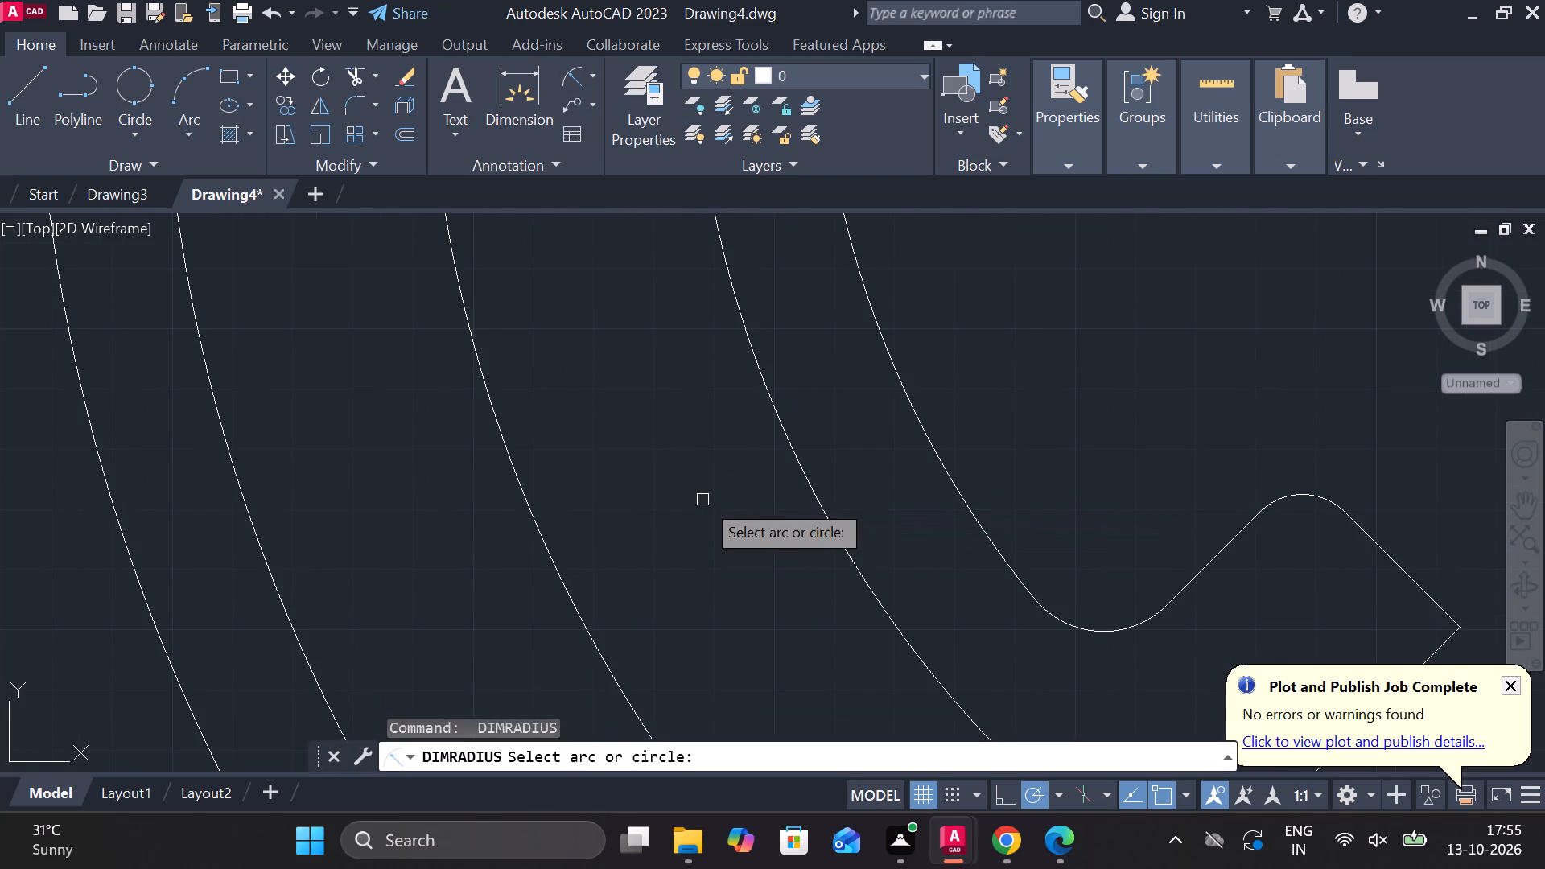
pyautogui.scroll(-2, 702, 500)
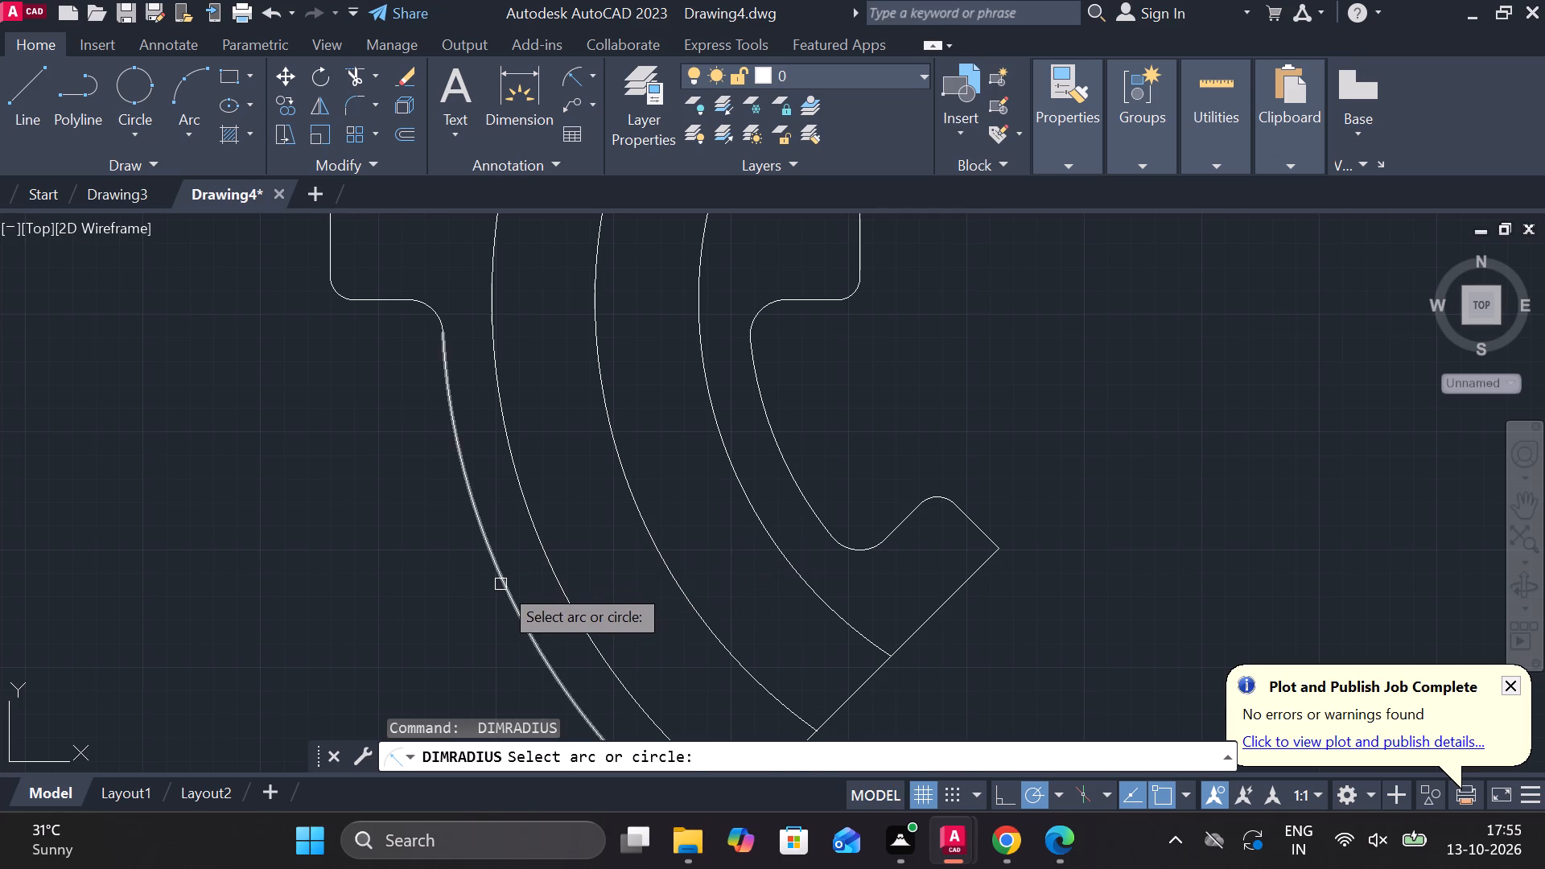
pyautogui.click(501, 584)
pyautogui.scroll(3, 610, 525)
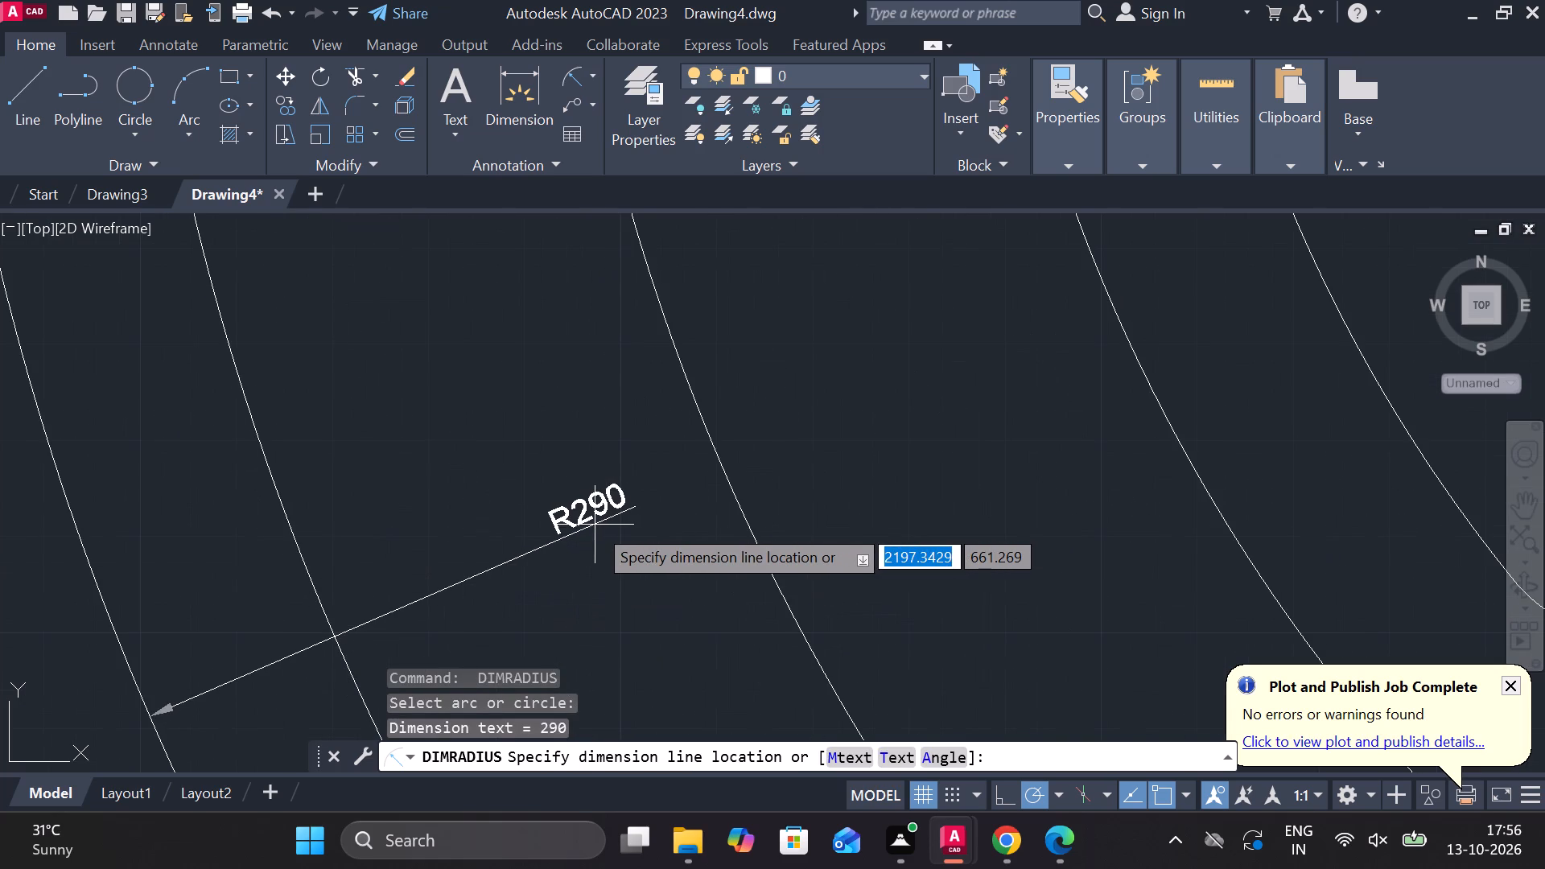
pyautogui.scroll(-3, 595, 525)
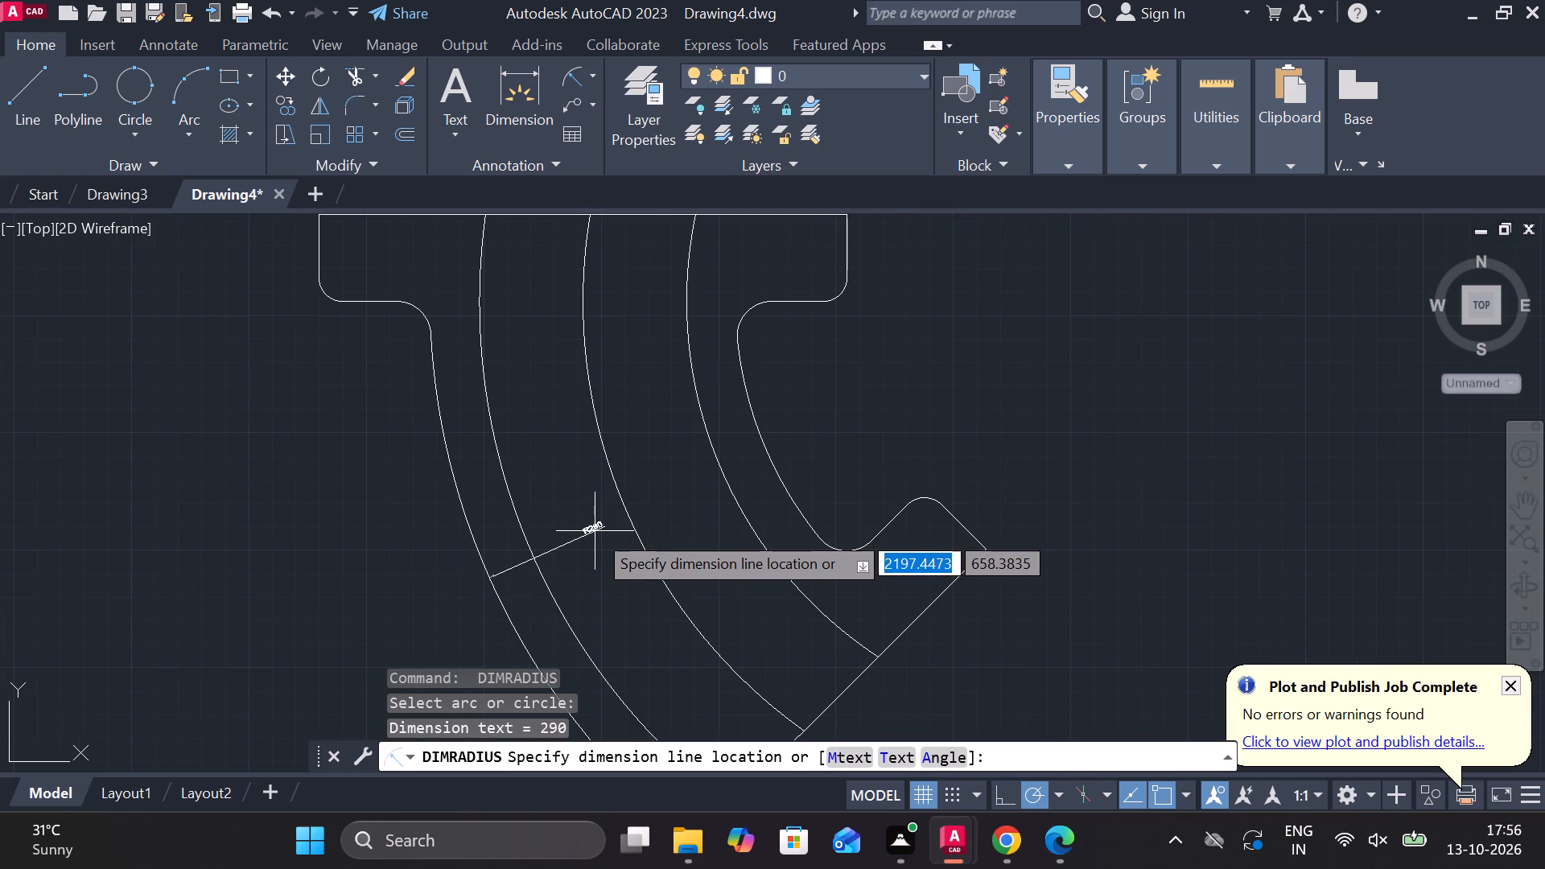
pyautogui.press('Escape')
# Check the horizontal distance between the outermost and innermost arcs with a linear dimension preview, without placing the dimension.
pyautogui.click(589, 75)
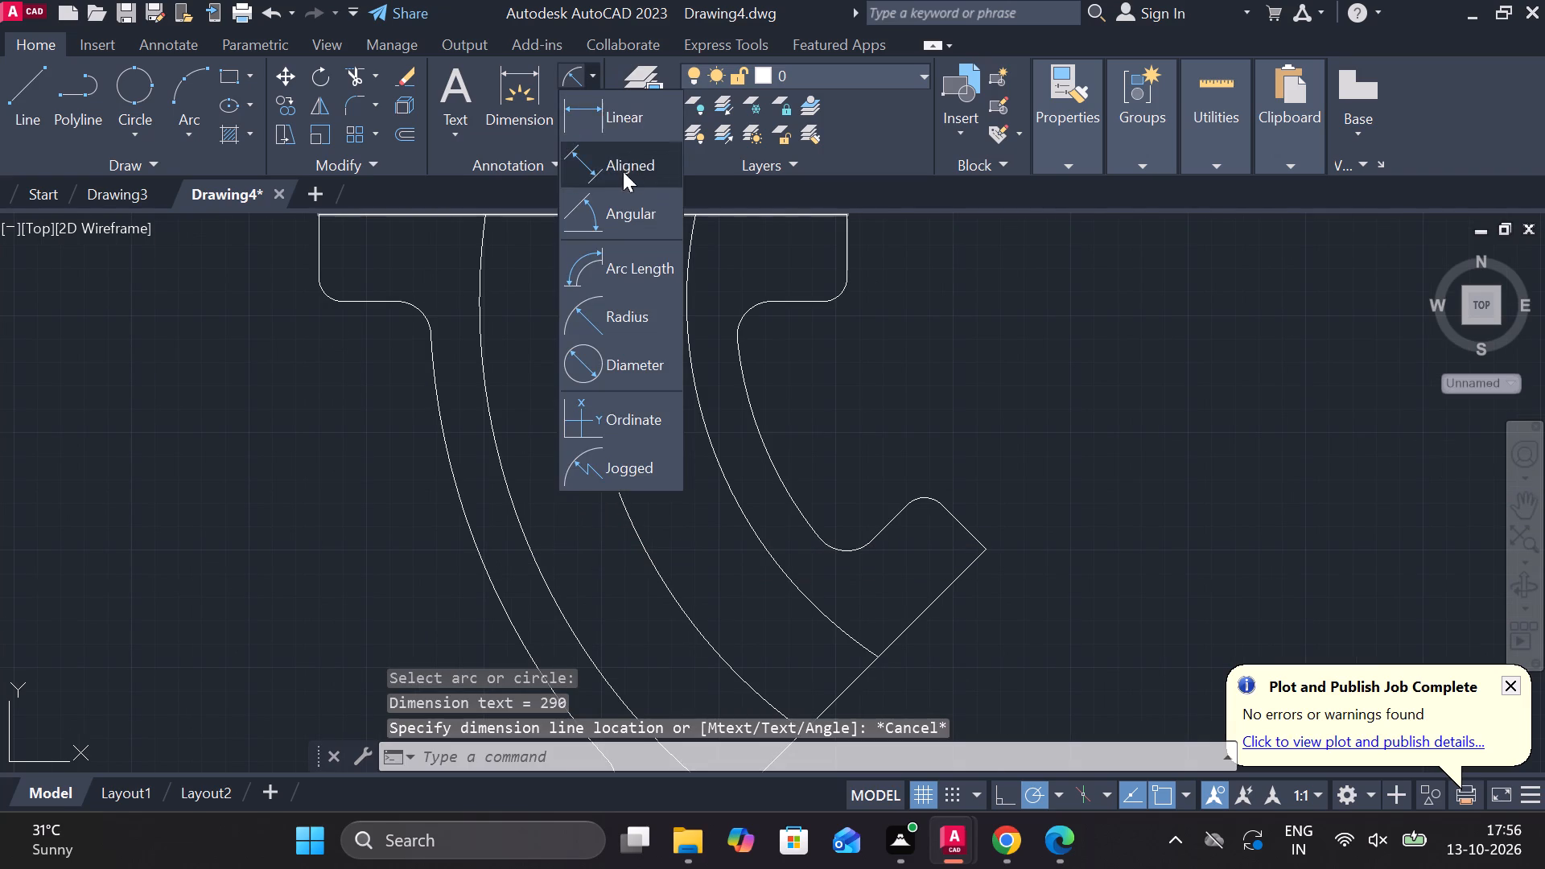
pyautogui.click(622, 130)
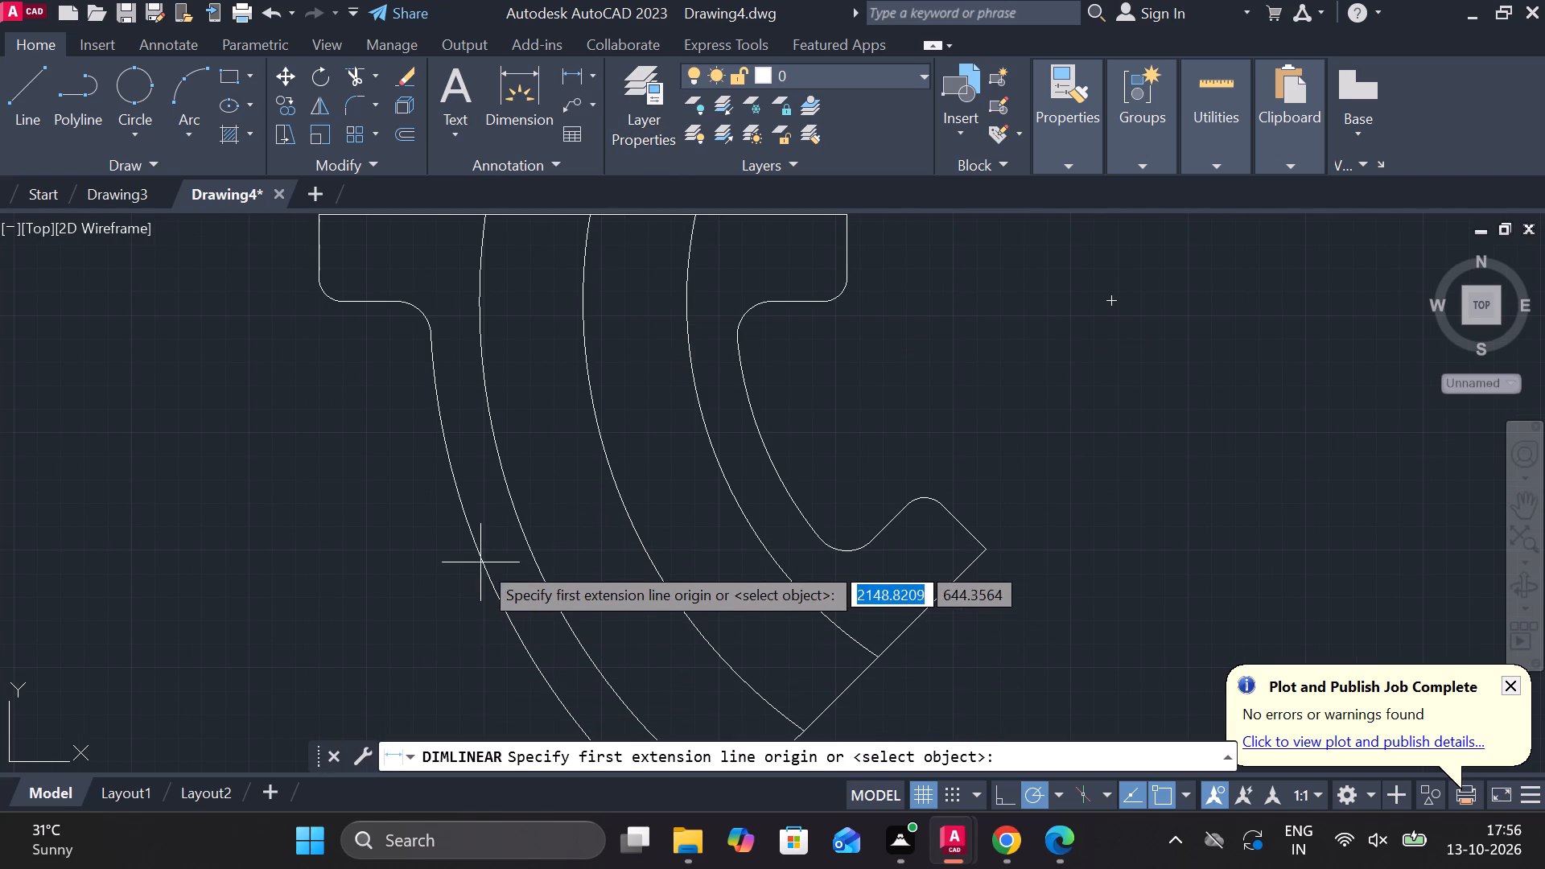
pyautogui.click(480, 562)
pyautogui.scroll(2, 762, 438)
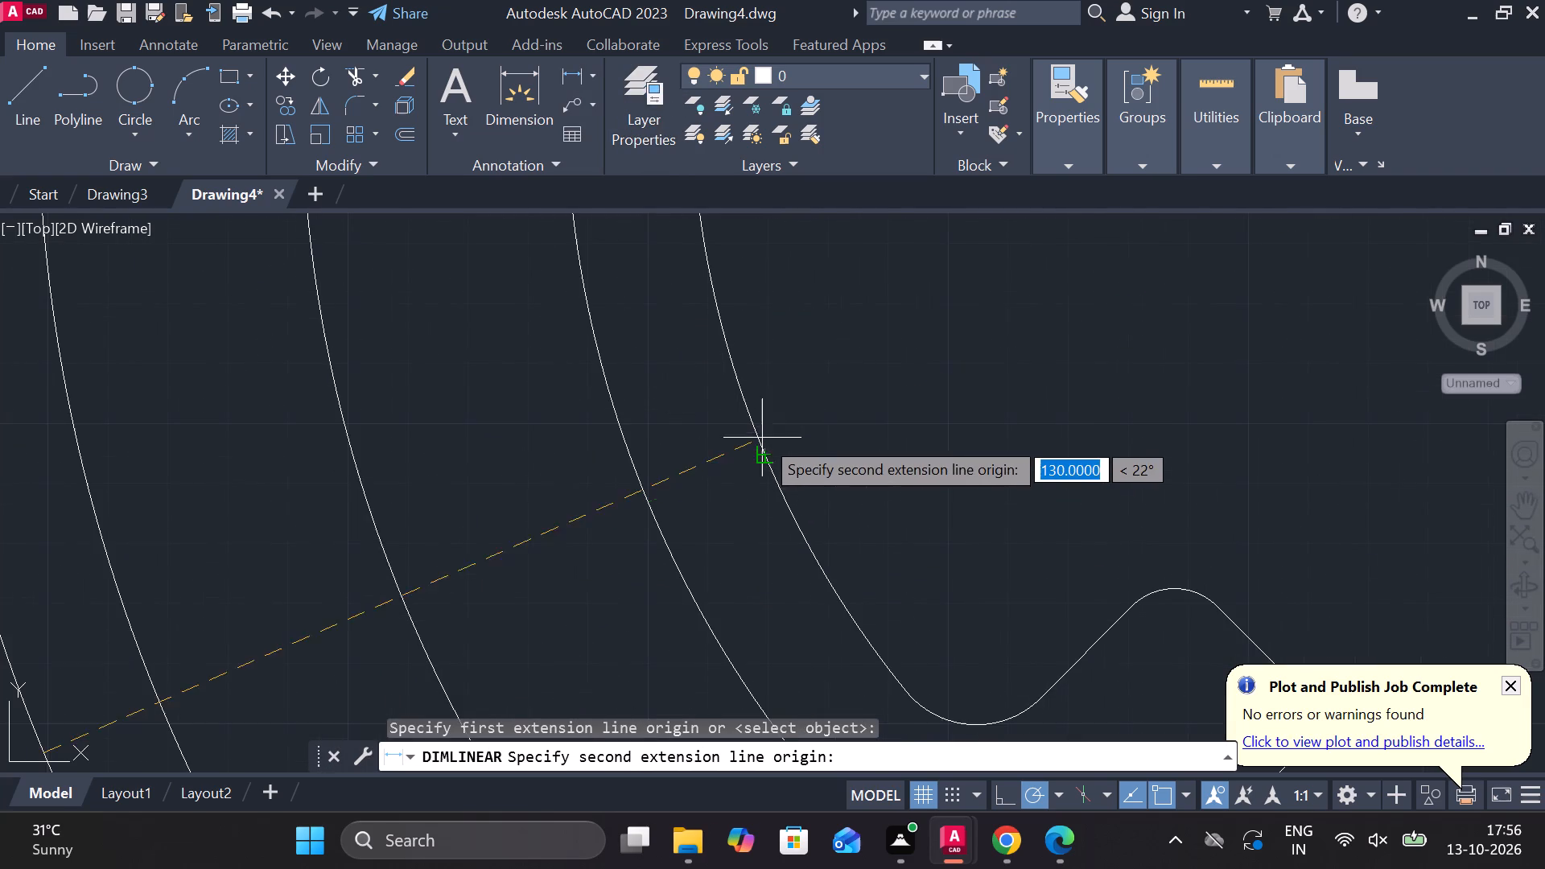
pyautogui.scroll(3, 759, 433)
pyautogui.scroll(-4, 759, 433)
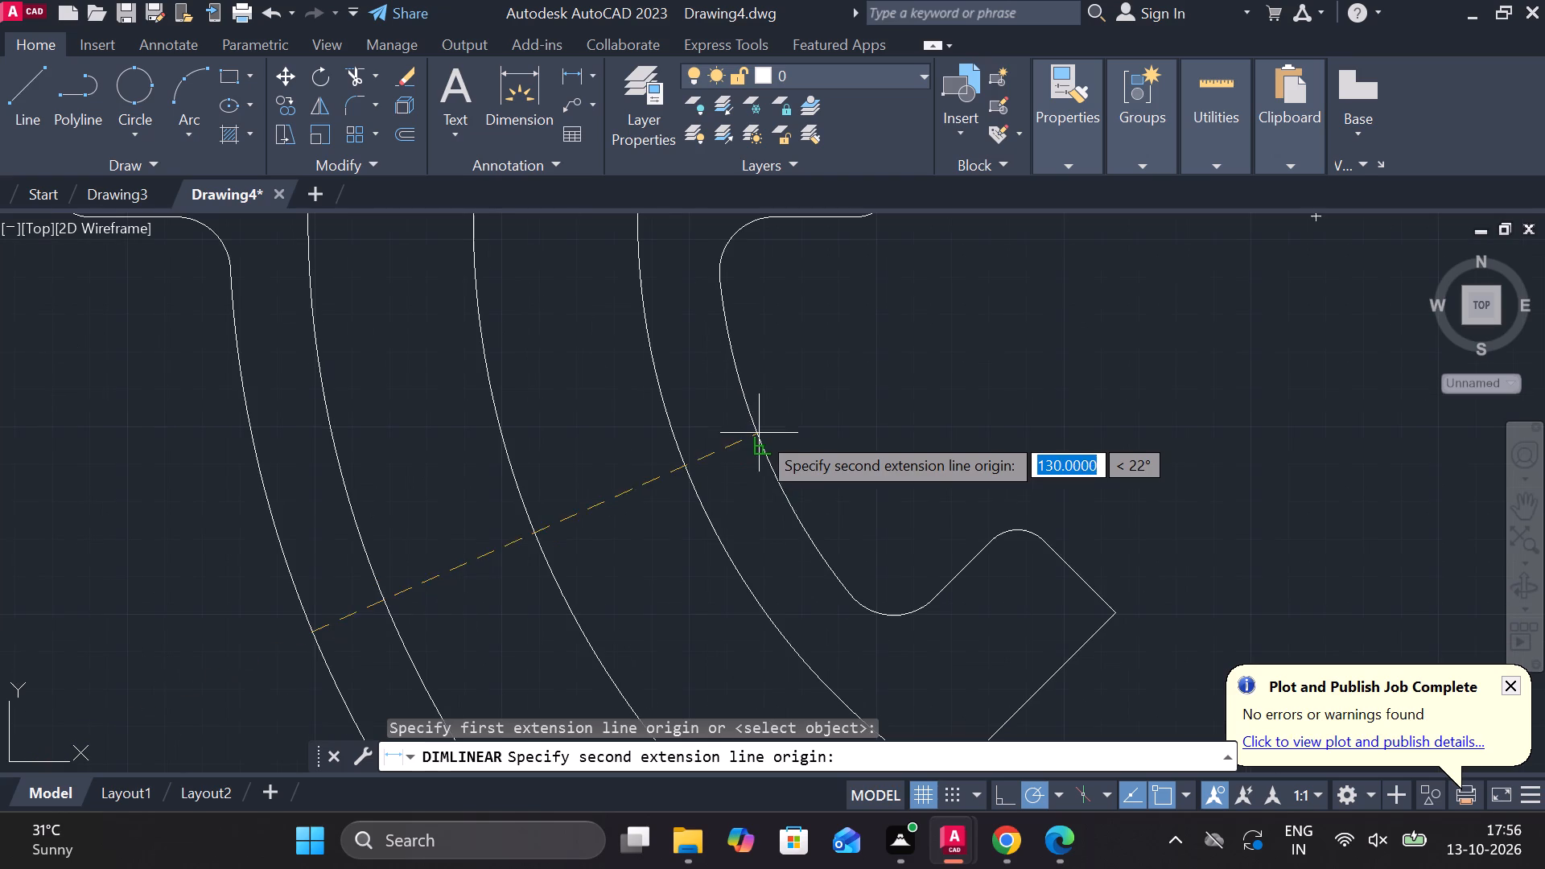
pyautogui.click(762, 453)
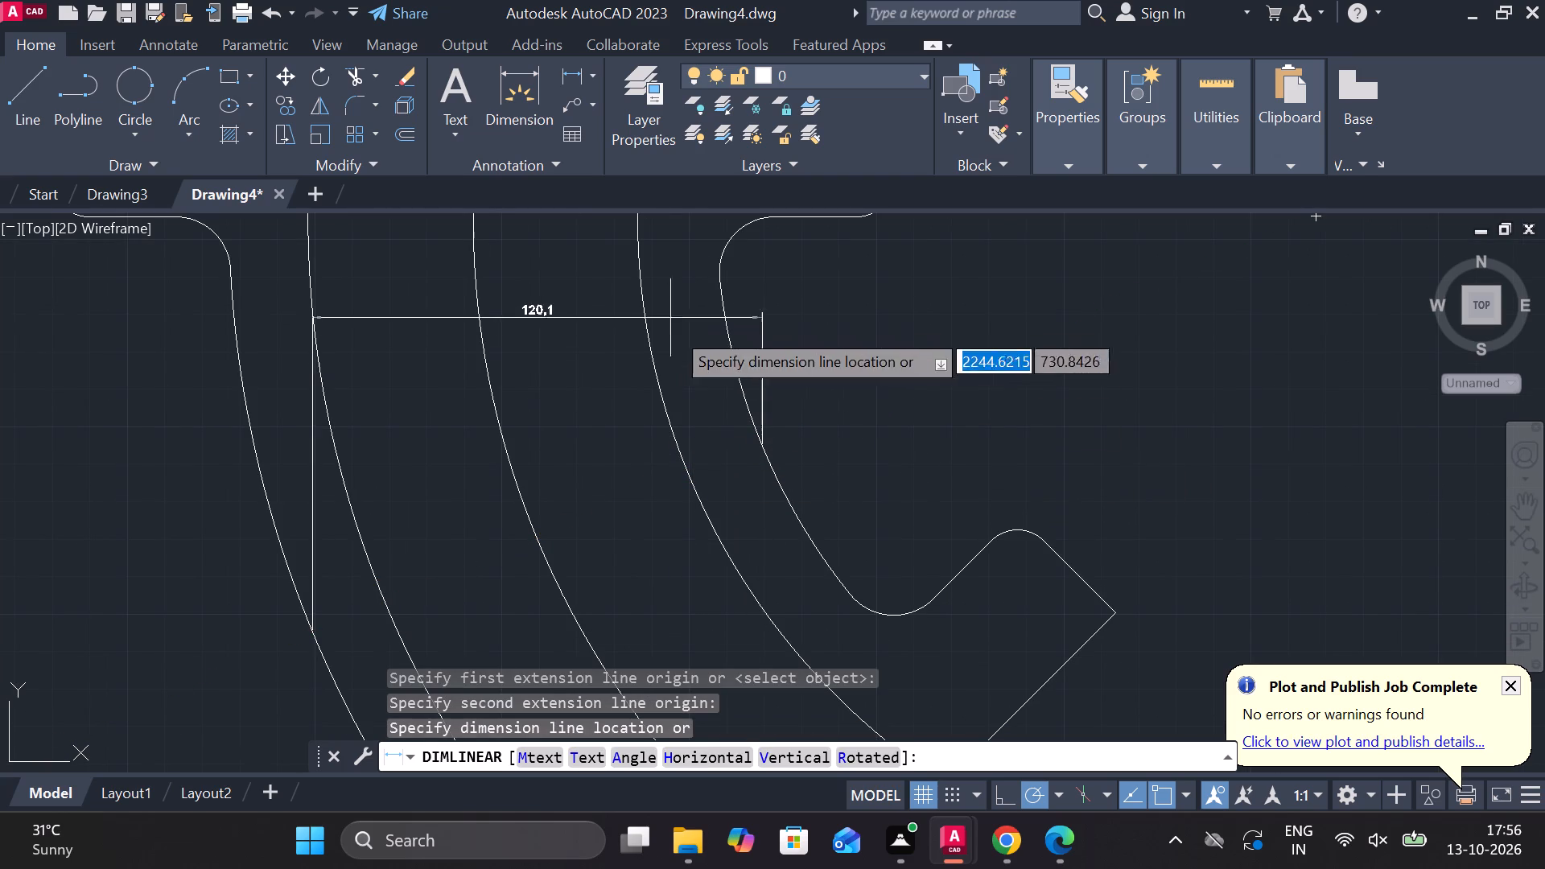
pyautogui.press('Escape')
# Check the distance across the outermost and innermost arcs with an aligned dimension preview, without placing the dimension.
pyautogui.click(592, 76)
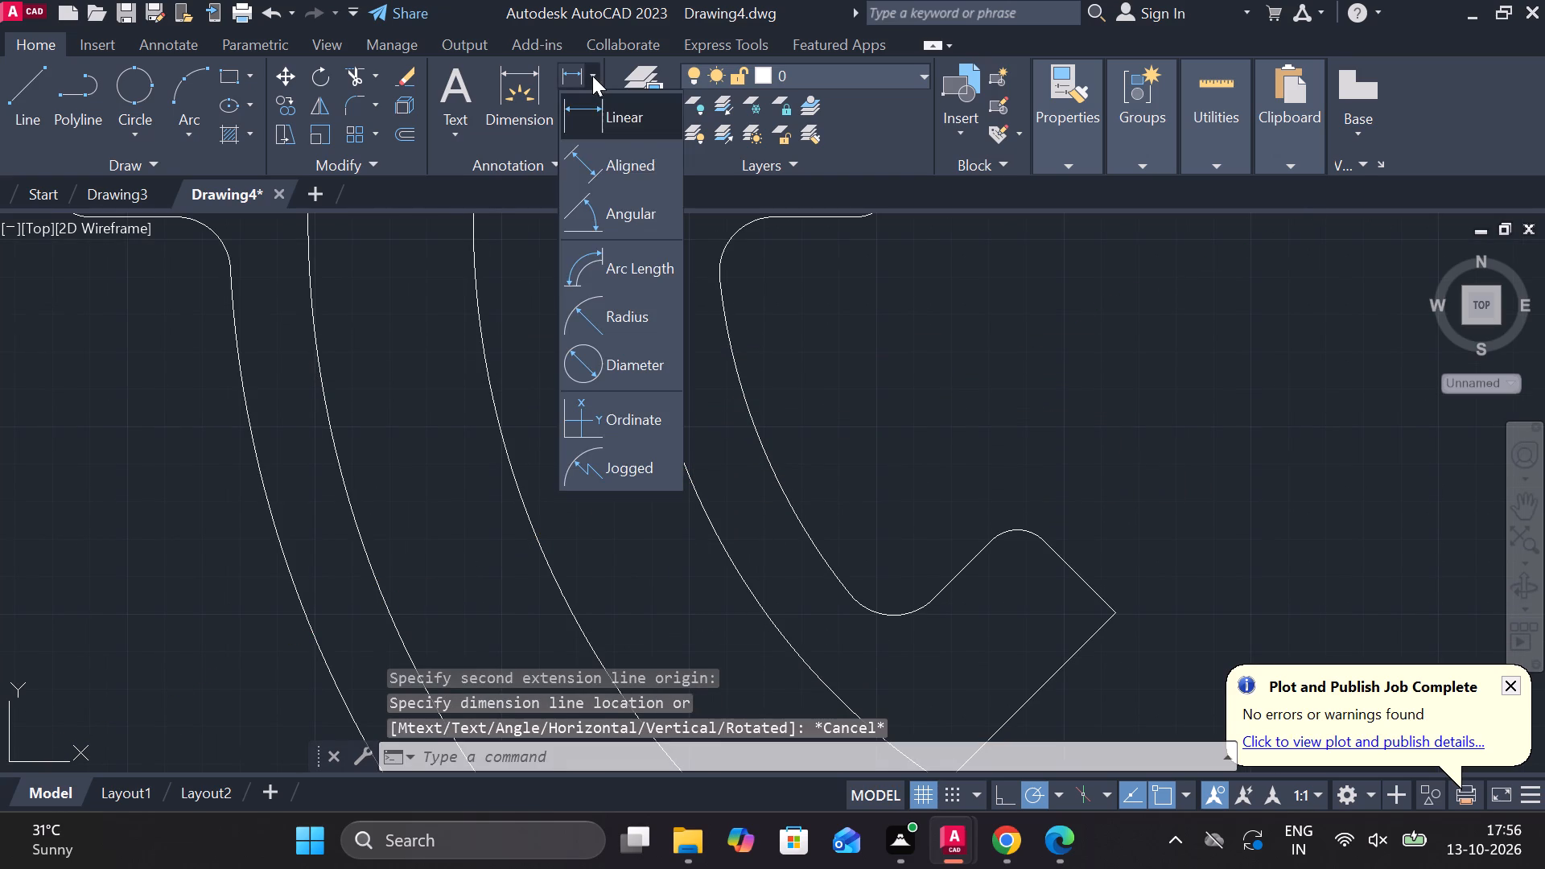
pyautogui.click(593, 153)
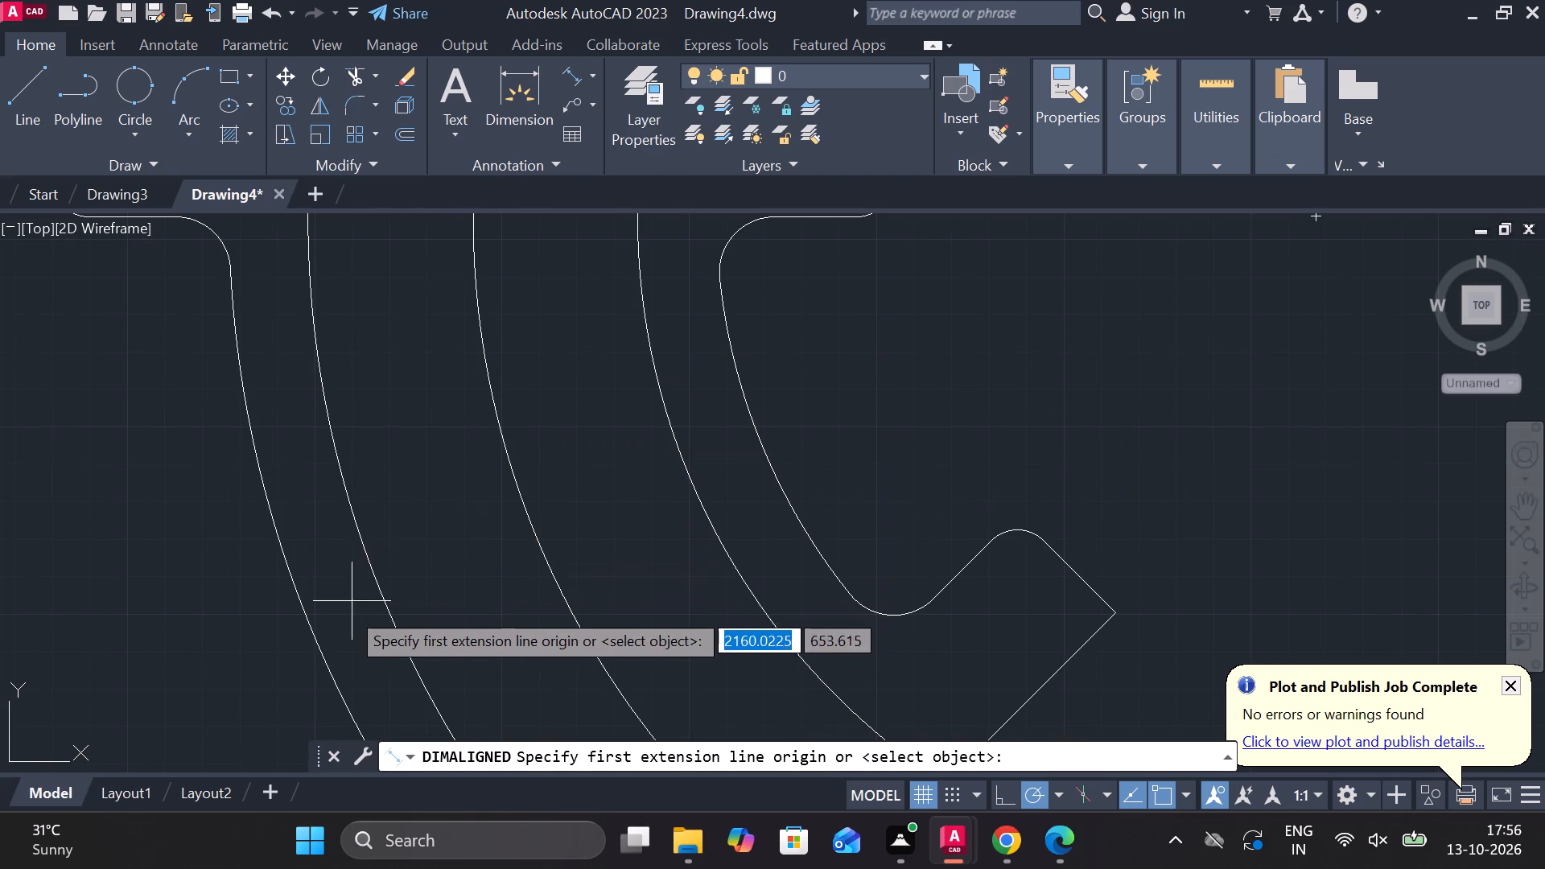
pyautogui.click(330, 647)
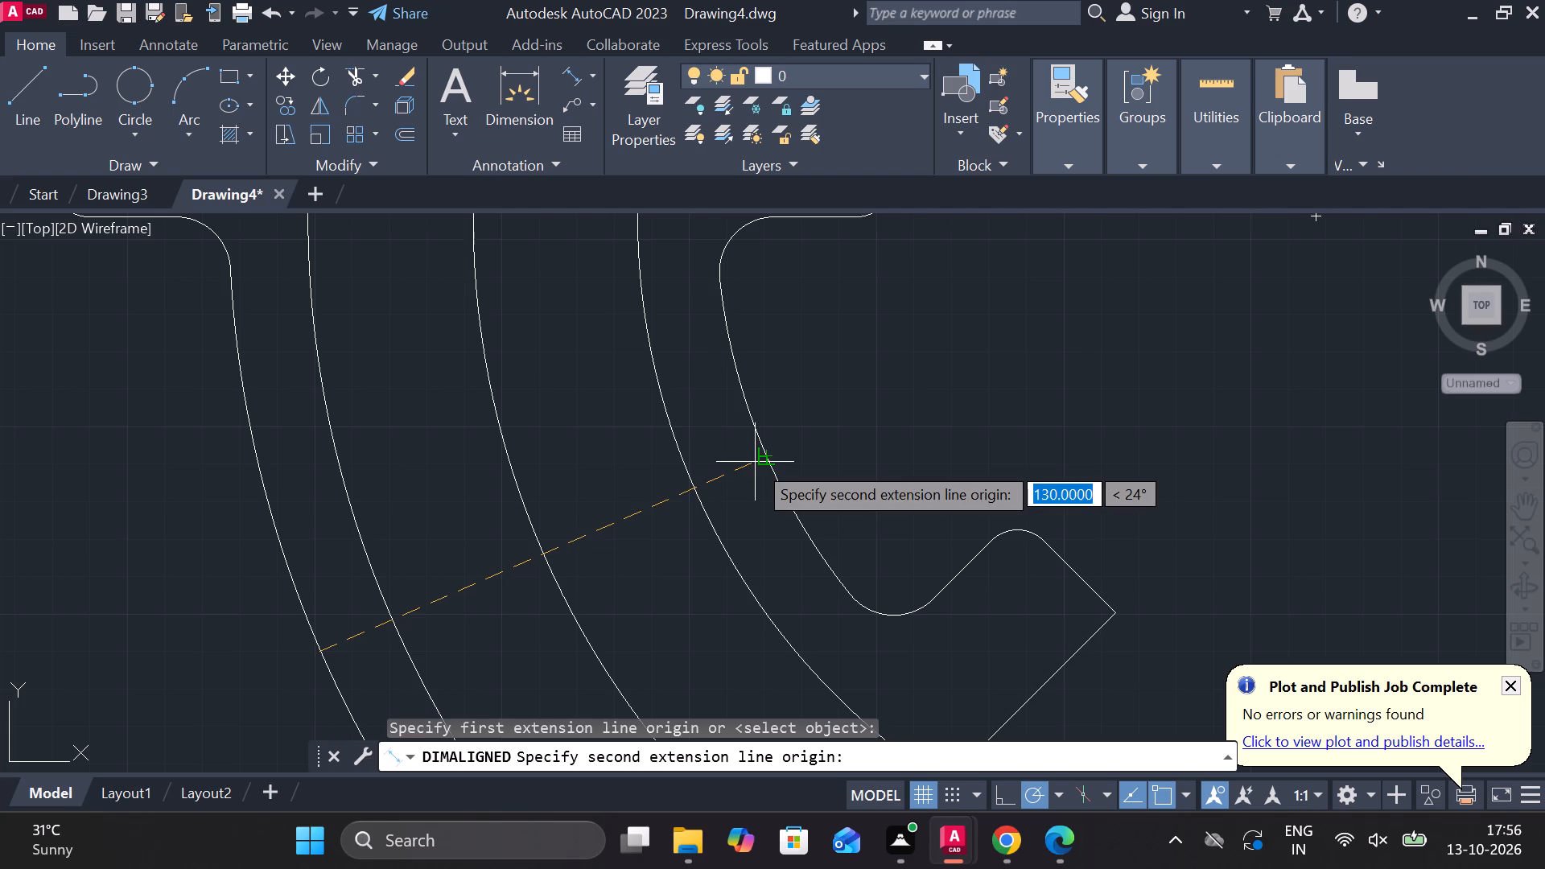
pyautogui.click(773, 460)
pyautogui.scroll(3, 621, 434)
pyautogui.scroll(-2, 621, 434)
pyautogui.scroll(-2, 344, 434)
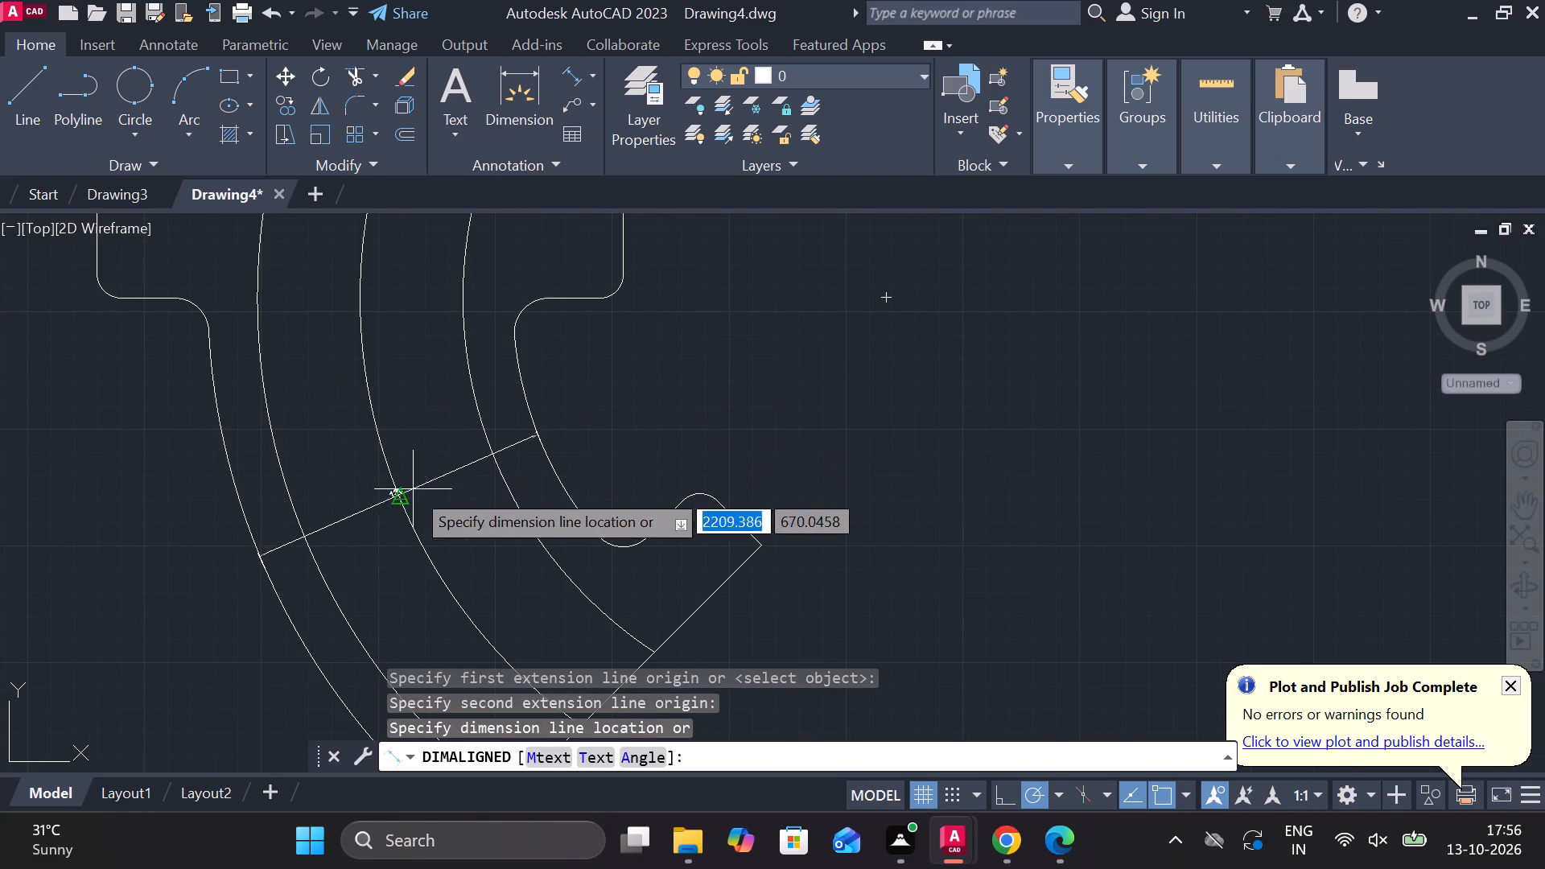
pyautogui.press('Escape')
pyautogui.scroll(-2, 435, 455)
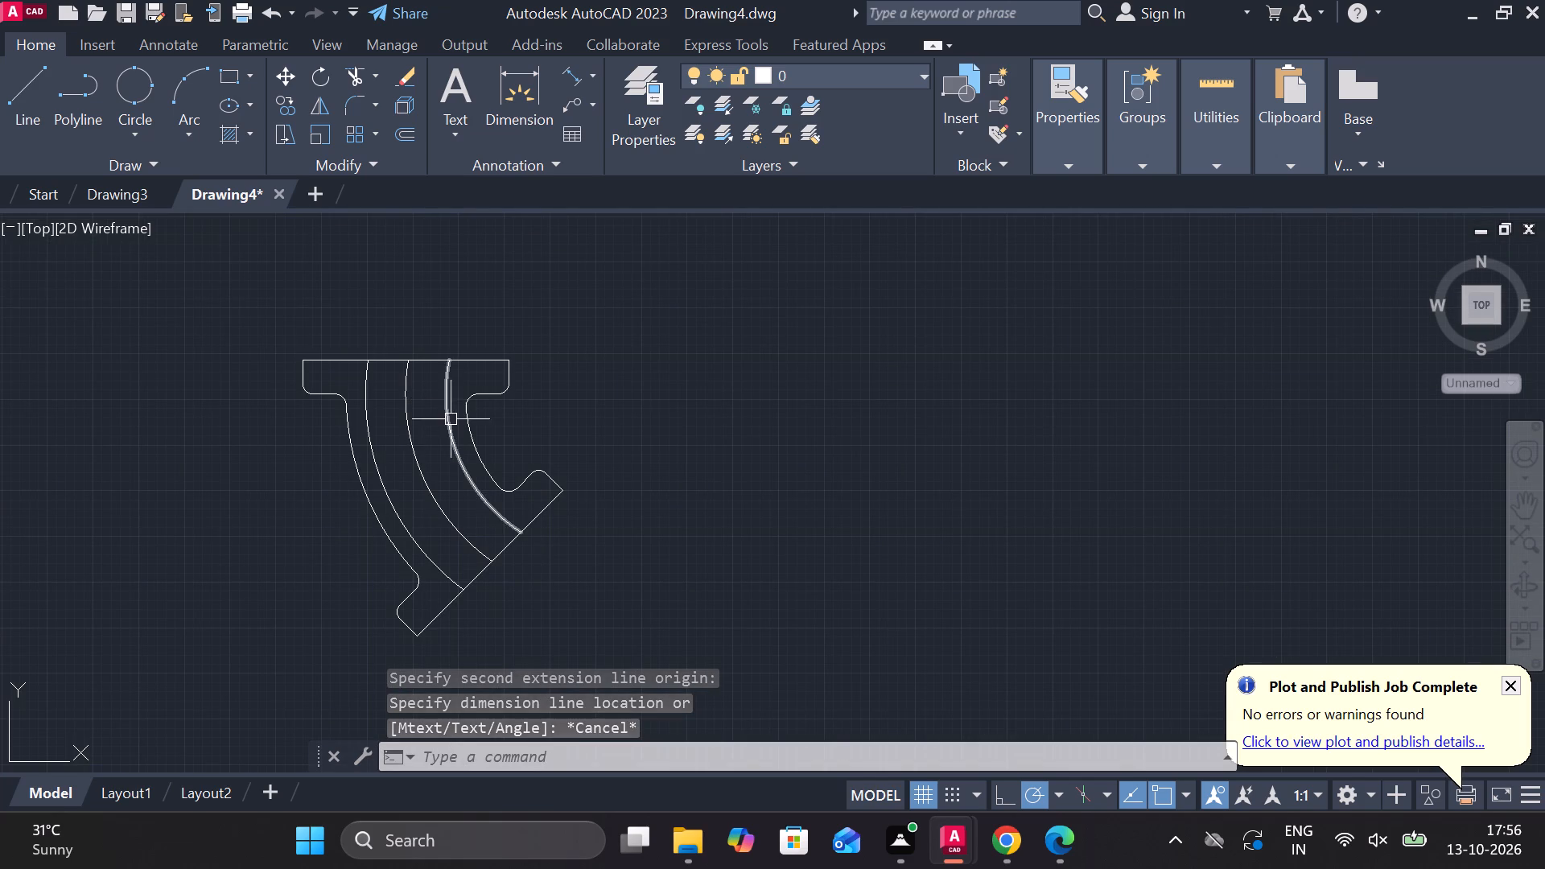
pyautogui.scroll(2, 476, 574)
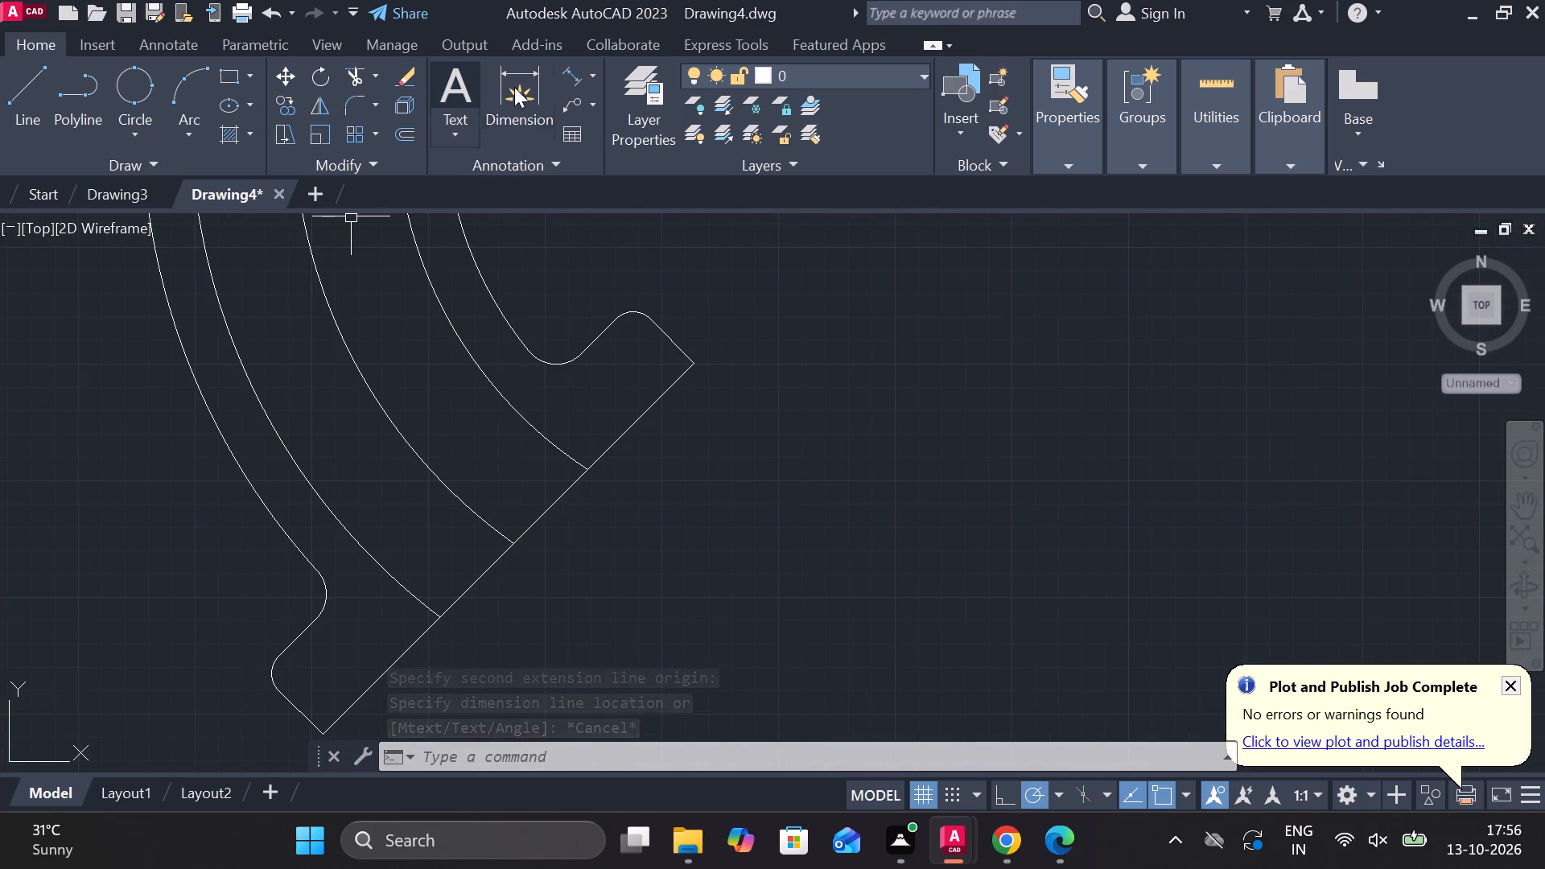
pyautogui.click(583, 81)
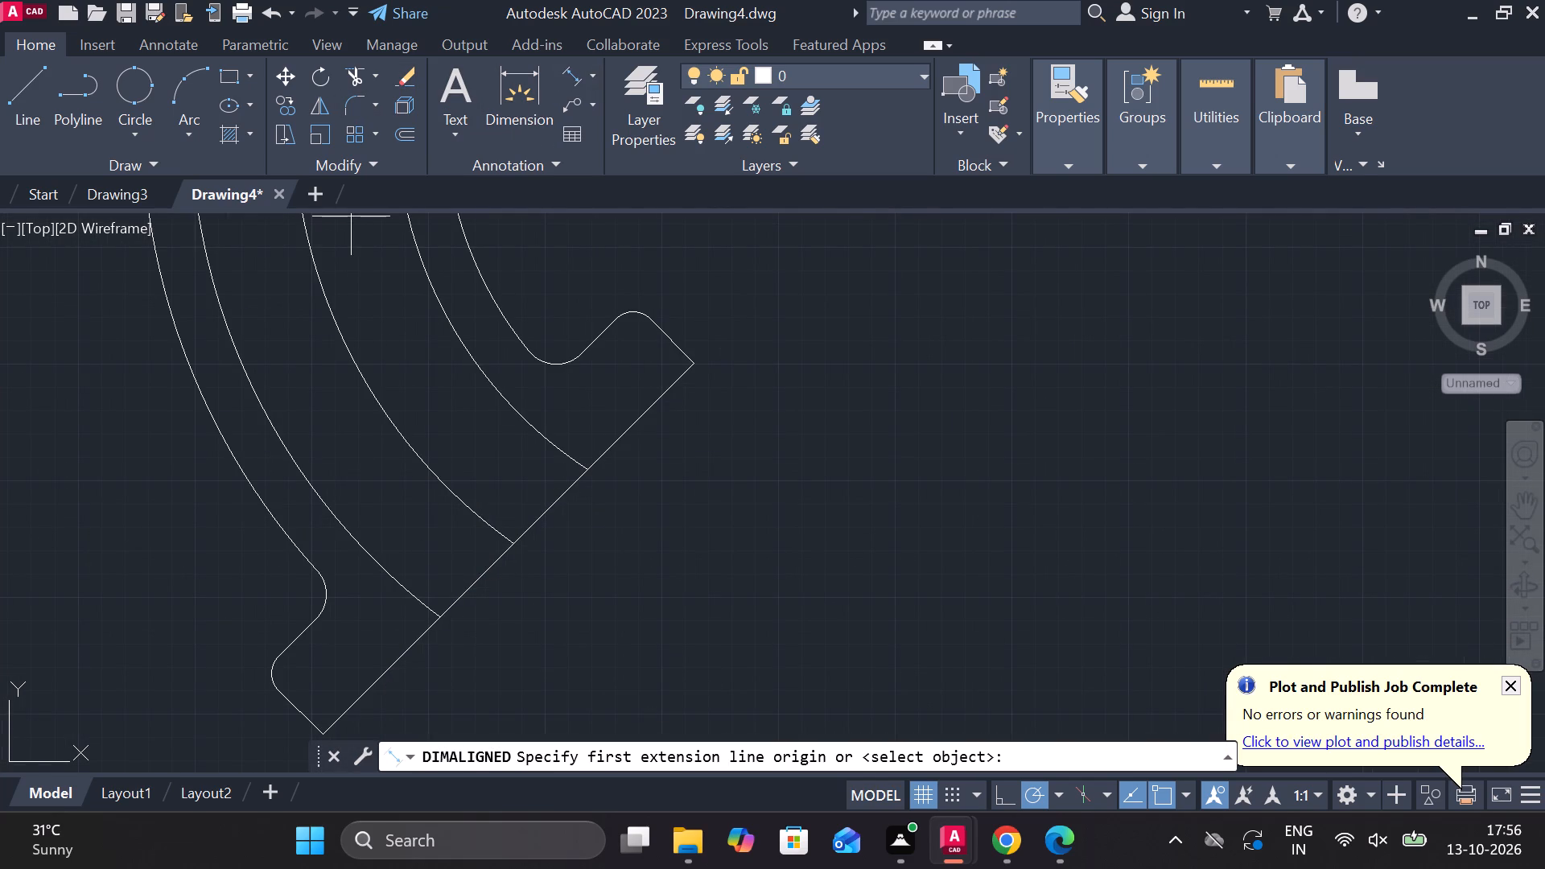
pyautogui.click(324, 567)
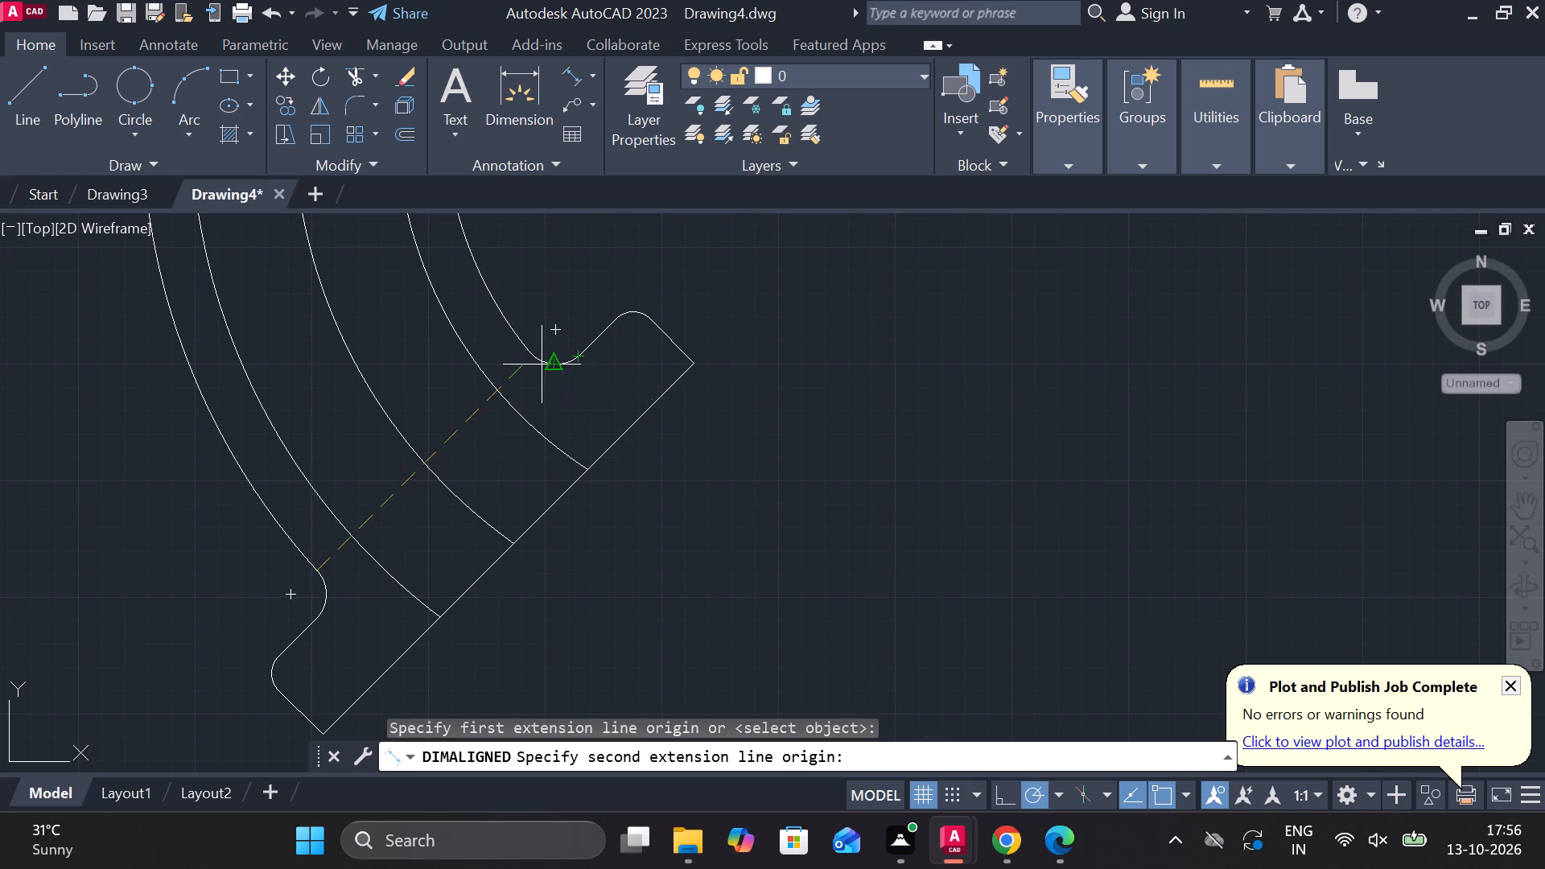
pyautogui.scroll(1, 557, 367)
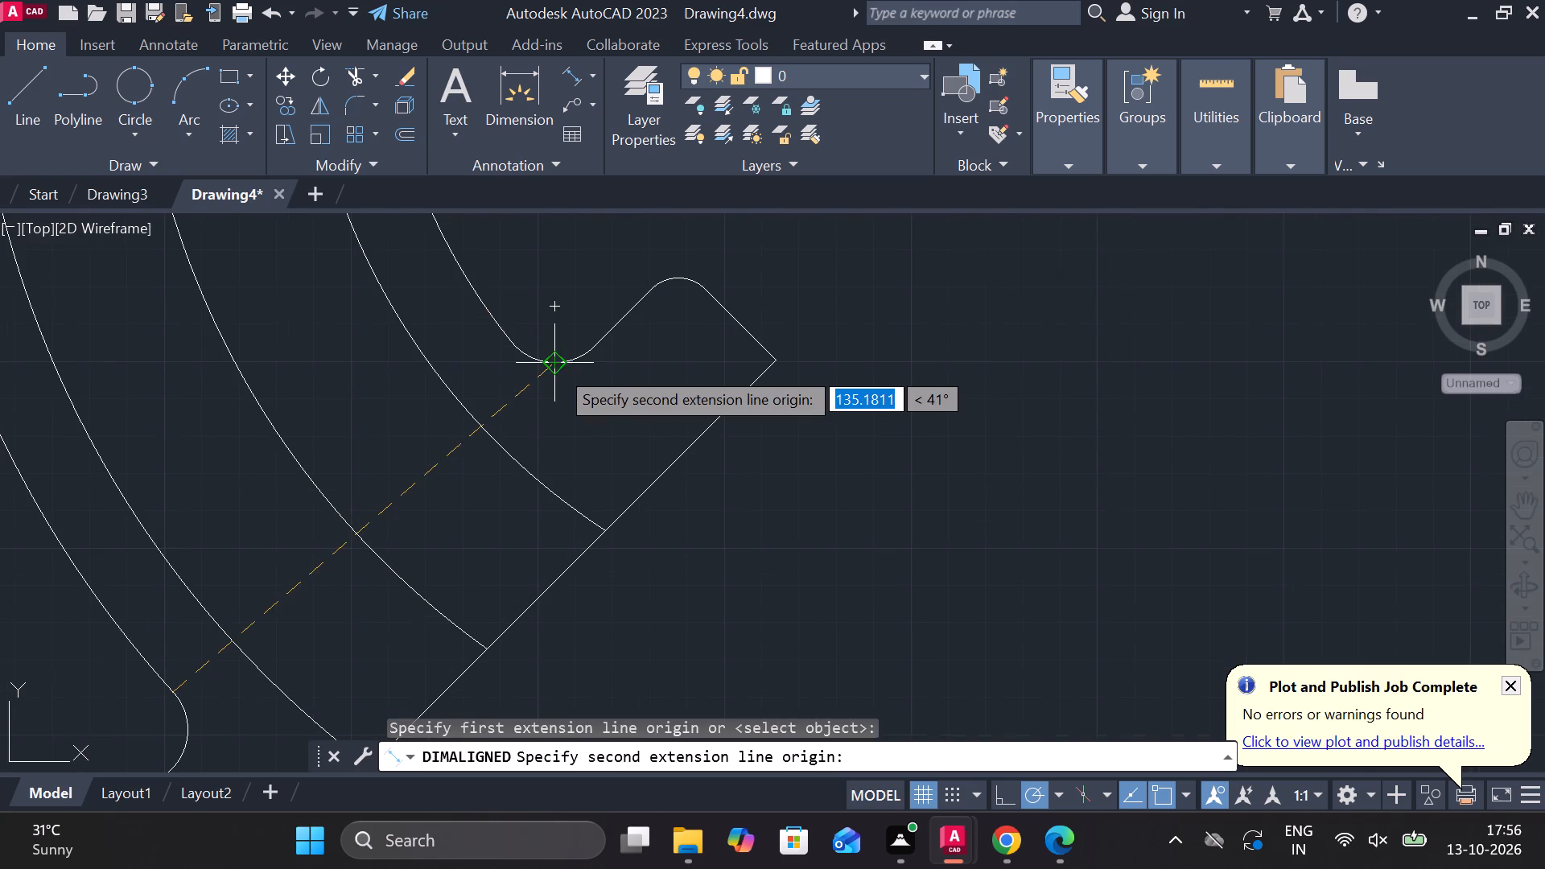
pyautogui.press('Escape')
# Check the aligned distance between the outermost and innermost arcs near the diagonal strip's fillets, without placing the dimension.
pyautogui.scroll(-2, 361, 346)
pyautogui.press('space')
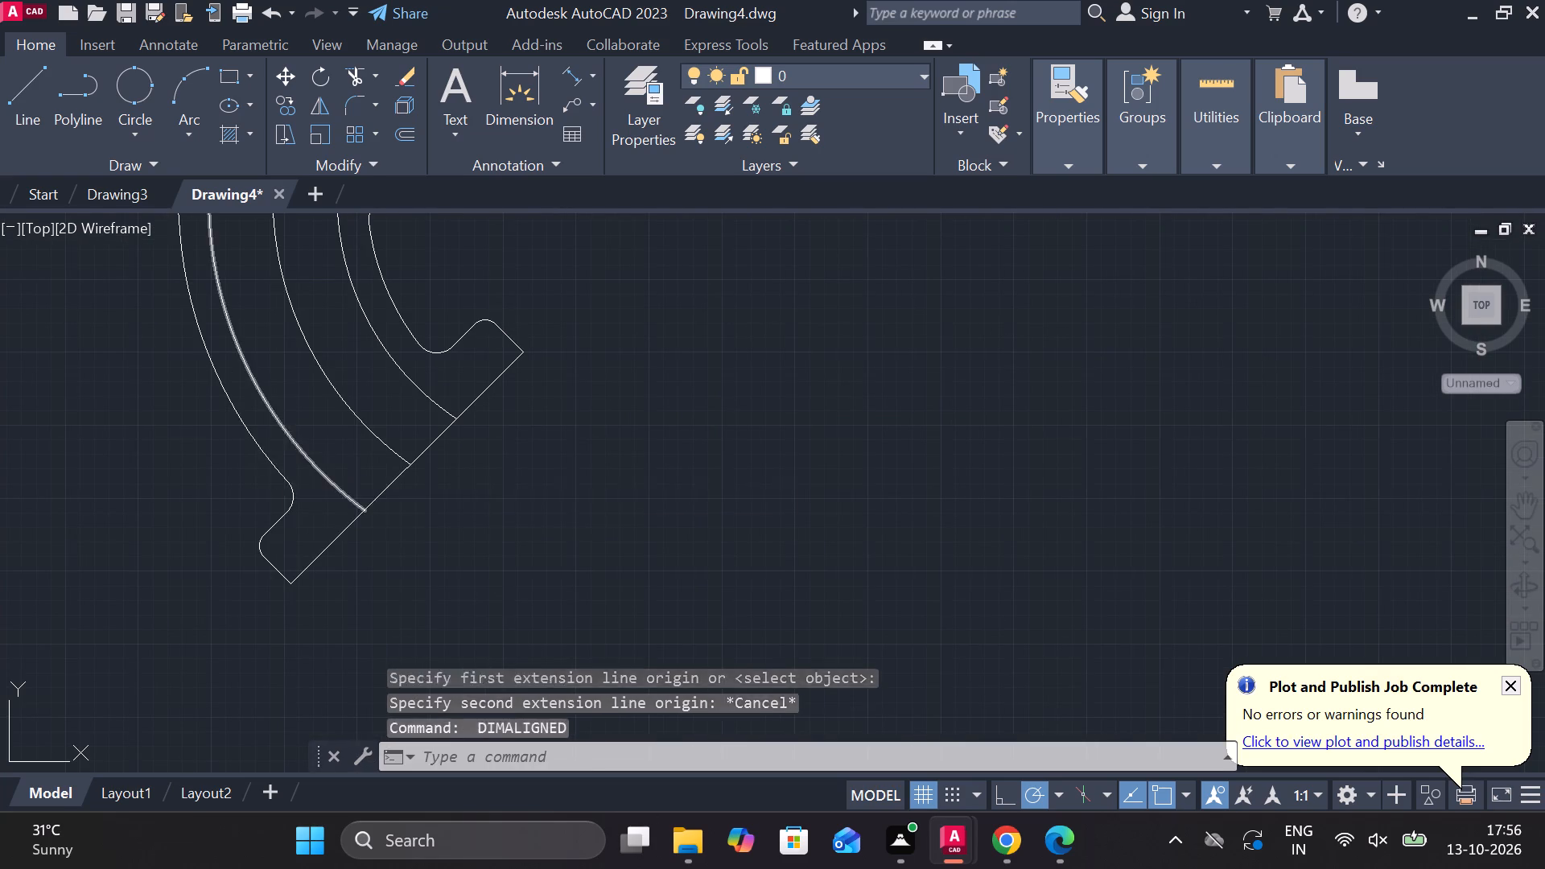
pyautogui.click(266, 467)
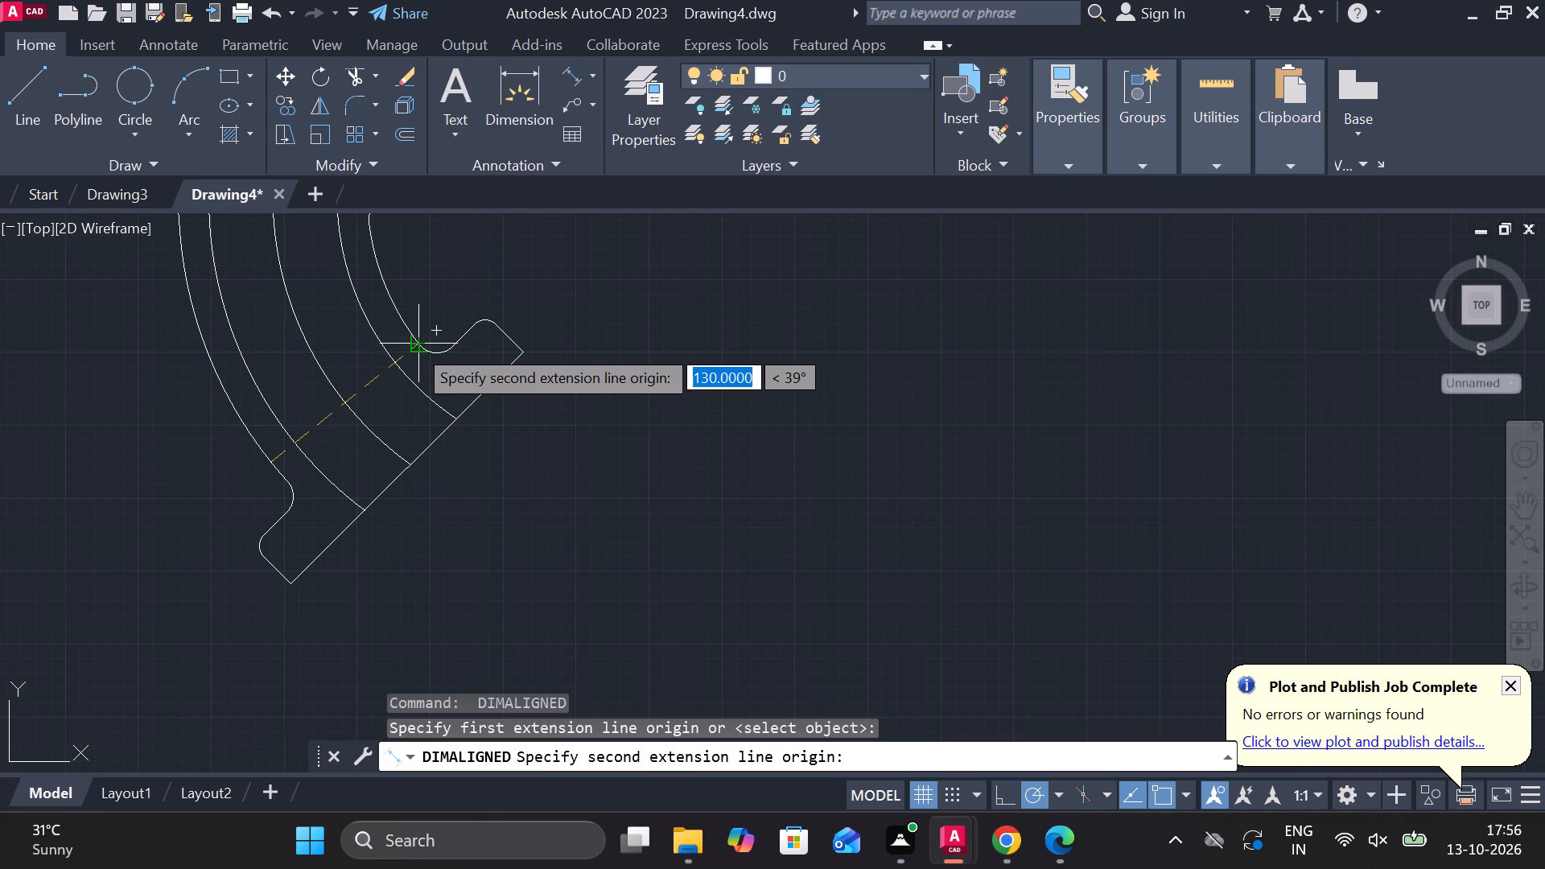
pyautogui.scroll(3, 414, 345)
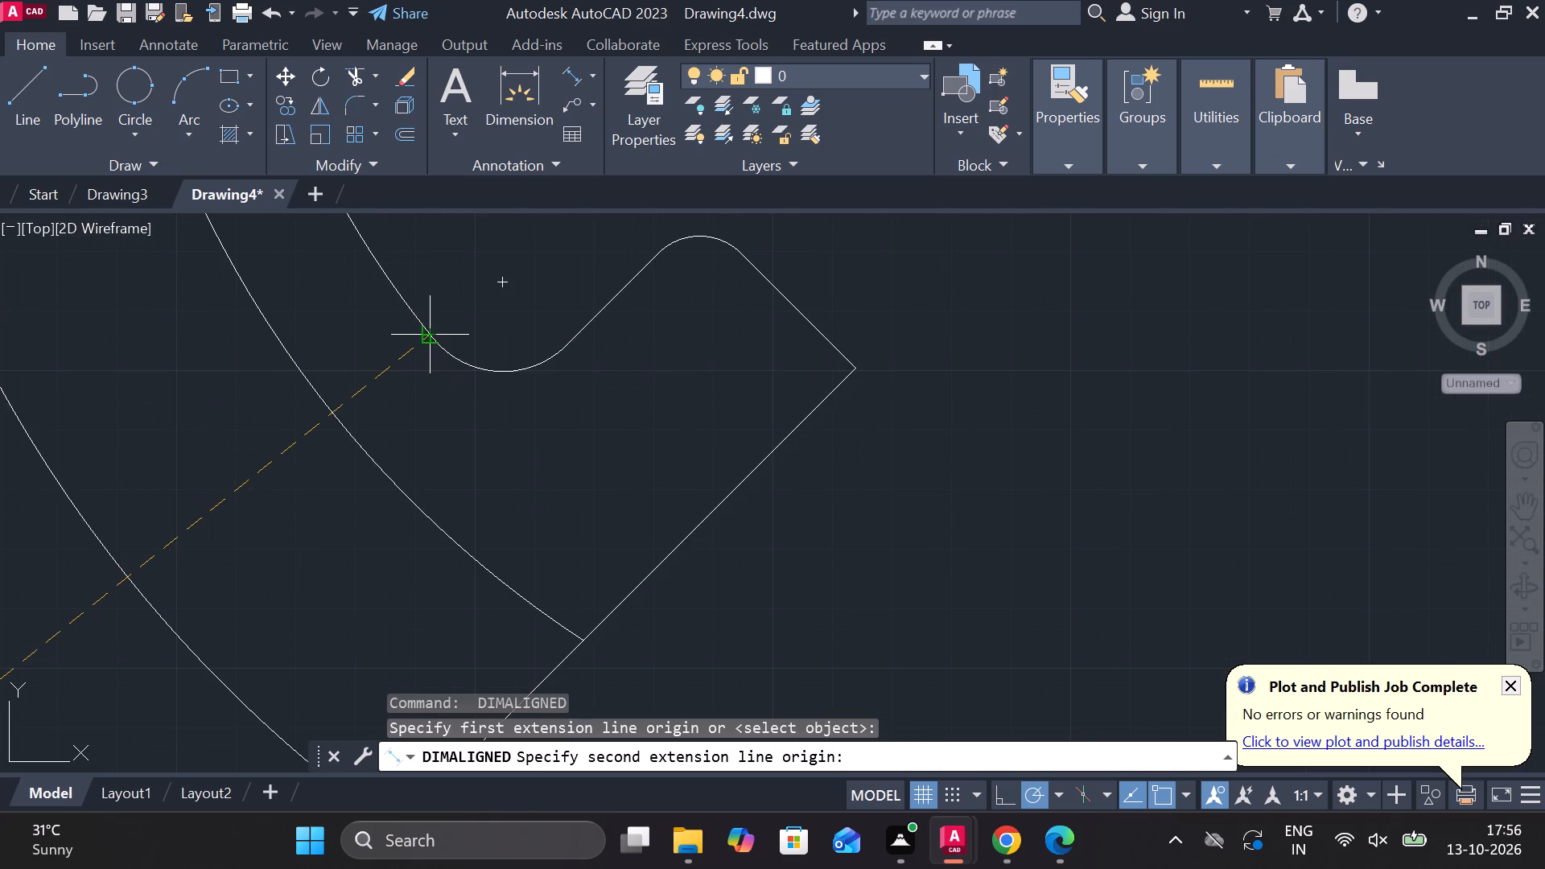
pyautogui.click(429, 329)
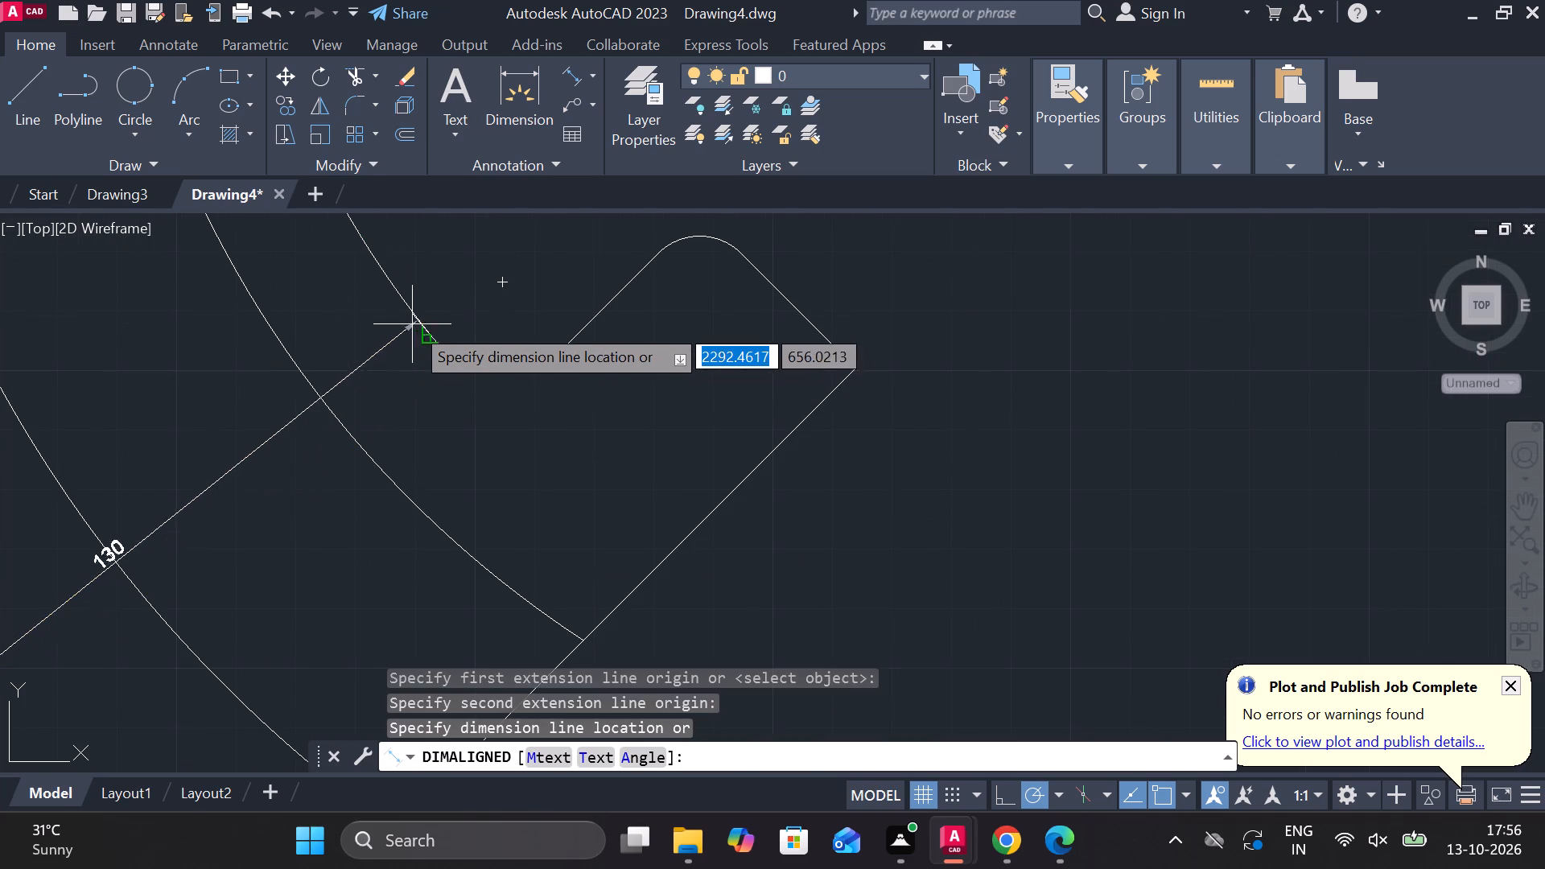
pyautogui.scroll(-3, 412, 324)
pyautogui.press('Escape')
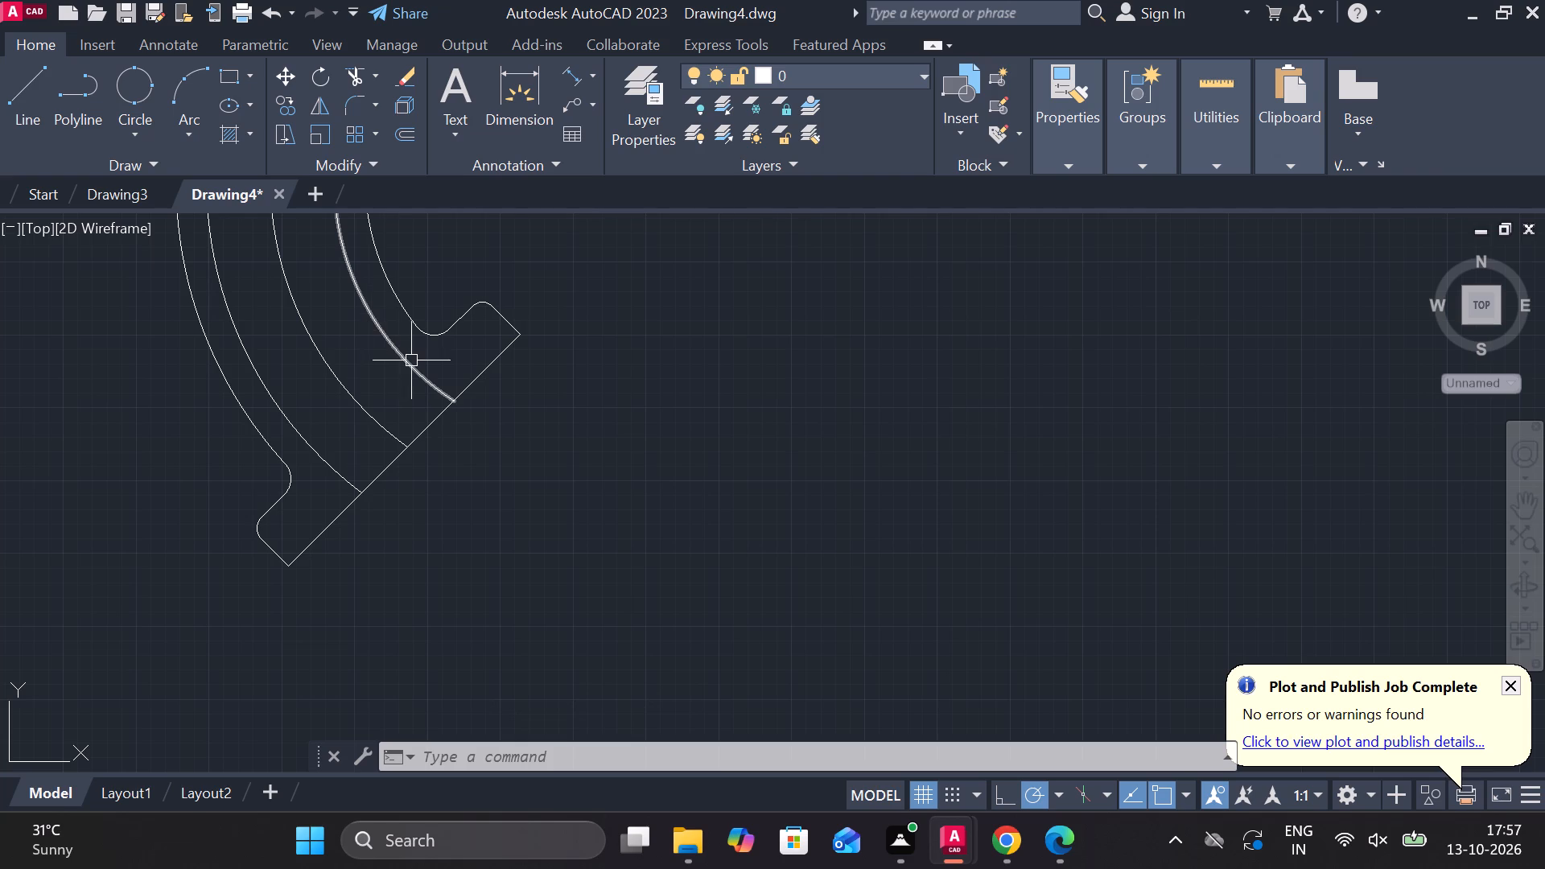
# Offset the middle arc by 68.5 towards the outermost arc.
pyautogui.moveTo(426, 374); pyautogui.dragTo(494, 463, button='middle')
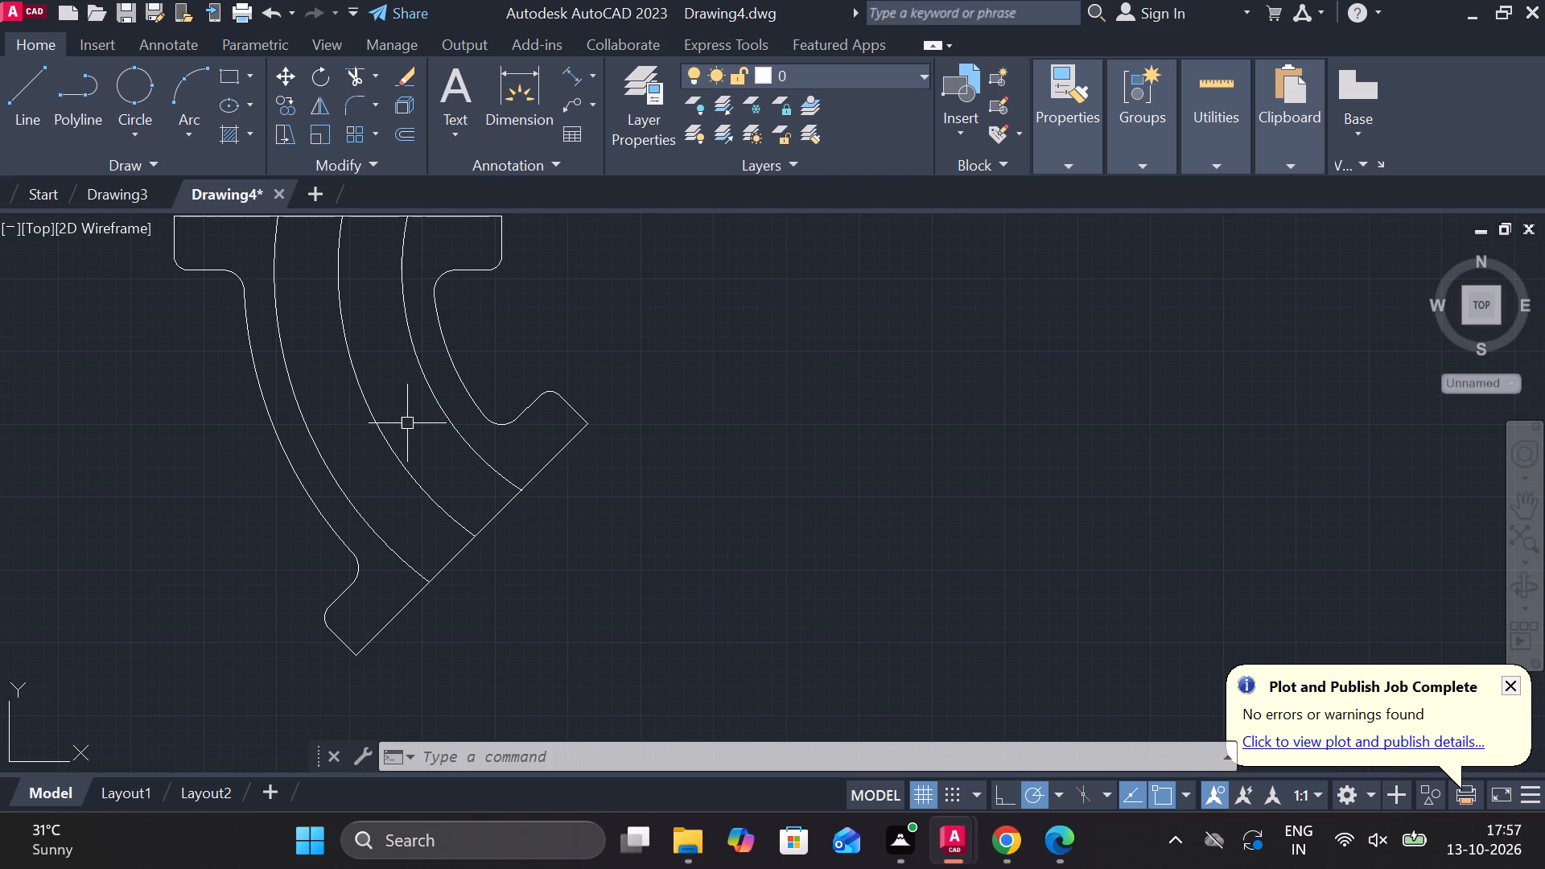
pyautogui.moveTo(422, 447); pyautogui.dragTo(453, 474, button='middle')
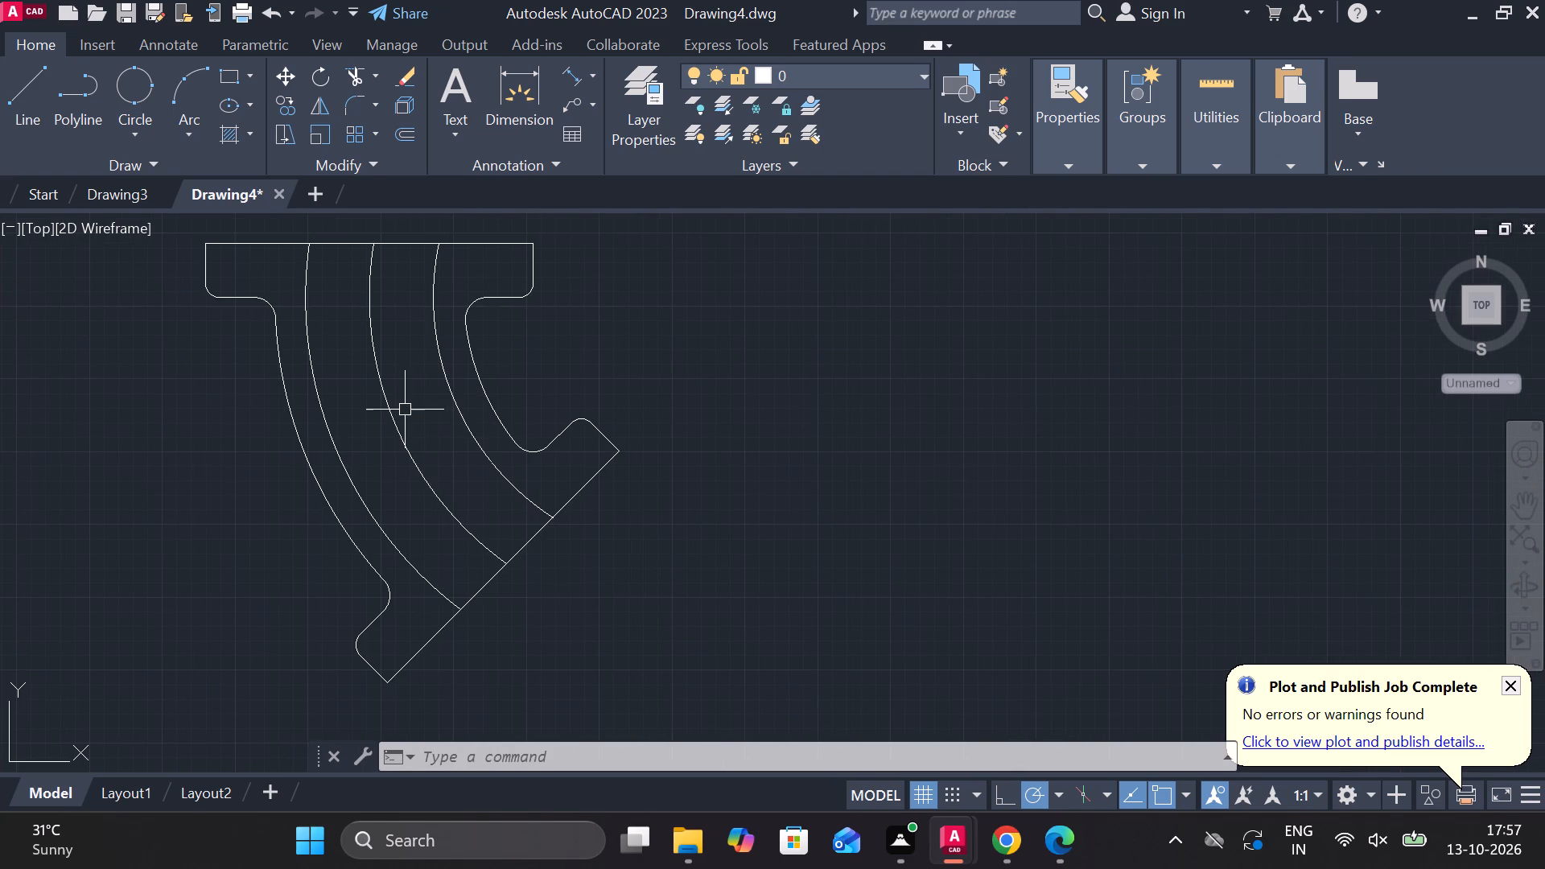
pyautogui.click(402, 422)
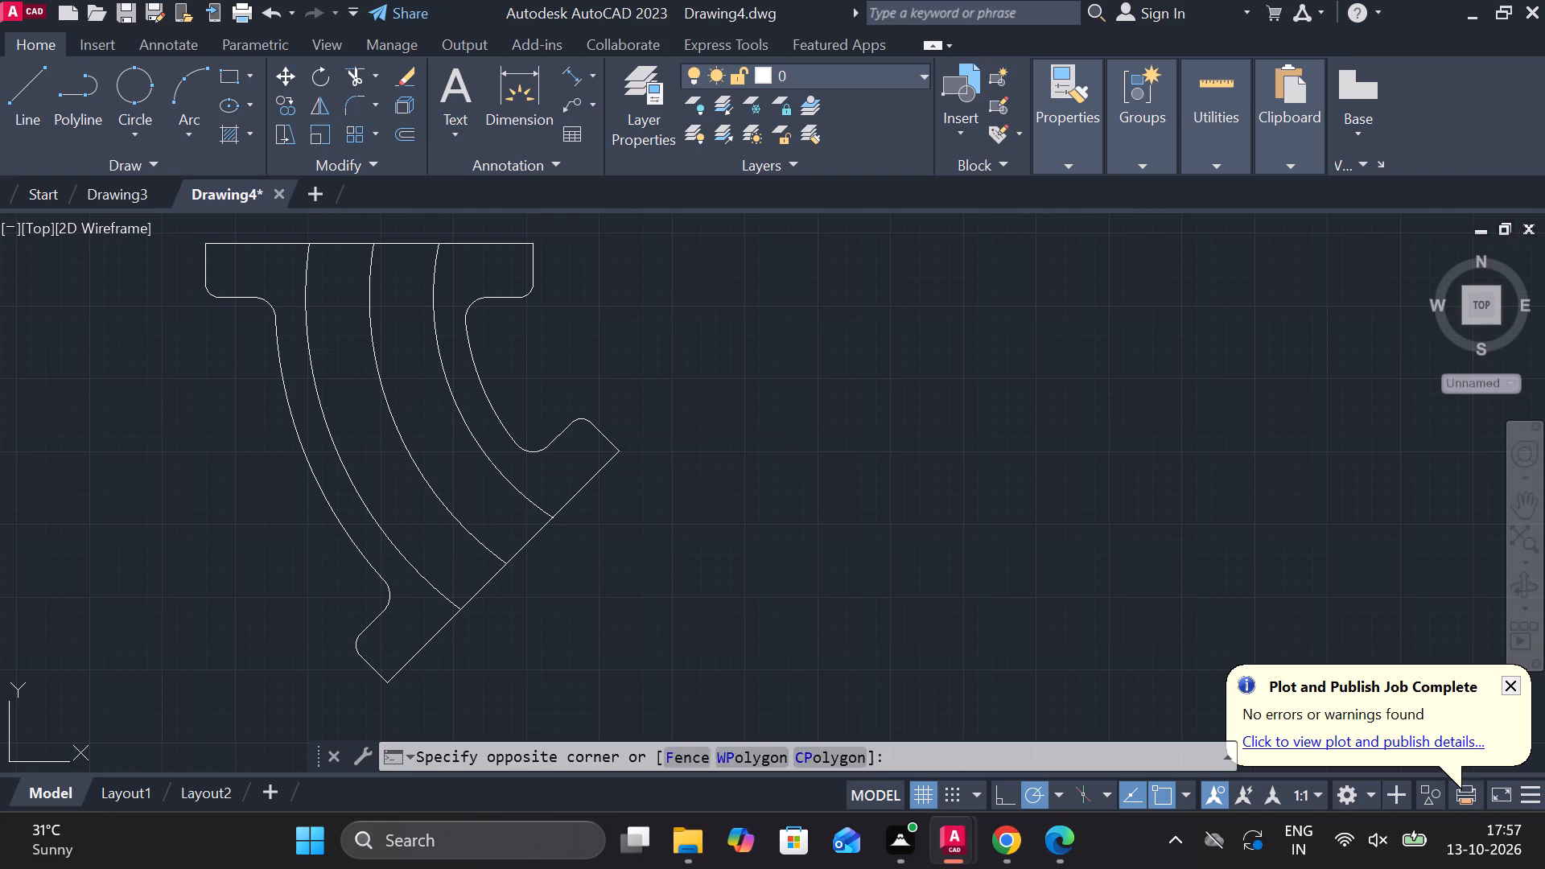
pyautogui.click(402, 432)
pyautogui.click(393, 433)
pyautogui.press('o')
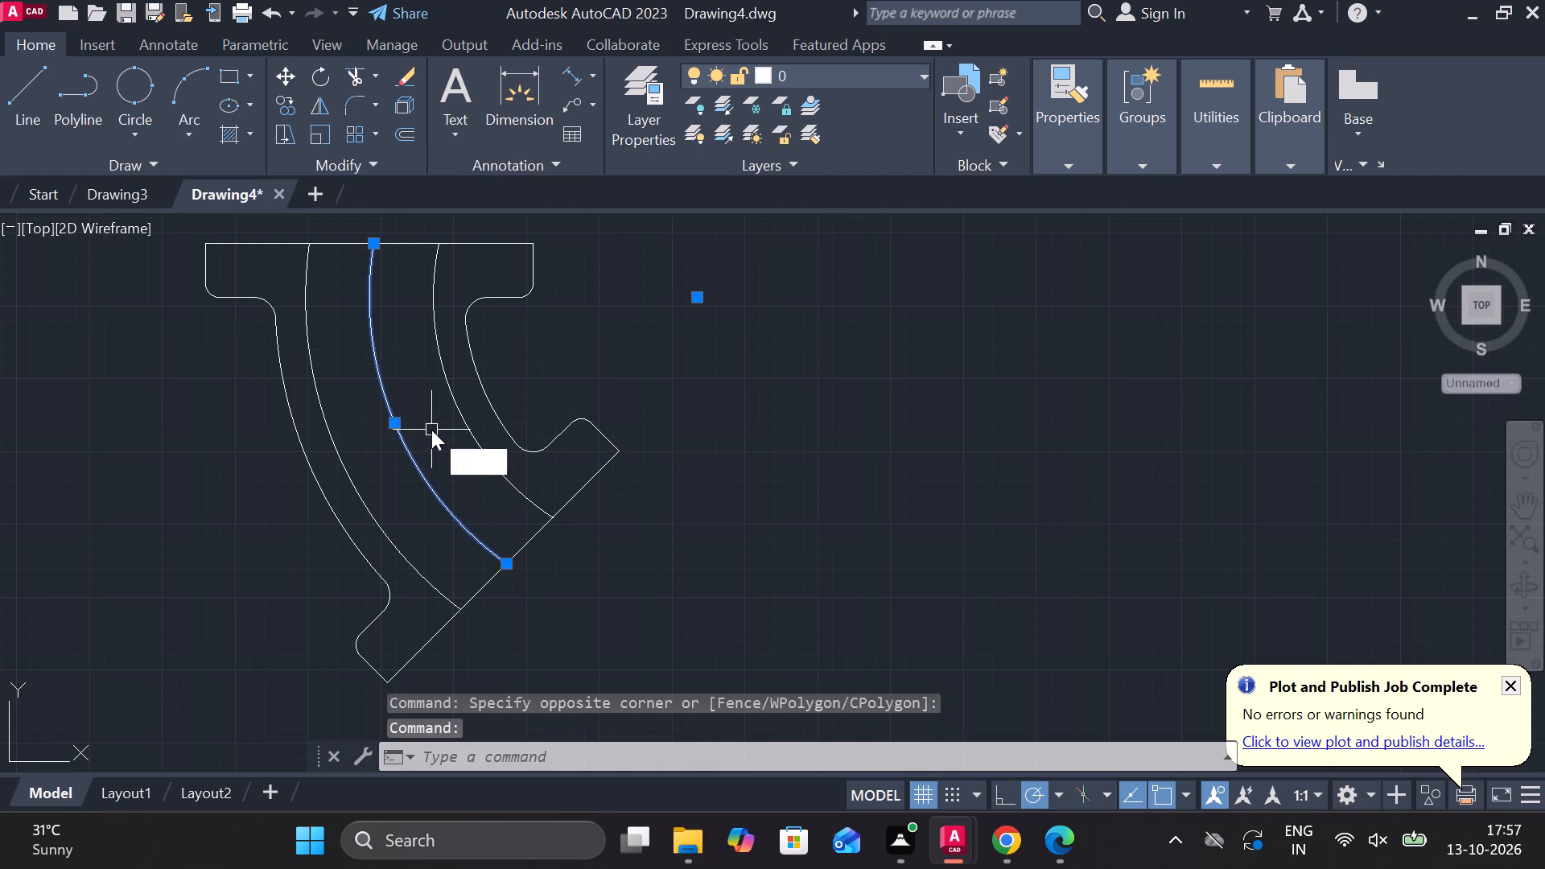
pyautogui.press('Return')
pyautogui.press('Return')
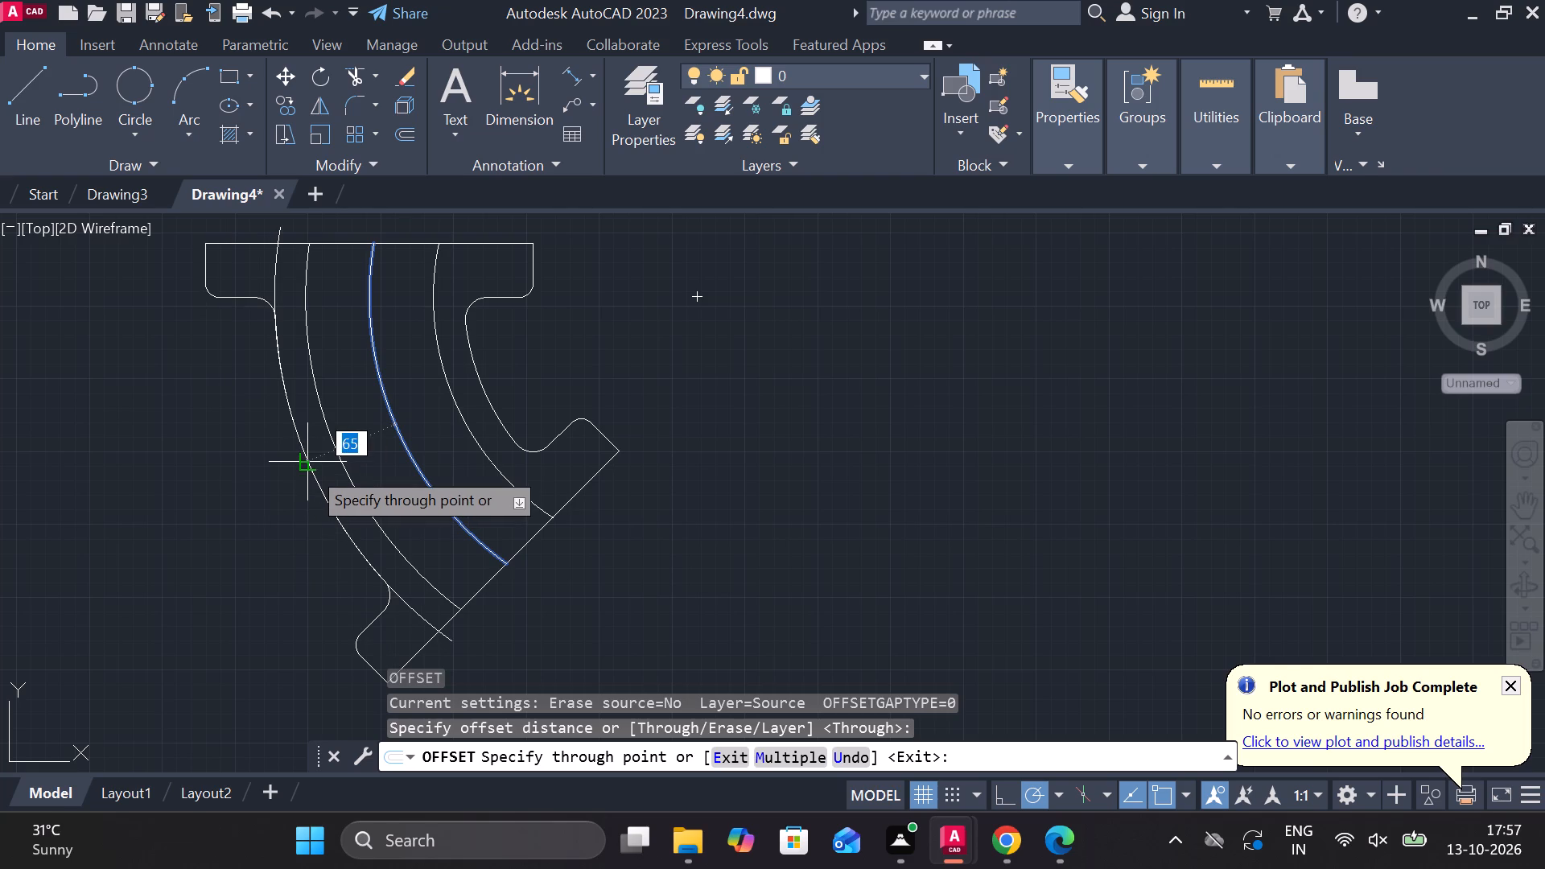
pyautogui.scroll(3, 309, 467)
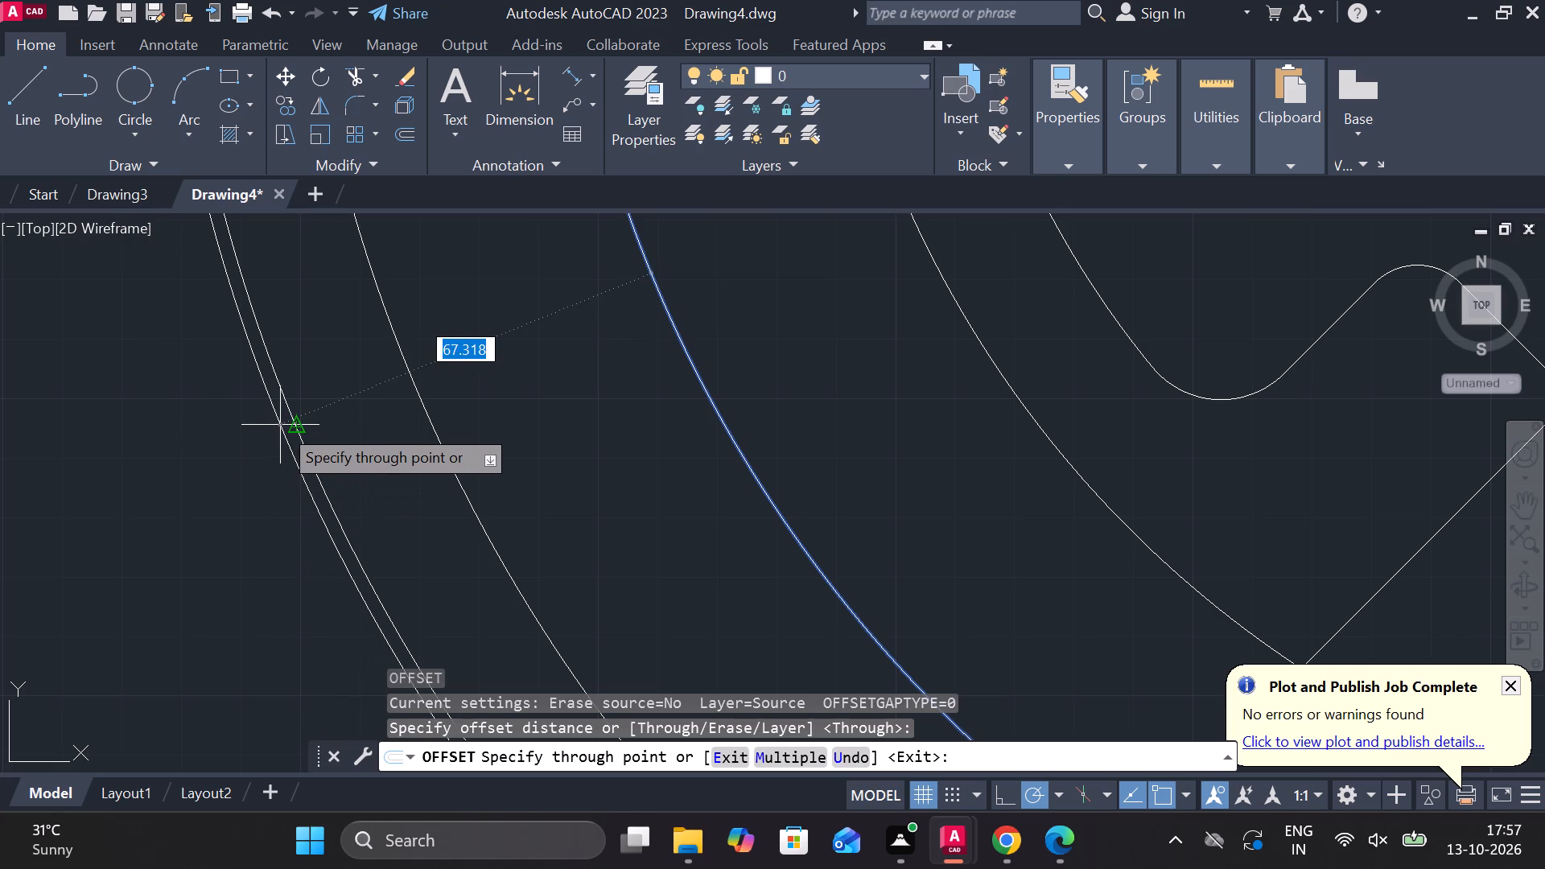
pyautogui.write('60')
pyautogui.press('BackSpace')
pyautogui.press('9')
pyautogui.press('BackSpace')
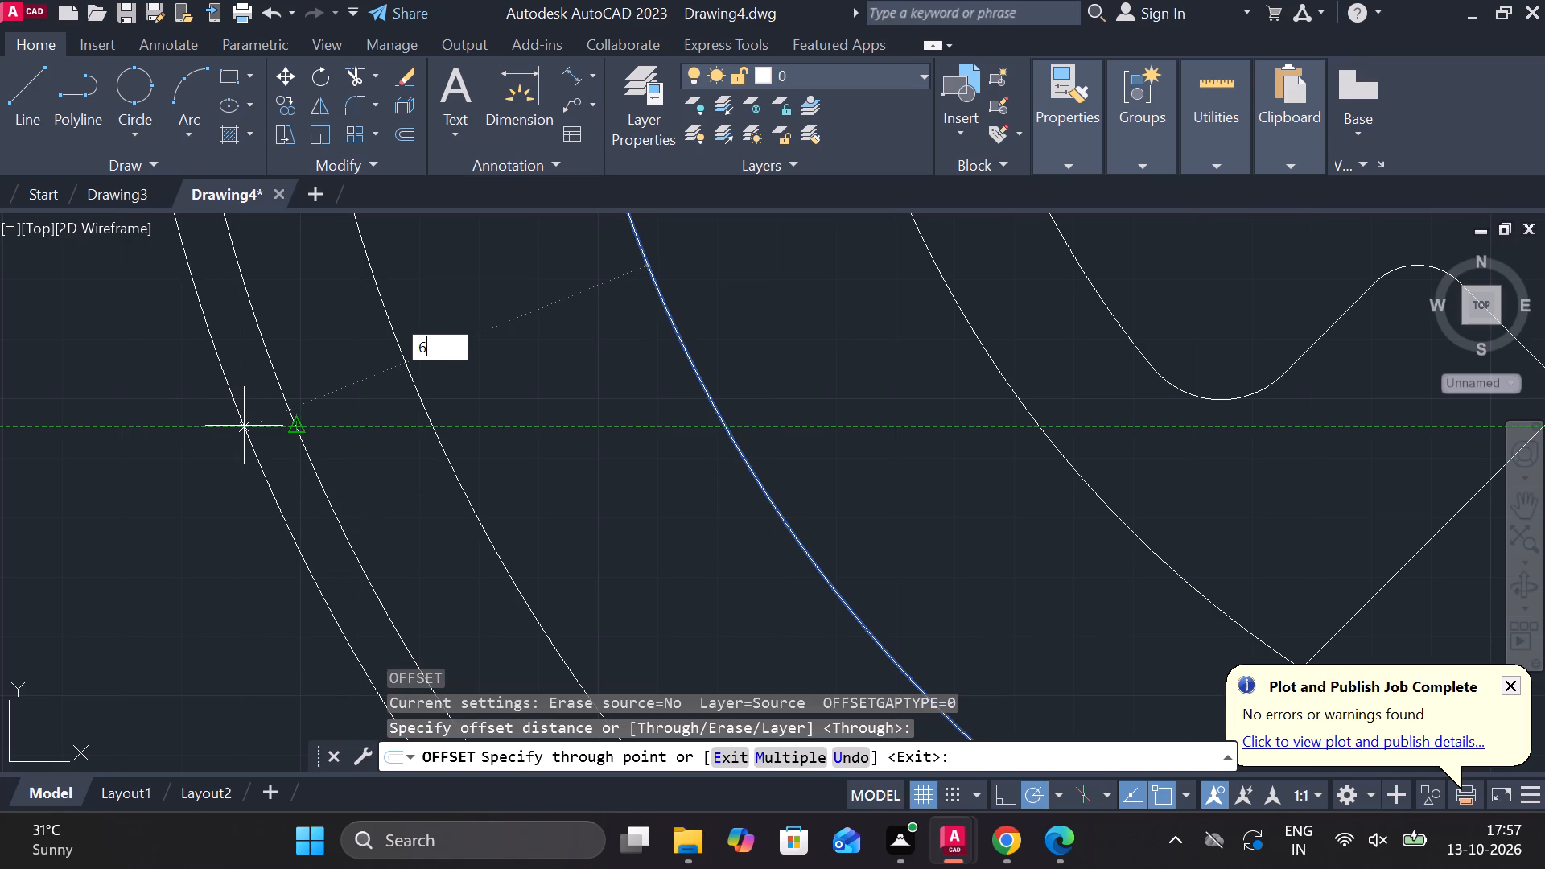
pyautogui.write('8.5')
pyautogui.press('Return')
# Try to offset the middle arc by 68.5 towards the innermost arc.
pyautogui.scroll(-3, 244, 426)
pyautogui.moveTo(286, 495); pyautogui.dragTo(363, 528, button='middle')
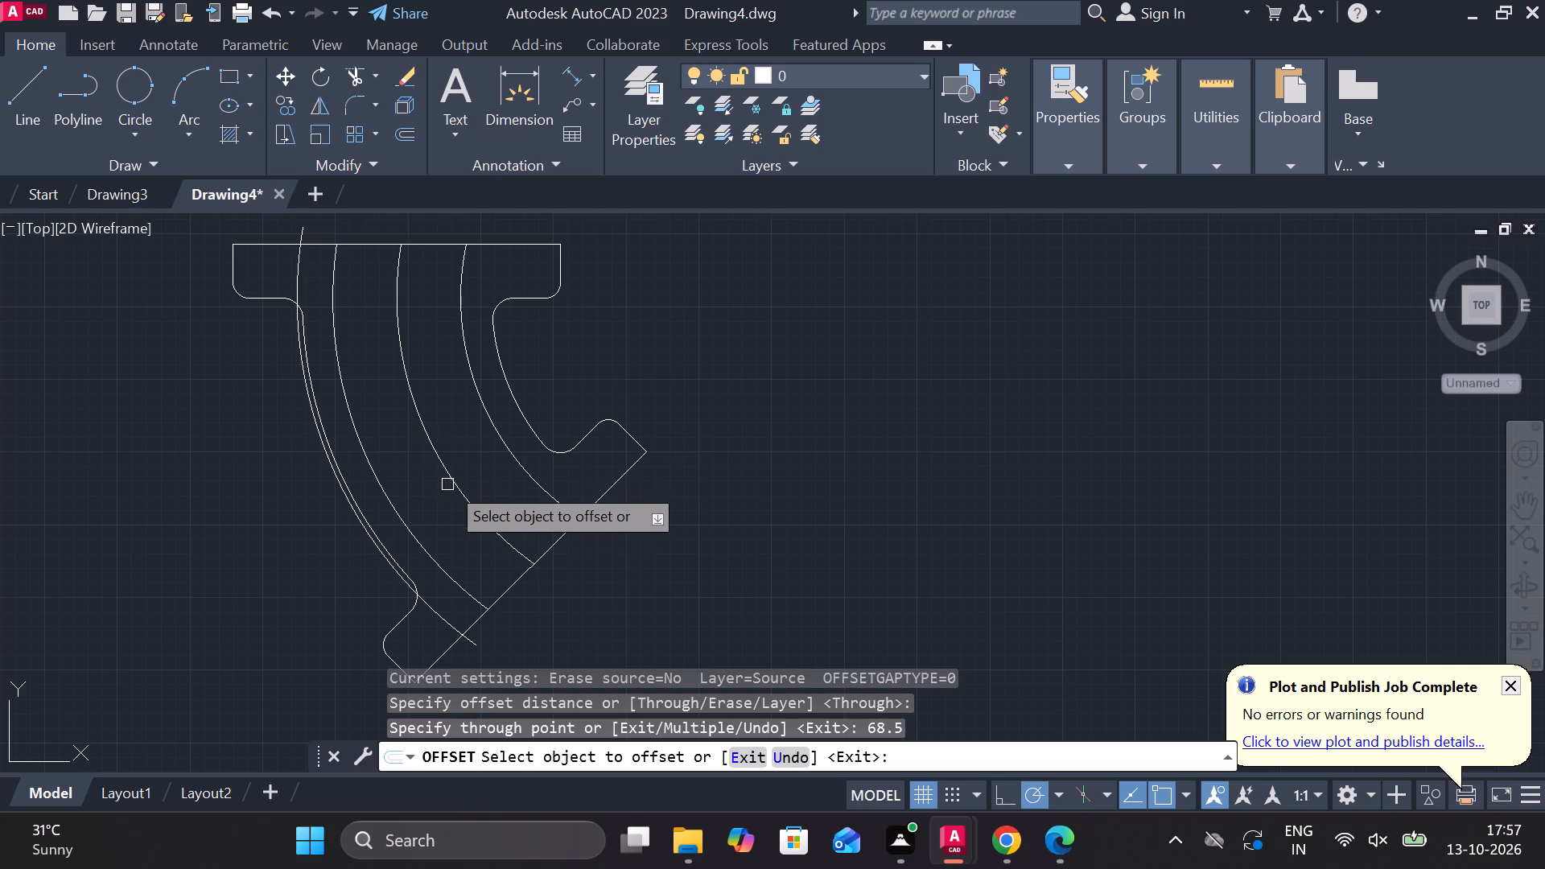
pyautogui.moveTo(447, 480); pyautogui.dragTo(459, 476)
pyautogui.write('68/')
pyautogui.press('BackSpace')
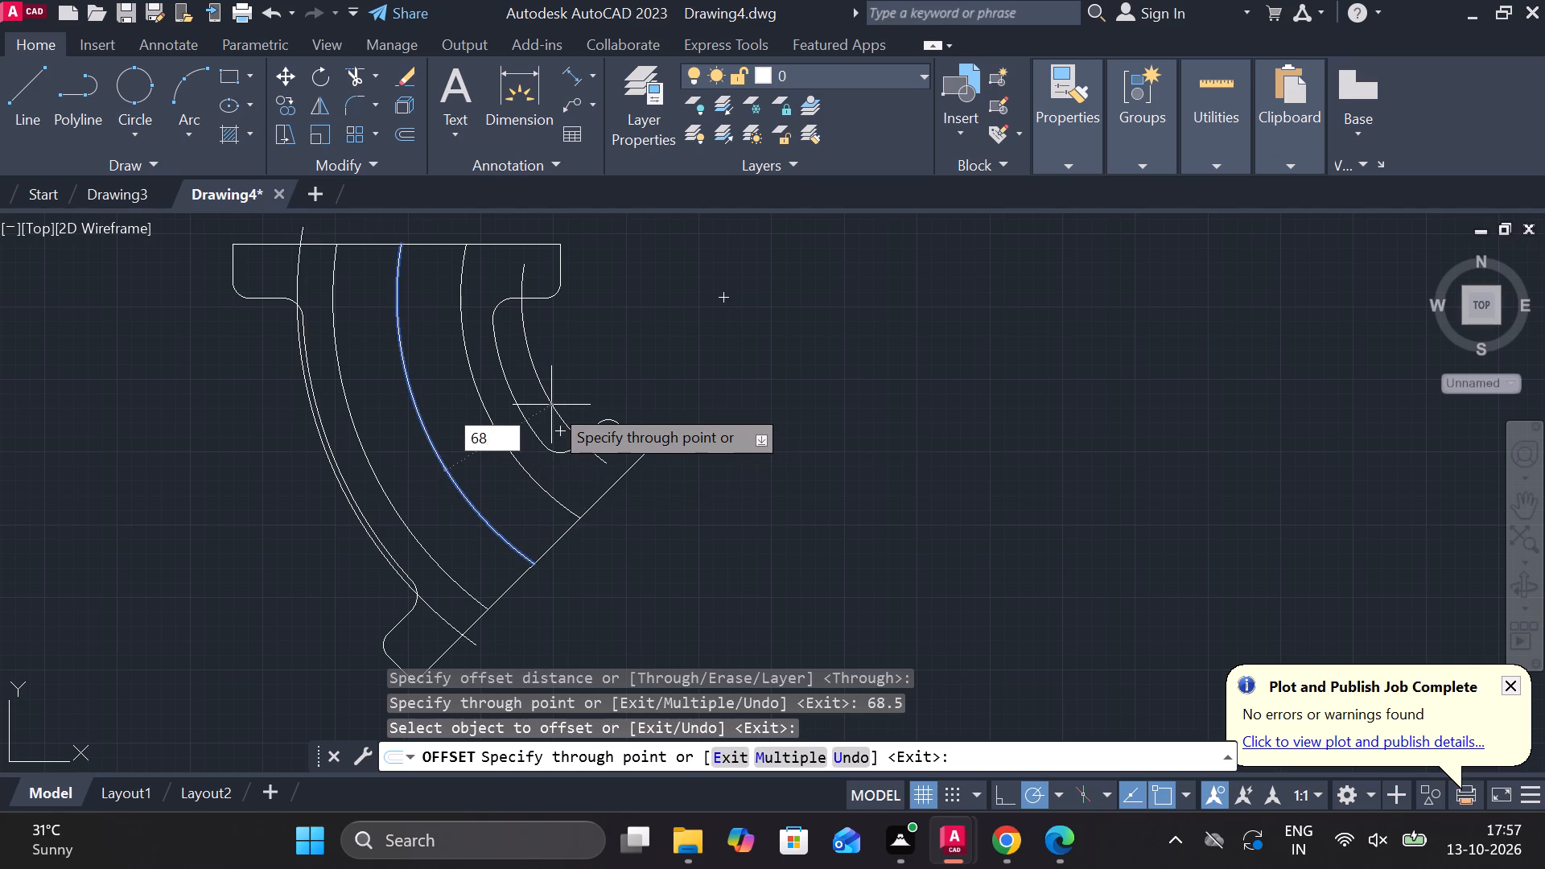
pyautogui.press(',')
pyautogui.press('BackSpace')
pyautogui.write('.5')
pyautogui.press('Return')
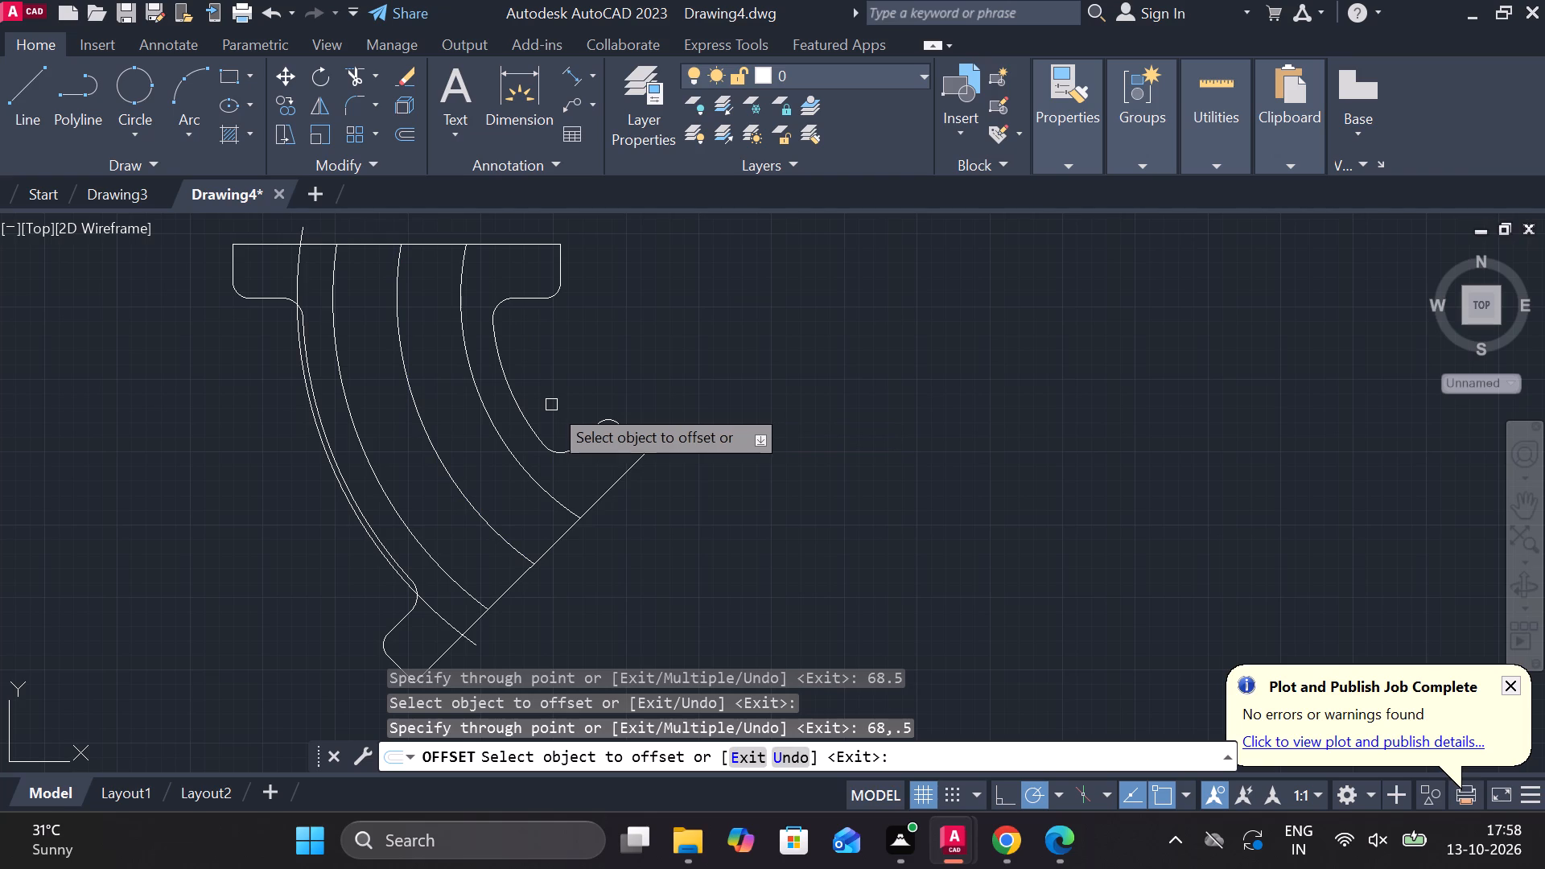
# Offset the middle arc by 68.5 towards the innermost arc and end the Offset command.
pyautogui.click(426, 447)
pyautogui.write('68.5')
pyautogui.press('Return')
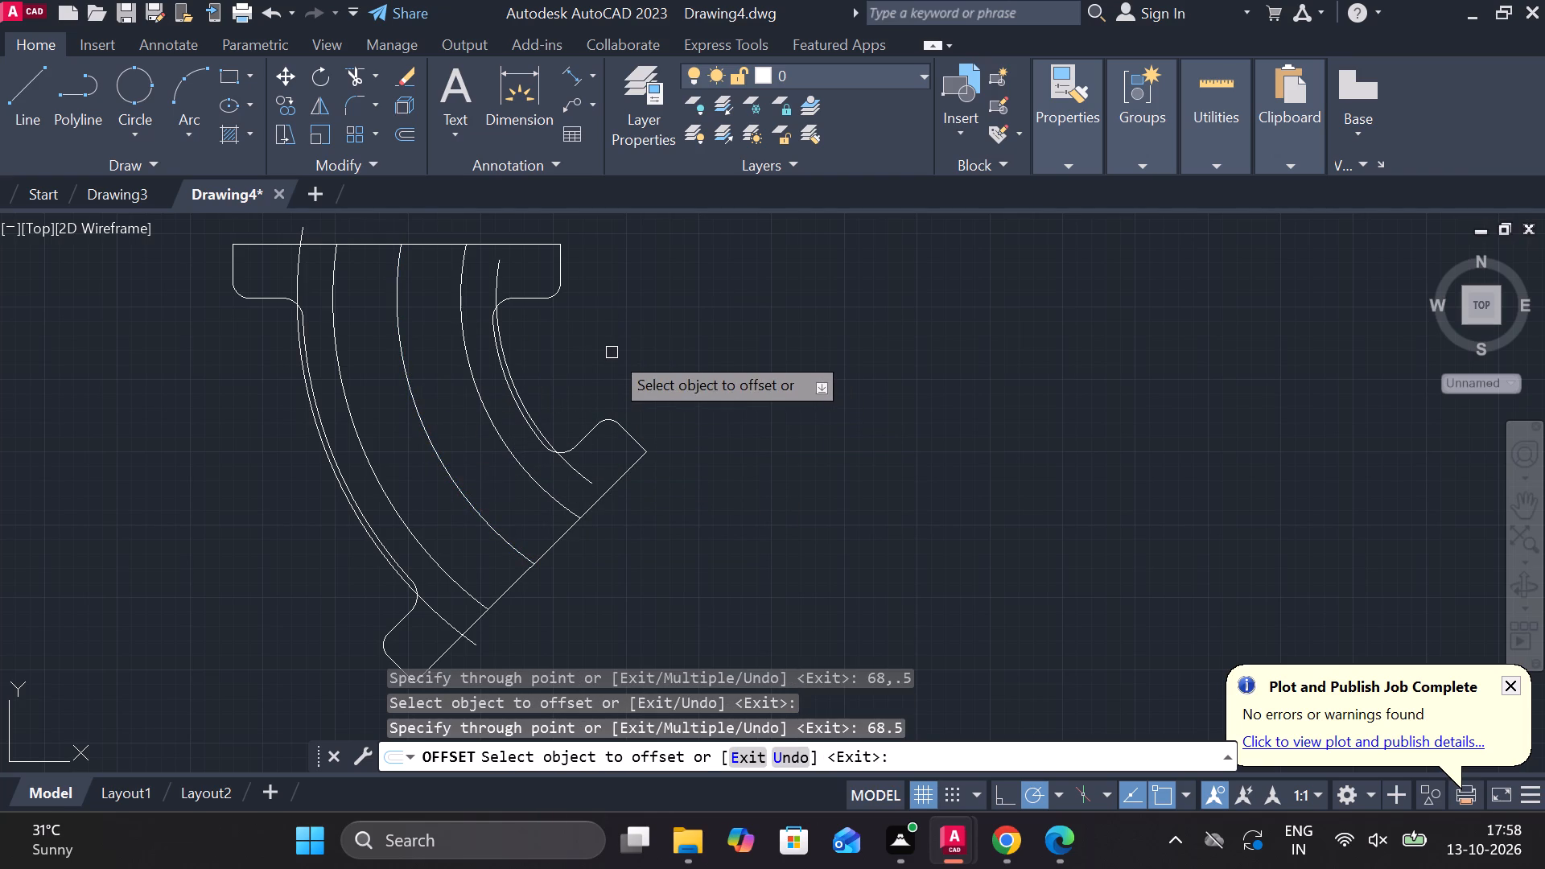
pyautogui.scroll(1, 525, 381)
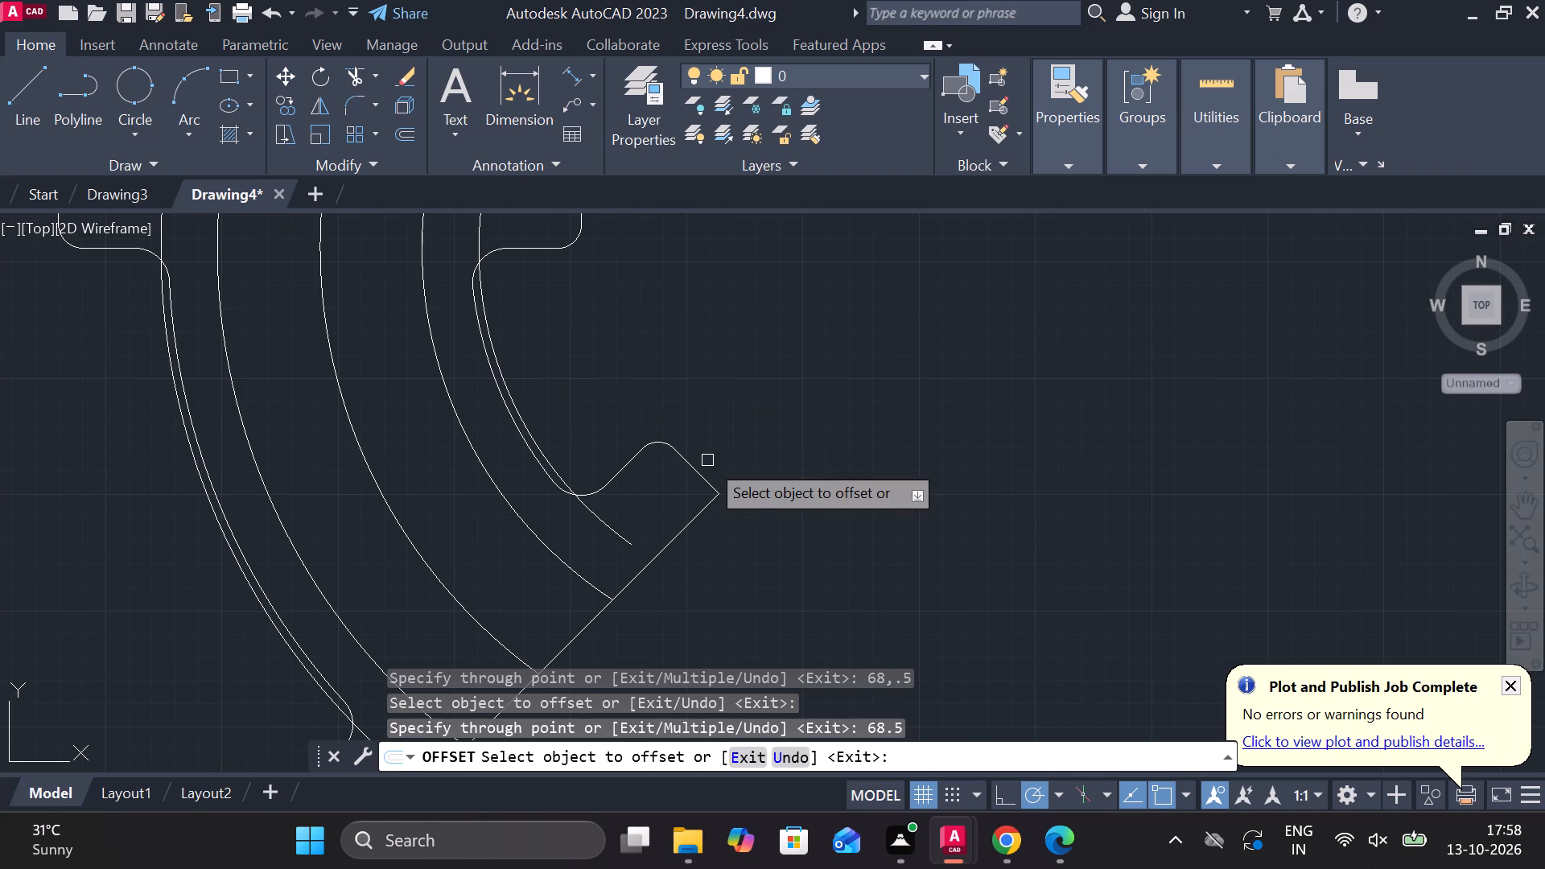
pyautogui.press('Escape')
# Check the aligned distance between the outer and inner arcs midway along the bend, without placing the dimension.
pyautogui.click(576, 78)
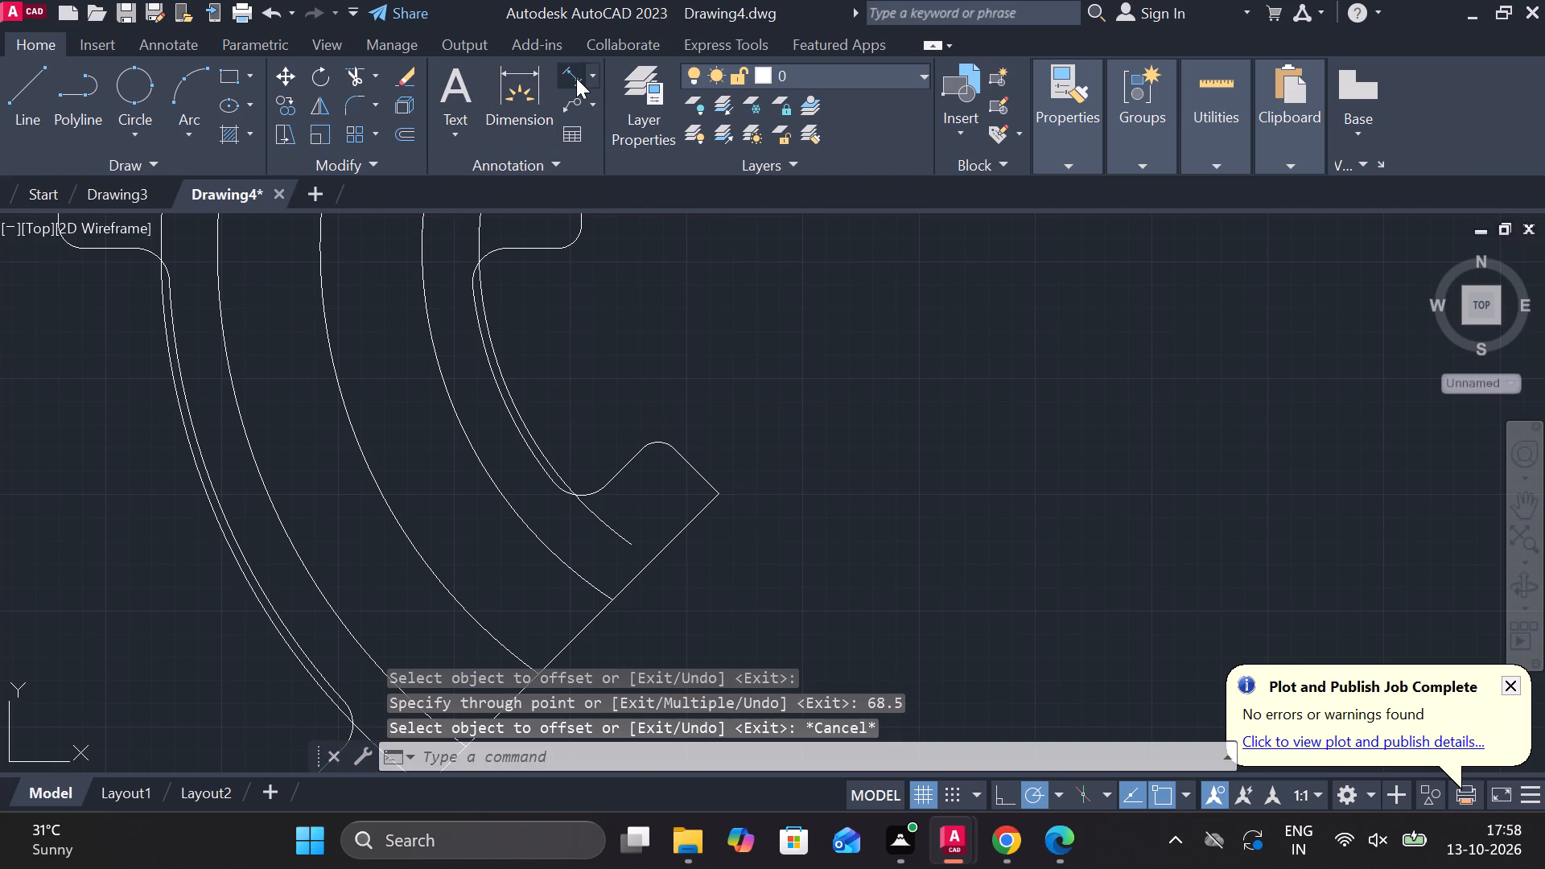
pyautogui.click(220, 529)
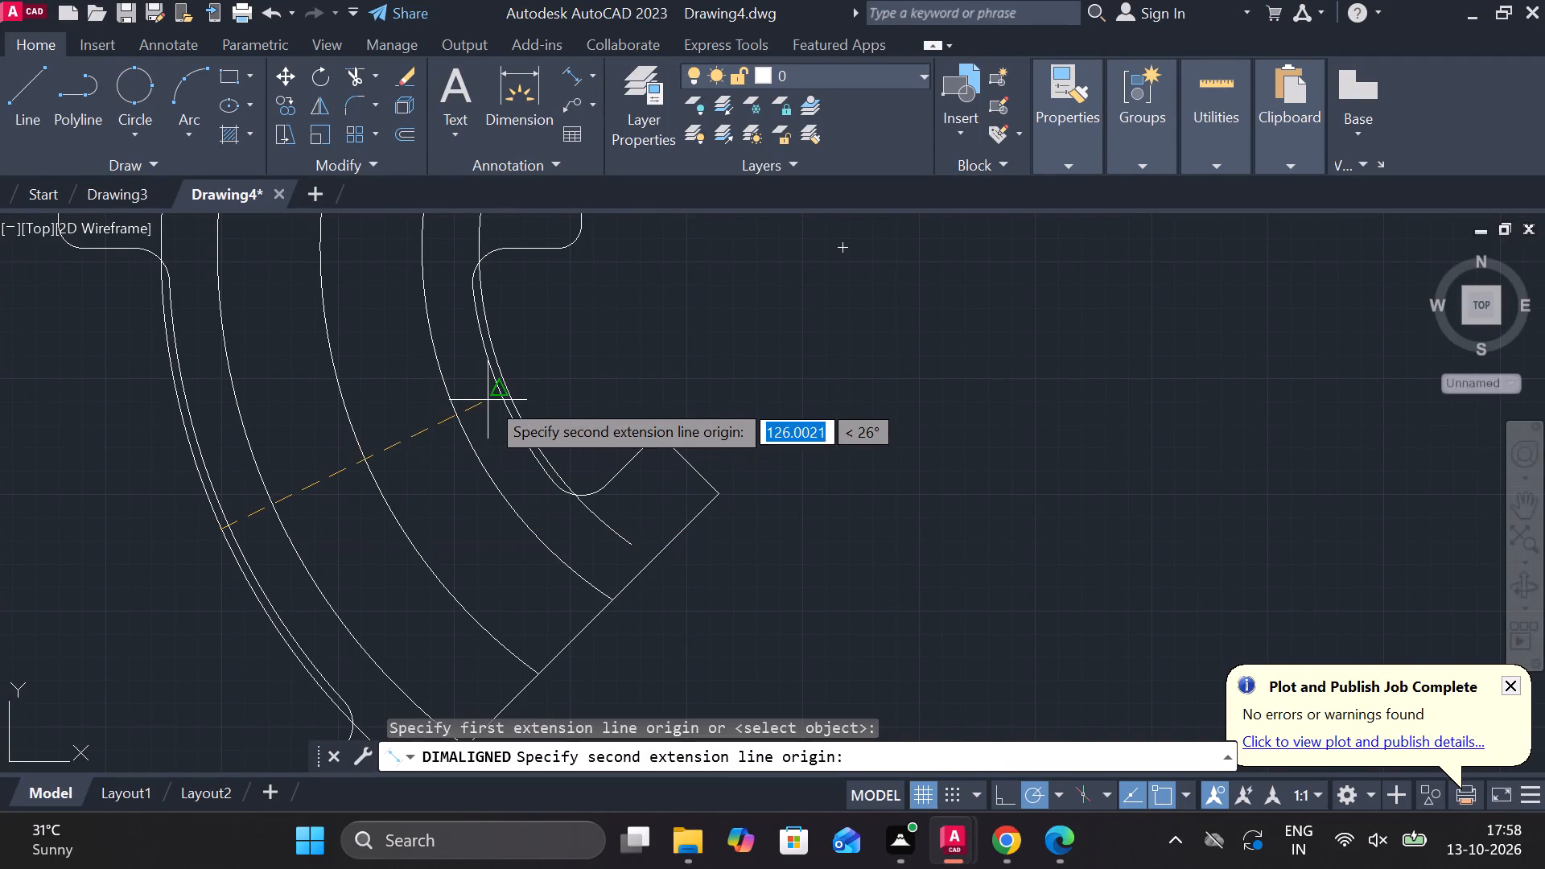
pyautogui.click(511, 392)
pyautogui.scroll(3, 362, 384)
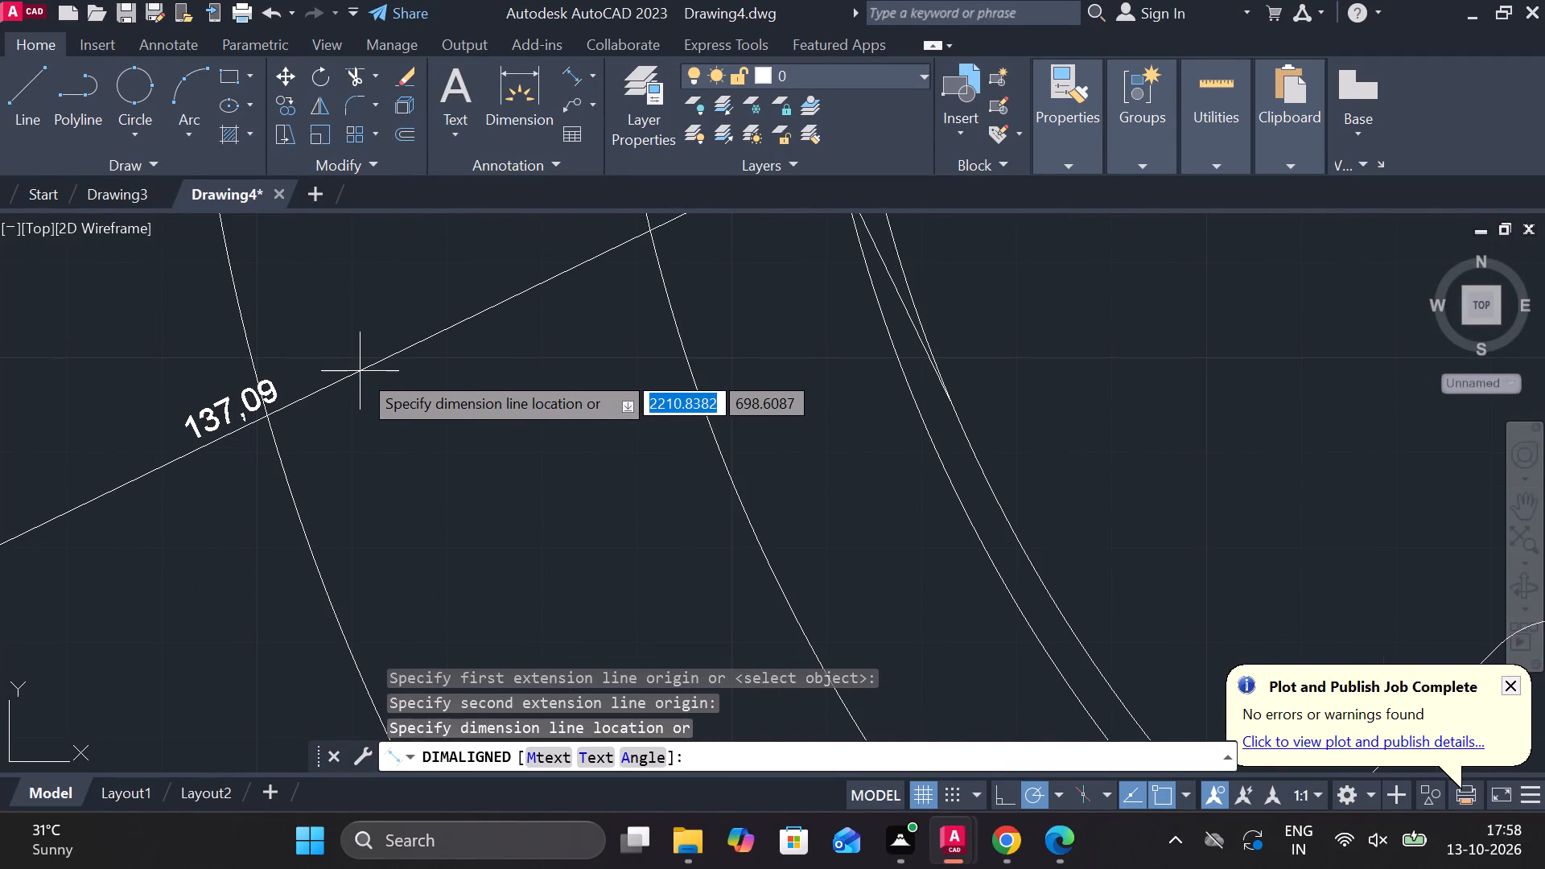
pyautogui.scroll(-2, 477, 409)
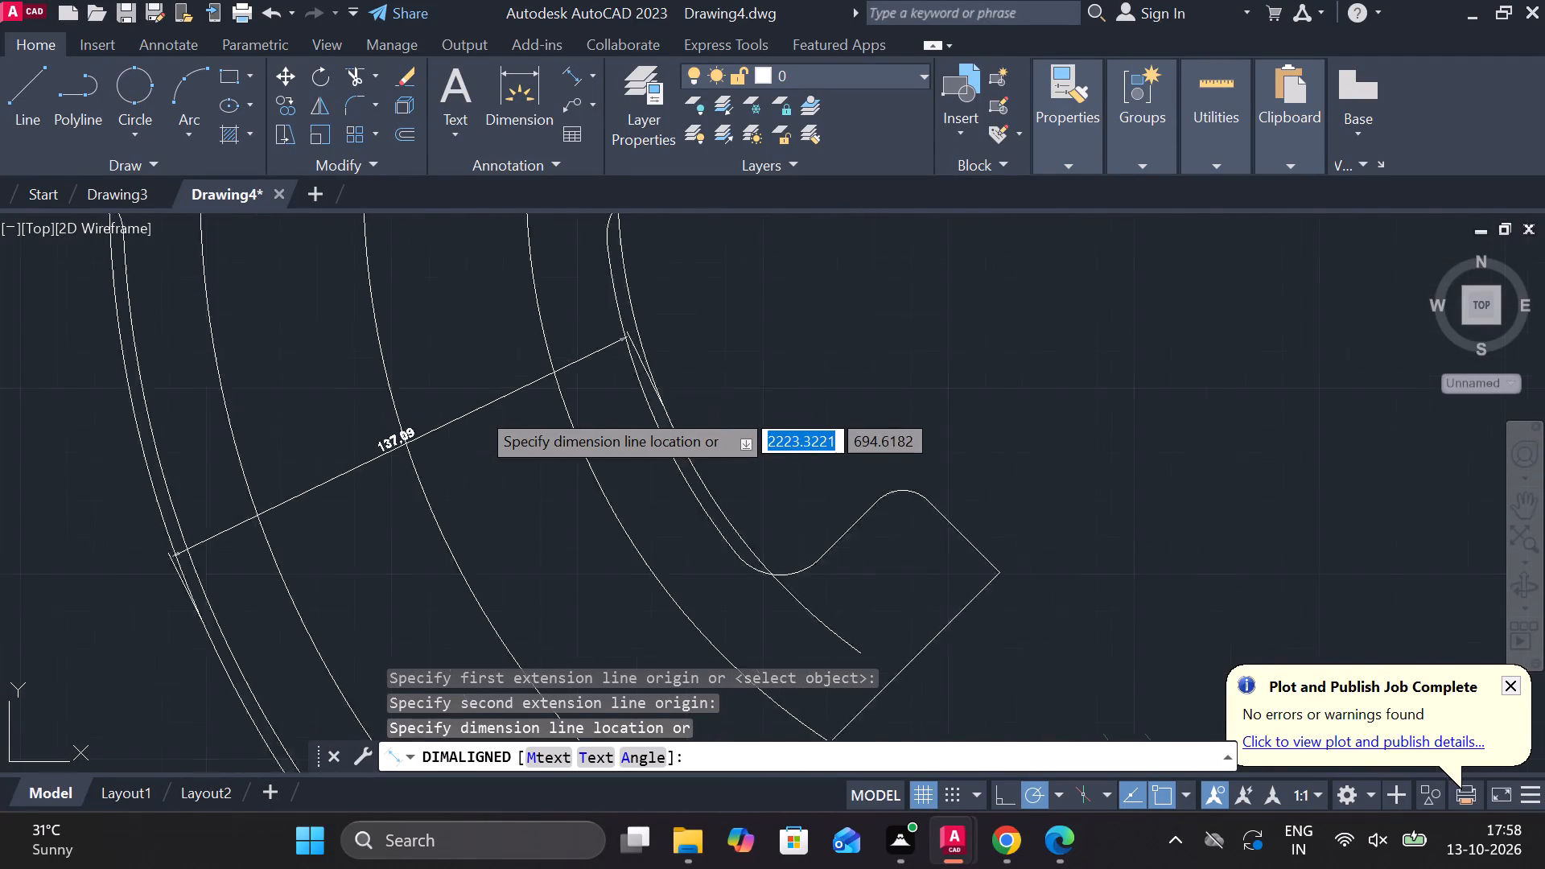
pyautogui.scroll(-1, 478, 409)
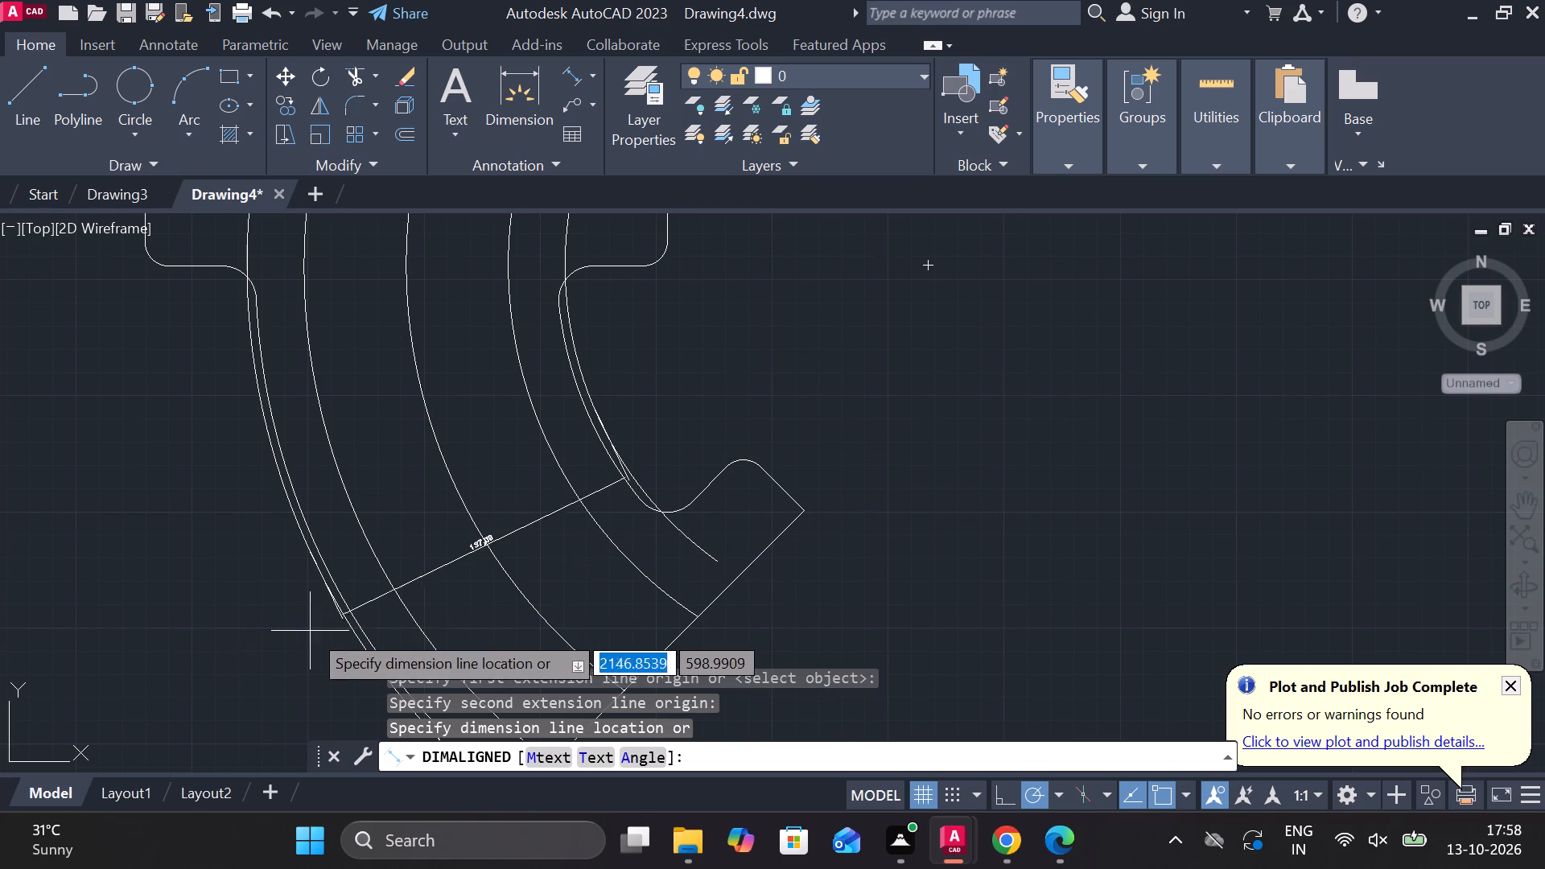
pyautogui.scroll(1, 418, 461)
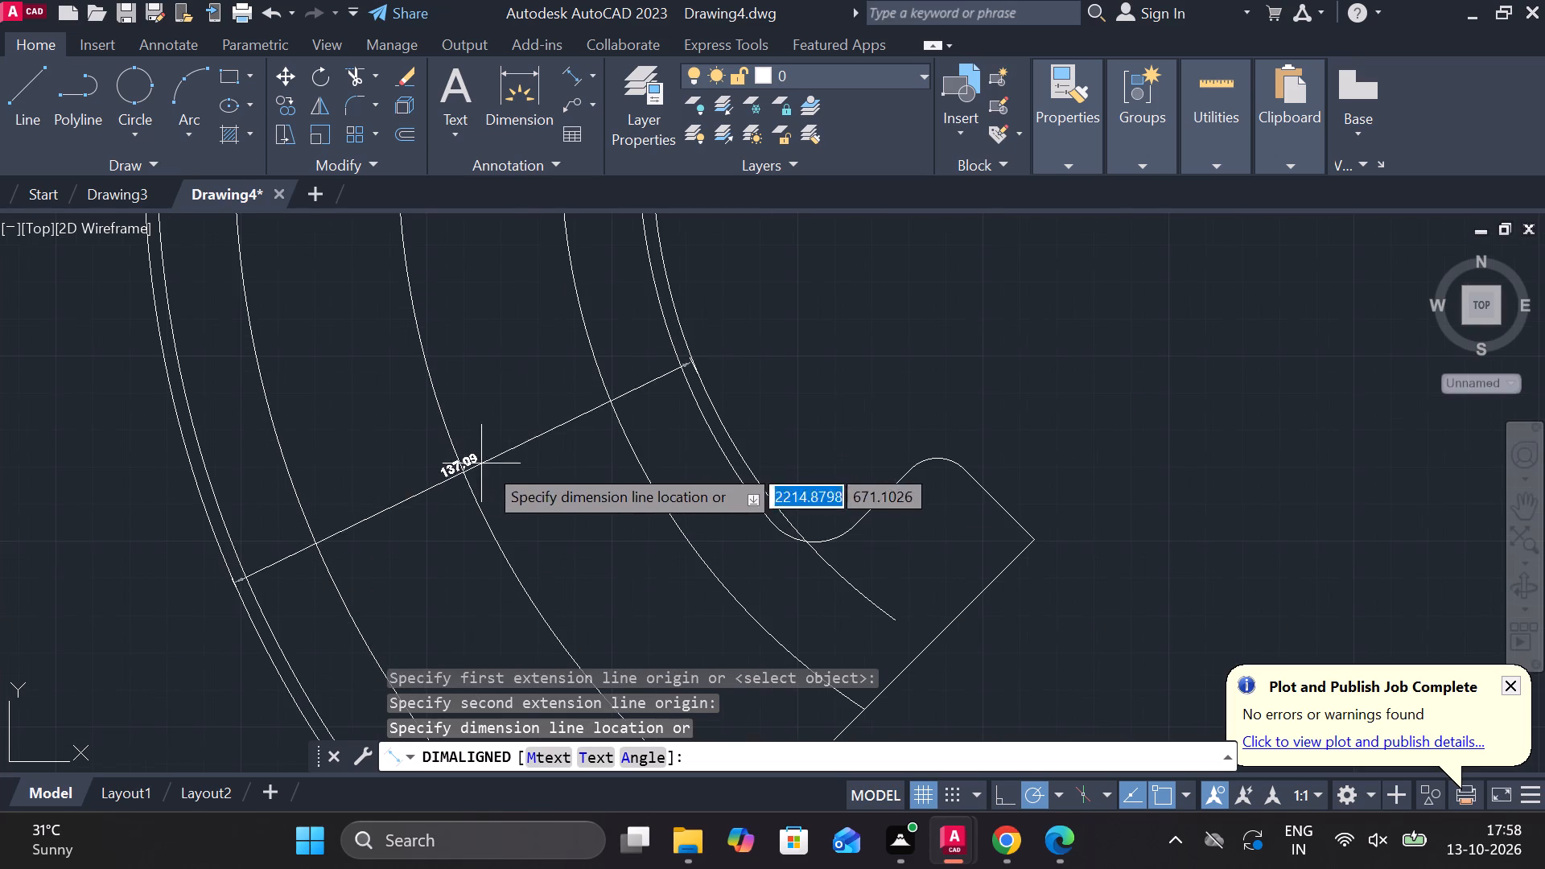
pyautogui.scroll(-1, 699, 382)
pyautogui.press('Escape')
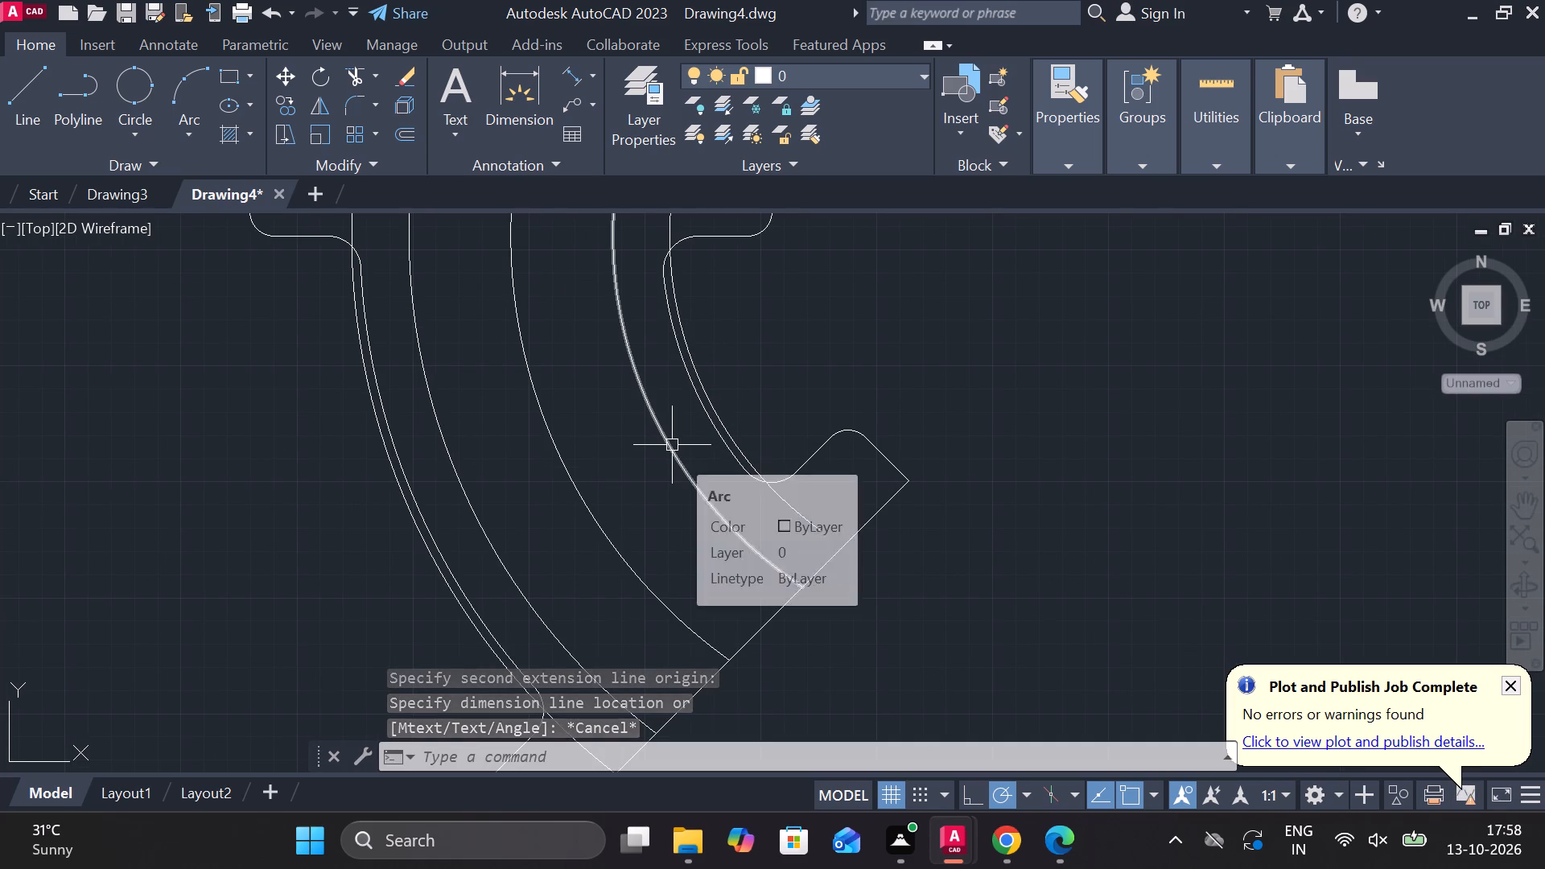
# Undo the 68.5 offsets of the middle arc, back to the five-arc figure with finished fillets.
pyautogui.scroll(-1, 672, 445)
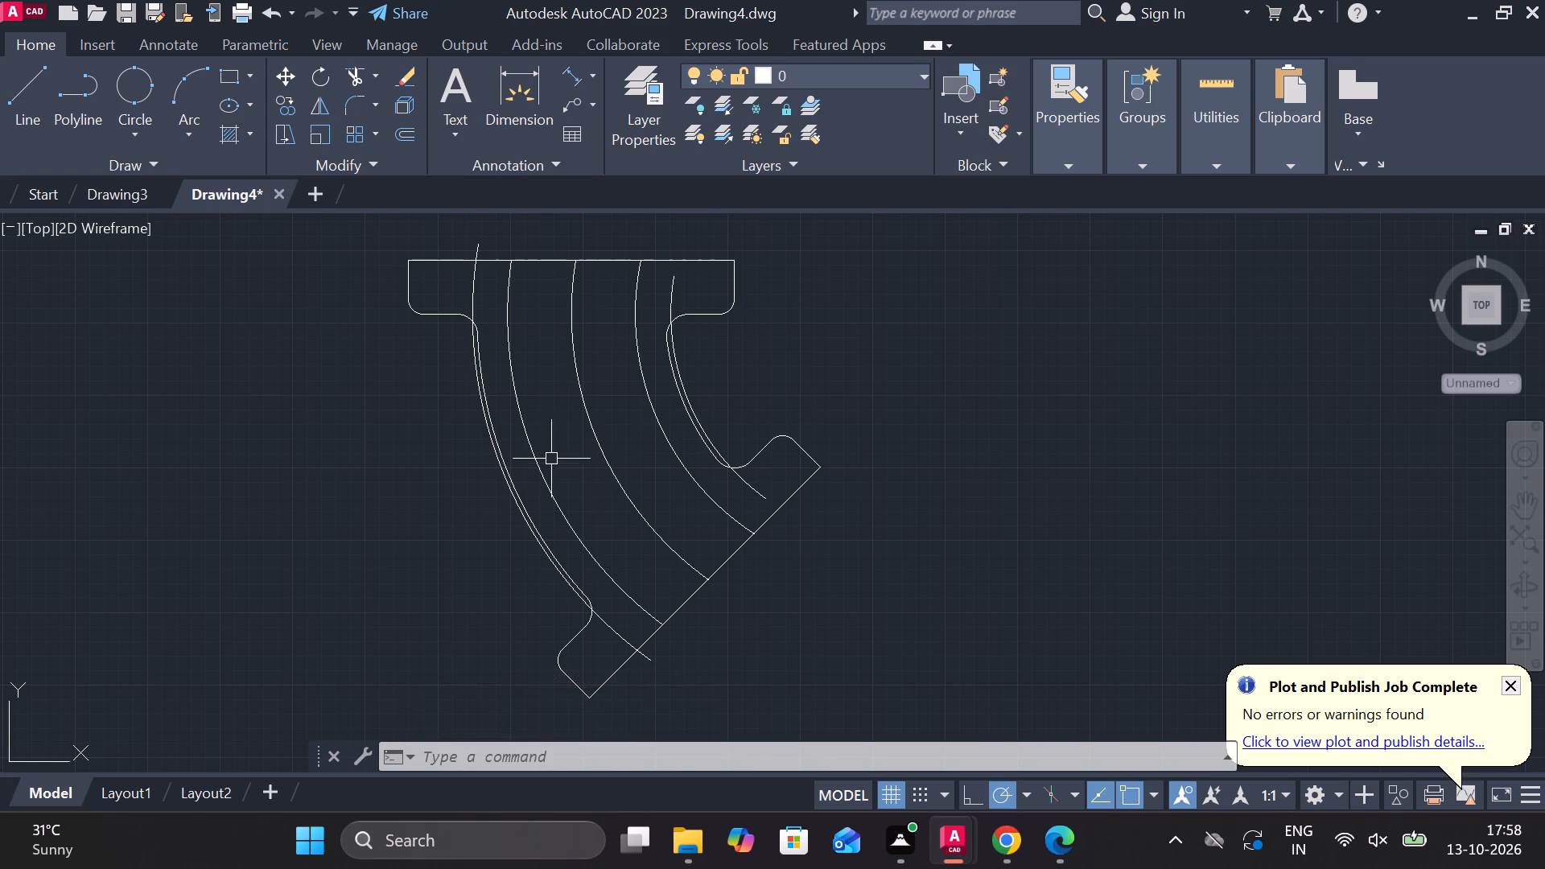
pyautogui.scroll(1, 611, 417)
pyautogui.scroll(-2, 635, 419)
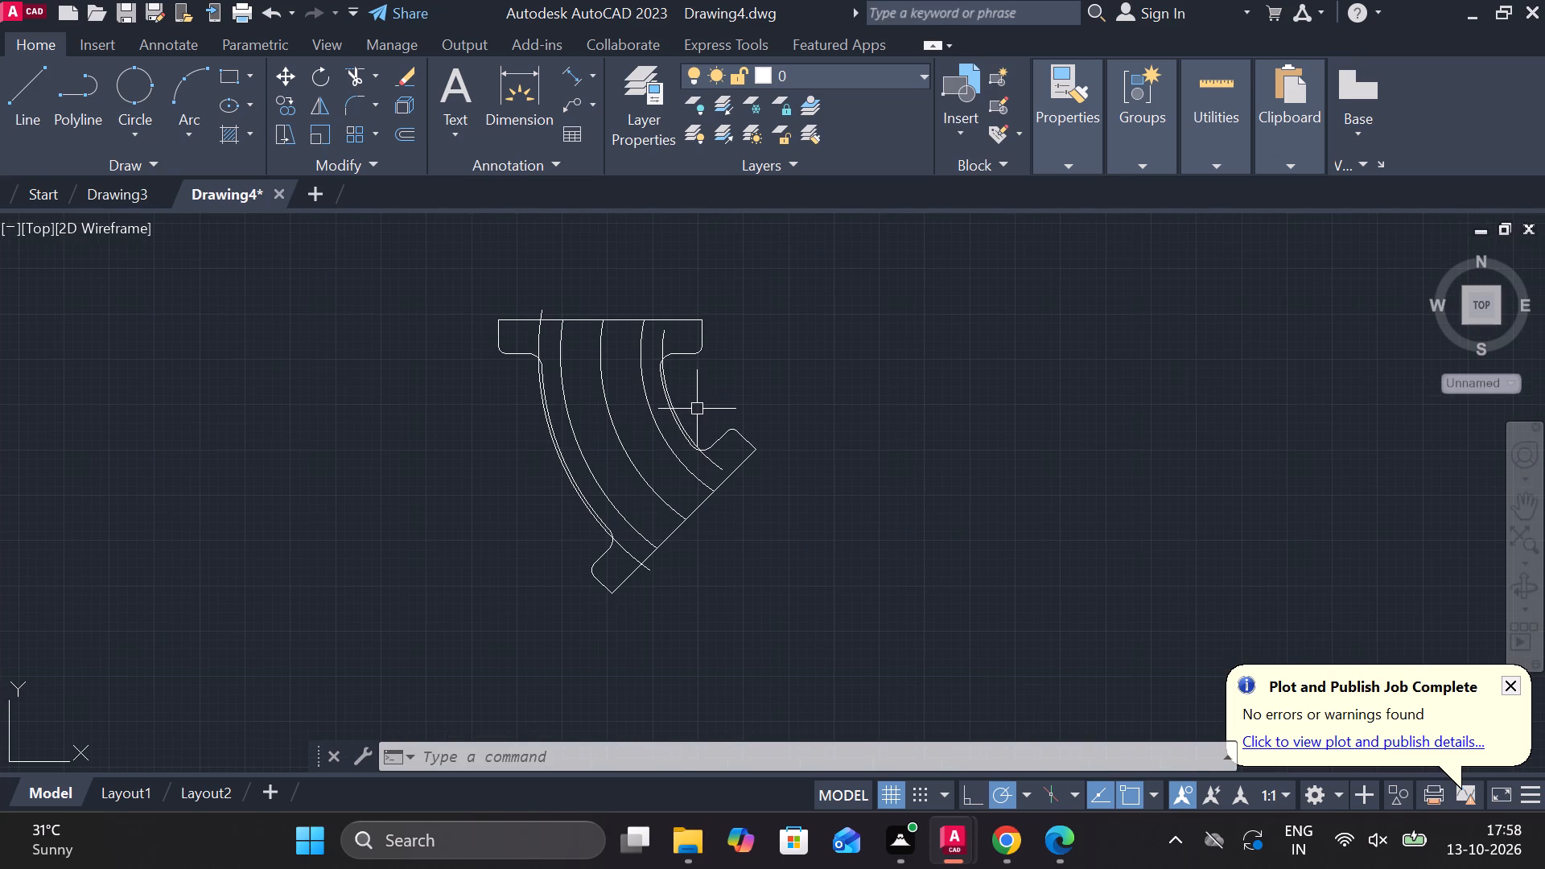
pyautogui.scroll(1, 682, 448)
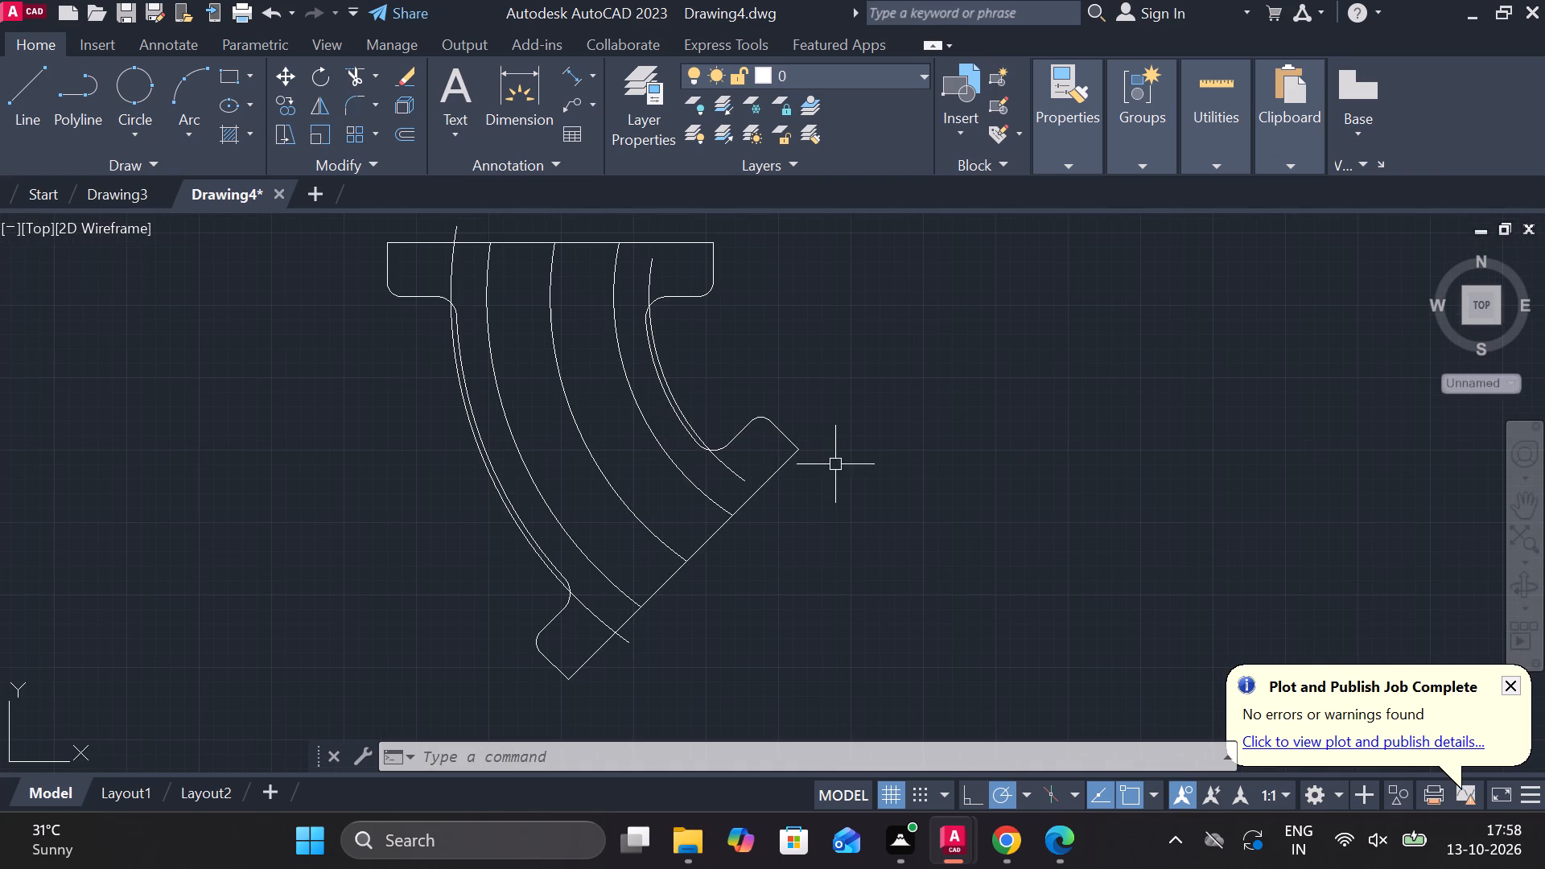
pyautogui.scroll(1, 578, 640)
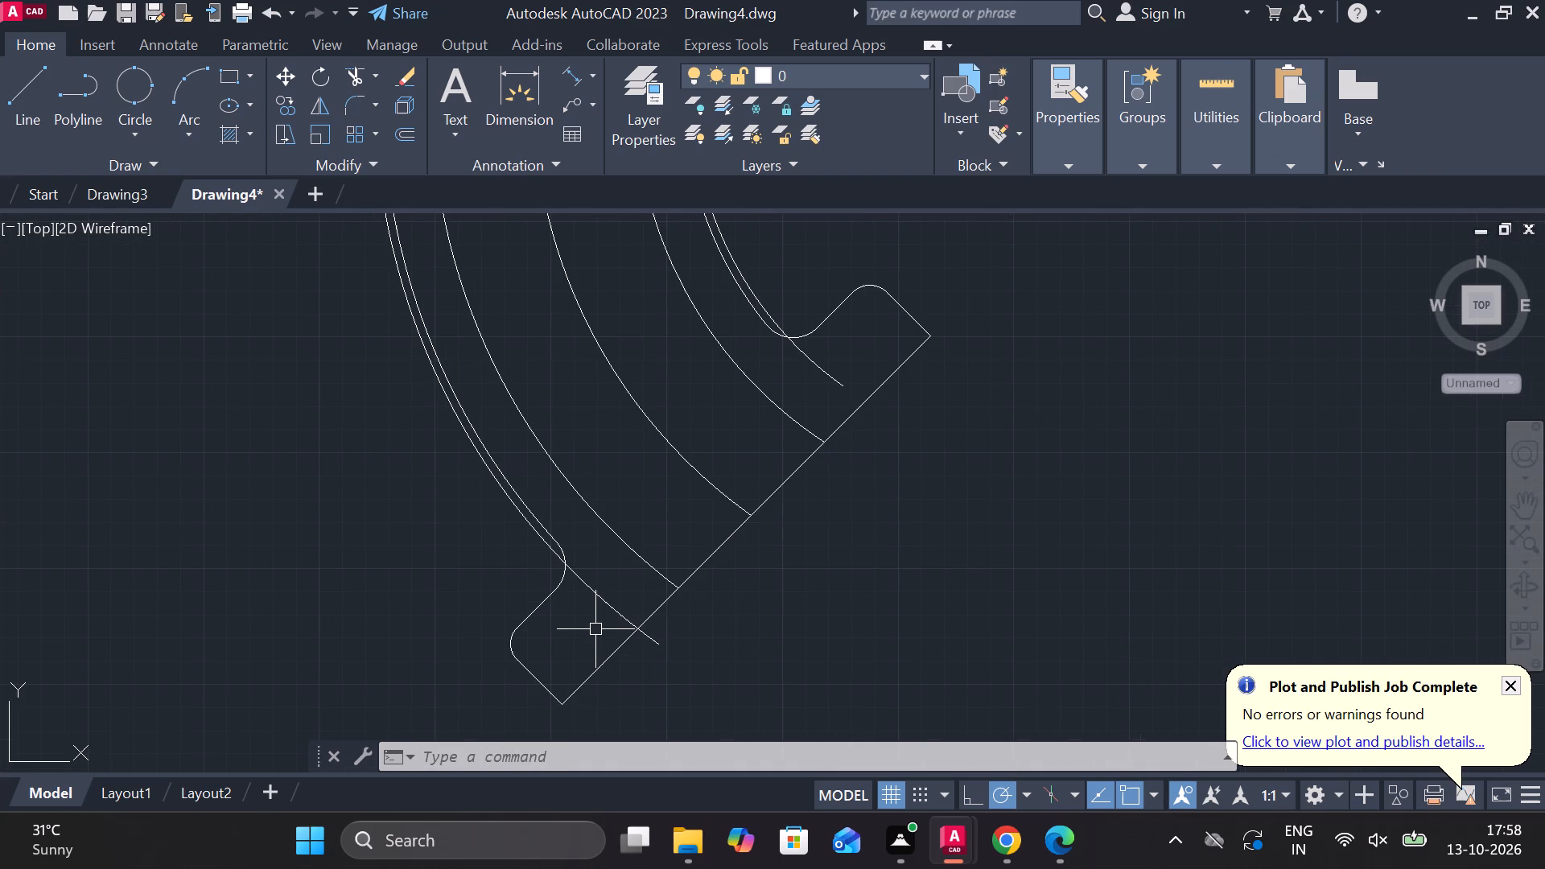
pyautogui.hotkey('ctrl', 'z')
pyautogui.hotkey('ctrl', 'z')
pyautogui.hotkey('ctrl', 'z')
pyautogui.hotkey('ctrl', 'z')
pyautogui.hotkey('ctrl', 'z')
pyautogui.hotkey('ctrl', 'z')
pyautogui.hotkey('ctrl', 'z')
pyautogui.hotkey('ctrl', 'z')
pyautogui.hotkey('ctrl', 'z')
pyautogui.hotkey('ctrl', 'z')
pyautogui.hotkey('ctrl', 'z')
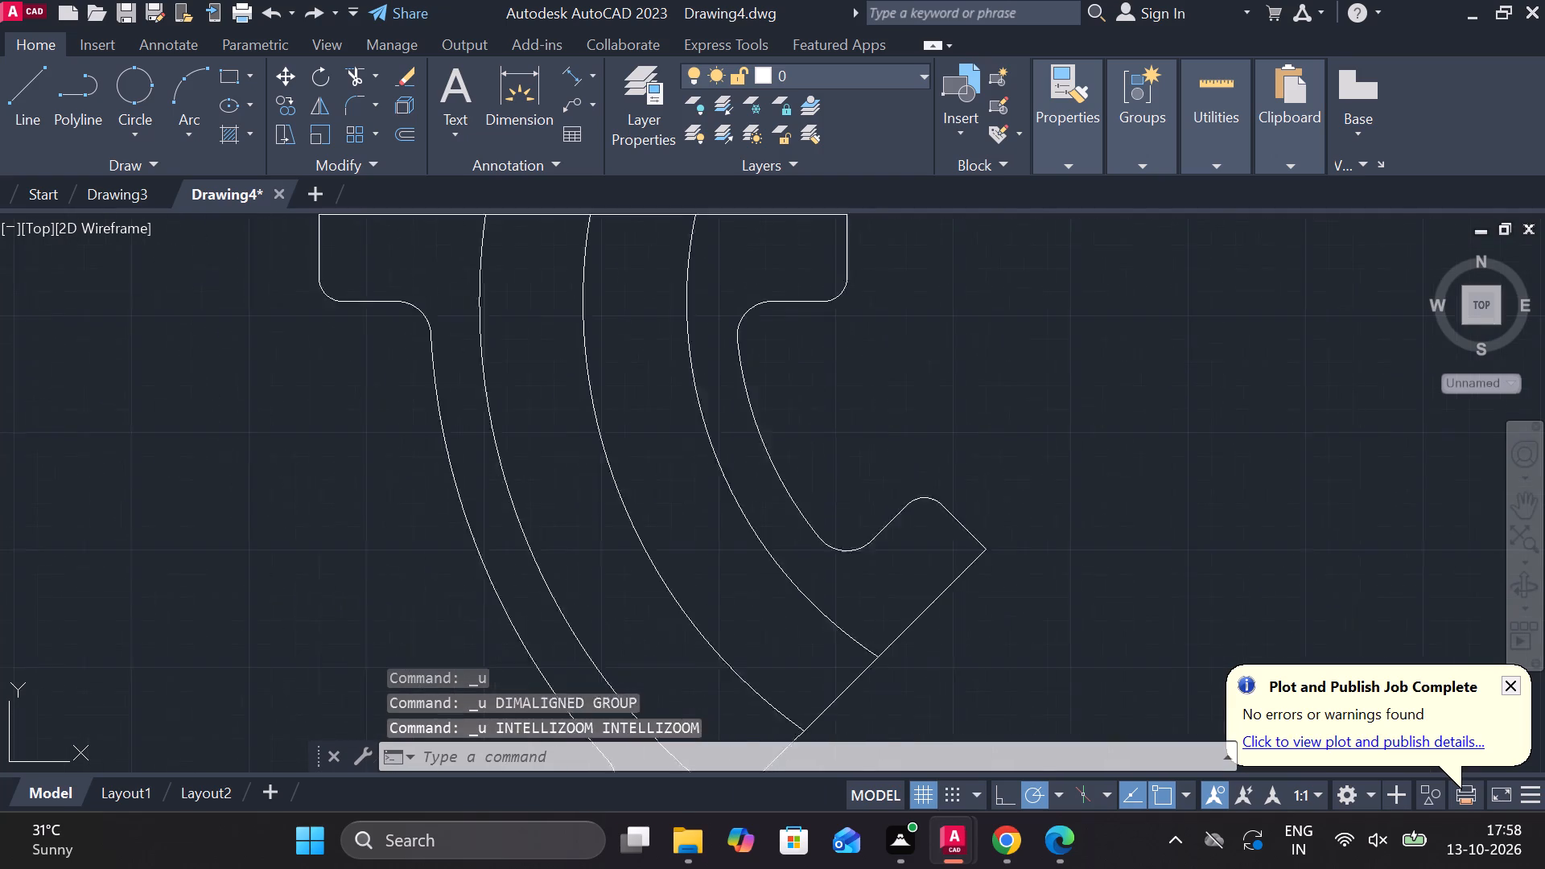
# Undo the erasing, extending, filleting and trimming on the diagonal strip, back to its square corners and full-length arcs crossing it.
pyautogui.hotkey('ctrl', 'z')
pyautogui.hotkey('ctrl', 'z')
pyautogui.hotkey('ctrl', 'z')
pyautogui.hotkey('ctrl', 'z')
pyautogui.hotkey('ctrl', 'z')
pyautogui.hotkey('ctrl', 'z')
pyautogui.hotkey('ctrl', 'z')
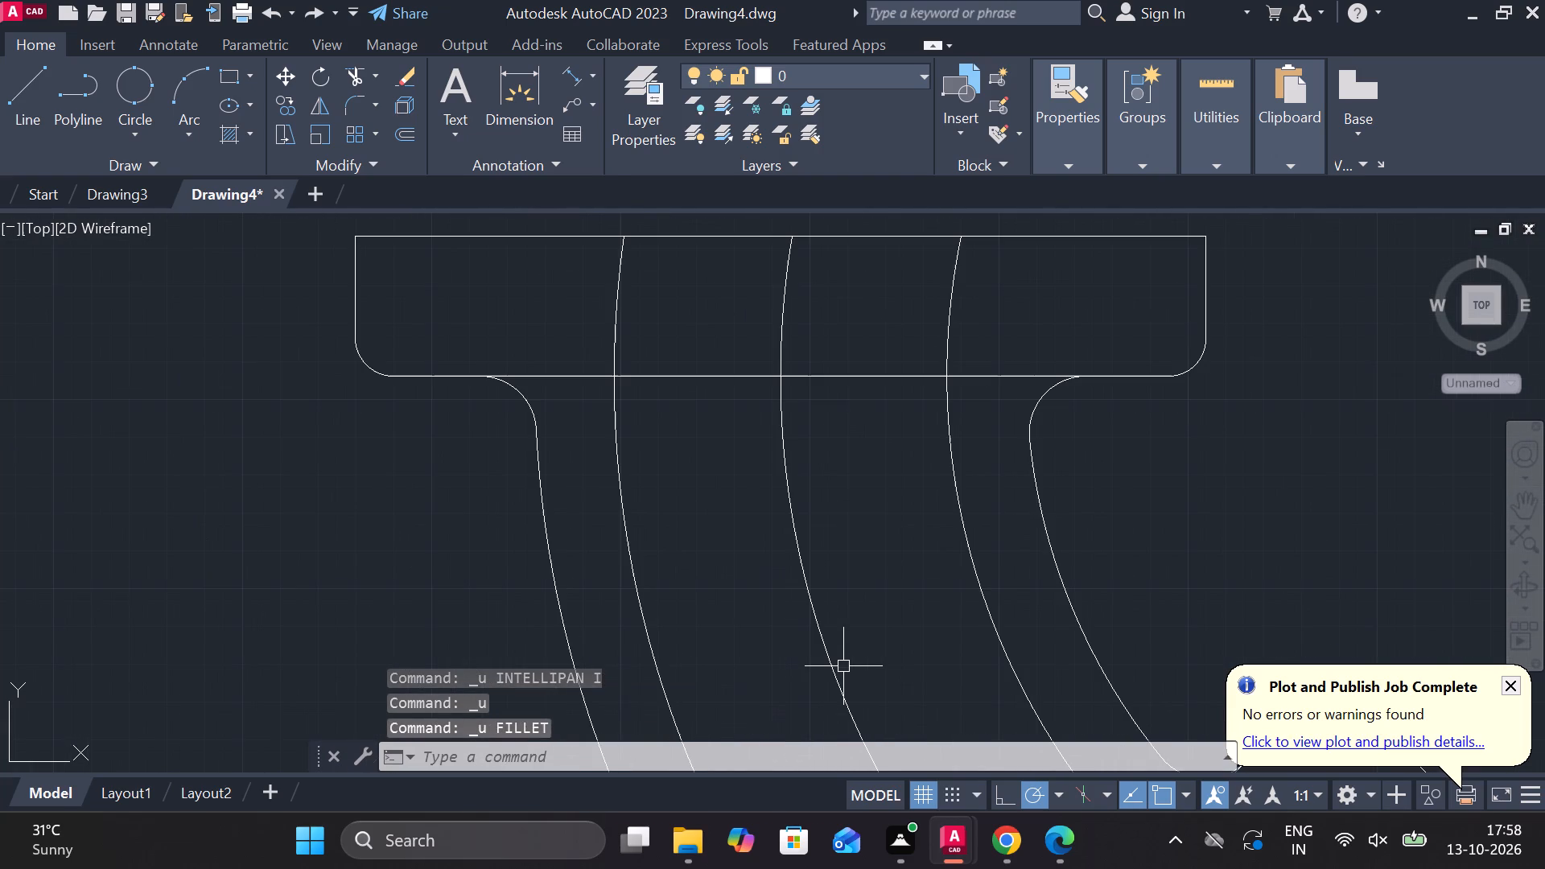
pyautogui.hotkey('ctrl', 'z')
pyautogui.hotkey('ctrl', 'z')
pyautogui.hotkey('ctrl', 'z')
pyautogui.hotkey('ctrl', 'z')
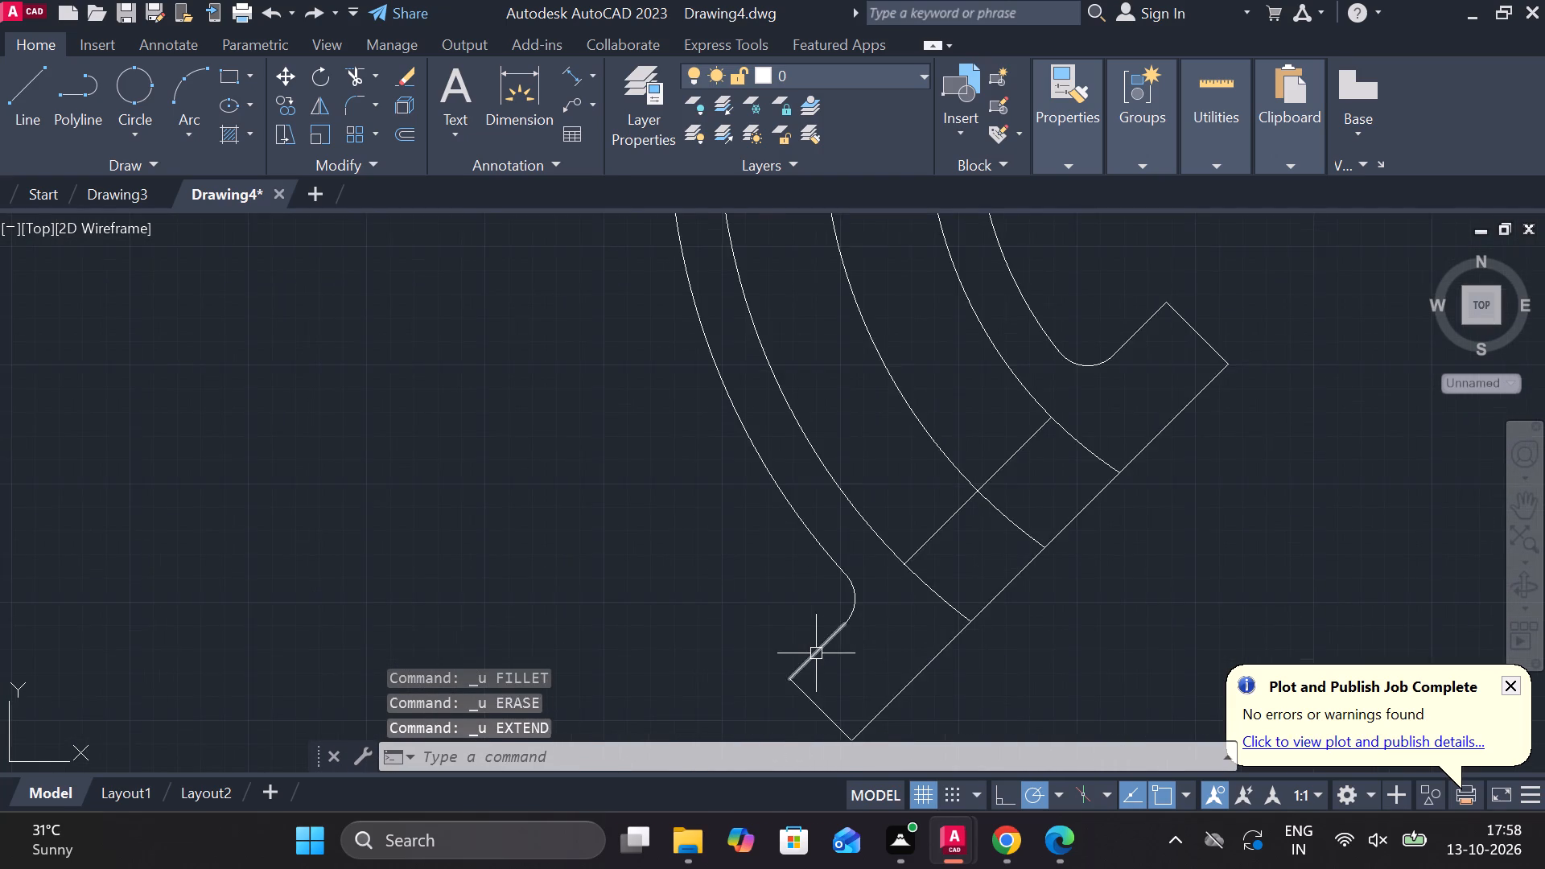
pyautogui.hotkey('ctrl', 'z')
pyautogui.hotkey('ctrl', 'z')
pyautogui.hotkey('ctrl', 'z')
pyautogui.hotkey('ctrl', 'z')
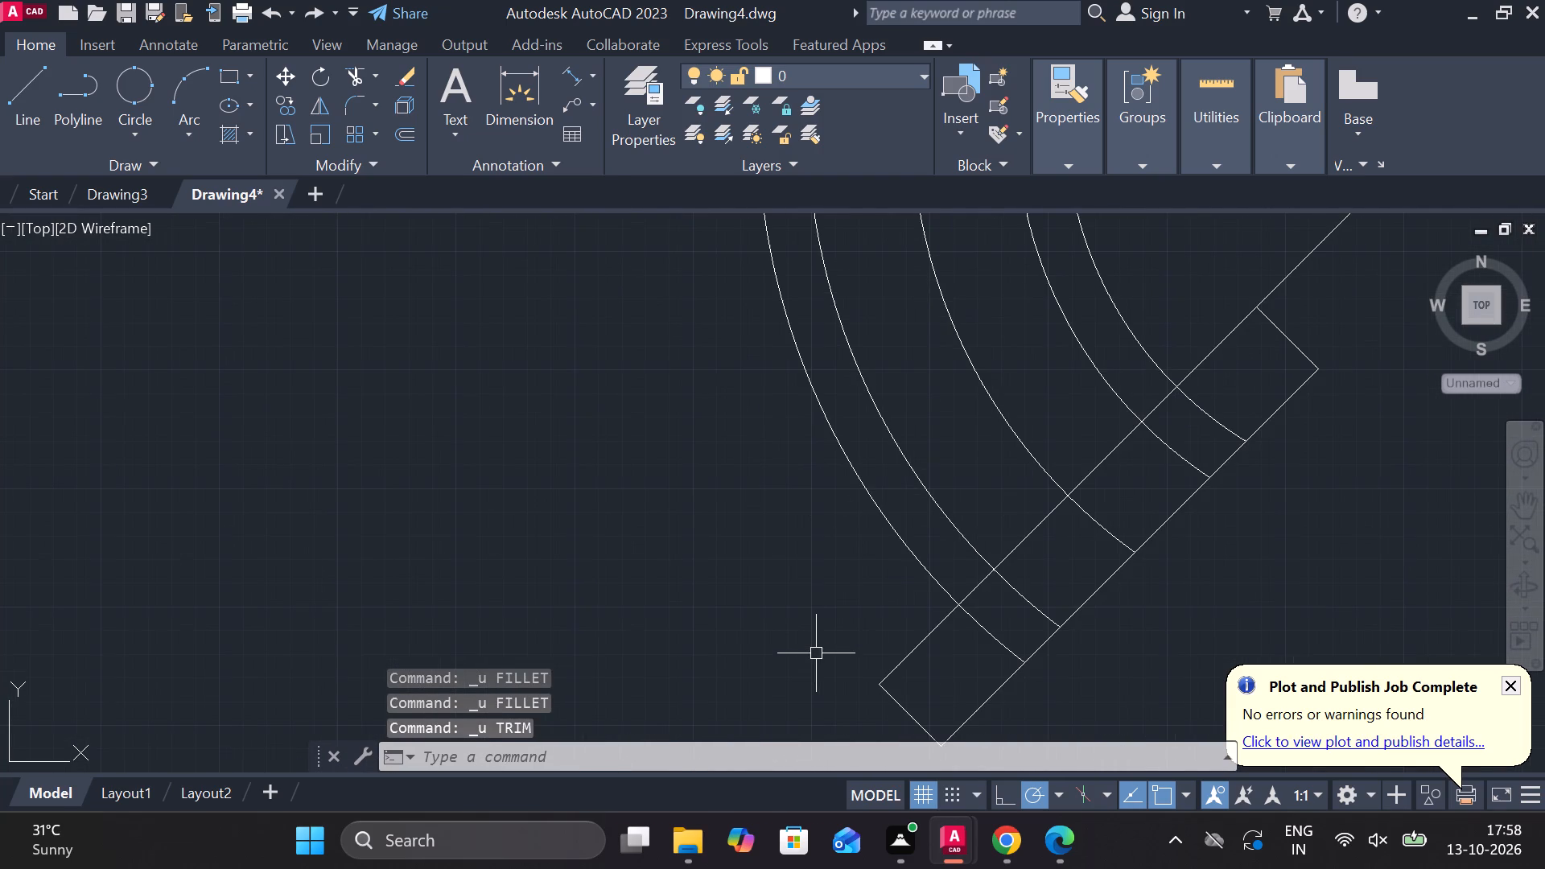
# Undo the fillets and extensions between the rectangle's lower edge and the outermost and innermost arcs.
pyautogui.scroll(-2, 857, 488)
pyautogui.scroll(1, 848, 467)
pyautogui.hotkey('ctrl', 'z')
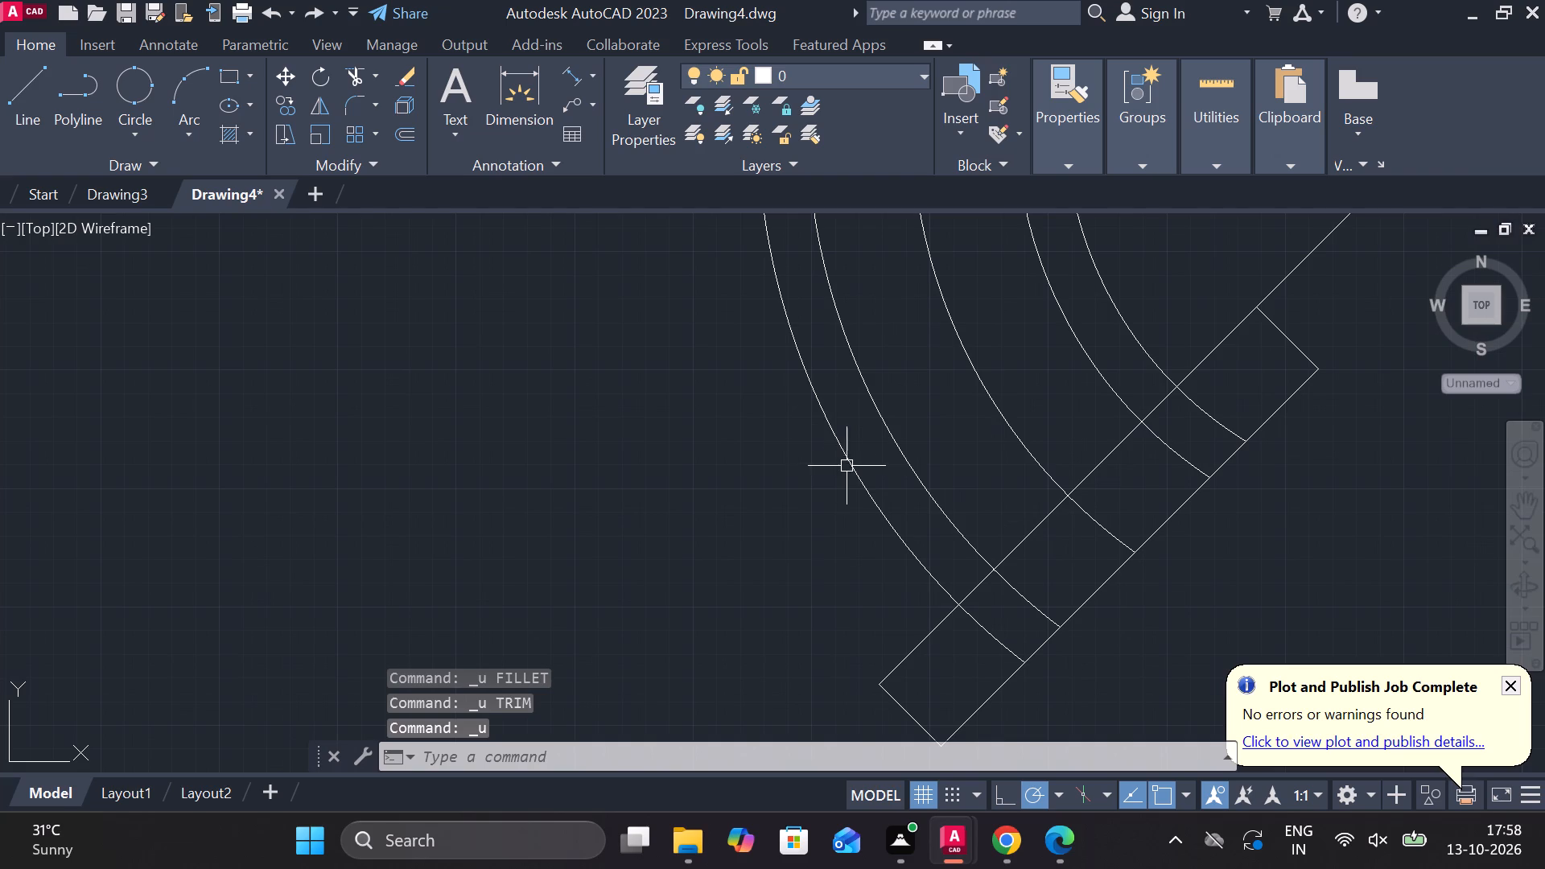
pyautogui.hotkey('ctrl', 'z')
pyautogui.hotkey('ctrl', 'z')
pyautogui.hotkey('ctrl', 'z')
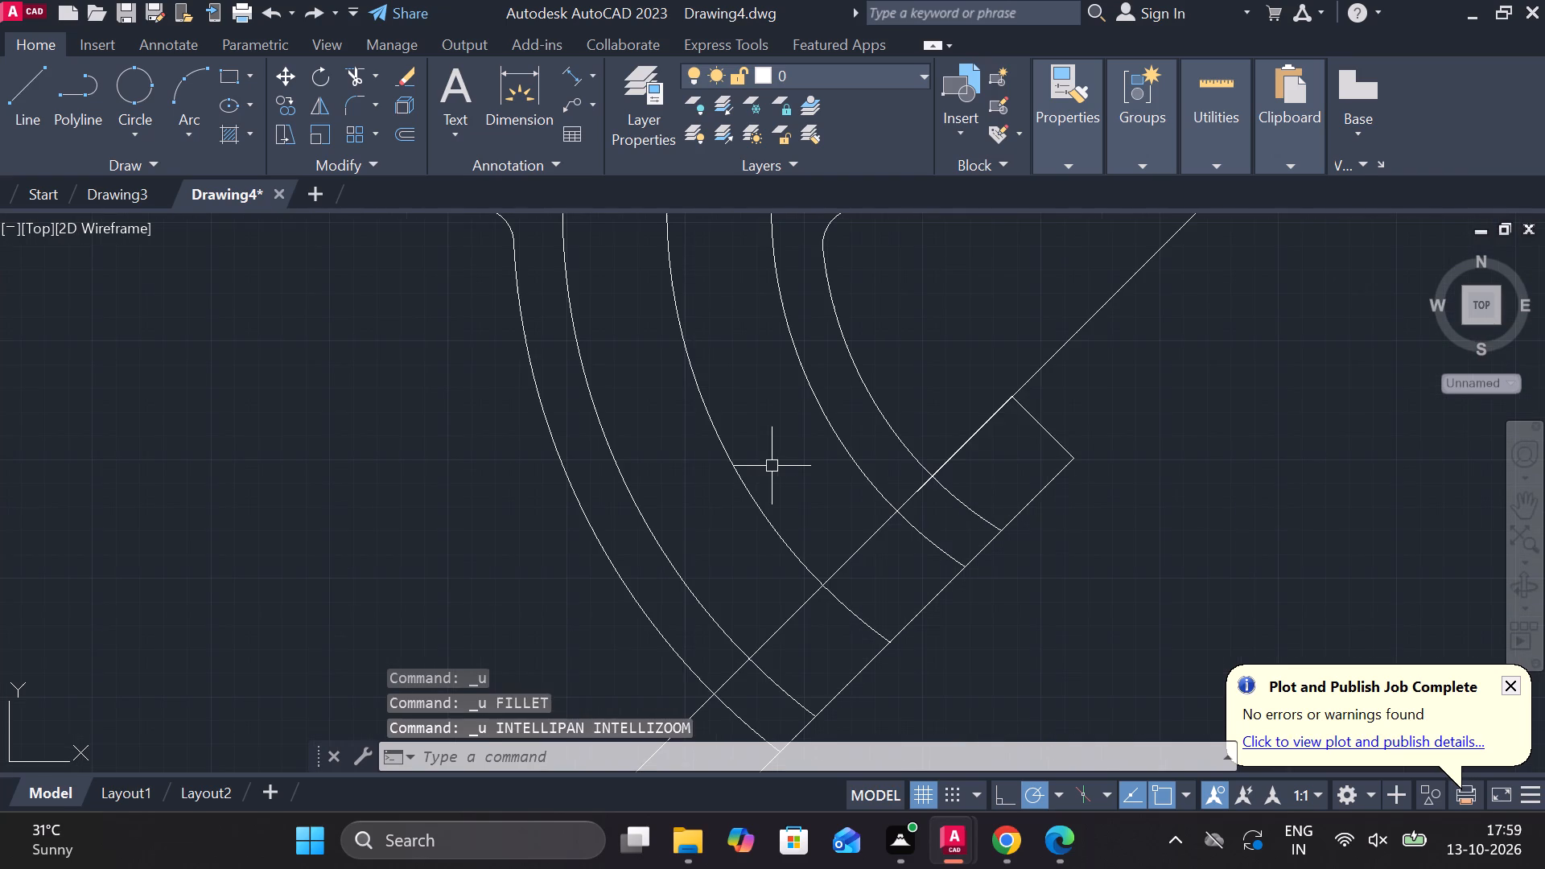
pyautogui.hotkey('ctrl', 'z')
pyautogui.hotkey('ctrl', 'z')
pyautogui.hotkey('ctrl', 'z')
pyautogui.hotkey('ctrl', 'z')
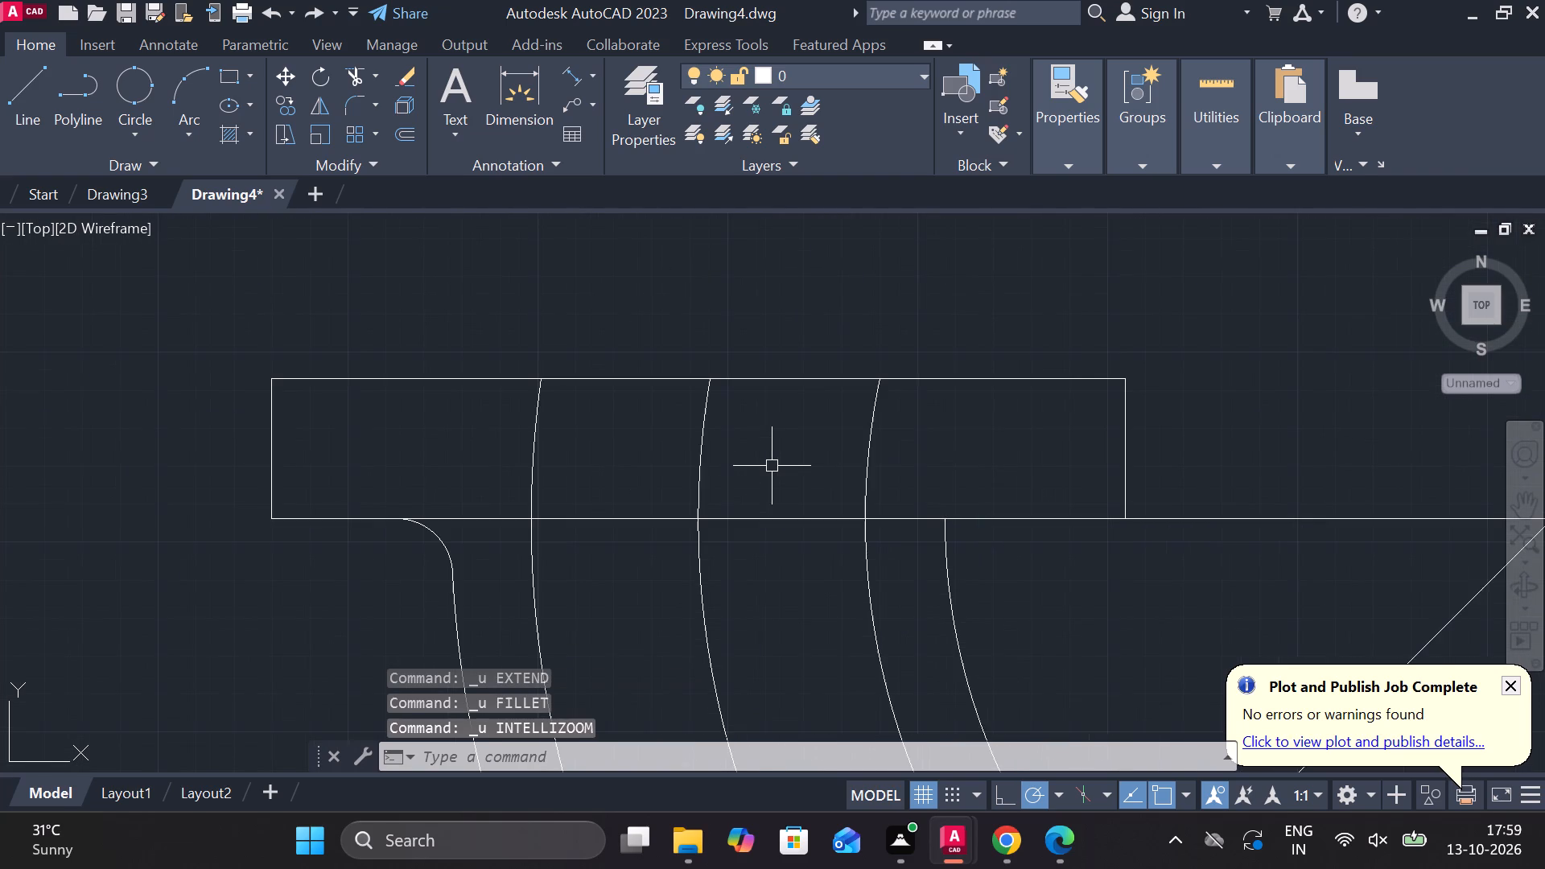
pyautogui.hotkey('ctrl', 'z')
pyautogui.hotkey('ctrl', 'z')
pyautogui.scroll(-3, 772, 466)
pyautogui.scroll(2, 945, 544)
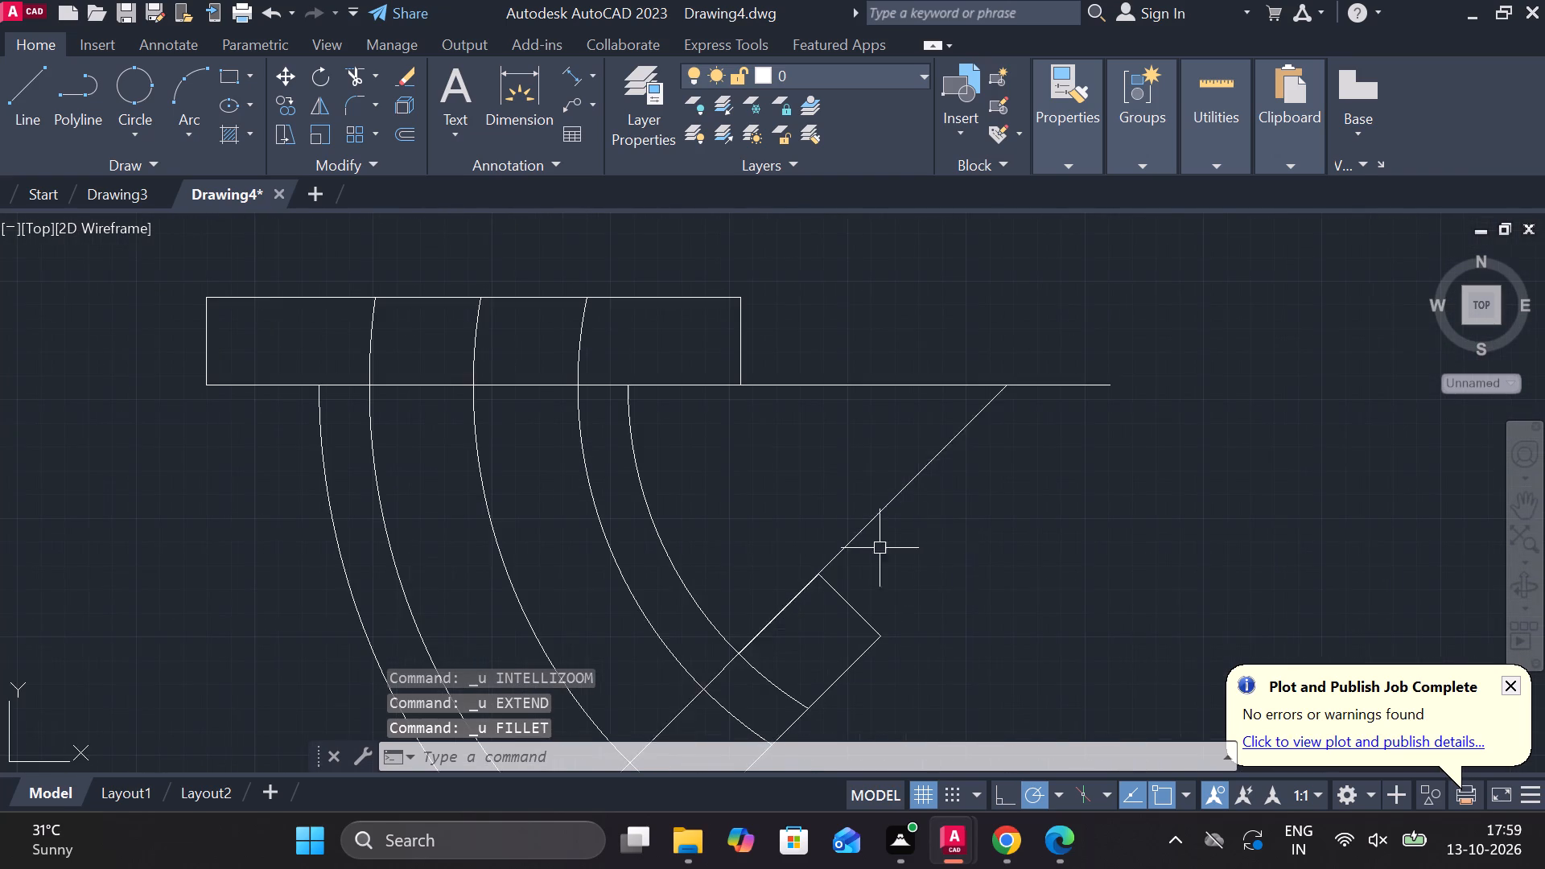
# Offset the middle arc by 68.5 towards the outermost arc.
pyautogui.moveTo(834, 550); pyautogui.dragTo(974, 463, button='middle')
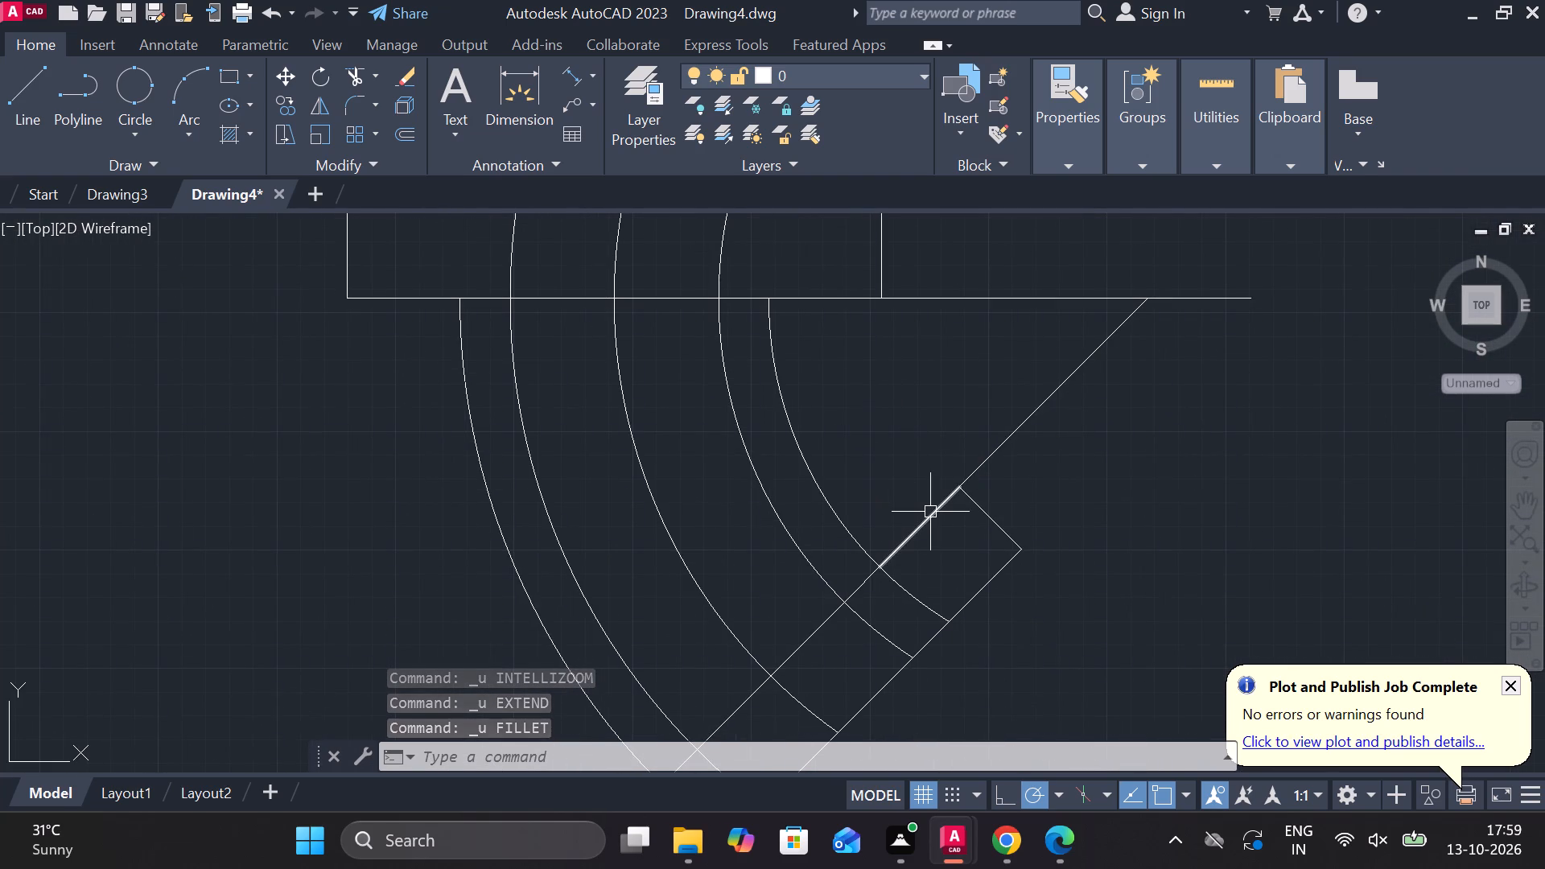
pyautogui.press('Escape')
pyautogui.press('o')
pyautogui.press('Return')
pyautogui.press('Return')
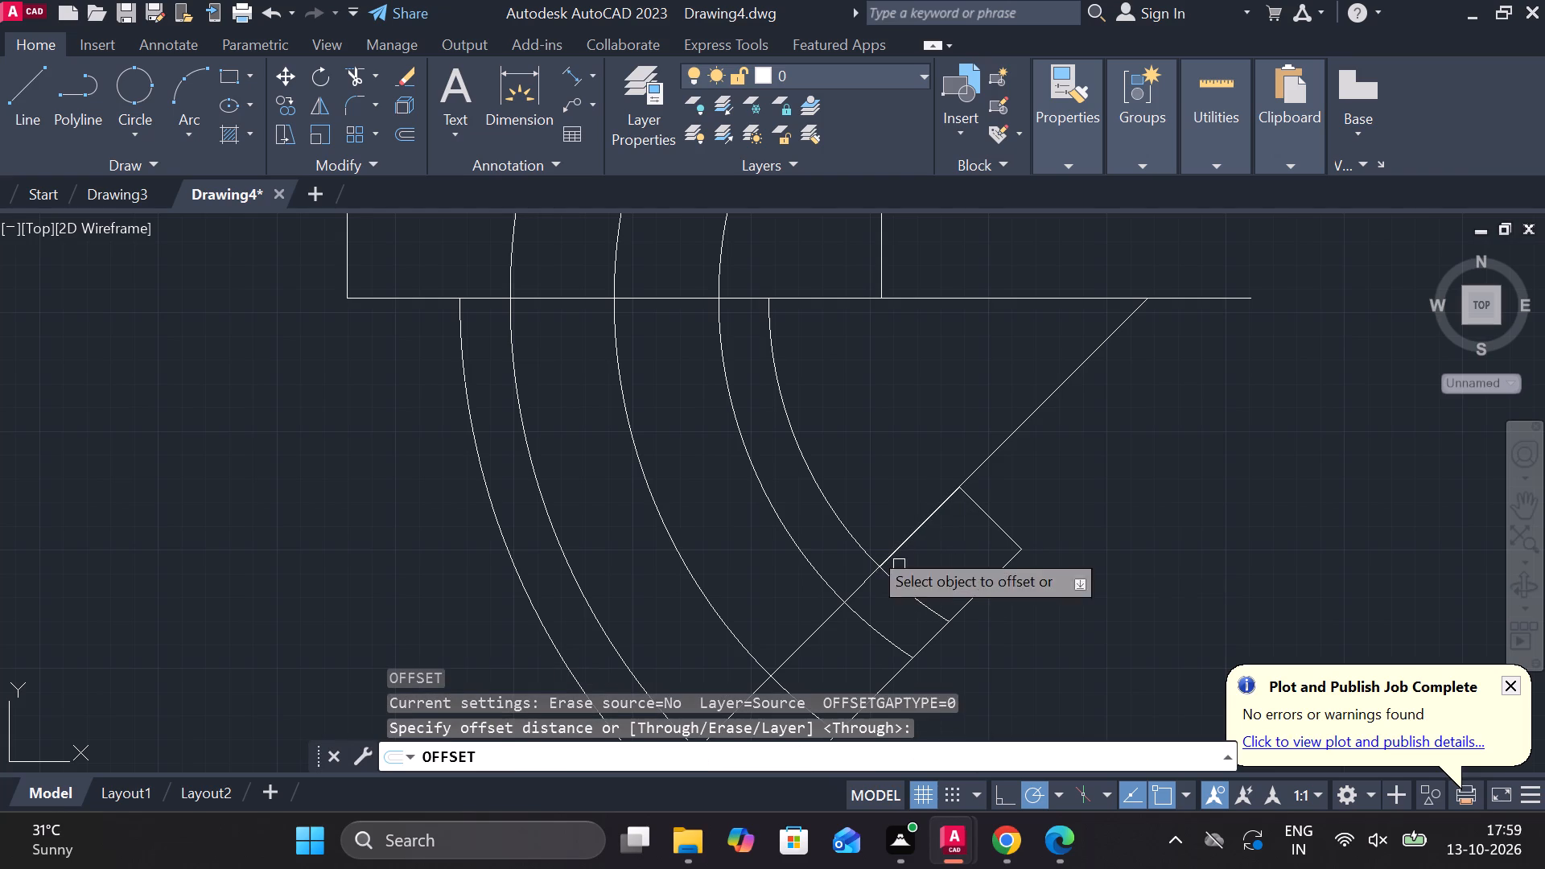
pyautogui.click(681, 544)
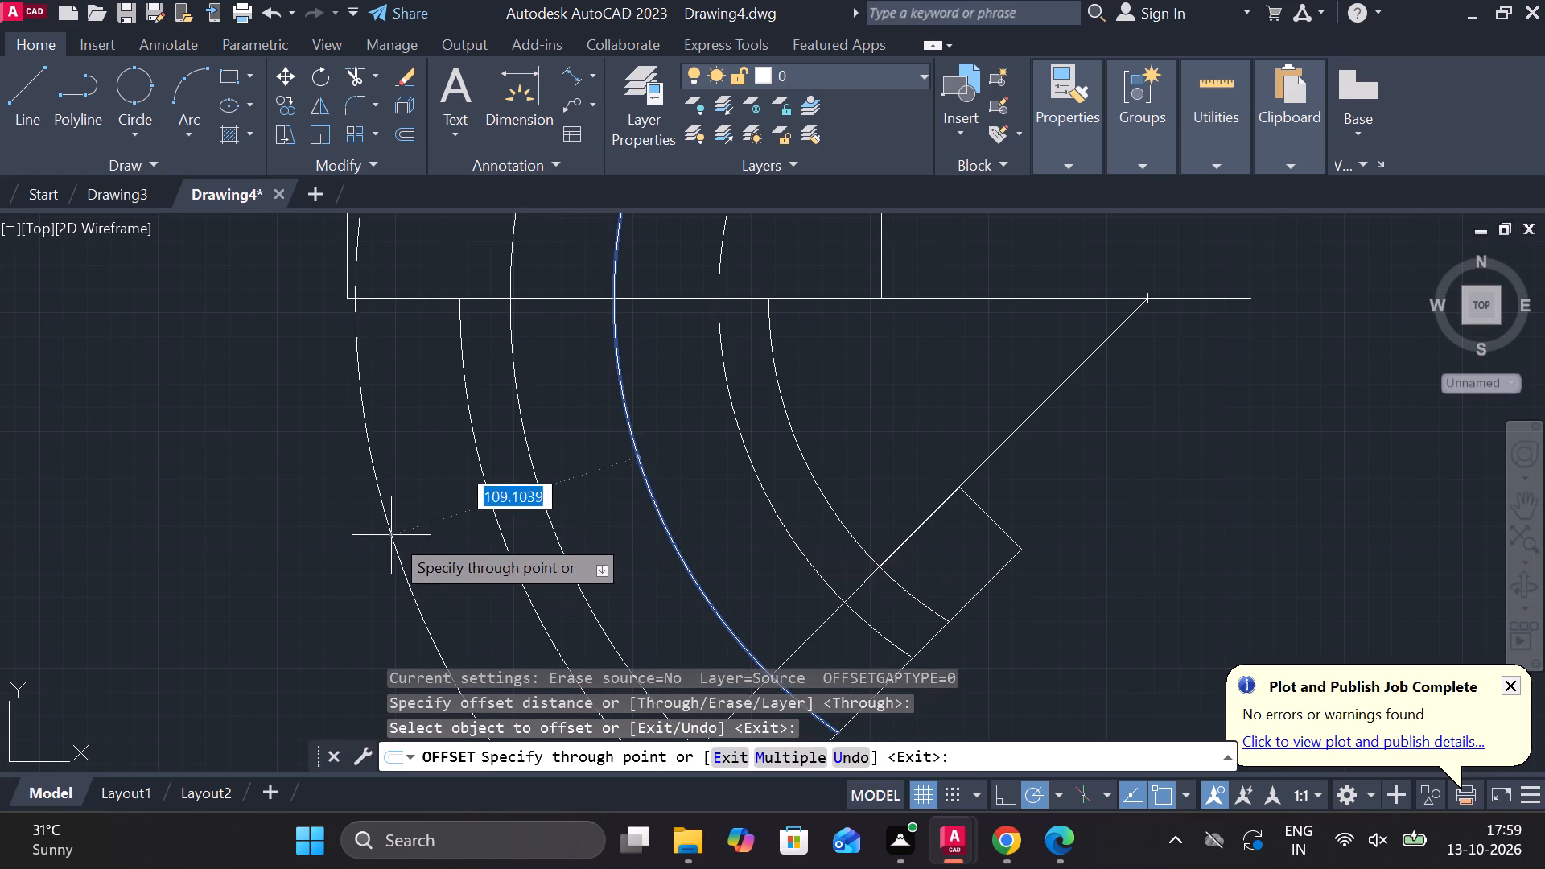
pyautogui.moveTo(431, 536); pyautogui.dragTo(530, 416, button='middle')
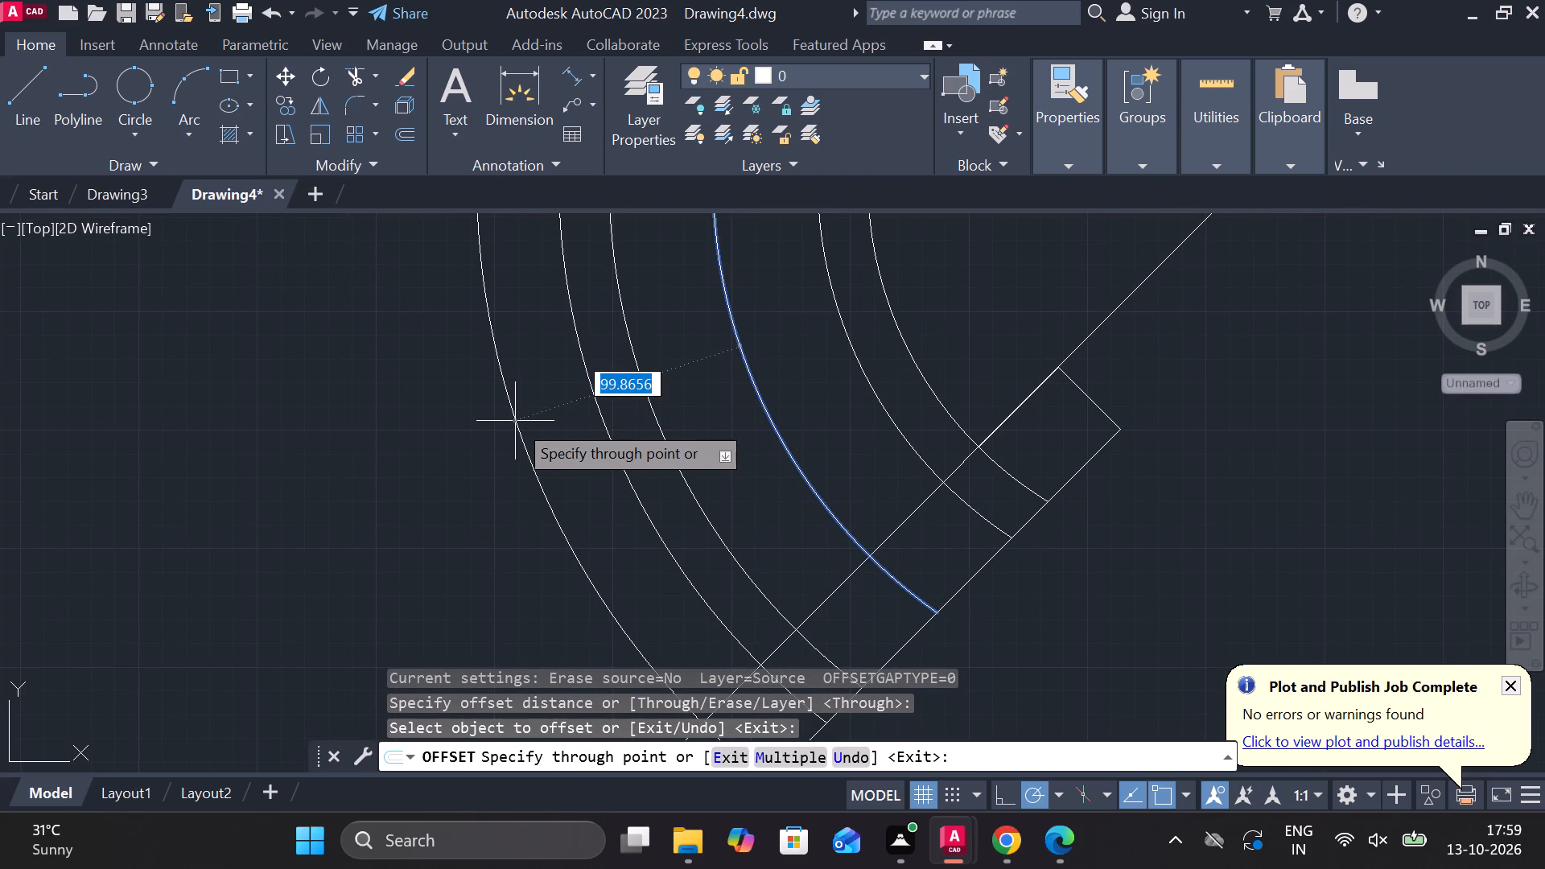
pyautogui.write('68')
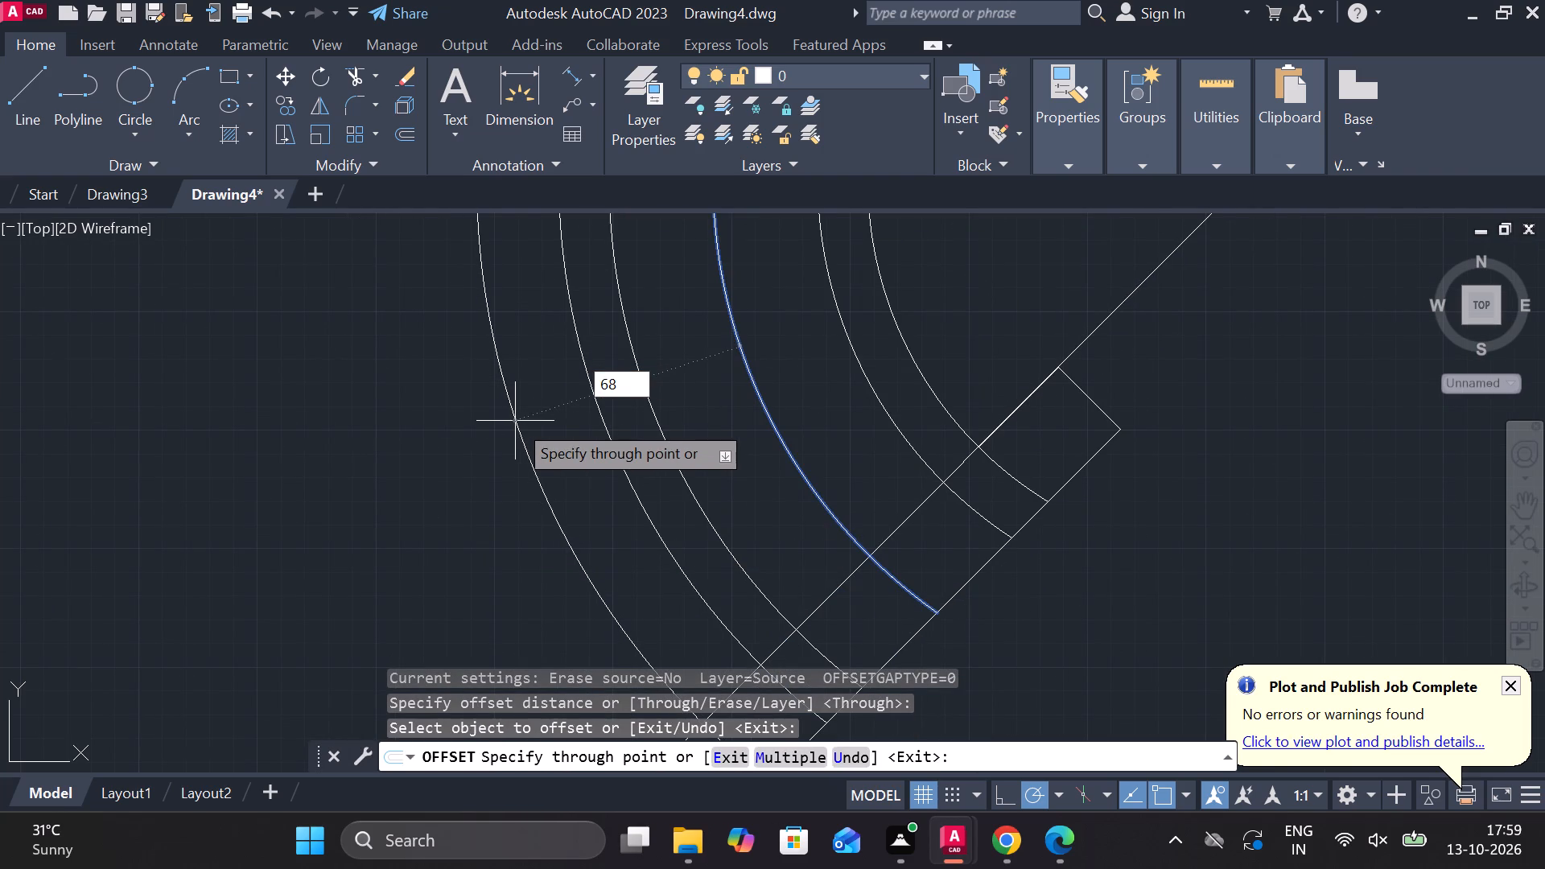
pyautogui.press('.')
pyautogui.press('5')
pyautogui.press('Return')
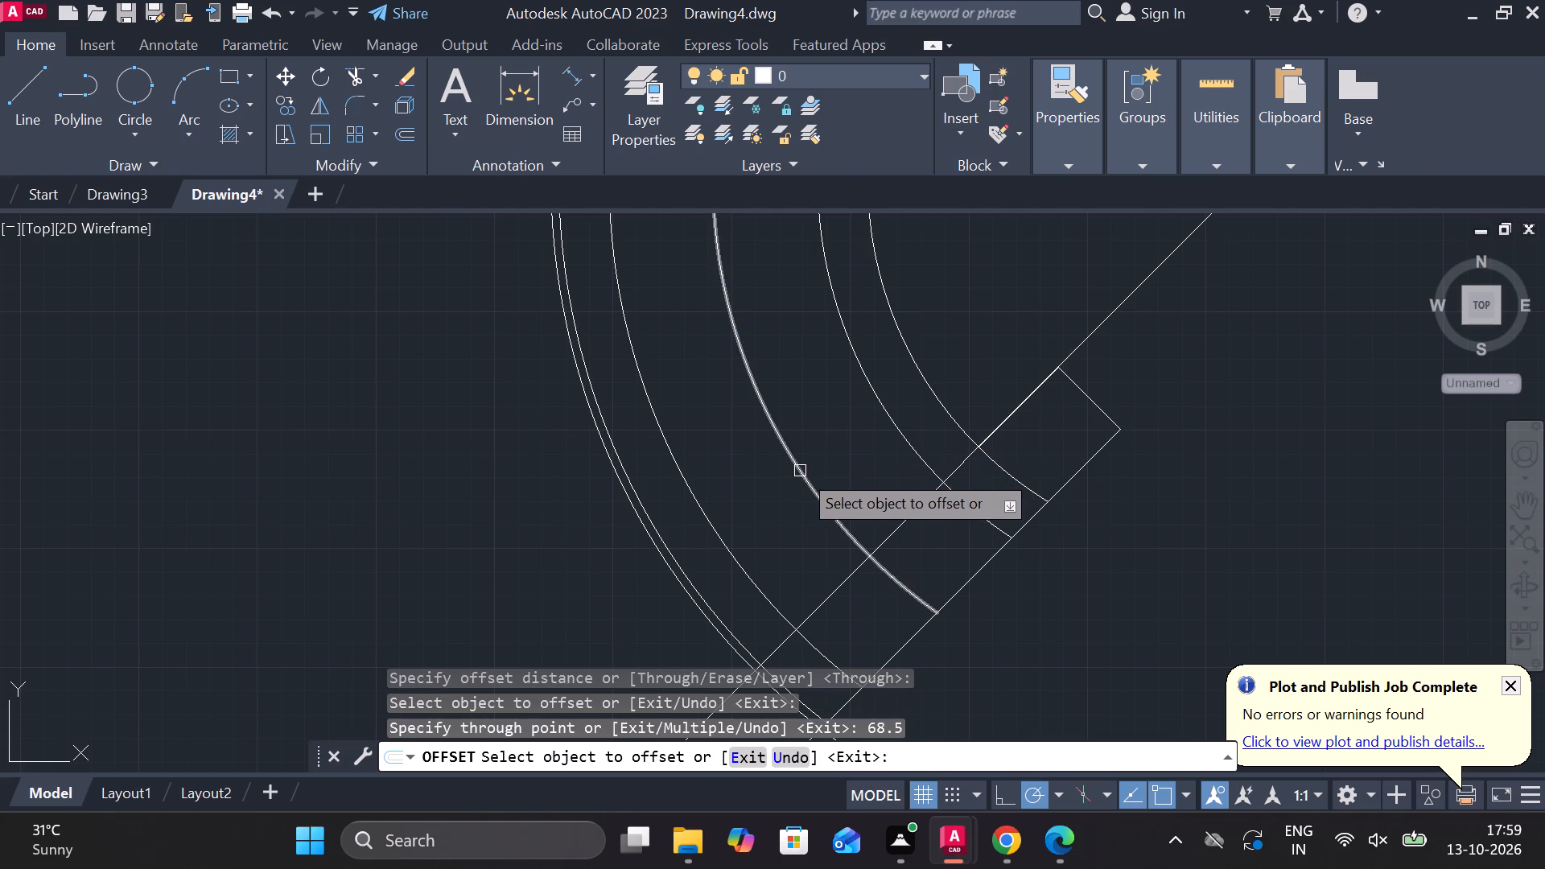
# Offset the middle arc by 68.5 towards the innermost arc and end the Offset command.
pyautogui.moveTo(800, 471); pyautogui.dragTo(810, 467)
pyautogui.write('68.5')
pyautogui.press('Return')
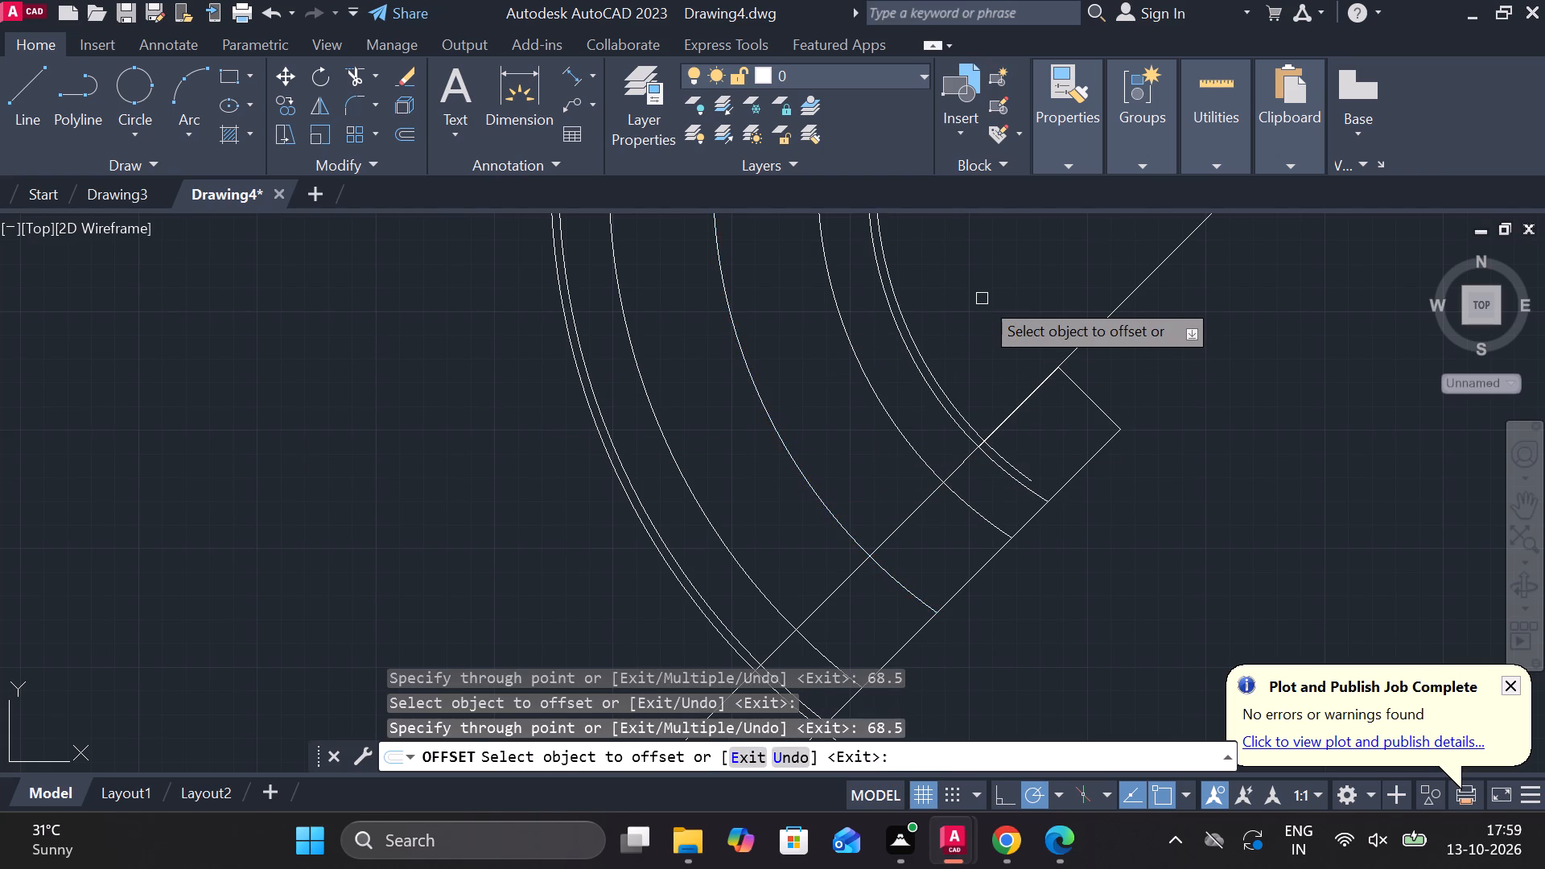
pyautogui.scroll(-1, 982, 299)
pyautogui.scroll(2, 1000, 434)
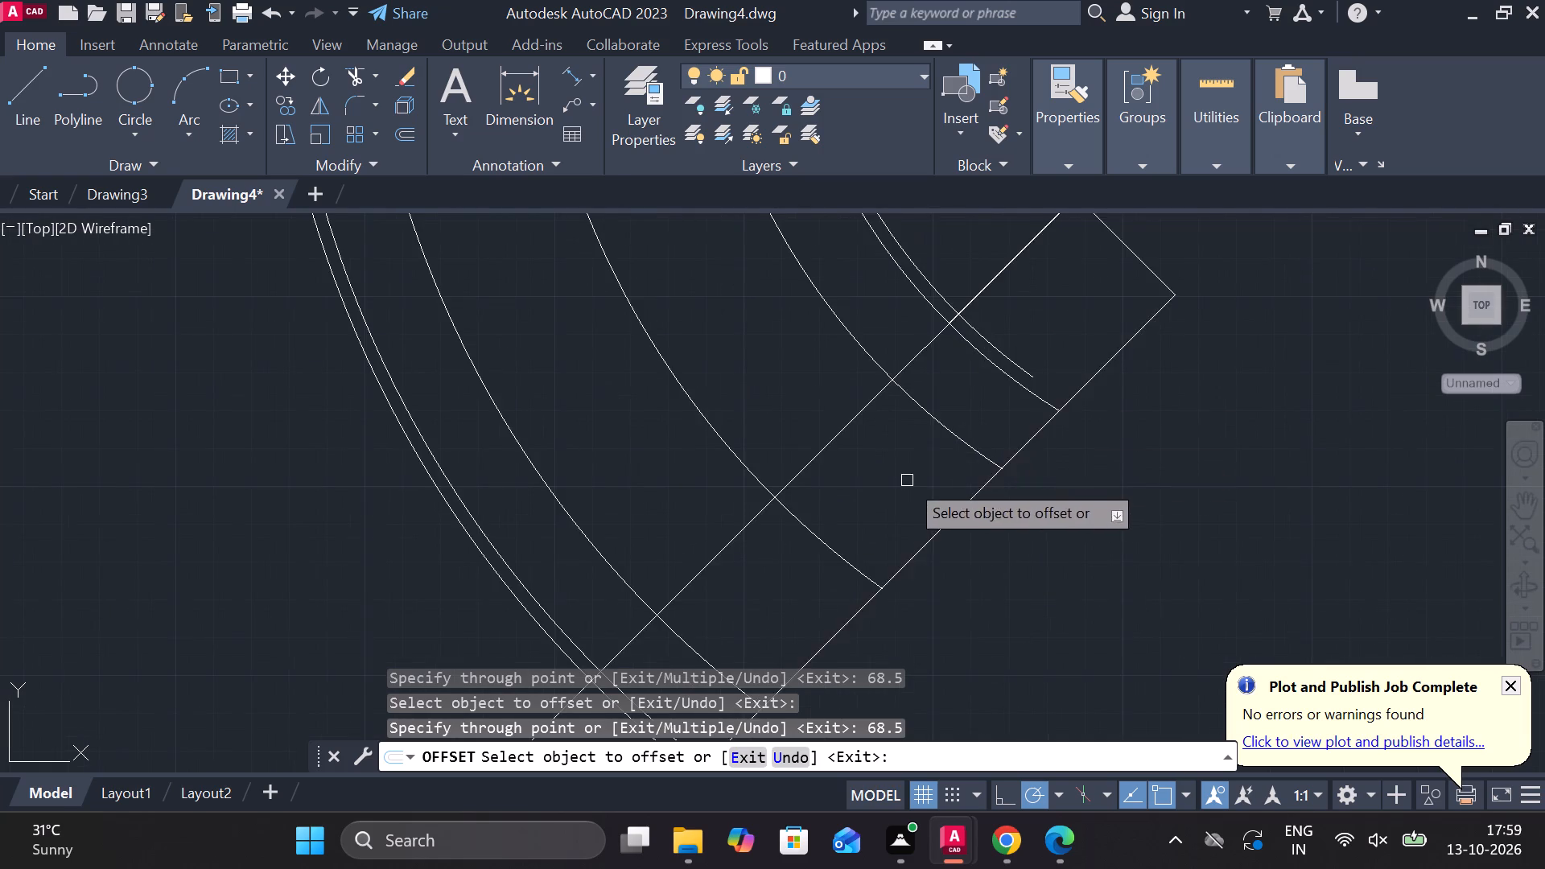
pyautogui.moveTo(950, 477); pyautogui.dragTo(1058, 381, button='middle')
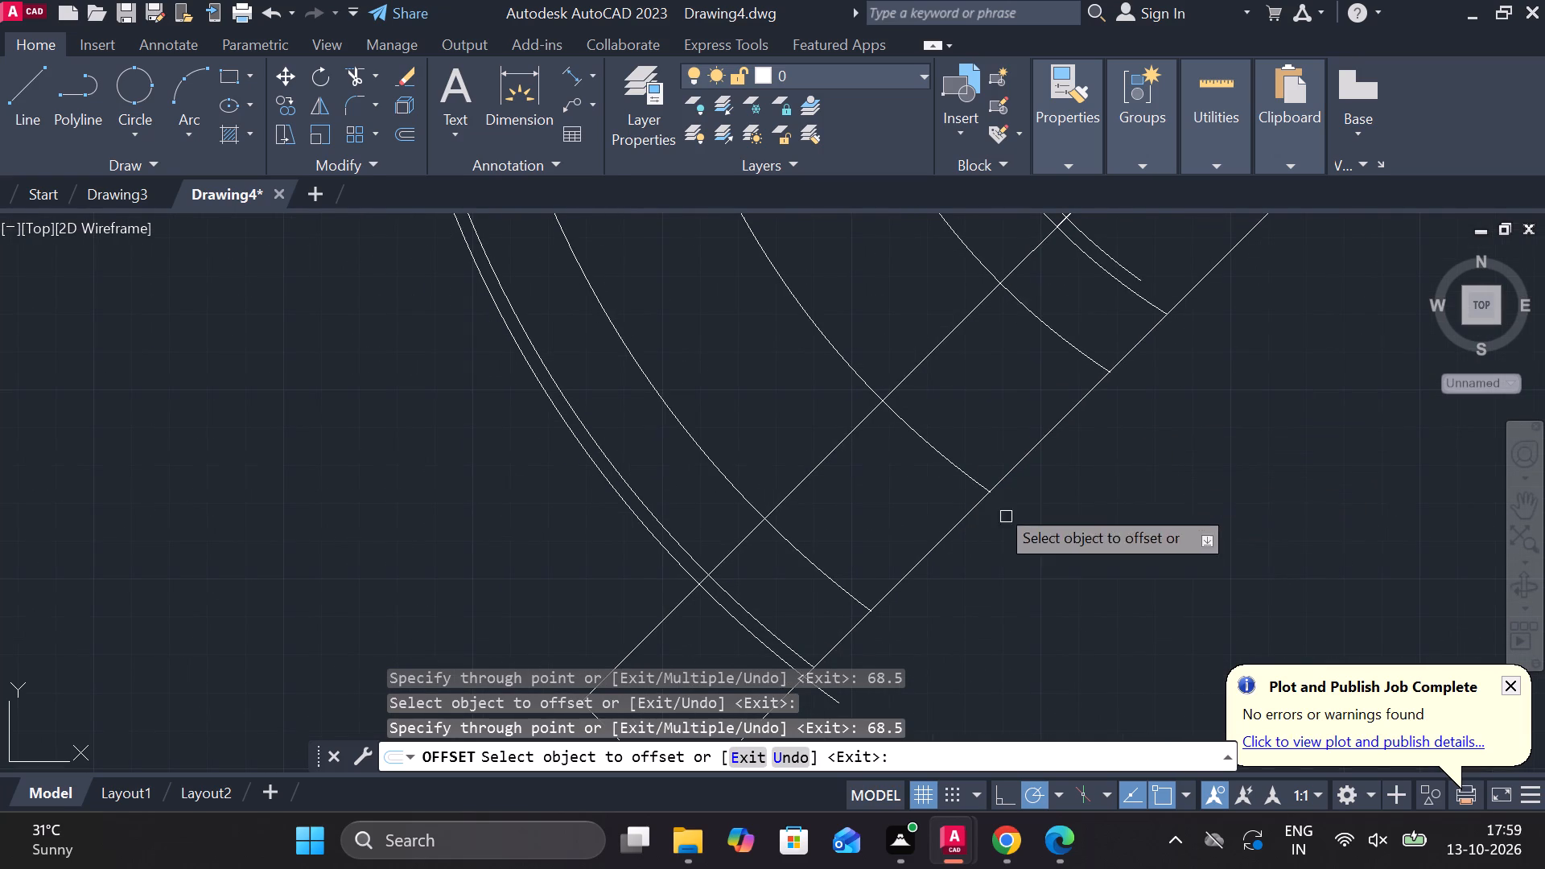
pyautogui.scroll(-1, 983, 460)
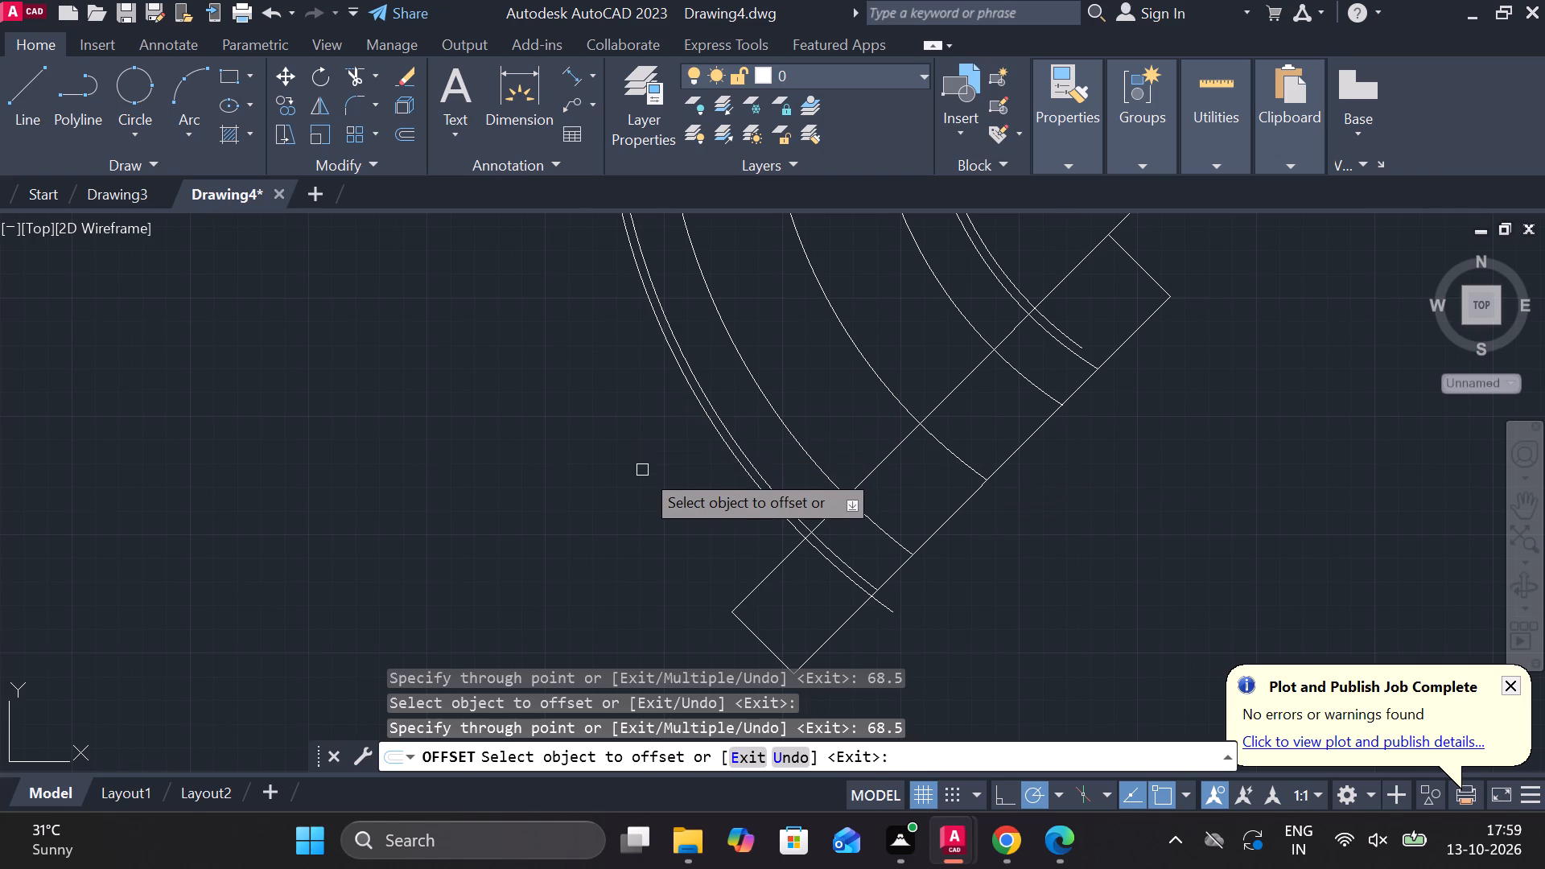
pyautogui.press('Escape')
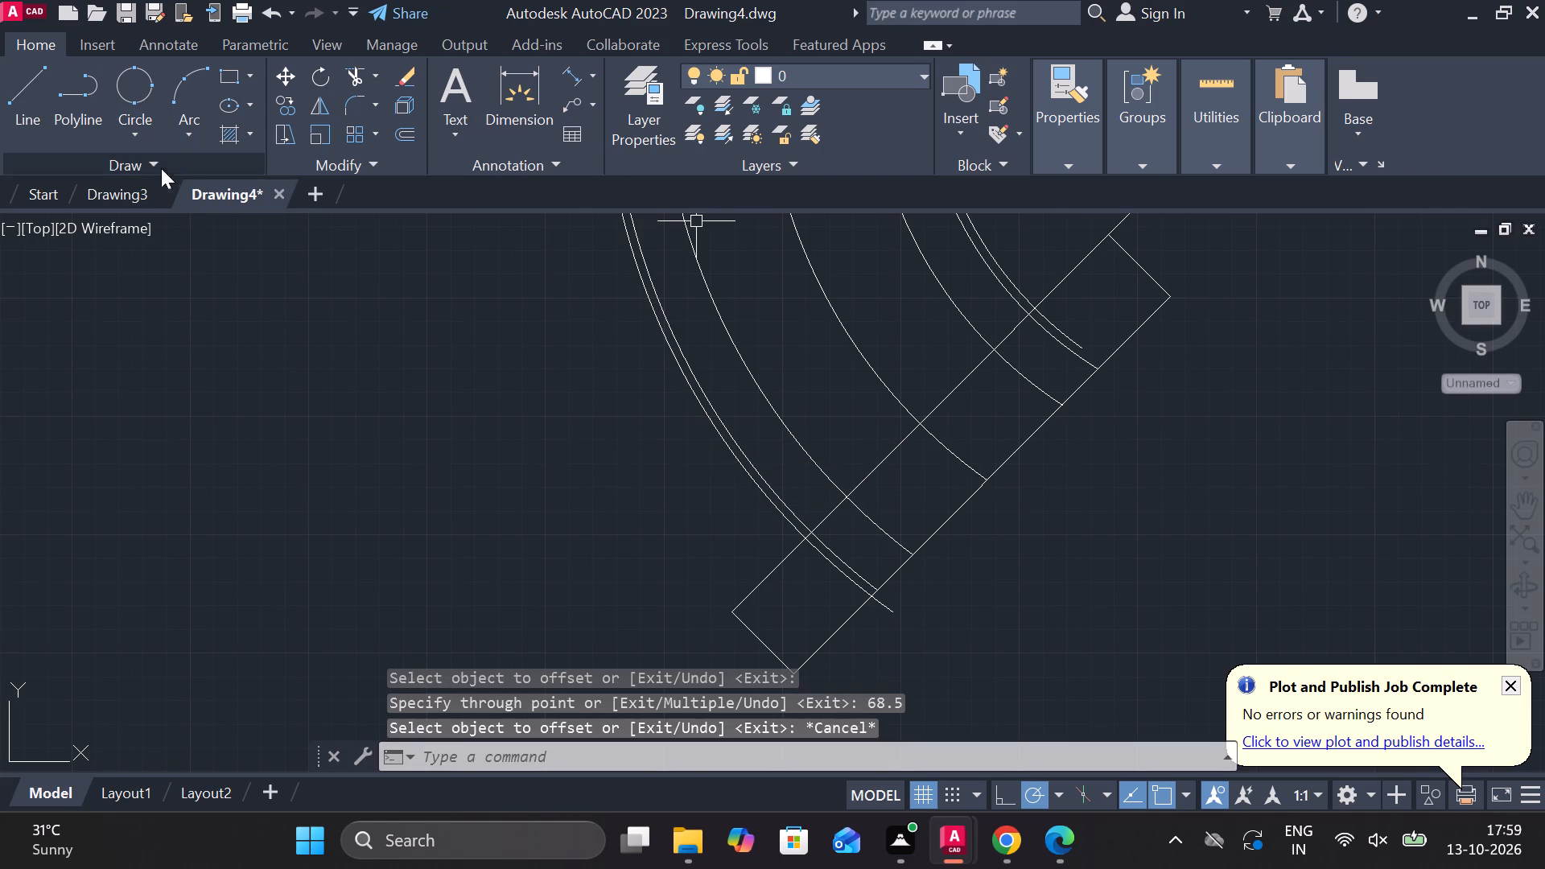
# Check the linear distance between the second and fourth original arcs' endpoints on the diagonal strip's outer edge, without placing the dimension.
pyautogui.click(15, 93)
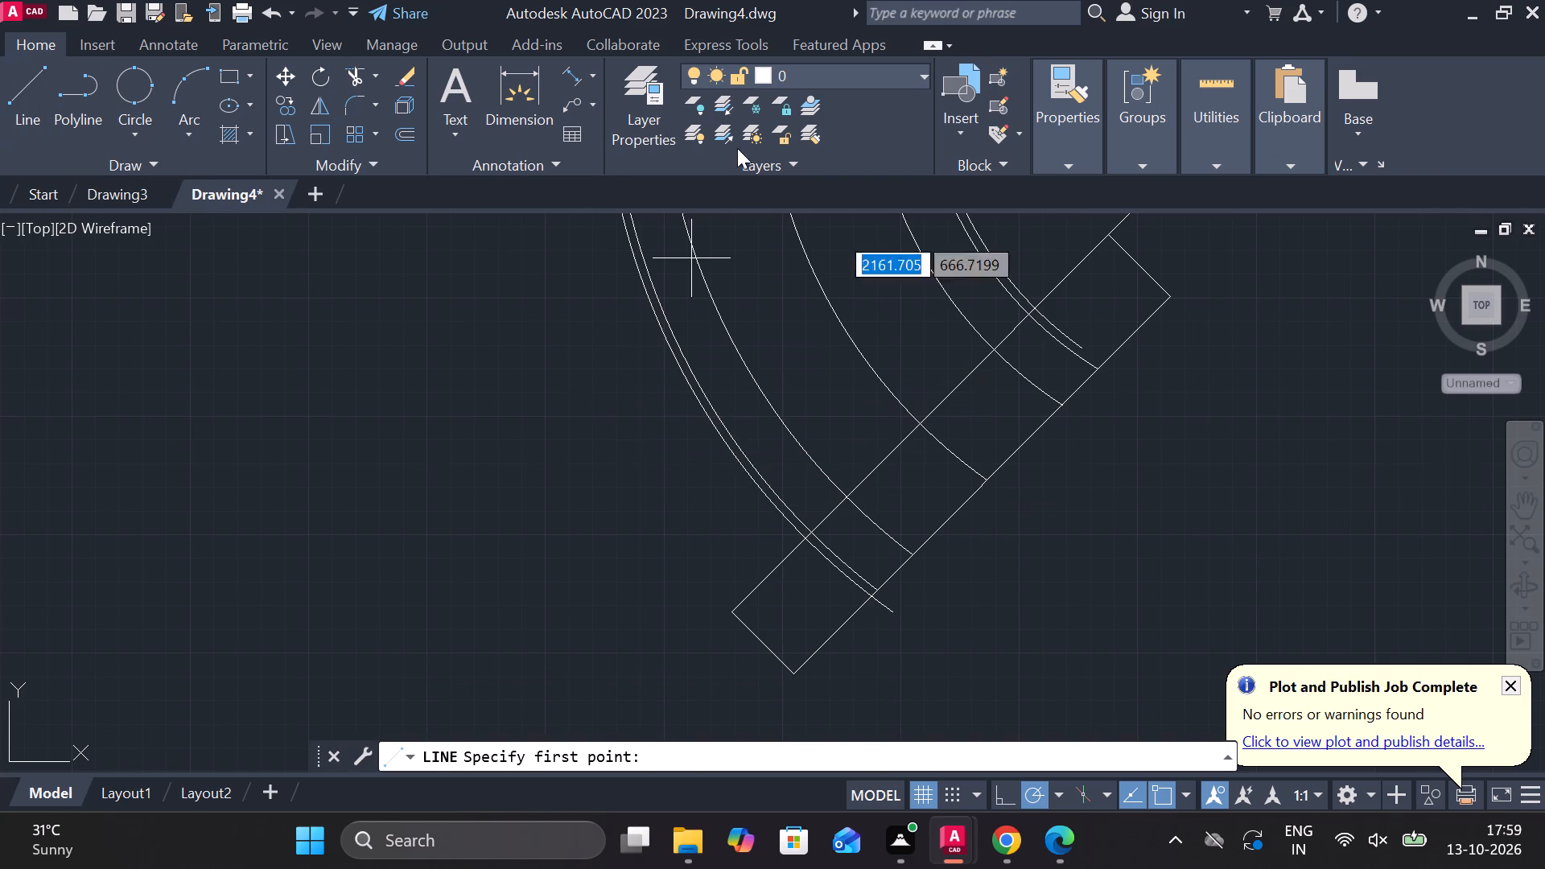
pyautogui.click(595, 80)
pyautogui.click(604, 105)
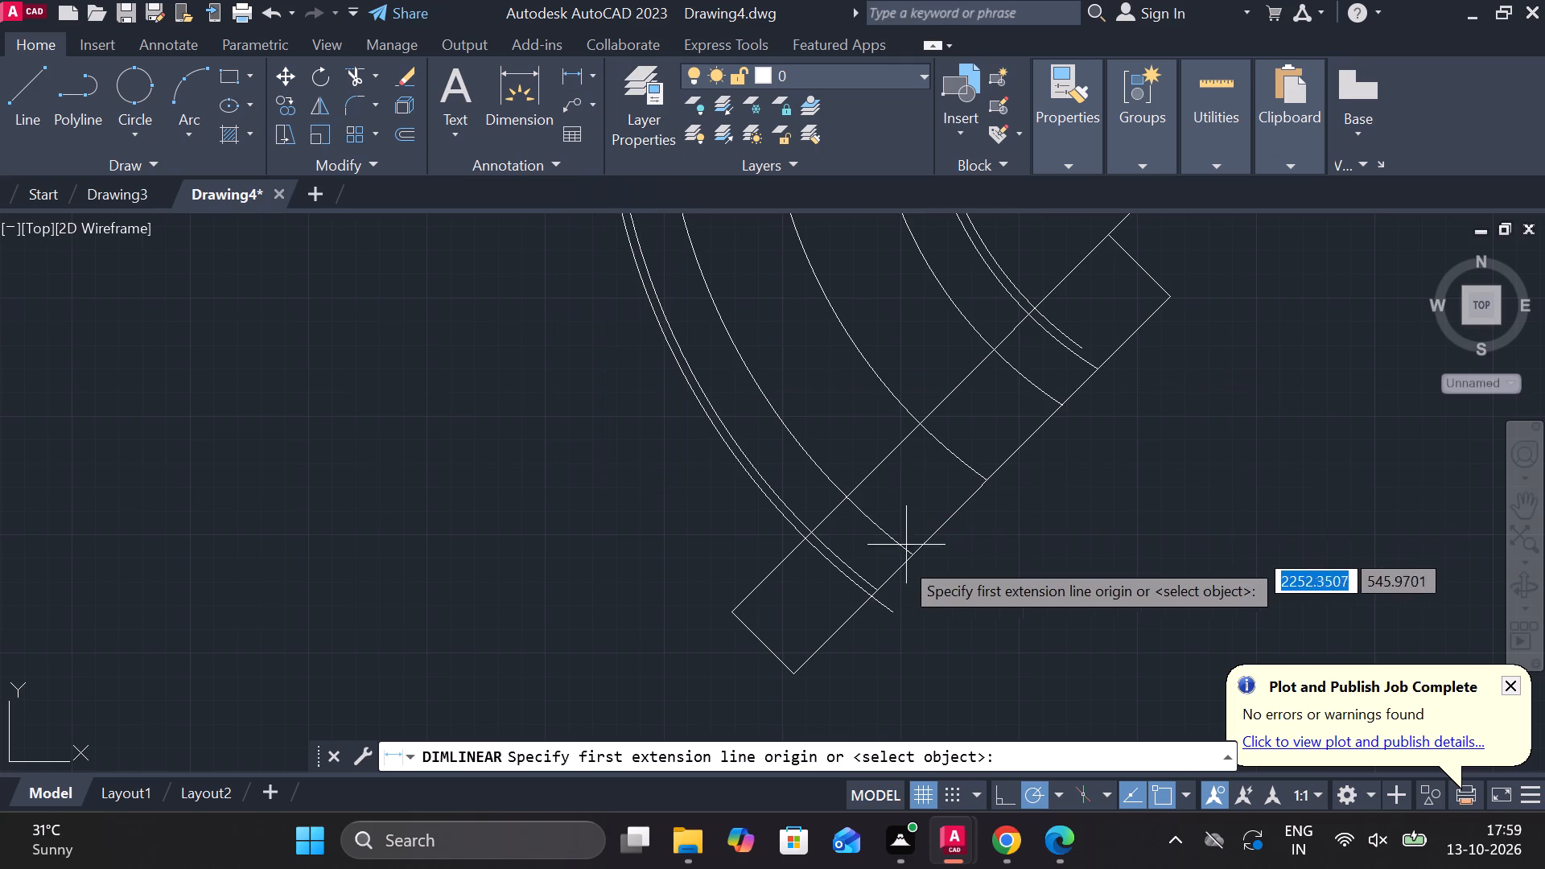
pyautogui.click(897, 558)
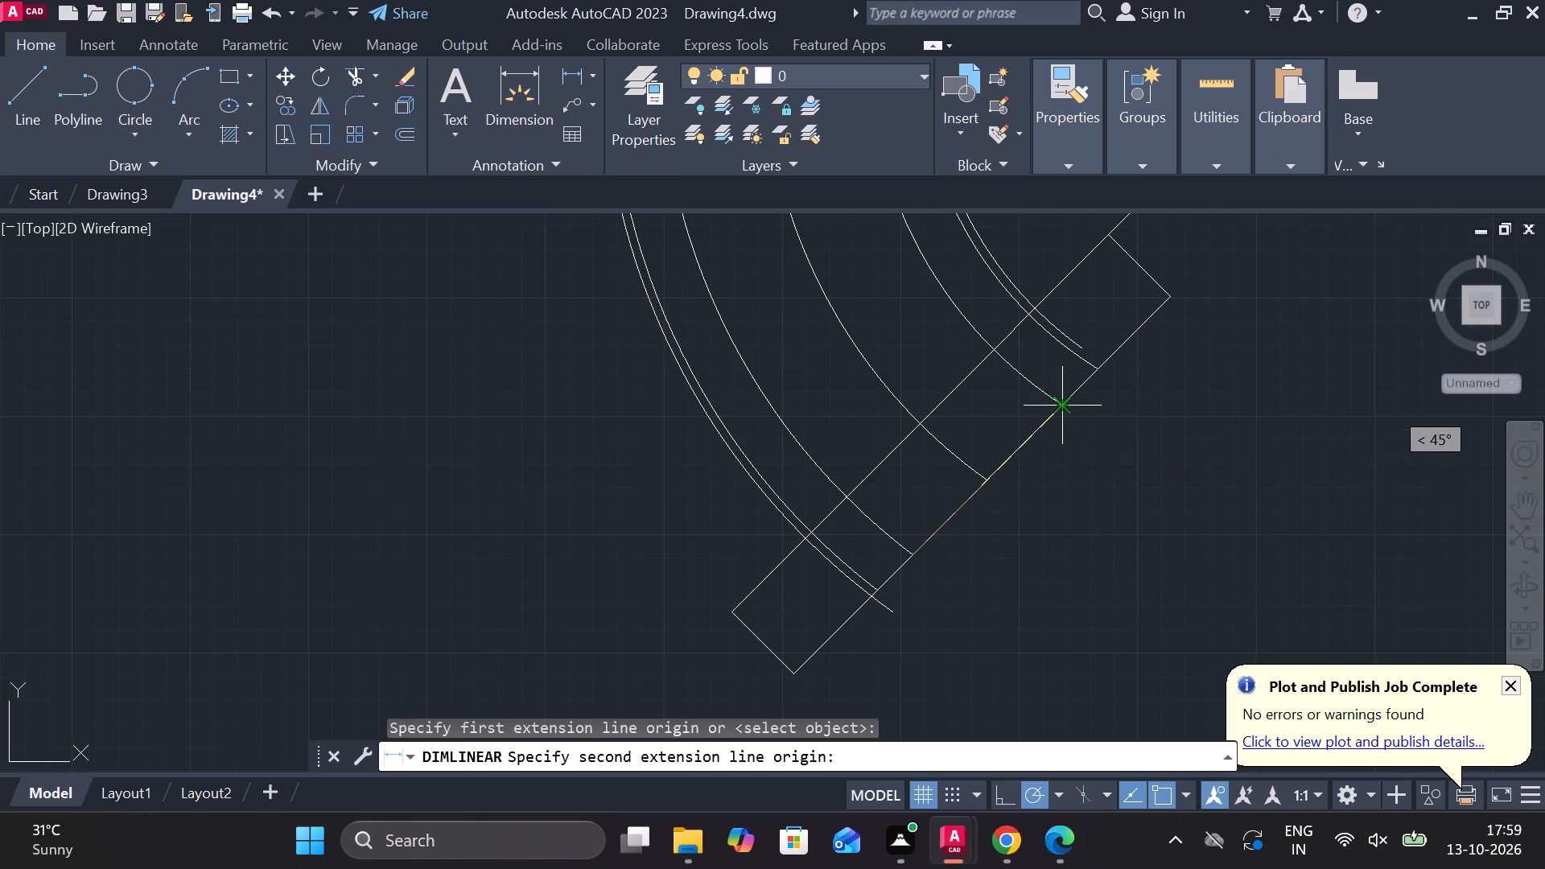
pyautogui.scroll(2, 1068, 407)
pyautogui.click(1057, 402)
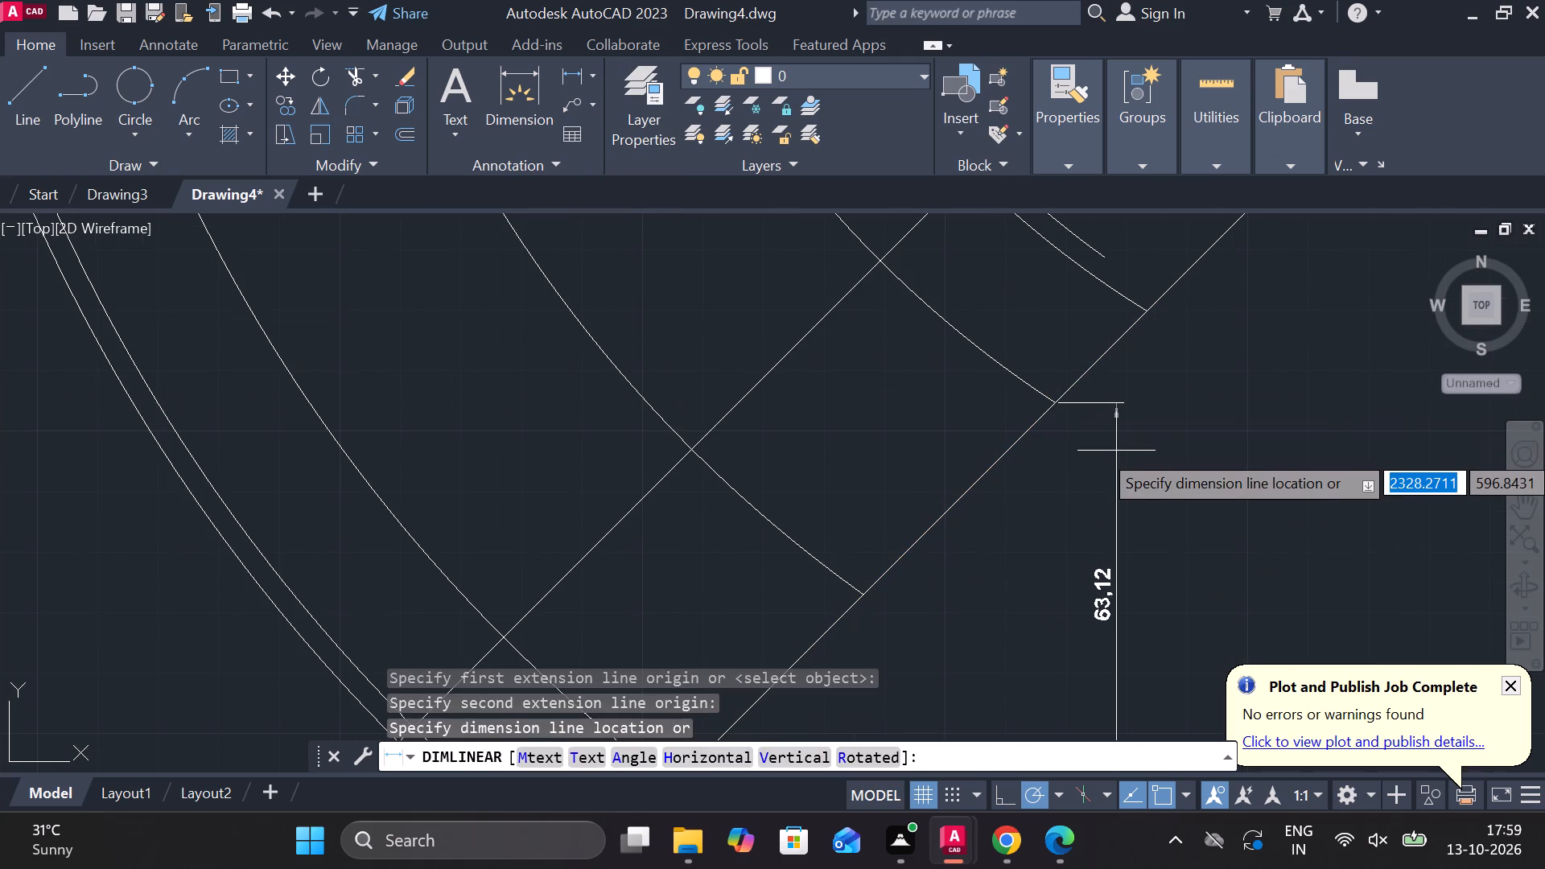
pyautogui.press('Escape')
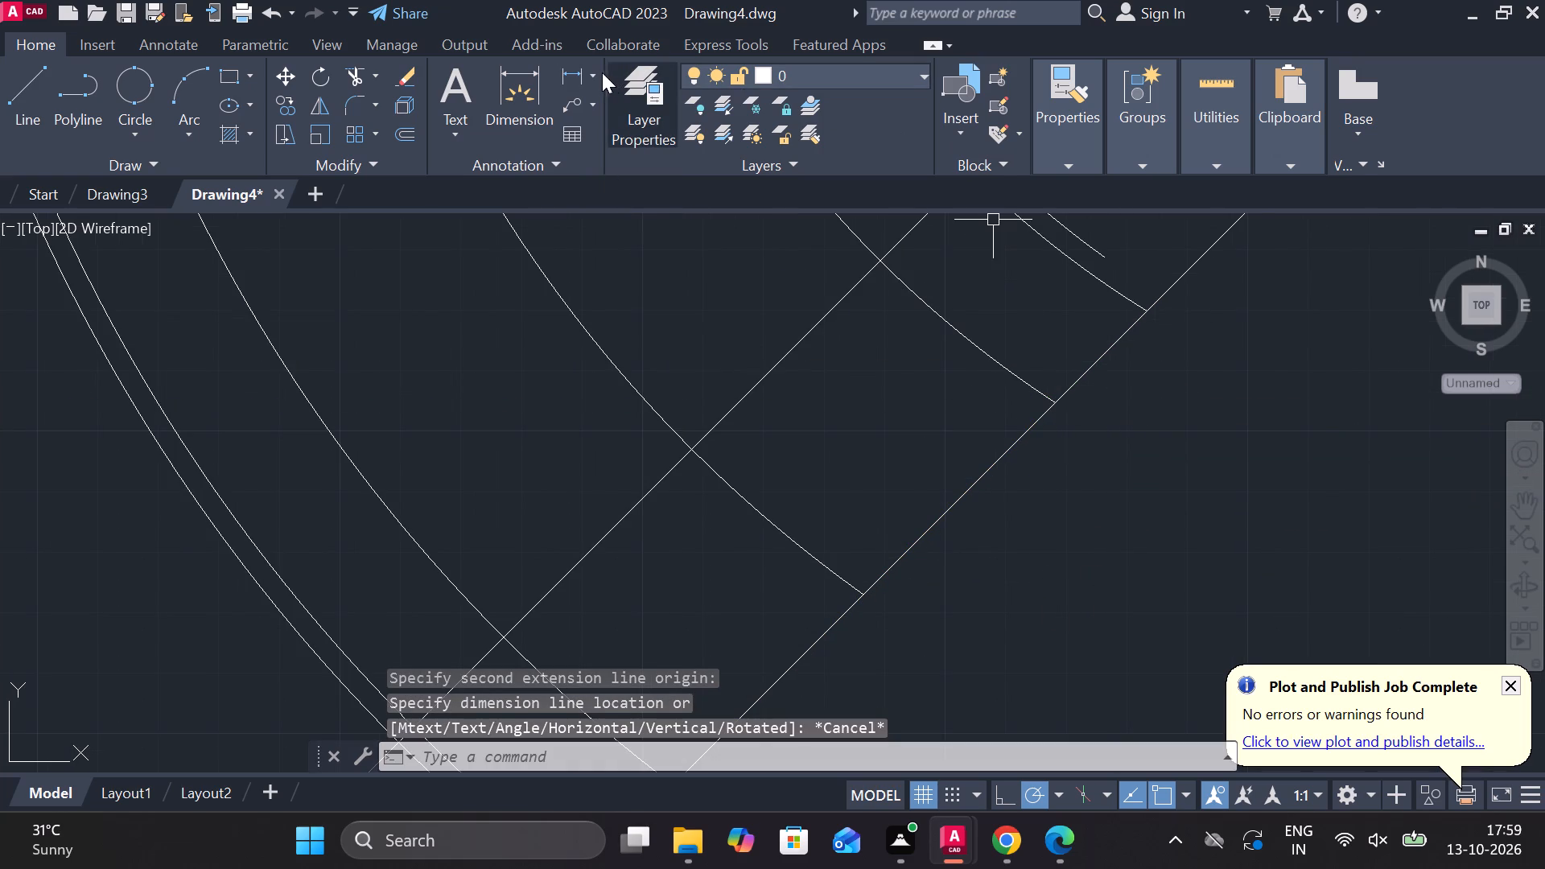
# Check the aligned distance between the second and fourth original arcs where they cross the diagonal strip's inner edge, without placing the dimension.
pyautogui.click(591, 81)
pyautogui.click(641, 213)
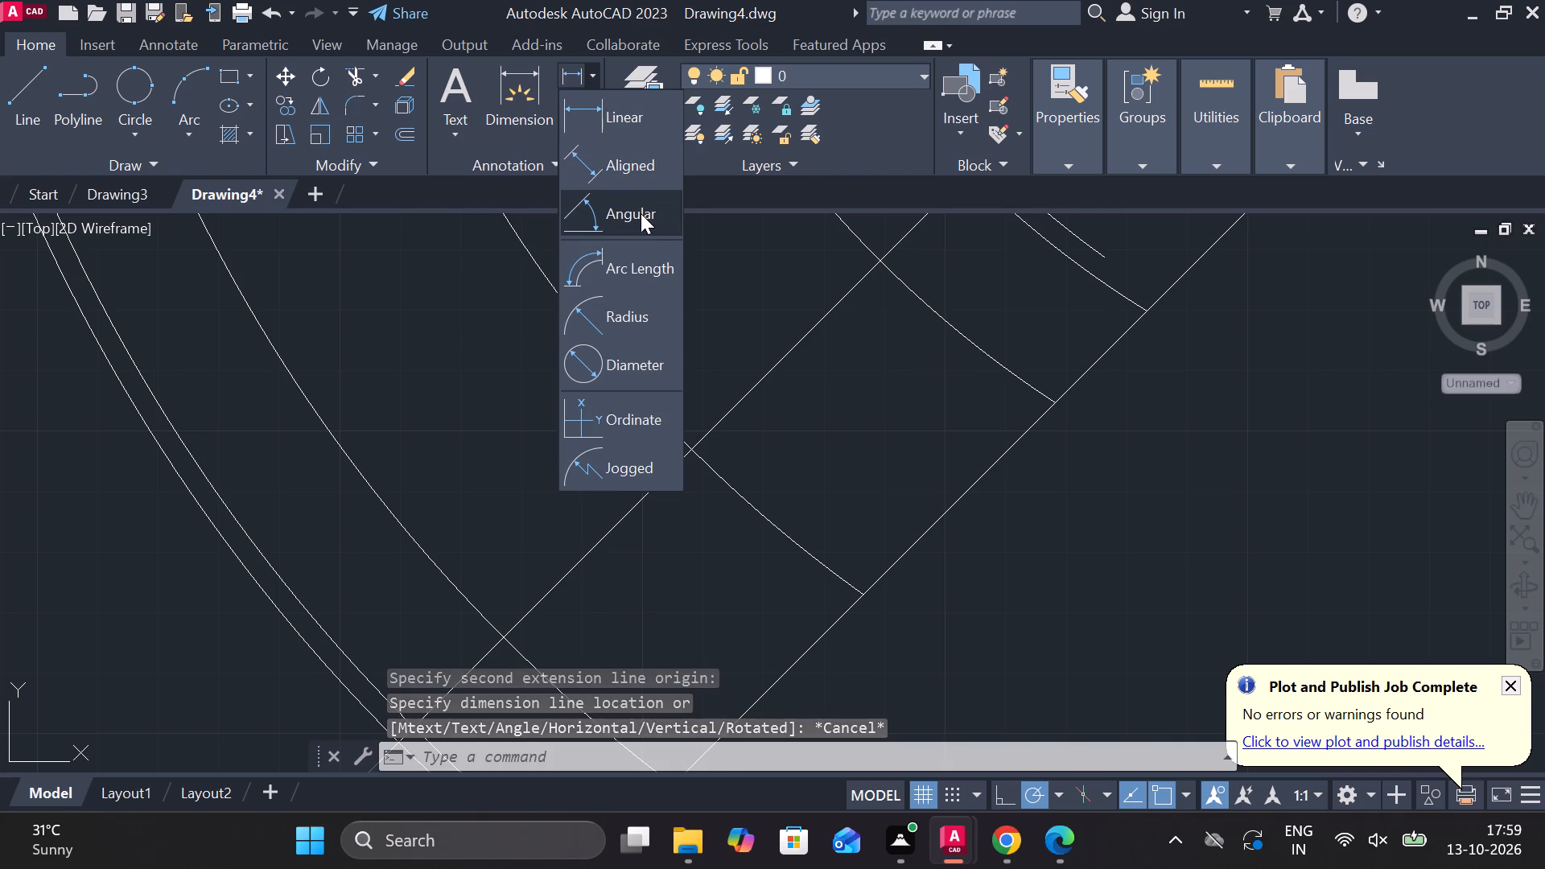
pyautogui.click(592, 87)
pyautogui.click(612, 163)
pyautogui.scroll(-1, 642, 290)
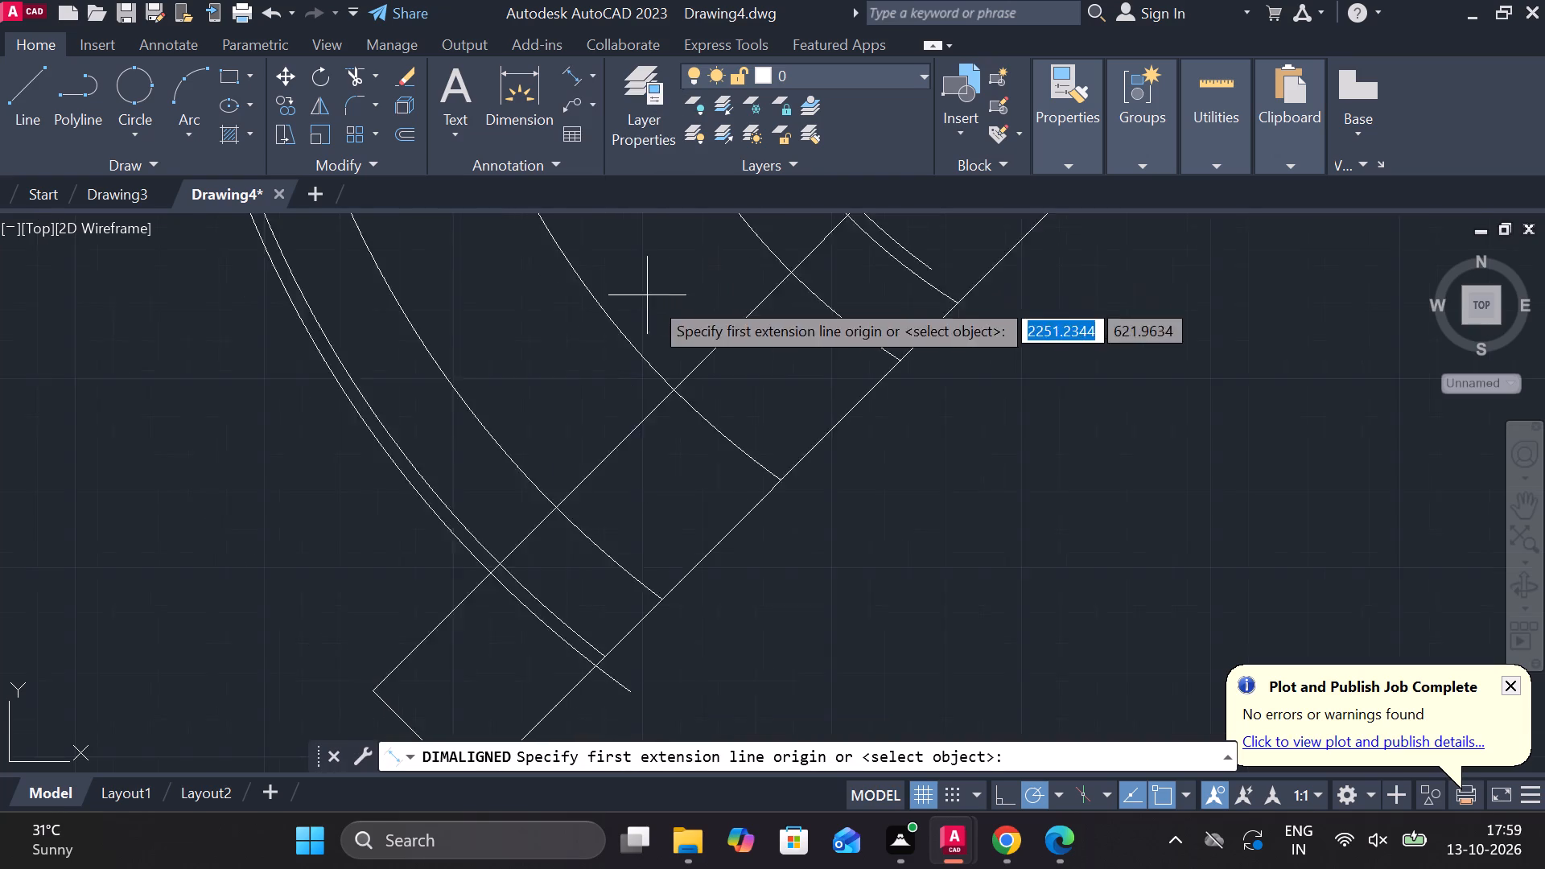
pyautogui.scroll(-1, 656, 302)
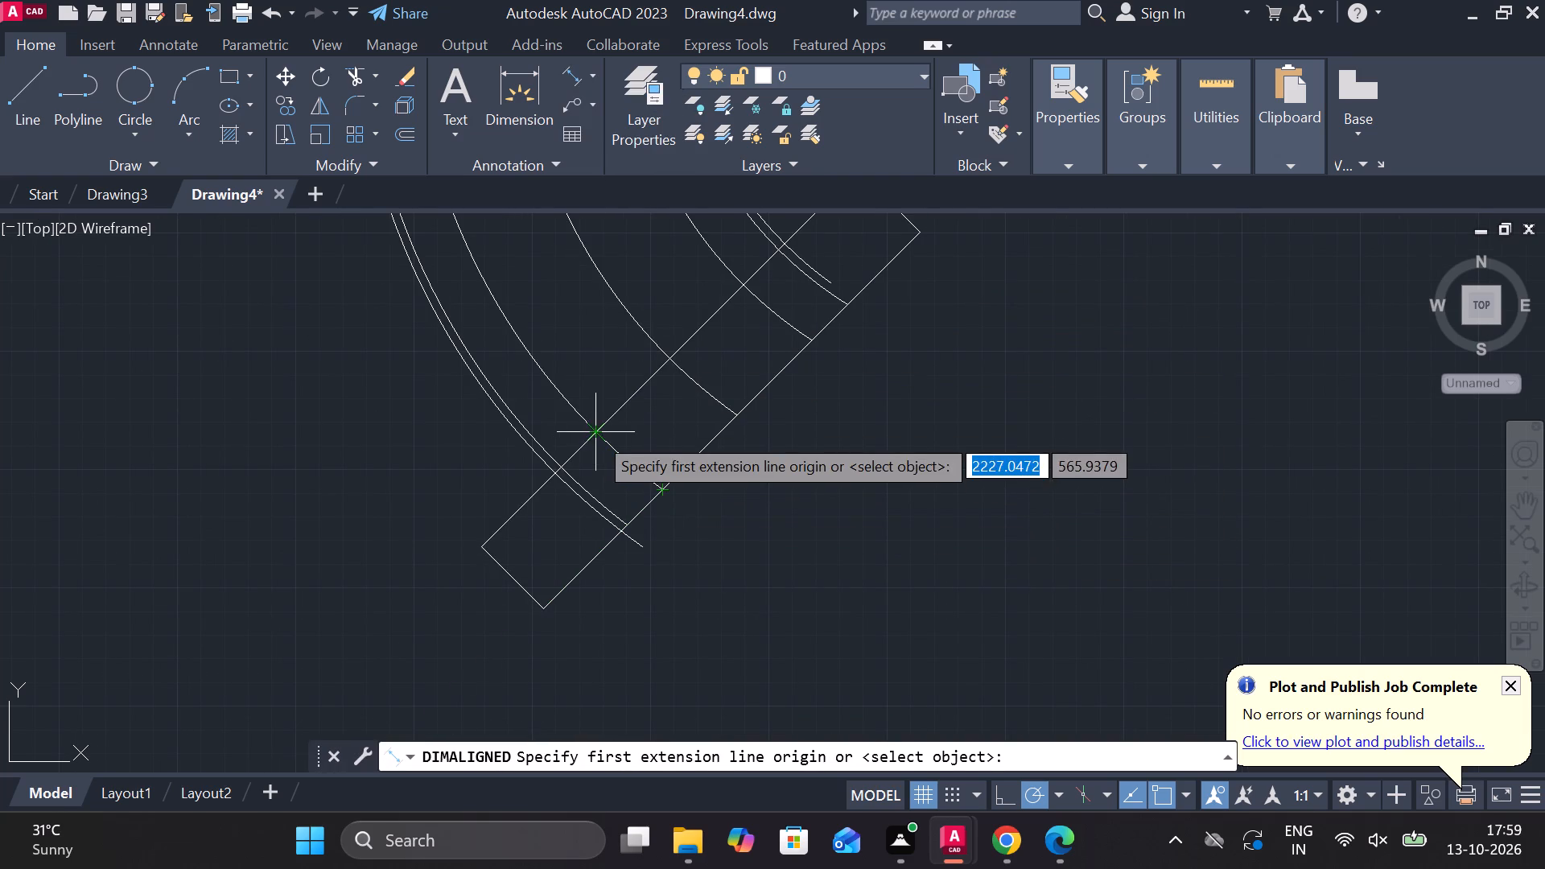
pyautogui.click(595, 434)
pyautogui.click(743, 291)
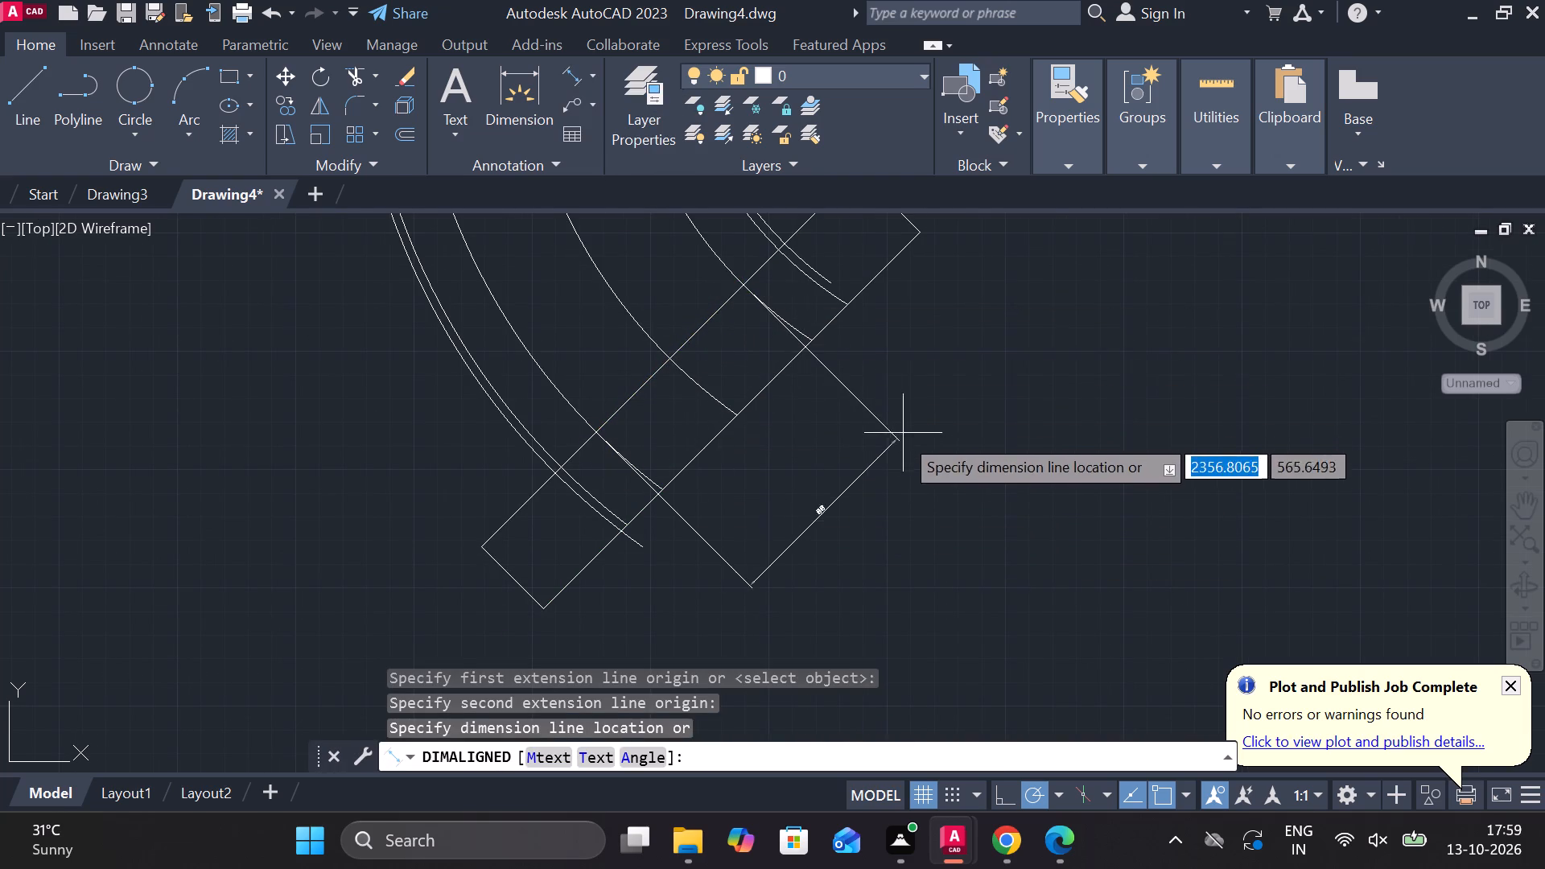
pyautogui.scroll(3, 900, 435)
pyautogui.moveTo(894, 435); pyautogui.dragTo(1005, 205, button='middle')
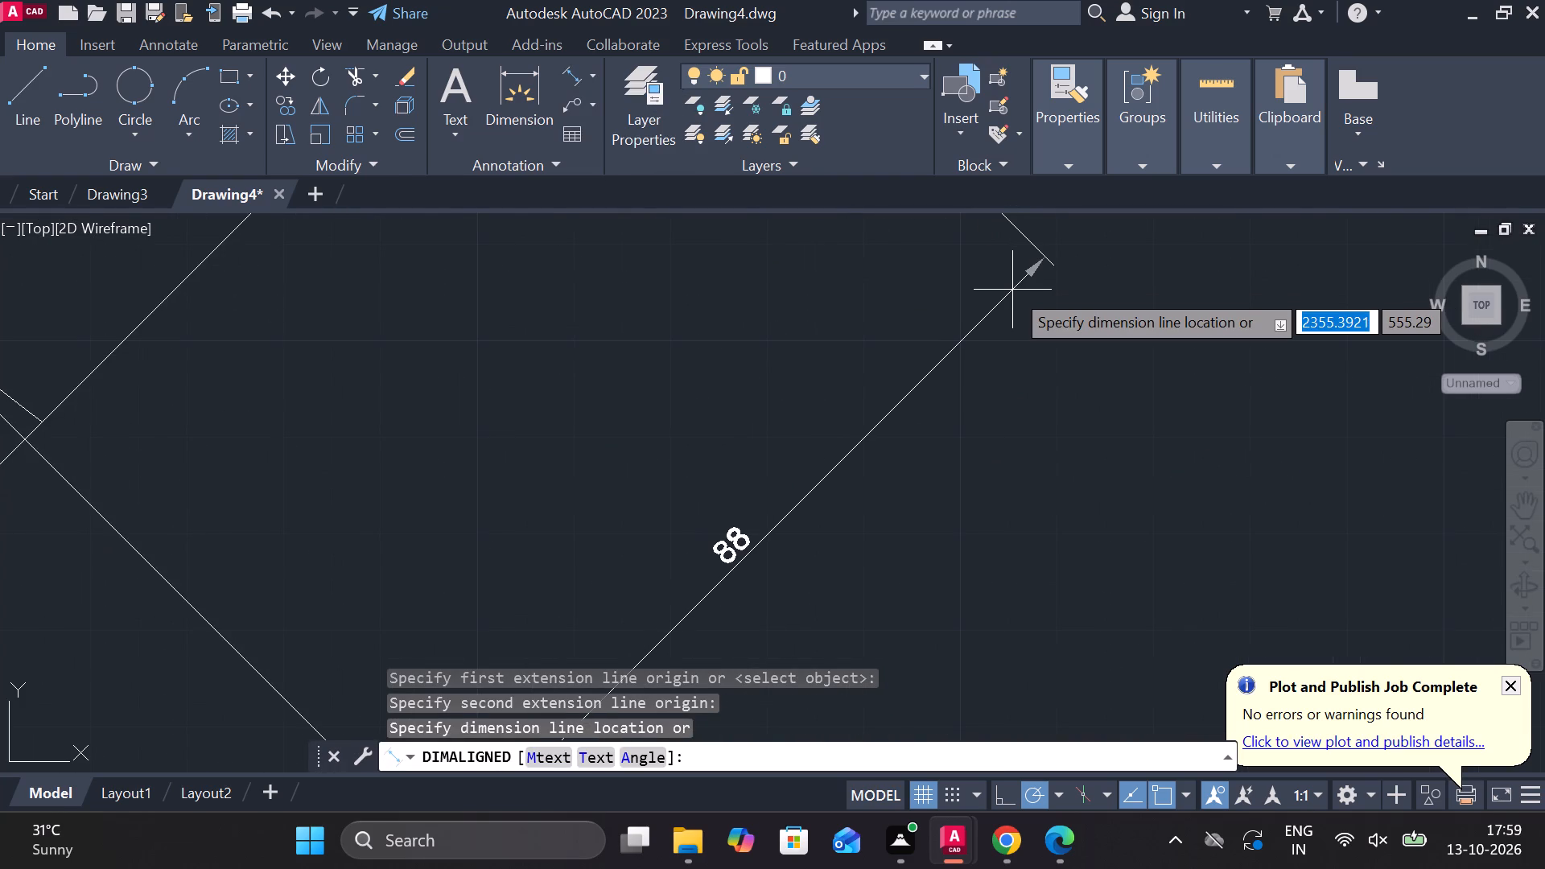
pyautogui.press('Escape')
# Trim the outermost arc back to the diagonal strip's inner edge and remove the edge segment between the two outermost arcs.
pyautogui.scroll(-3, 1012, 290)
pyautogui.moveTo(986, 447); pyautogui.dragTo(999, 538, button='middle')
pyautogui.scroll(-1, 790, 472)
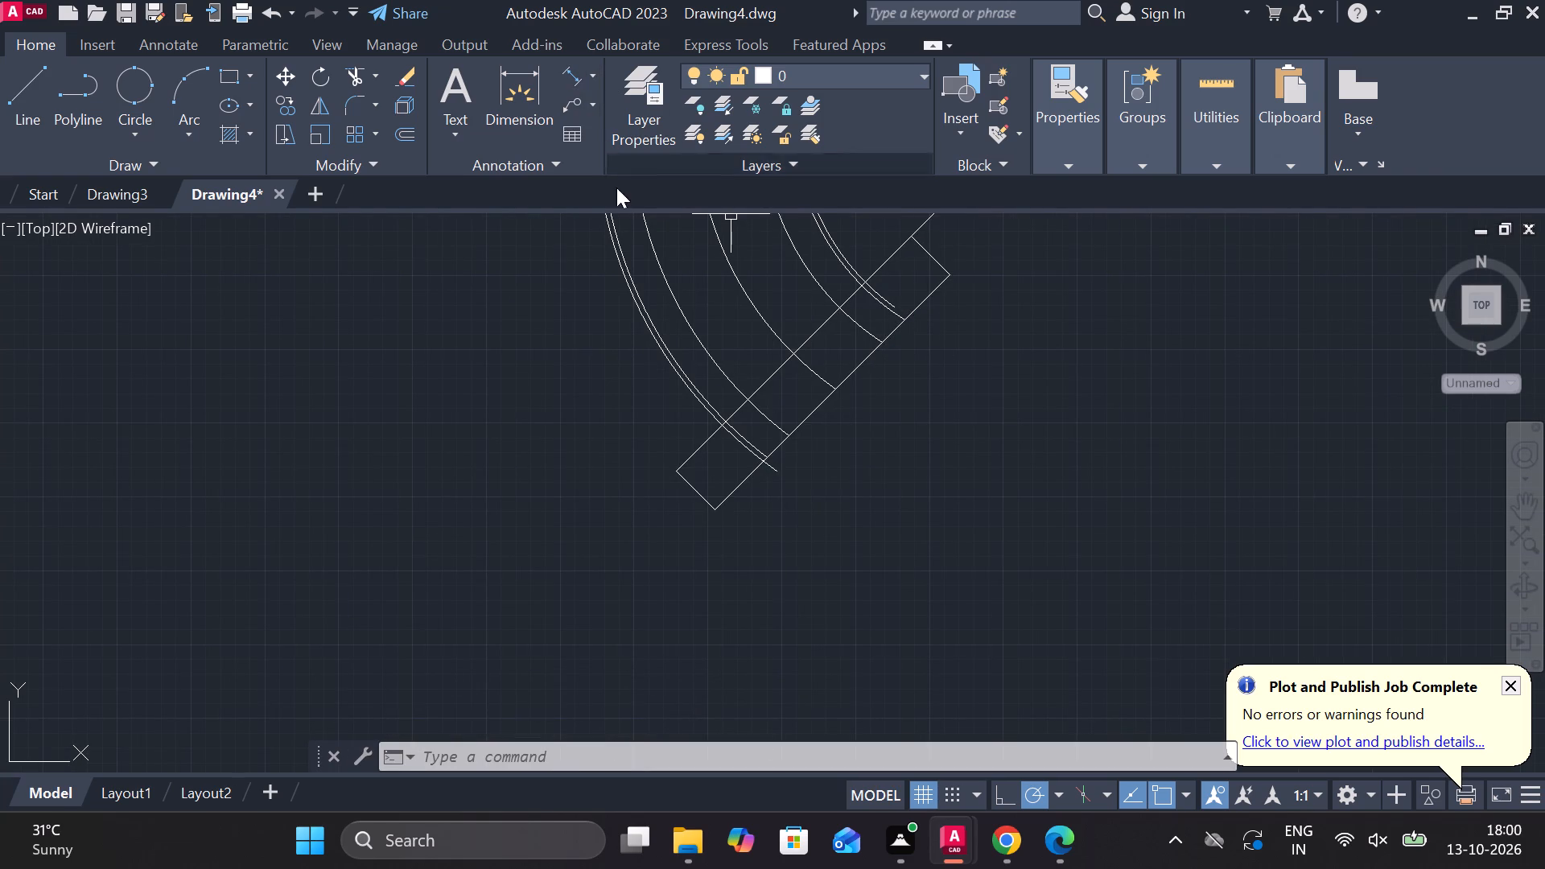
pyautogui.scroll(1, 752, 364)
pyautogui.write('tr')
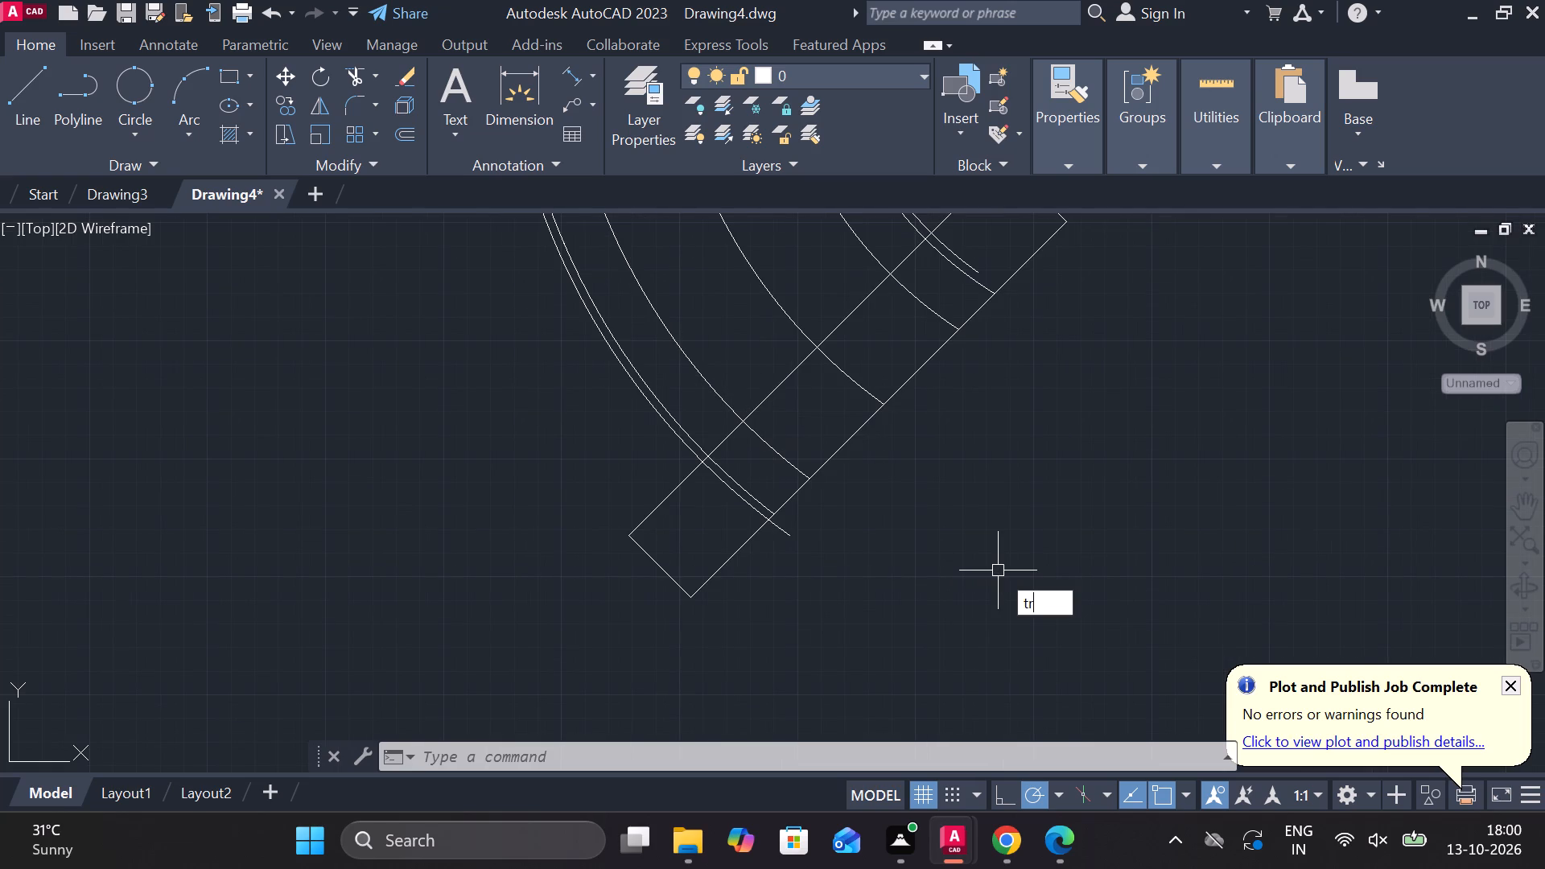
pyautogui.press('space')
pyautogui.click(790, 538)
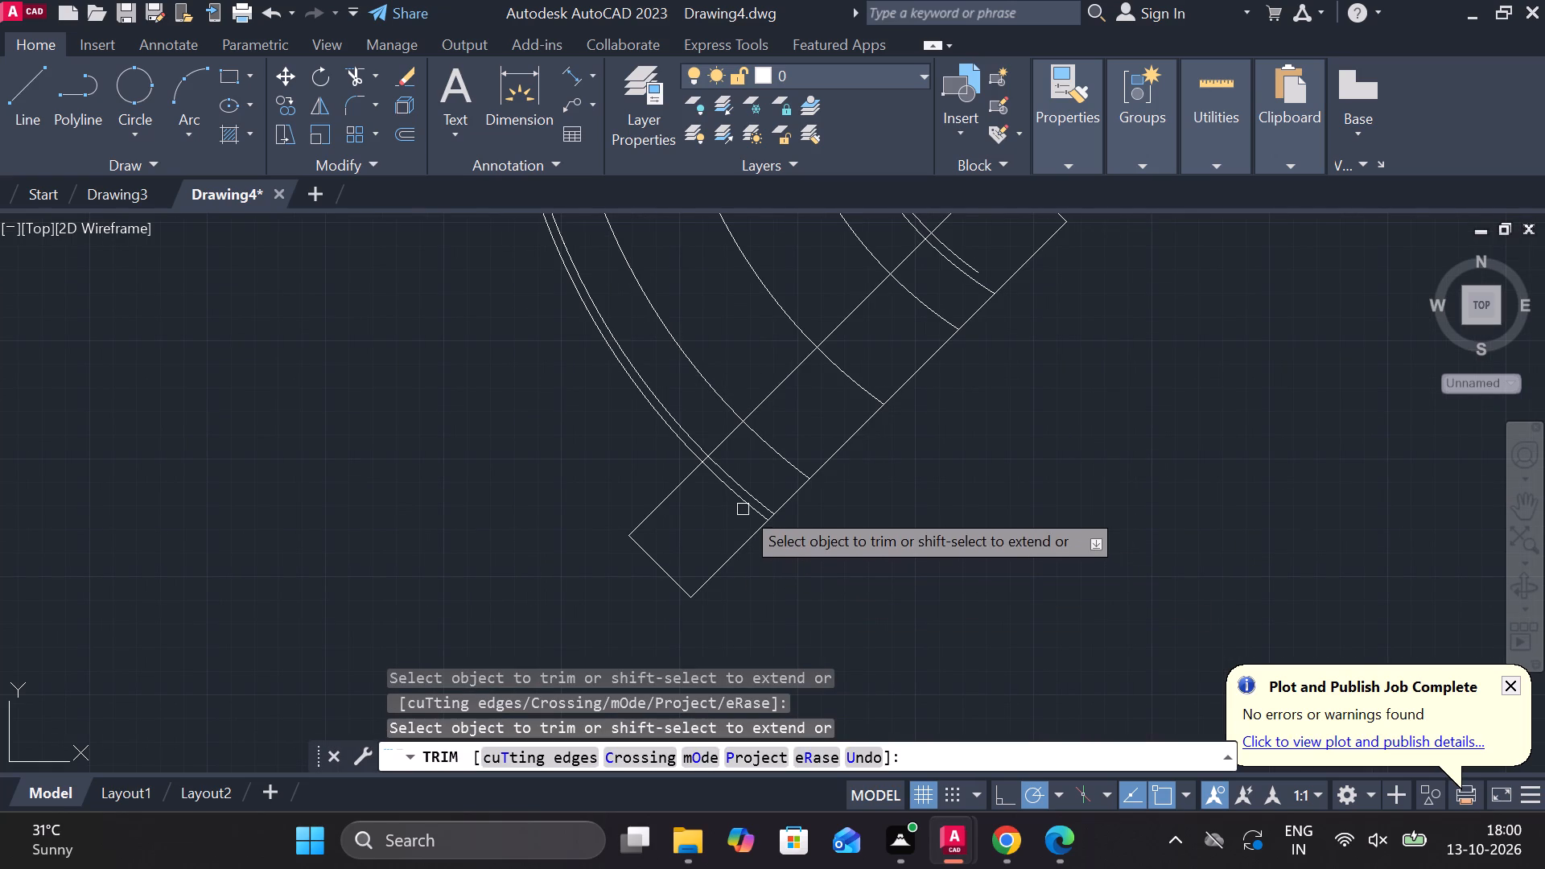
pyautogui.click(743, 508)
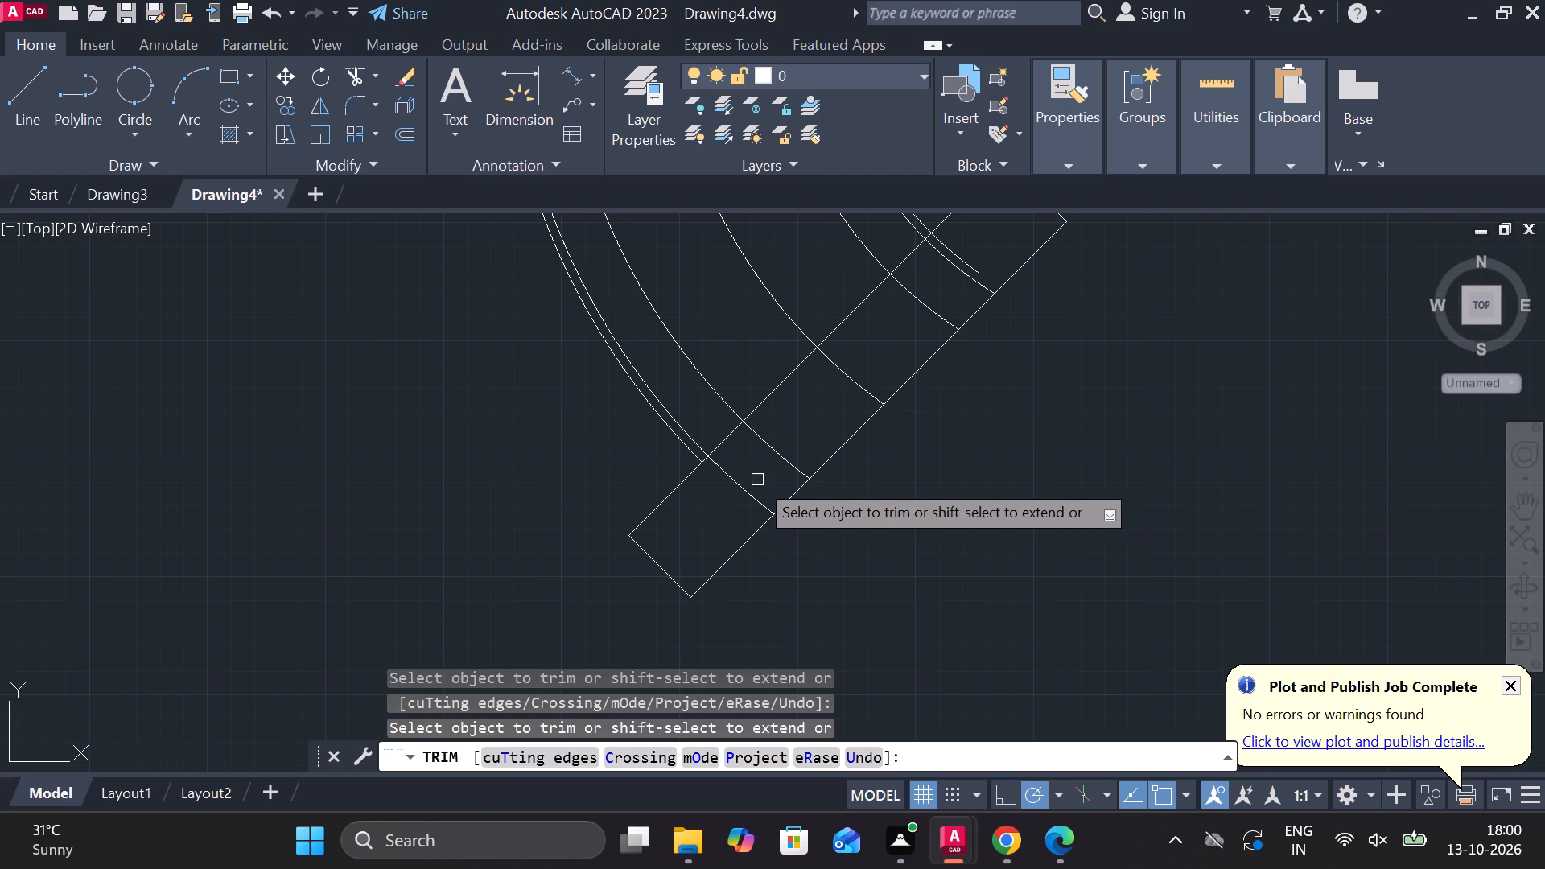
pyautogui.scroll(3, 697, 472)
pyautogui.click(719, 418)
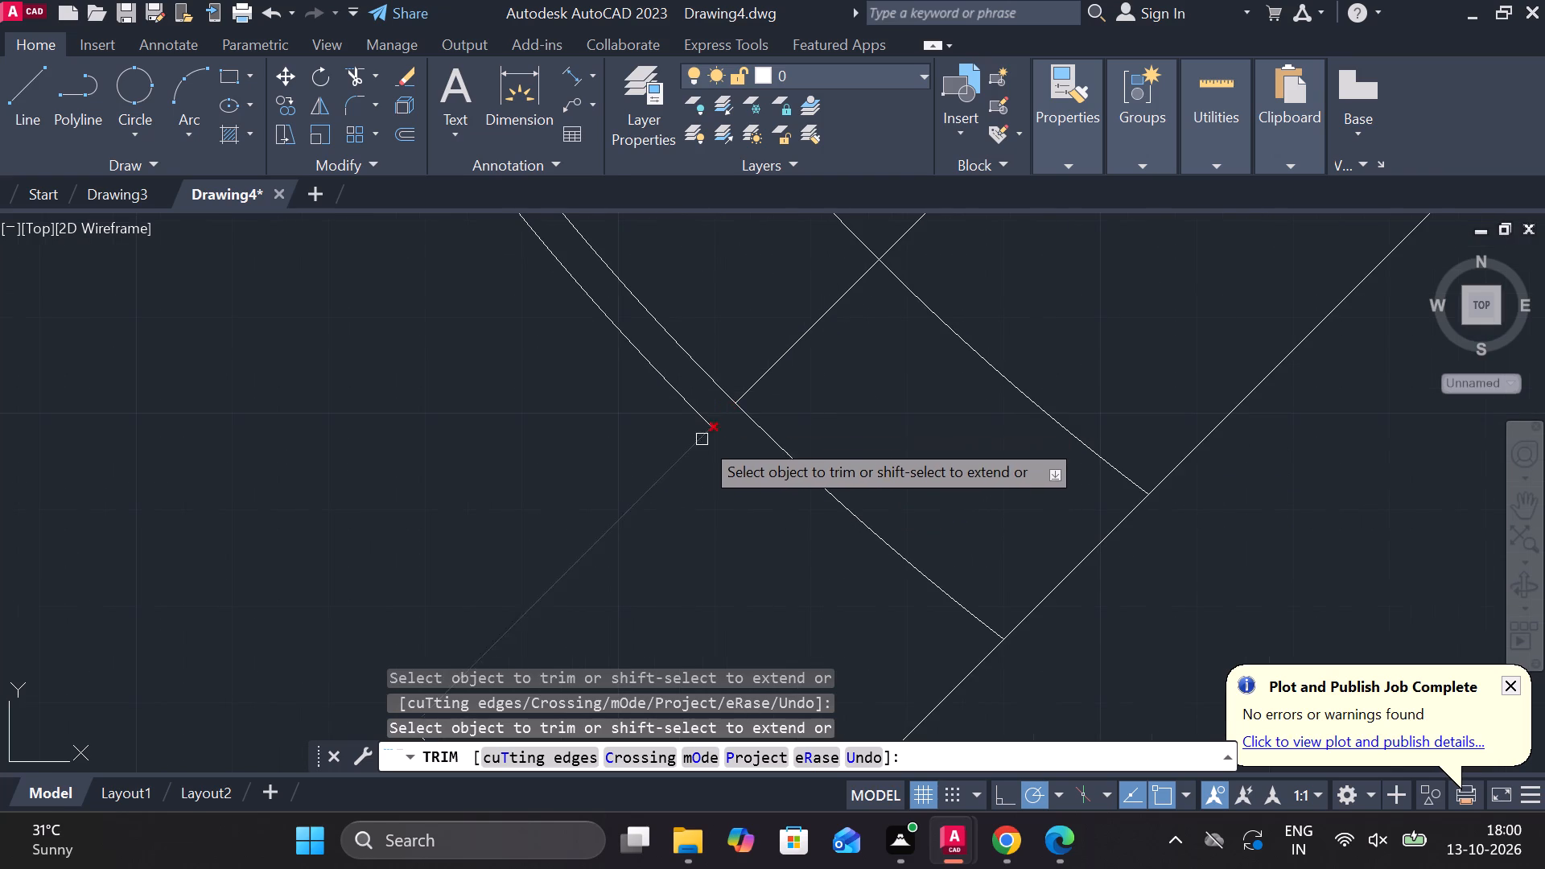
# Trim the rectangle's lower edge between the two outermost arcs and the outermost arc's portion inside the rectangle.
pyautogui.scroll(-4, 702, 439)
pyautogui.moveTo(780, 365); pyautogui.dragTo(850, 552, button='middle')
pyautogui.scroll(3, 686, 330)
pyautogui.scroll(1, 529, 266)
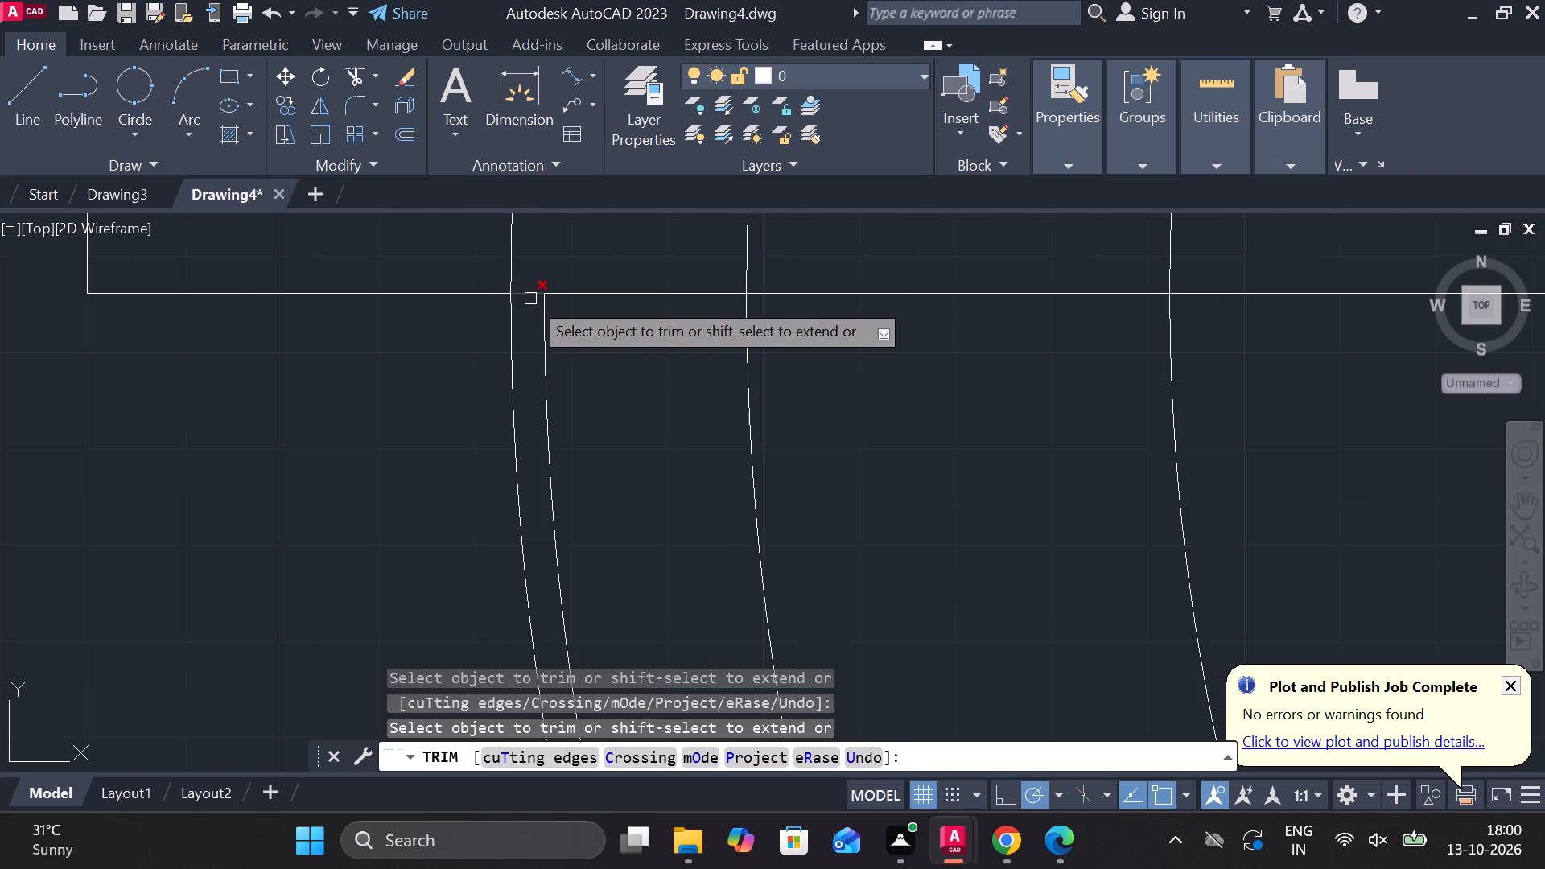
pyautogui.click(530, 299)
pyautogui.click(517, 256)
pyautogui.click(492, 243)
pyautogui.scroll(-2, 492, 243)
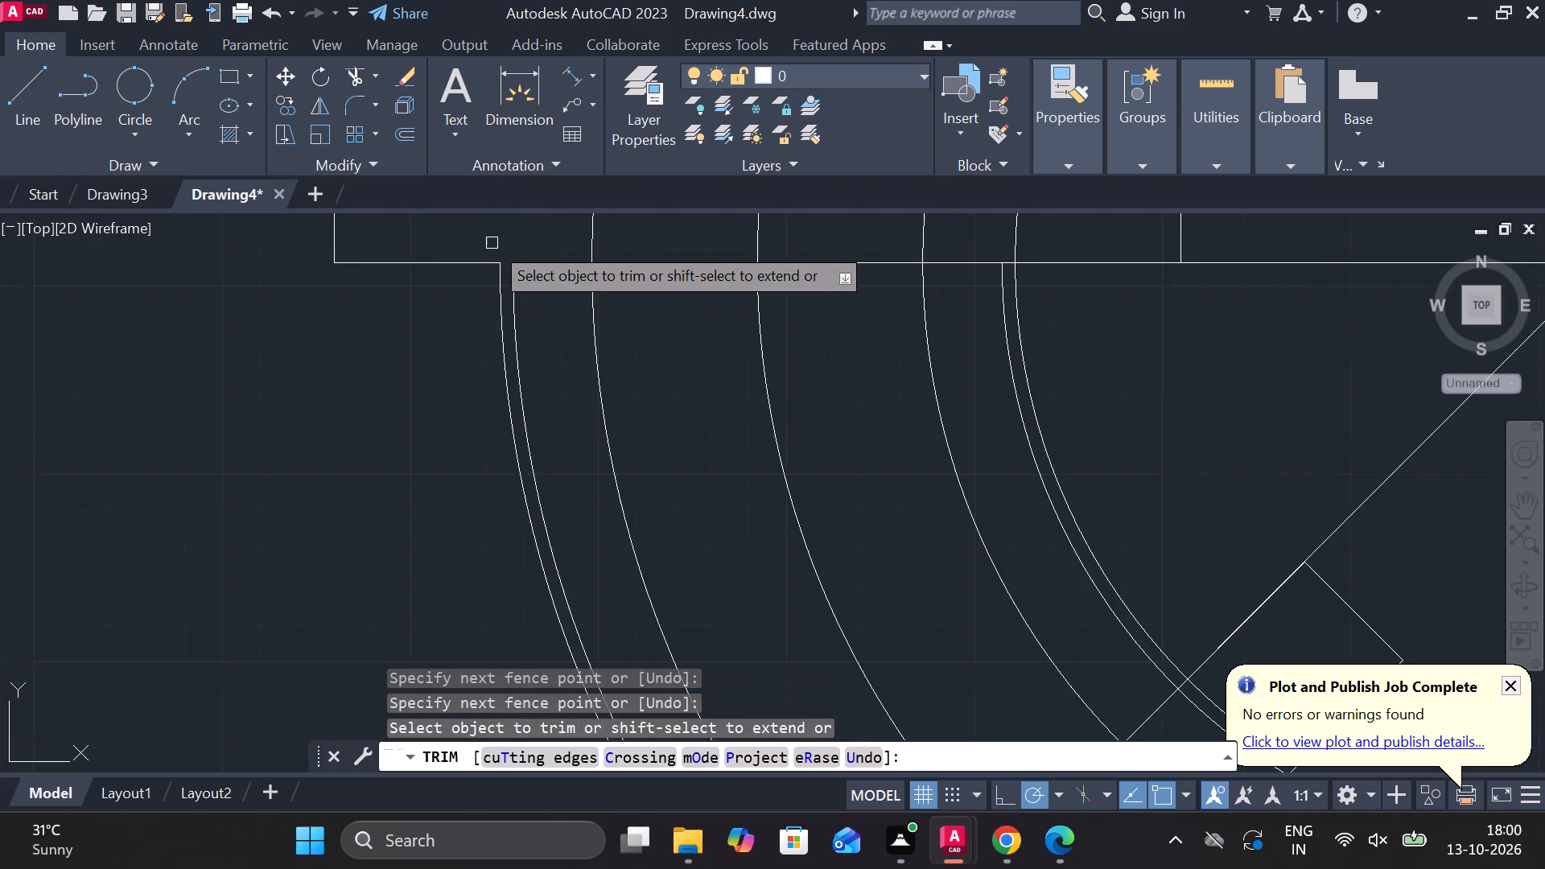
# Trim the rectangle's lower edge between the two innermost arcs and the innermost arc's portion inside the rectangle.
pyautogui.moveTo(505, 248); pyautogui.dragTo(523, 439, button='middle')
pyautogui.moveTo(537, 422); pyautogui.dragTo(550, 241, button='middle')
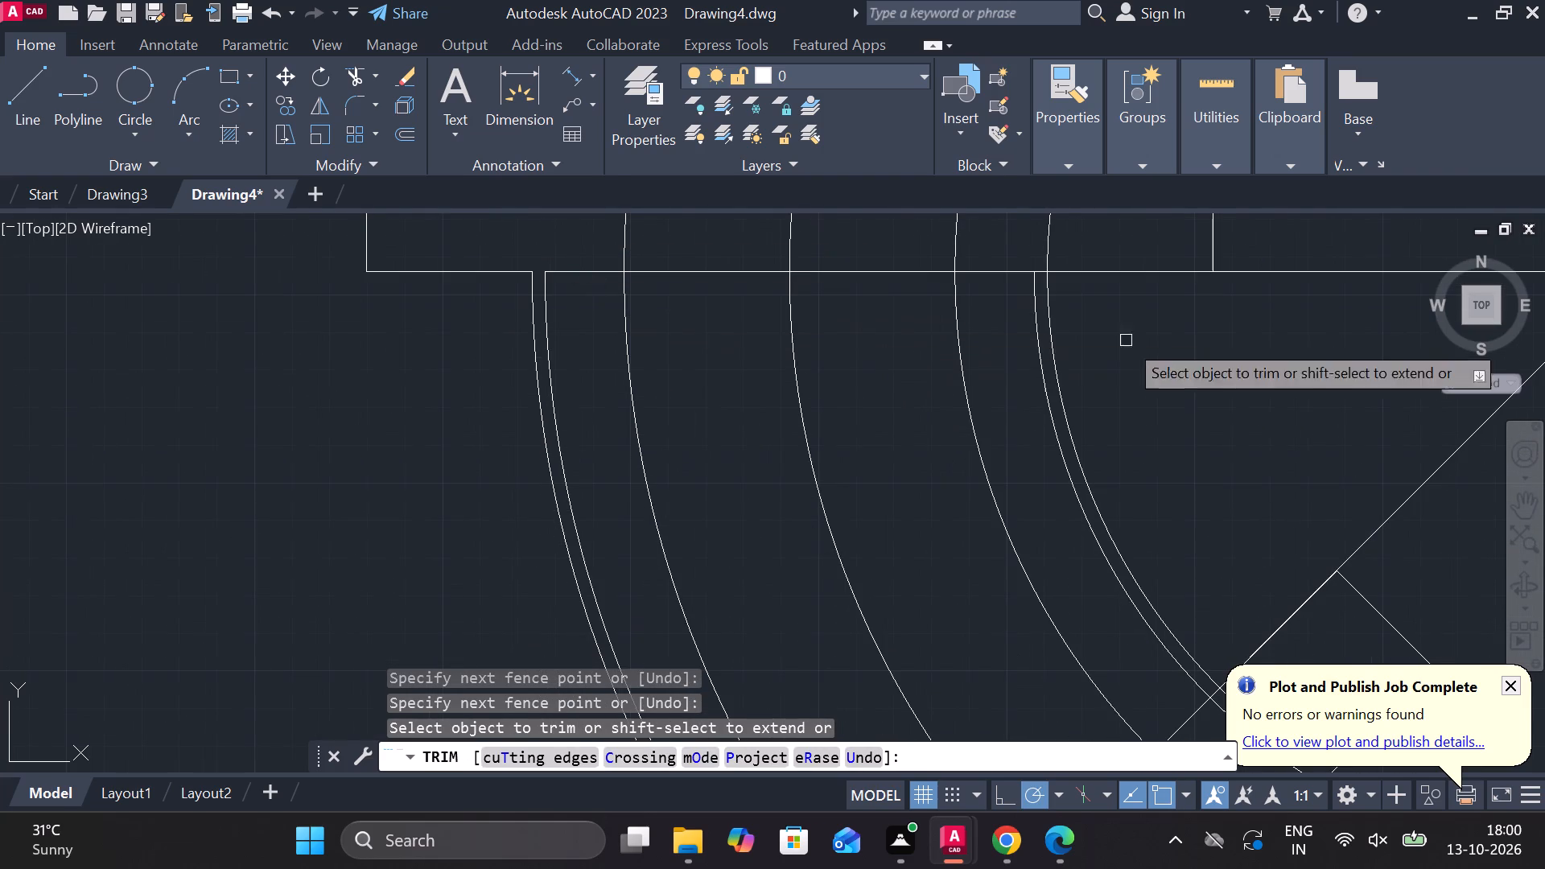
pyautogui.moveTo(1073, 299); pyautogui.dragTo(1013, 404, button='middle')
pyautogui.scroll(3, 938, 398)
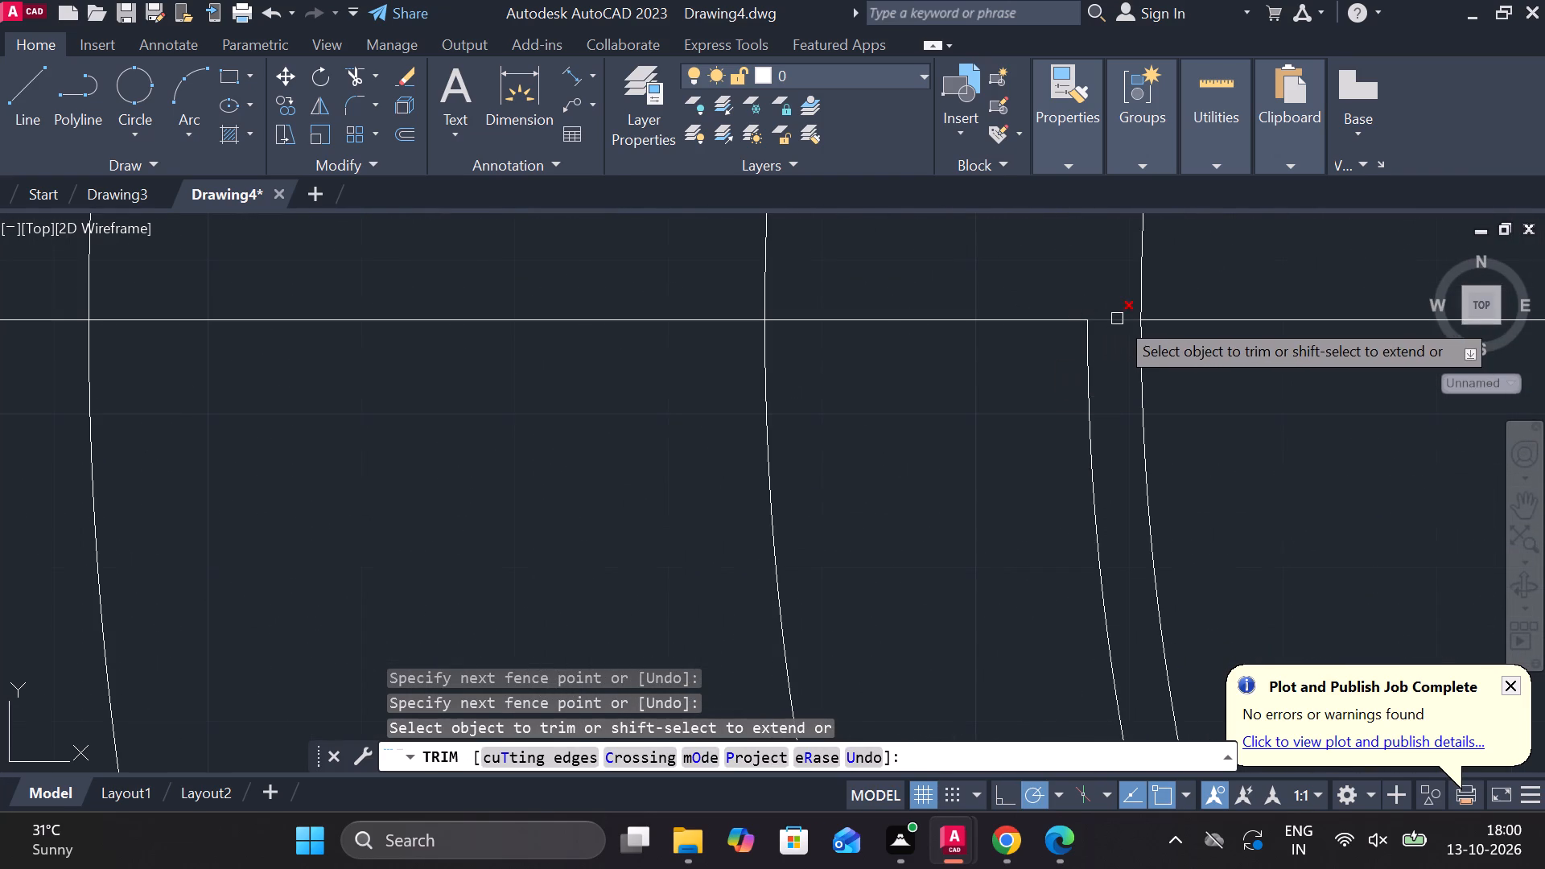
pyautogui.click(1117, 319)
pyautogui.click(1141, 274)
# Trim the two innermost arcs back to the diagonal strip's inner edge and remove the edge segment between them.
pyautogui.scroll(-3, 1127, 296)
pyautogui.moveTo(1191, 367); pyautogui.dragTo(1056, 290, button='middle')
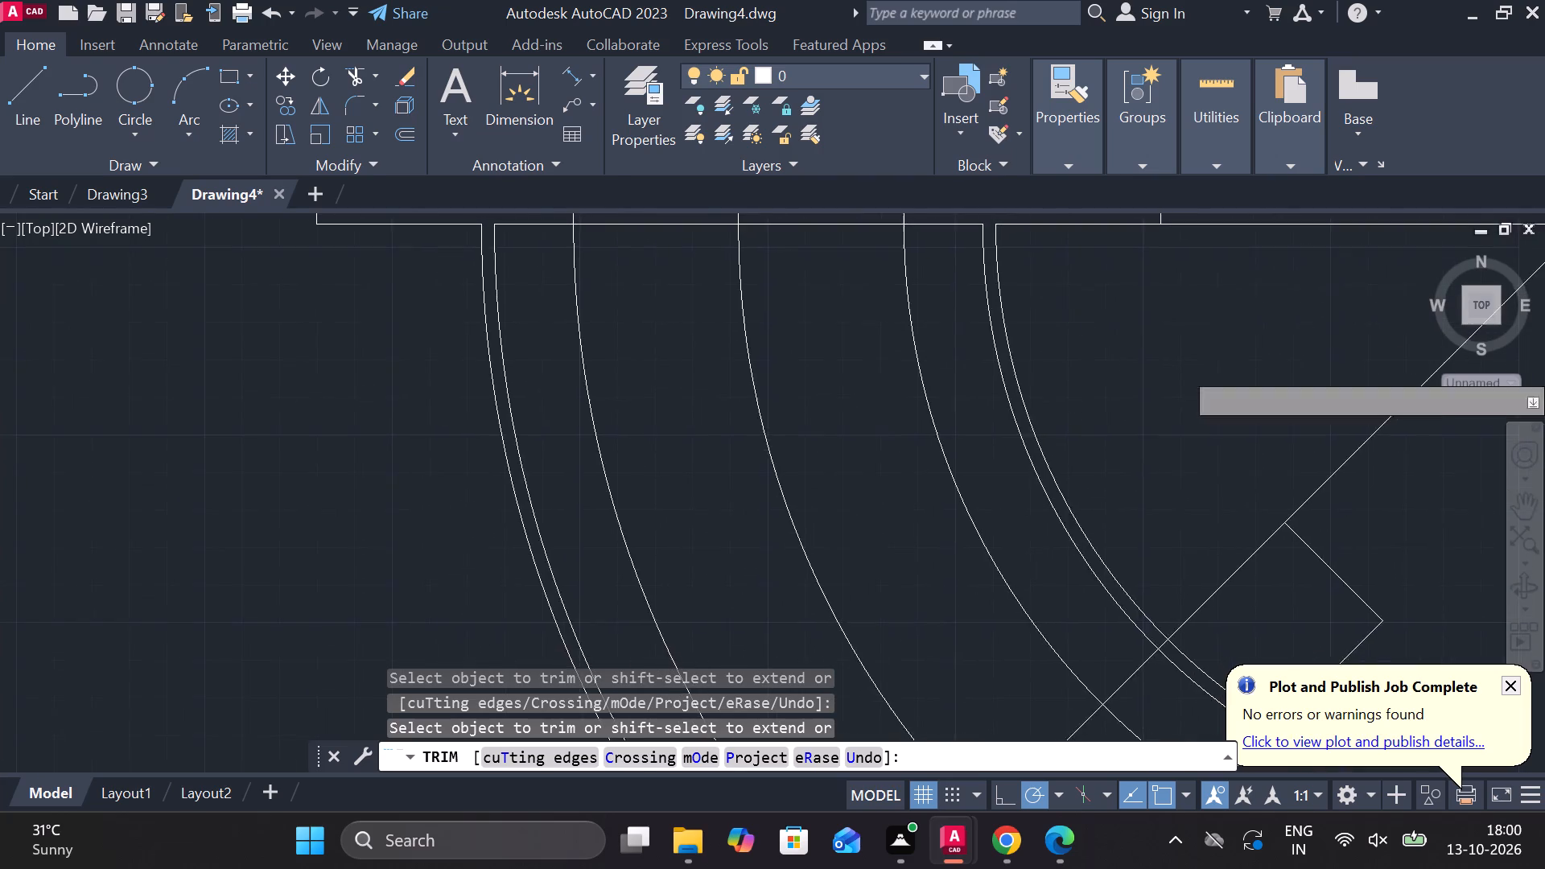
pyautogui.scroll(-2, 1063, 283)
pyautogui.scroll(3, 1096, 443)
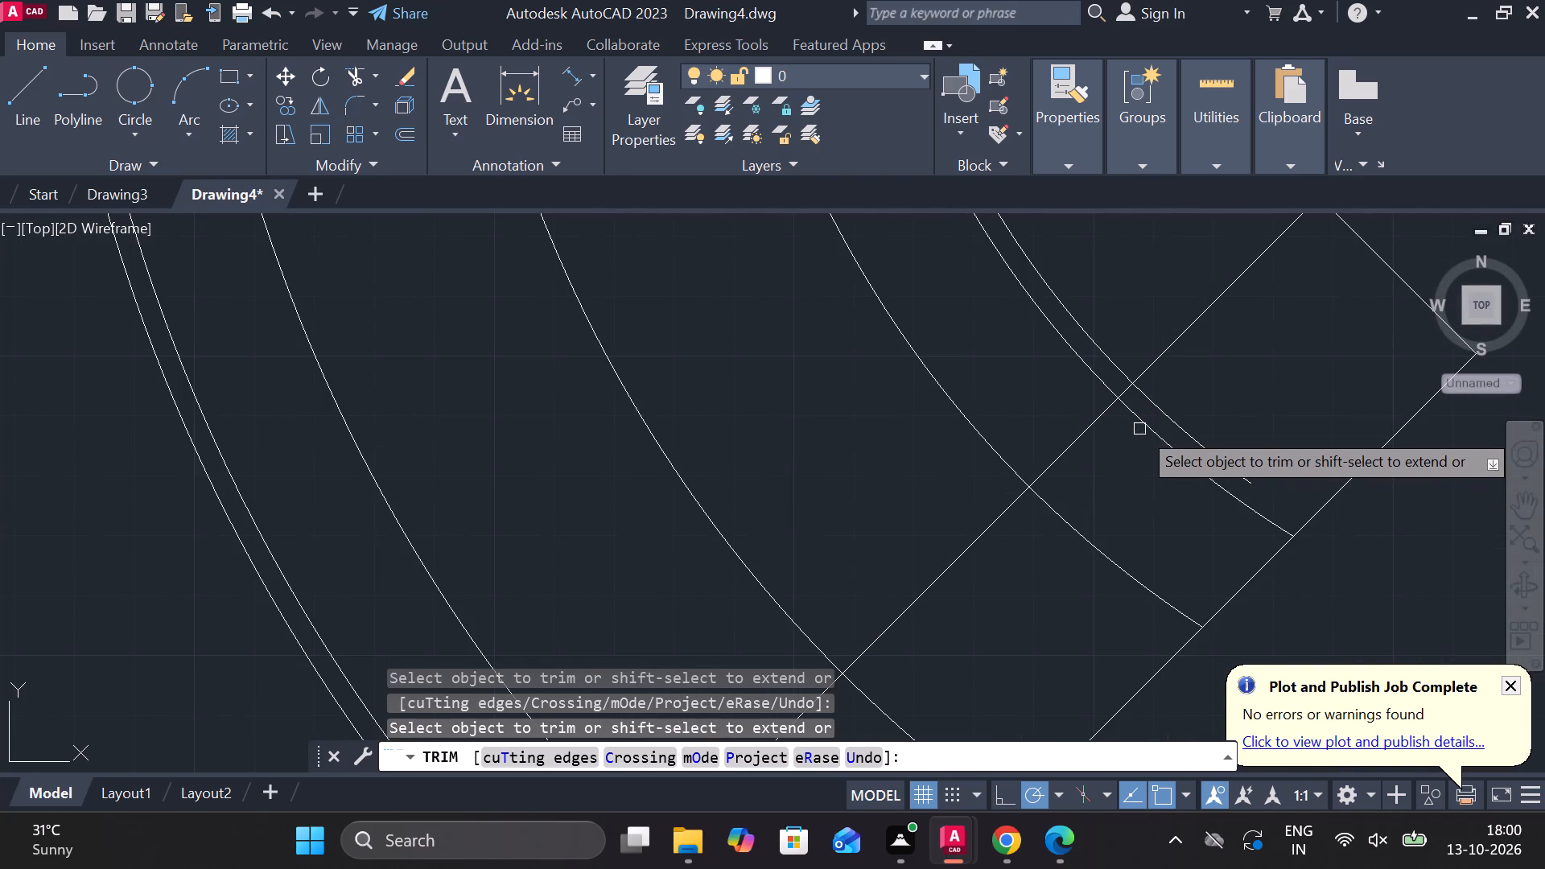
pyautogui.click(1143, 430)
pyautogui.scroll(-2, 1176, 427)
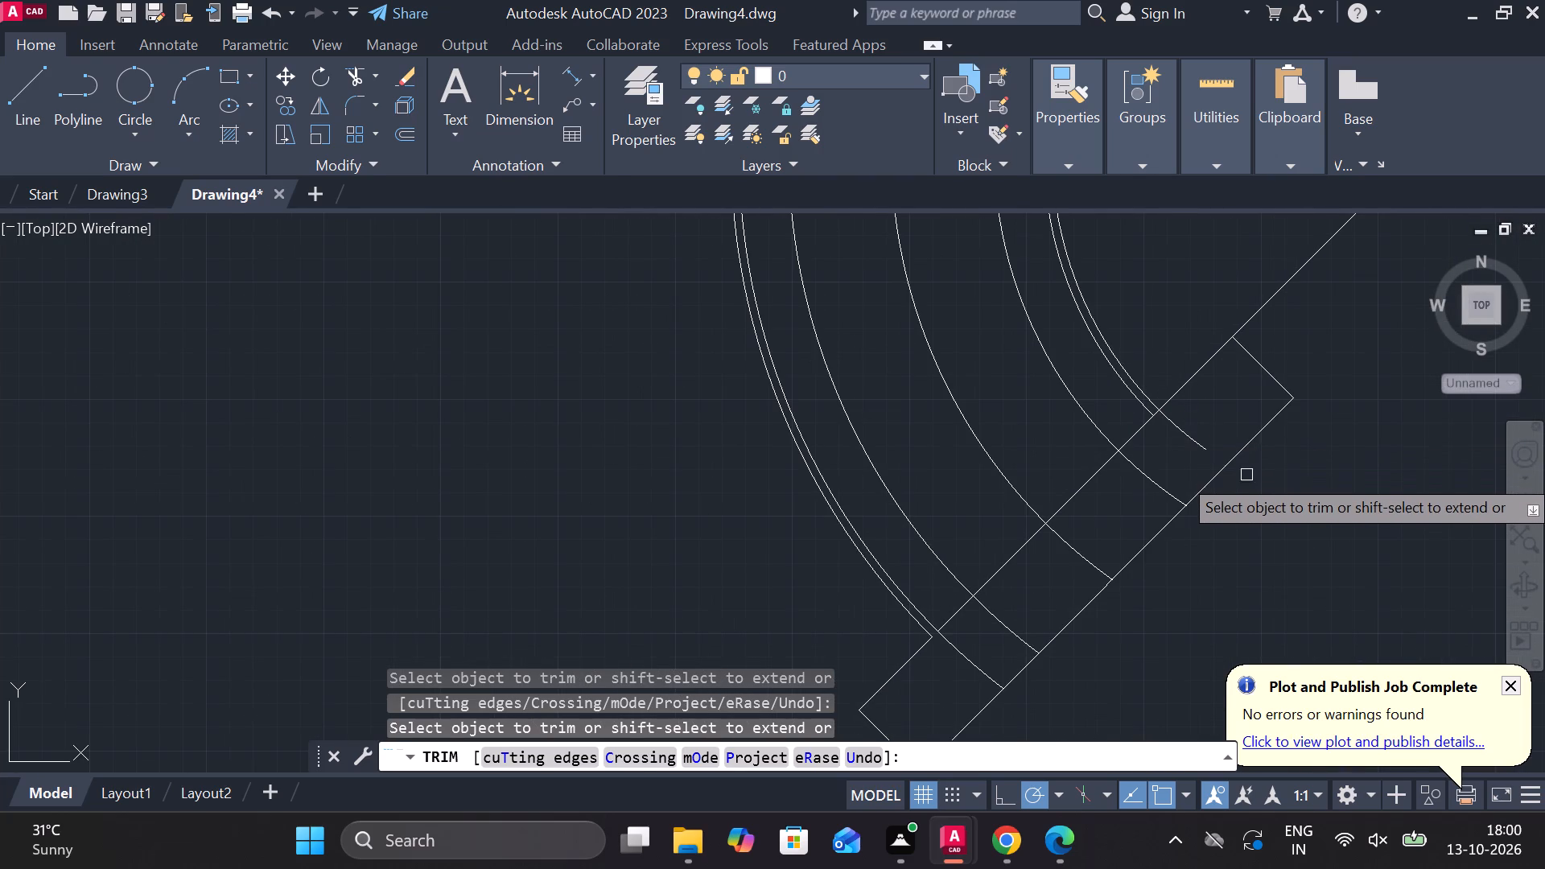
pyautogui.scroll(2, 1155, 412)
pyautogui.click(1205, 446)
pyautogui.scroll(2, 1168, 416)
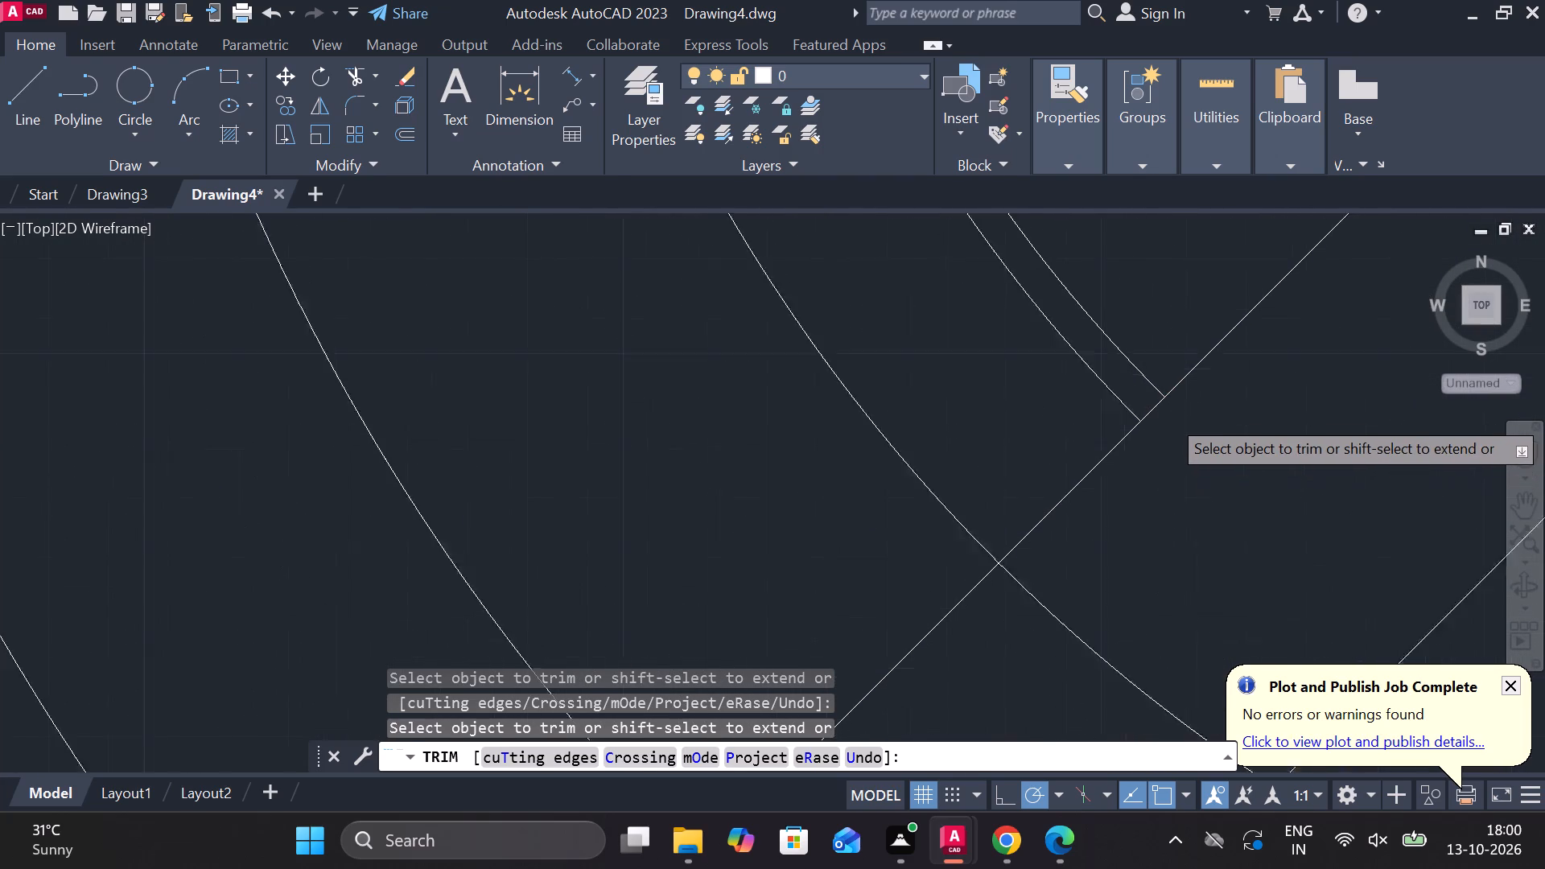
pyautogui.scroll(1, 1168, 416)
pyautogui.click(1128, 393)
pyautogui.click(1128, 410)
pyautogui.click(1127, 400)
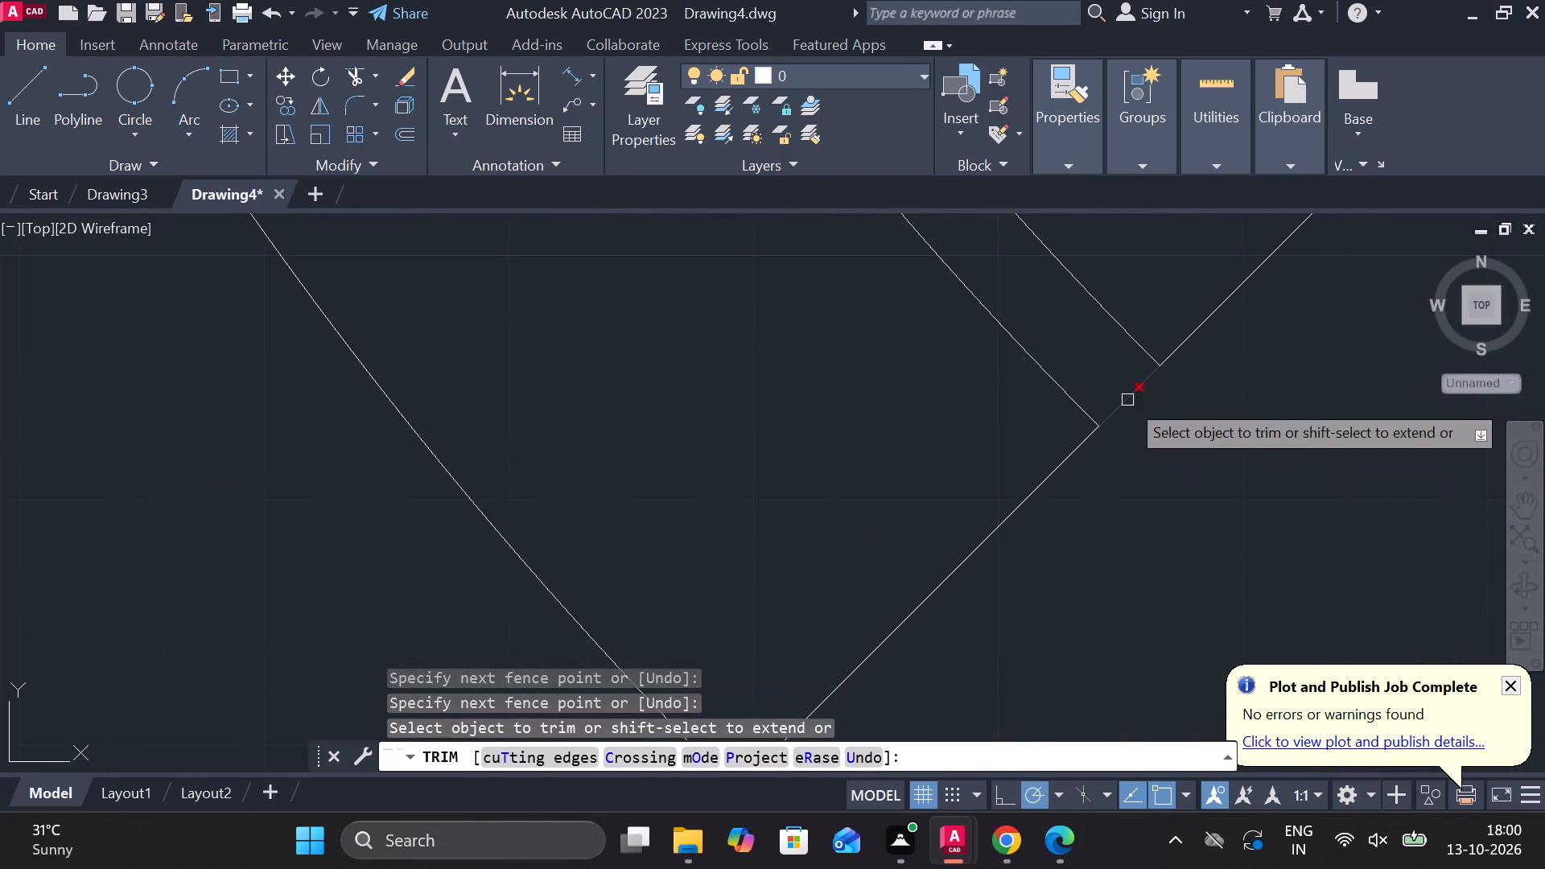
pyautogui.click(1124, 390)
pyautogui.scroll(-3, 1147, 400)
pyautogui.scroll(-3, 1268, 401)
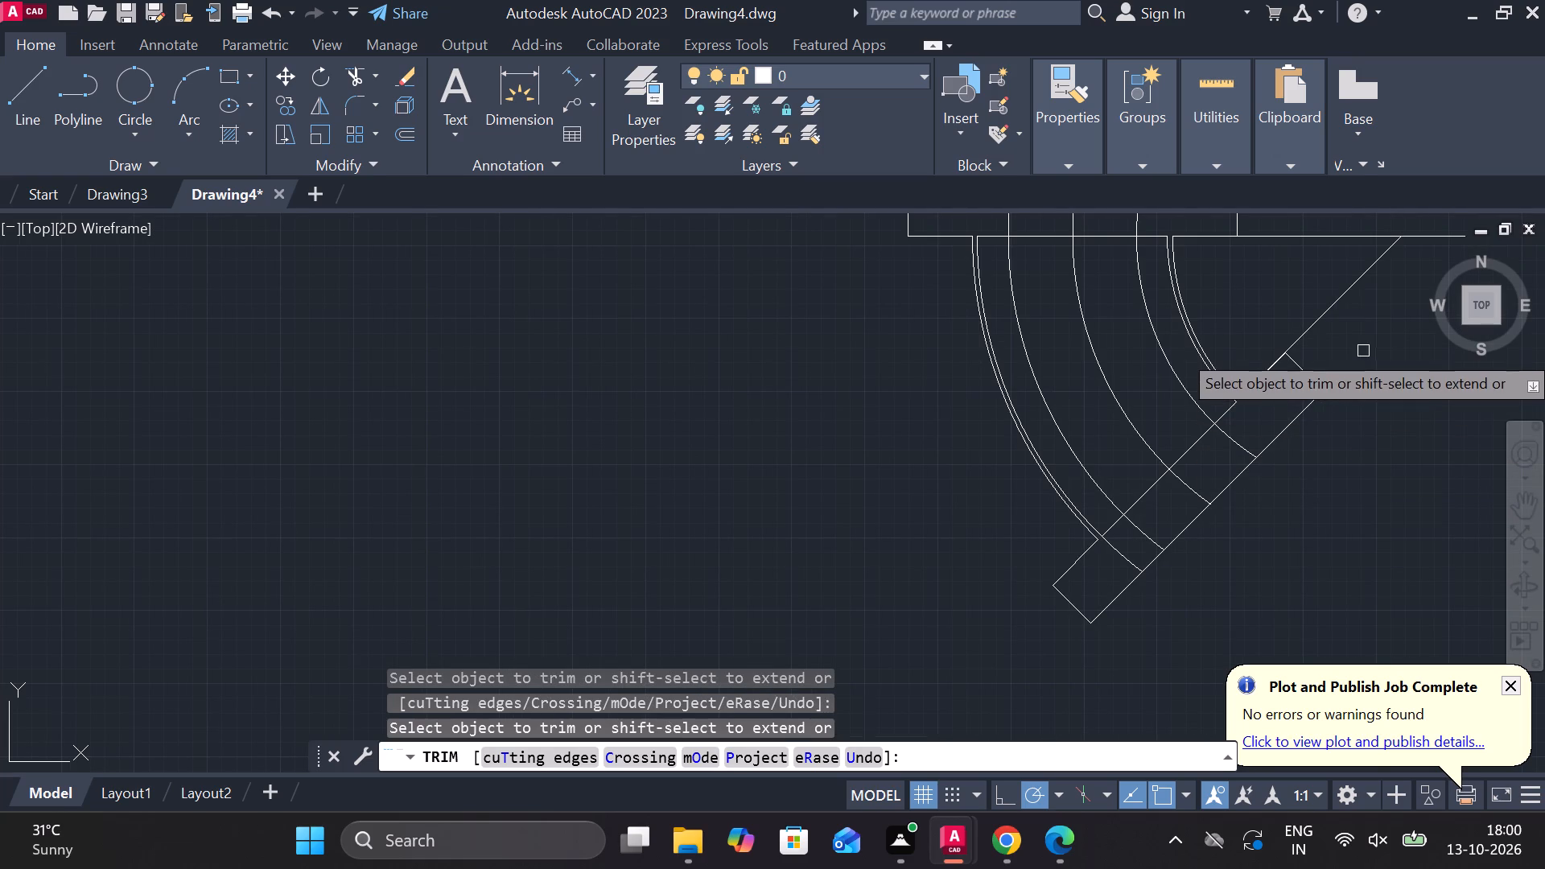
pyautogui.press('Escape')
# Erase the diagonal construction line running from the strip's upper end to the rectangle's extended lower edge.
pyautogui.click(1321, 317)
pyautogui.write('e')
pyautogui.press('space')
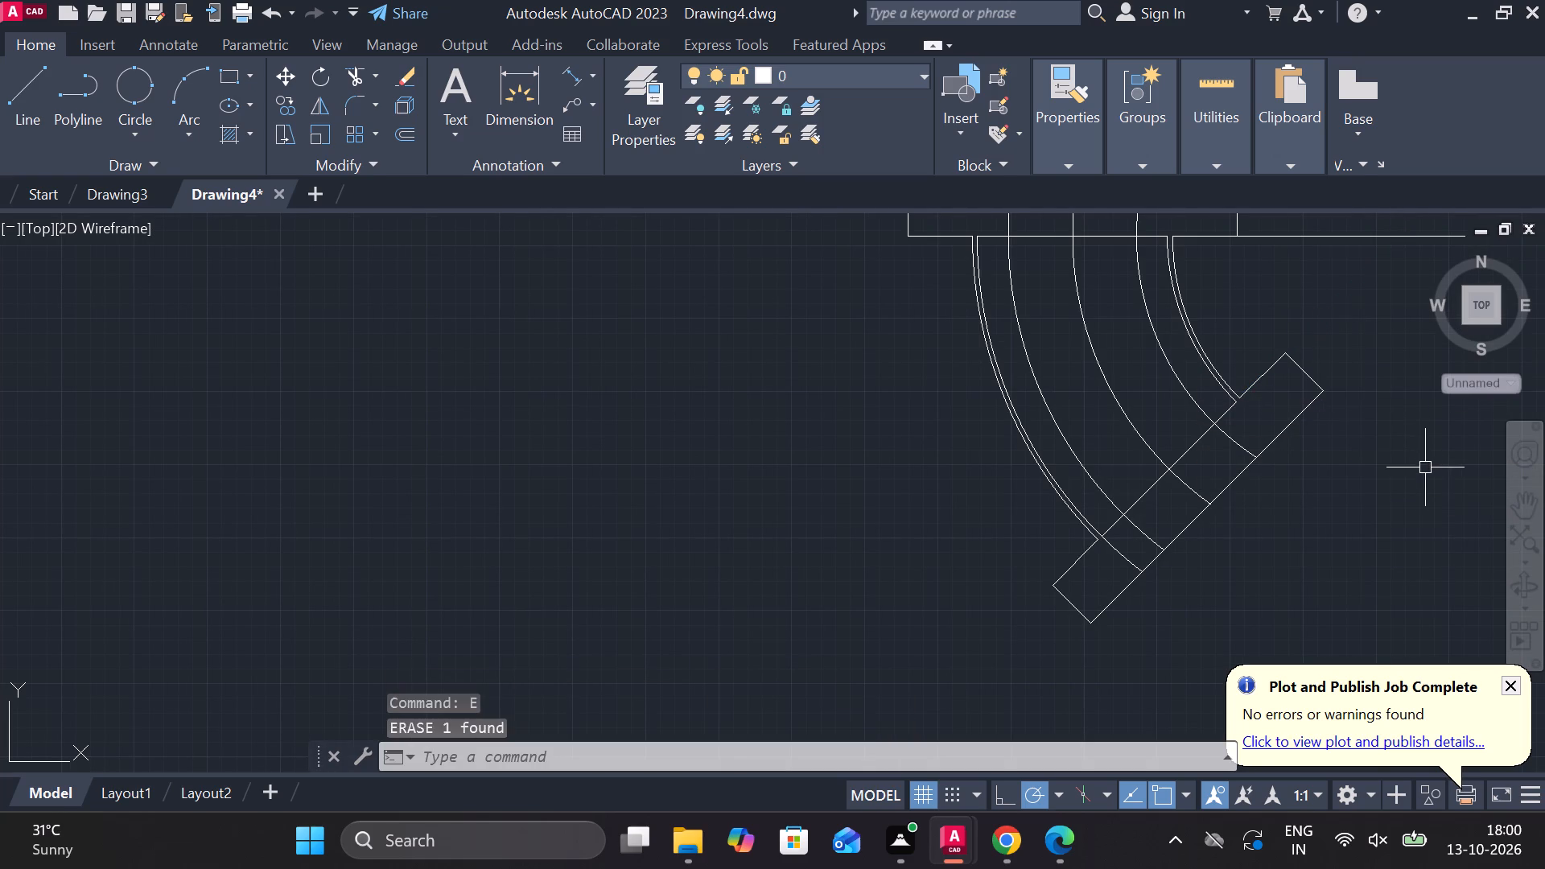
# Fillet the rectangle's lower-left corner with radius 10.
pyautogui.write('f r')
pyautogui.press('space')
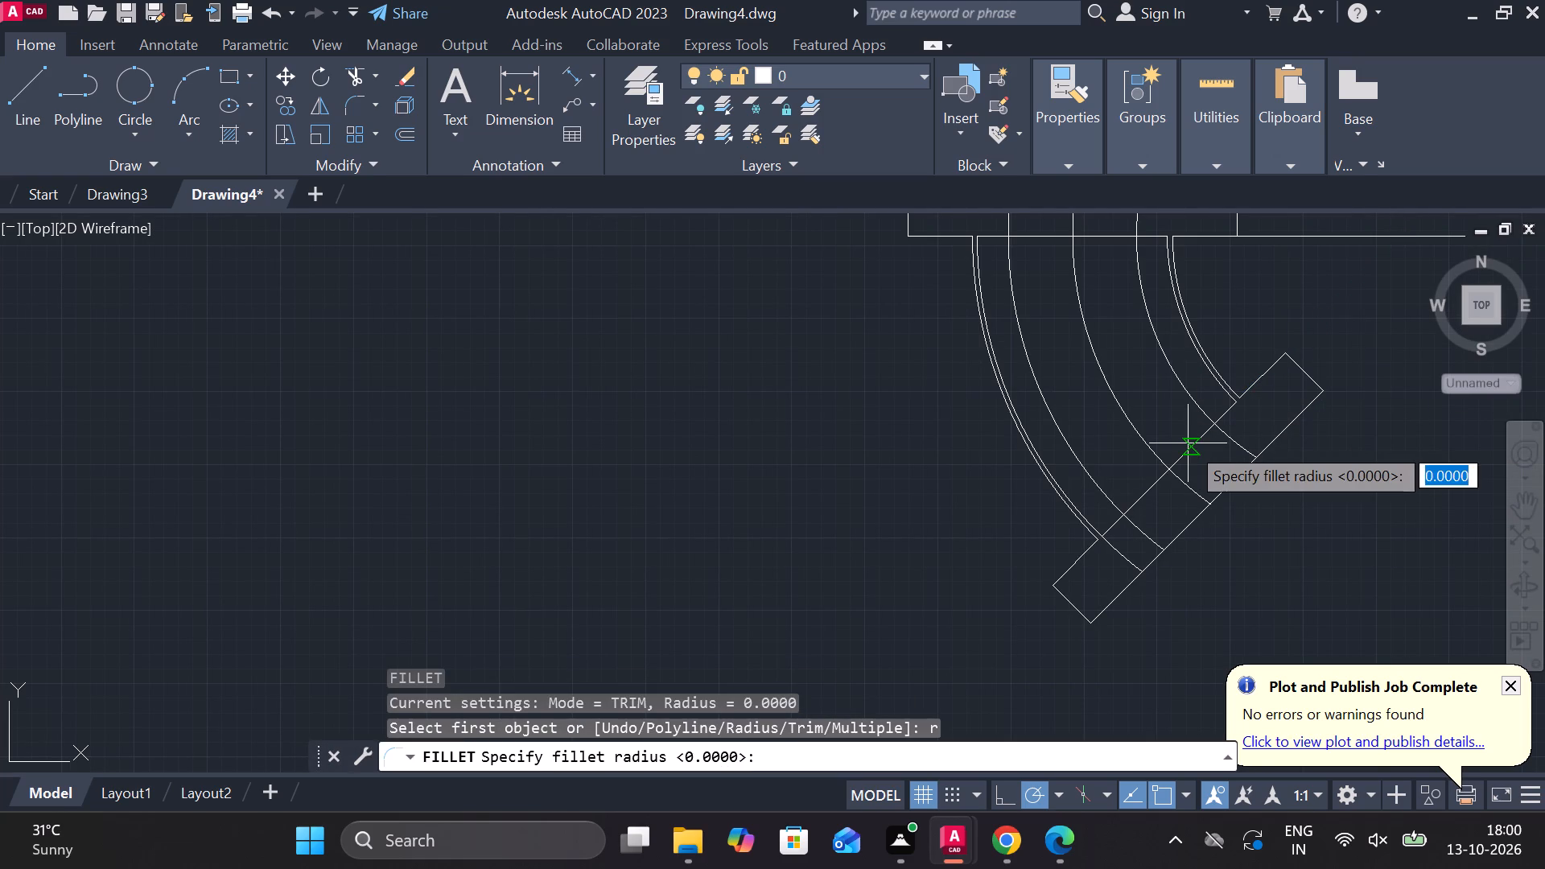
pyautogui.write('15')
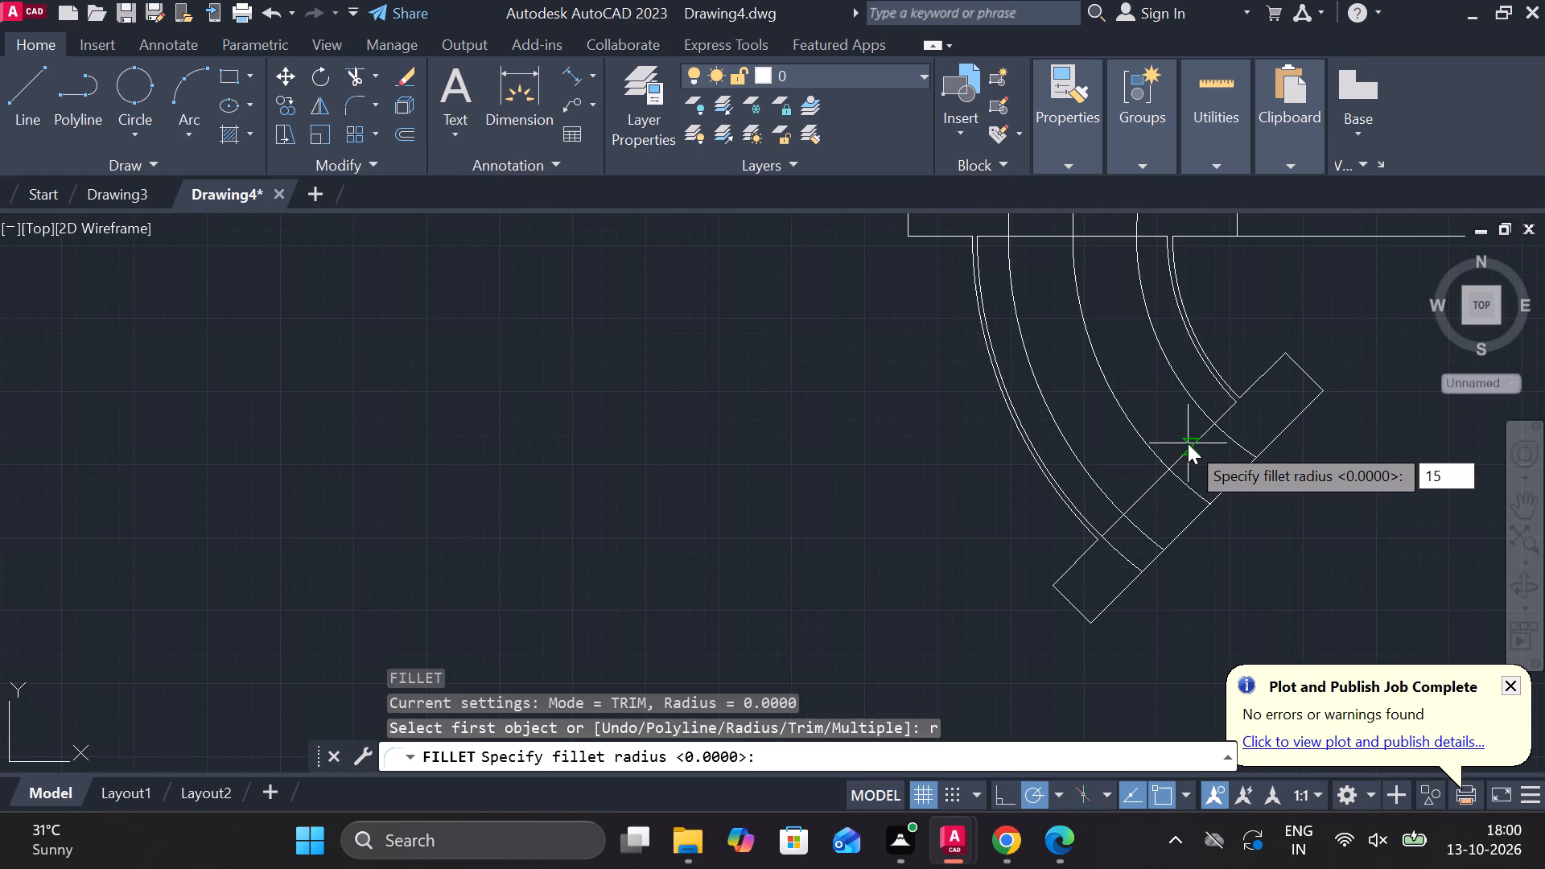
pyautogui.press('BackSpace')
pyautogui.press('0')
pyautogui.press('Return')
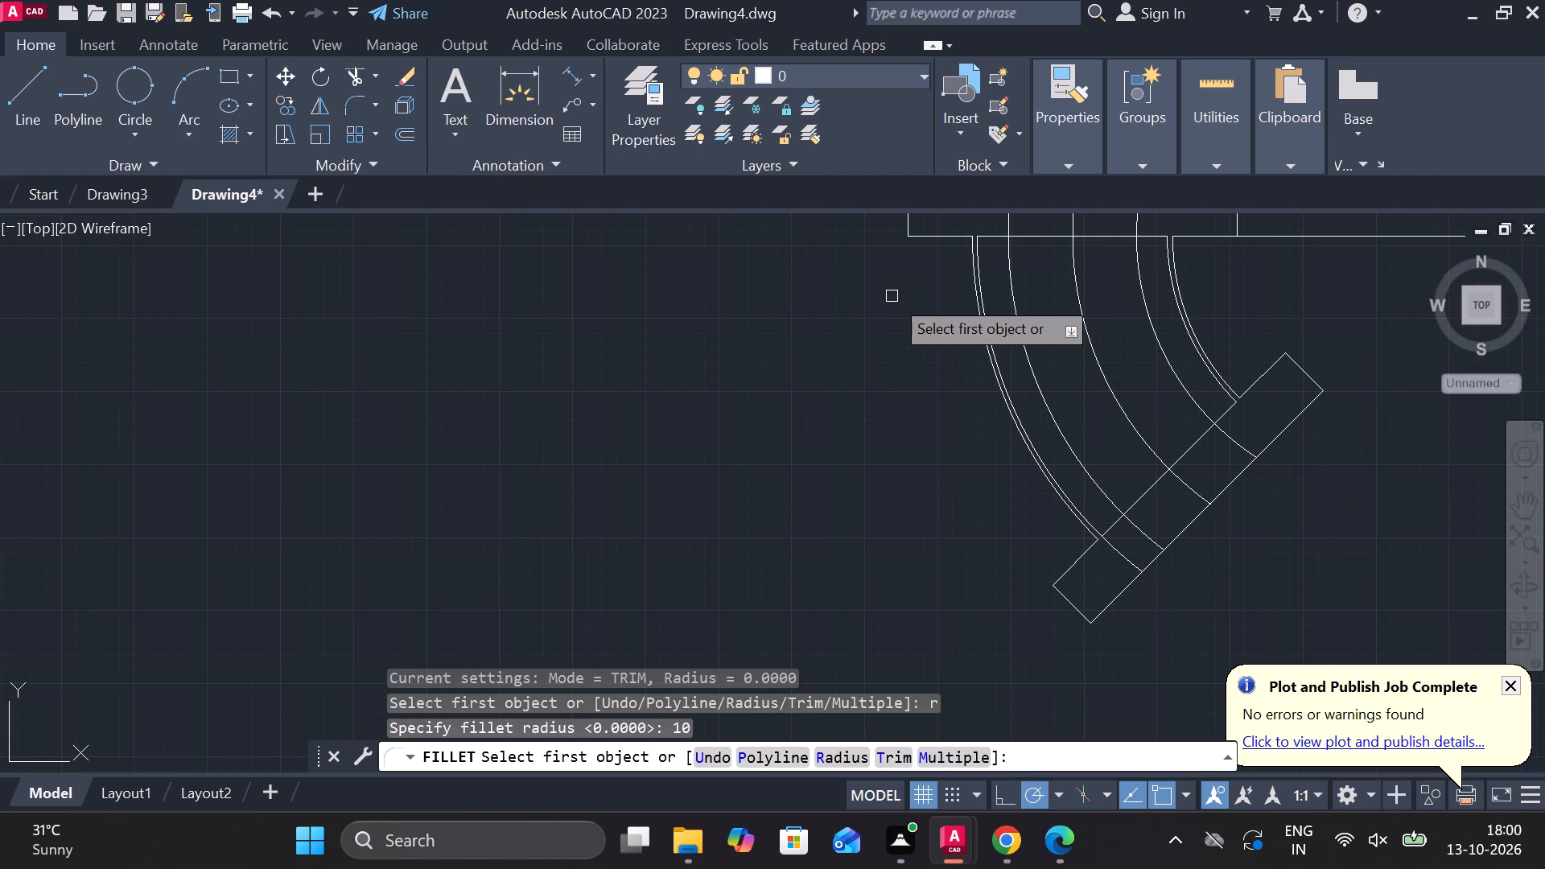
pyautogui.moveTo(905, 336); pyautogui.dragTo(899, 501, button='middle')
pyautogui.scroll(3, 924, 393)
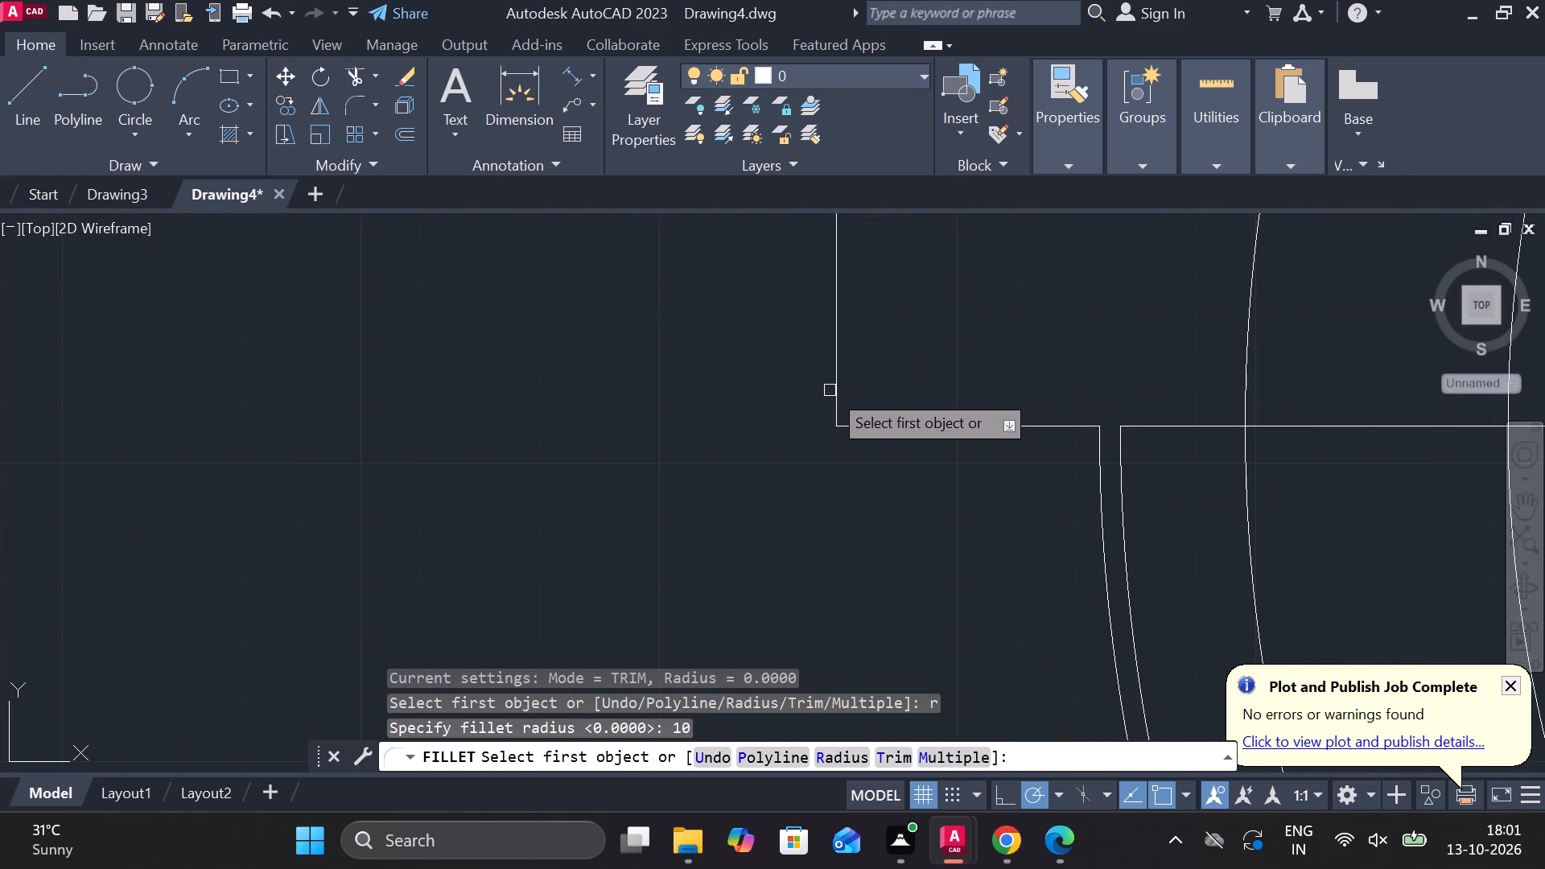
pyautogui.click(835, 386)
pyautogui.click(866, 423)
# Fillet the rectangle's lower-right corner with radius 10.
pyautogui.scroll(-2, 894, 412)
pyautogui.moveTo(892, 412); pyautogui.dragTo(876, 413, button='middle')
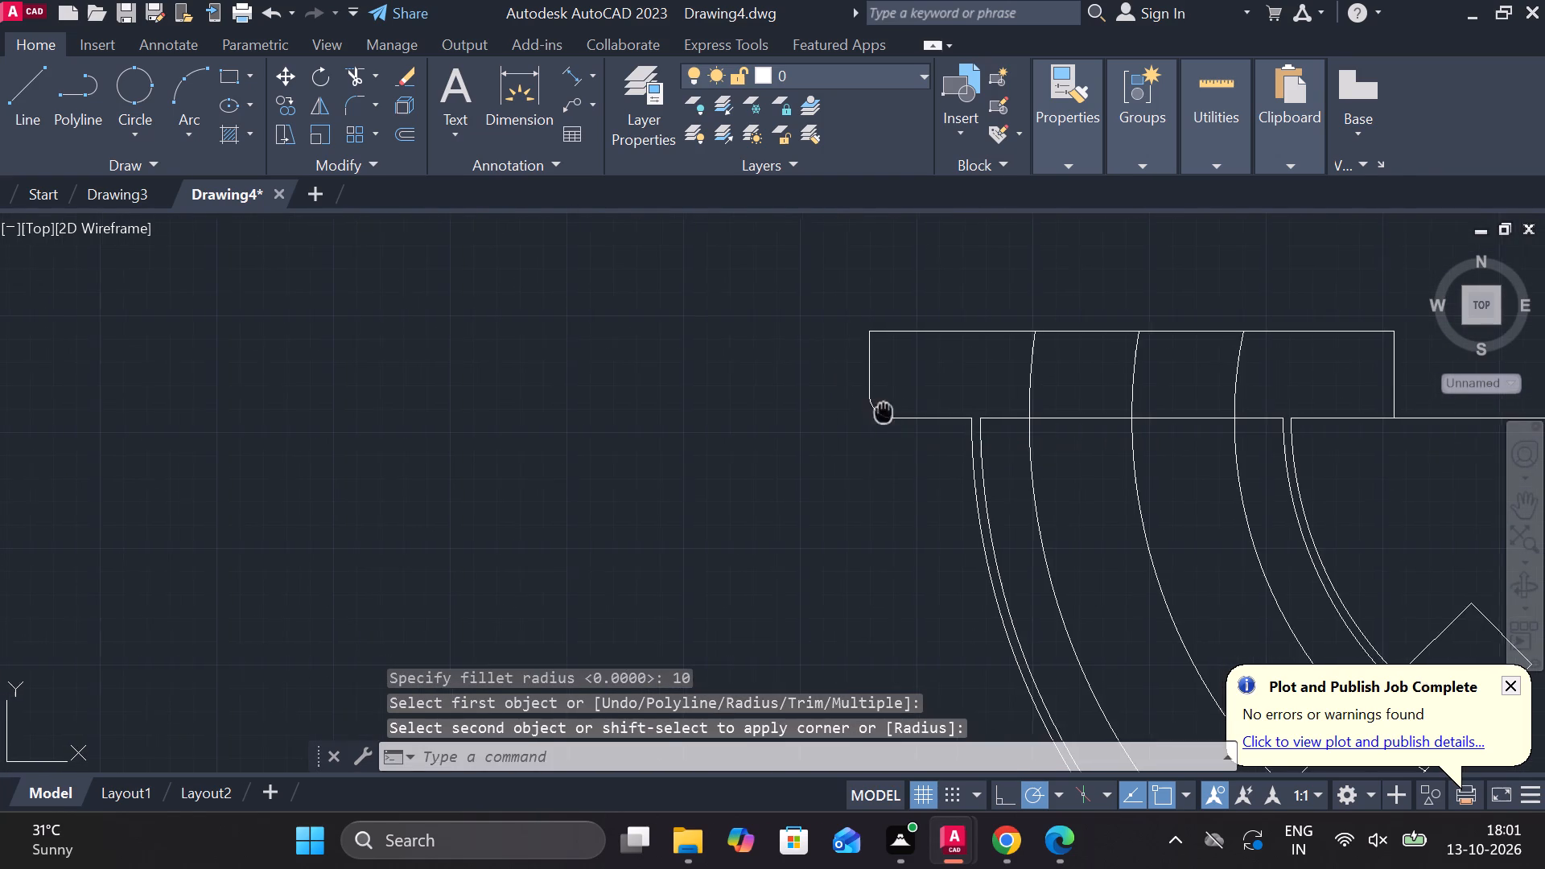
pyautogui.moveTo(876, 413); pyautogui.dragTo(806, 442, button='middle')
pyautogui.press('space')
pyautogui.click(1289, 447)
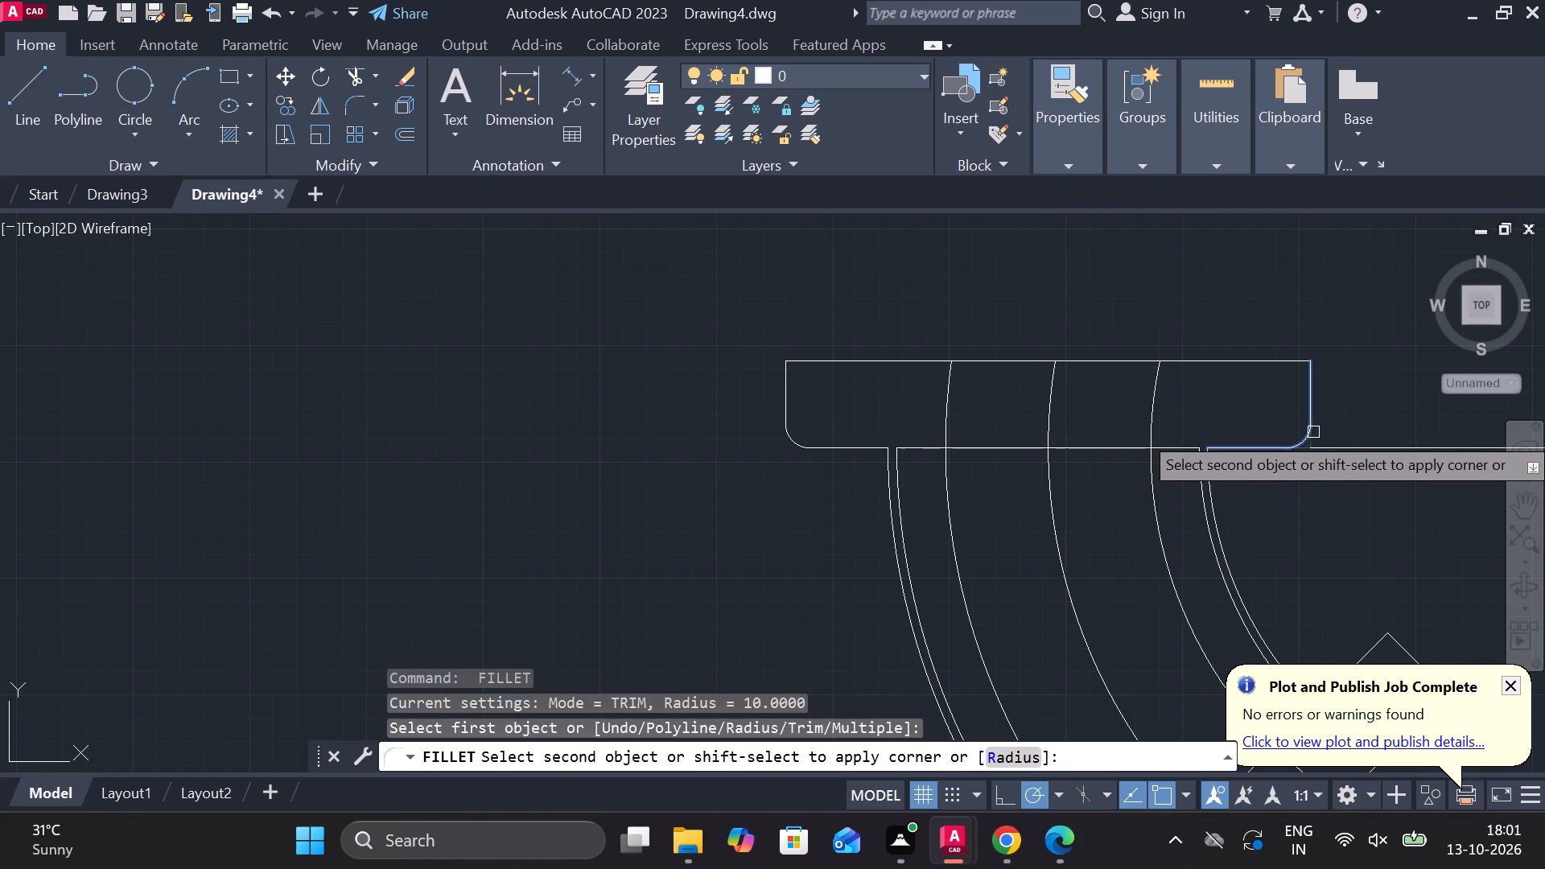
pyautogui.click(1318, 430)
pyautogui.click(1308, 430)
# Erase the leftover horizontal line extending beyond the rectangle's lower-right corner.
pyautogui.click(1370, 447)
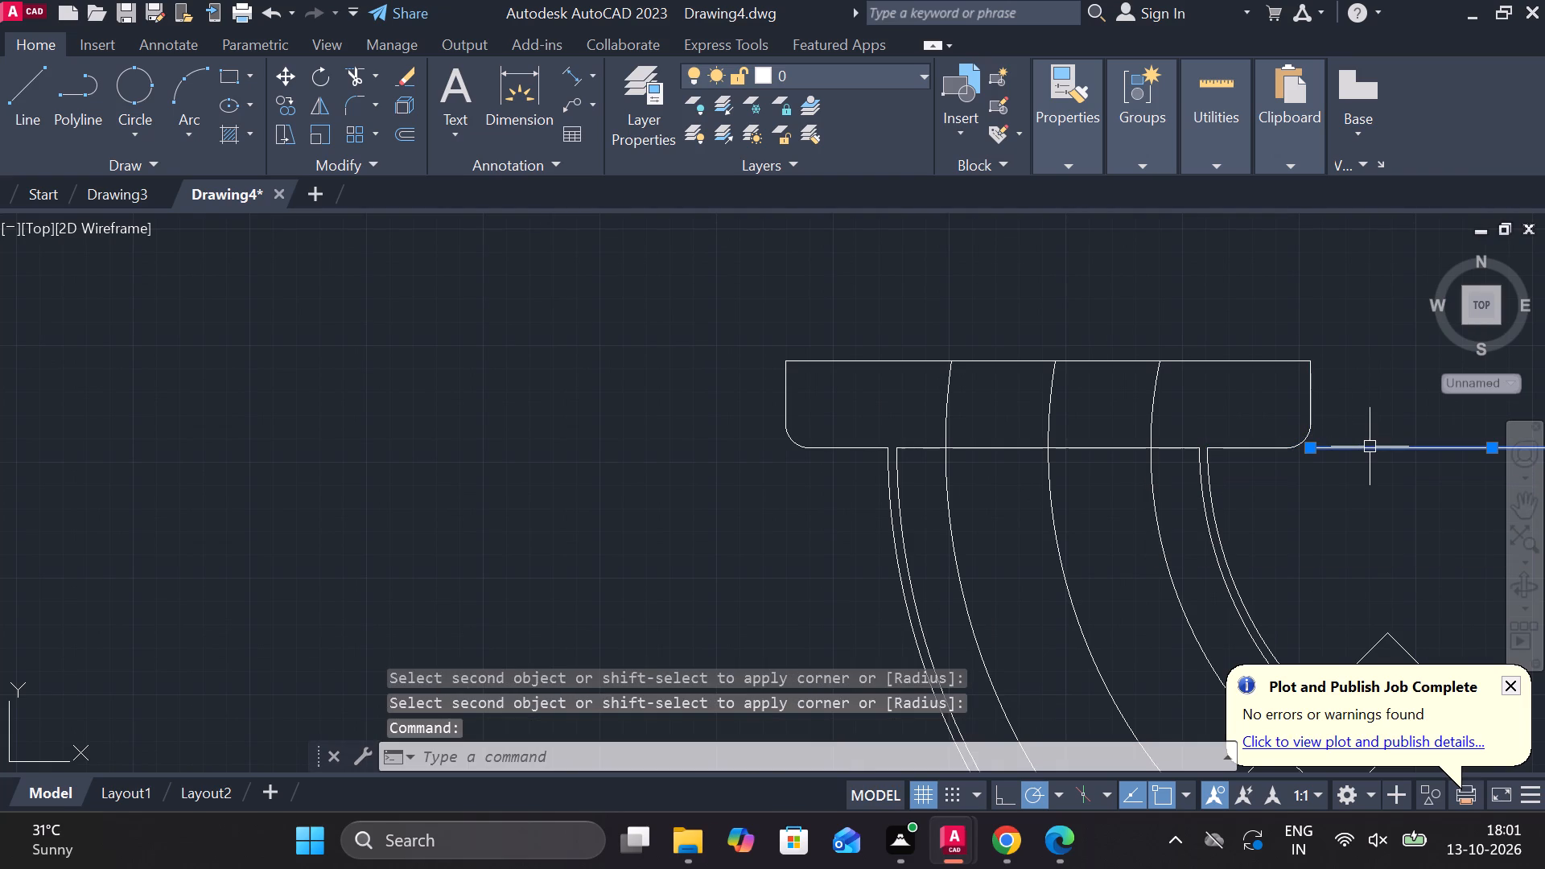
pyautogui.write('e')
pyautogui.press('space')
pyautogui.press('`')
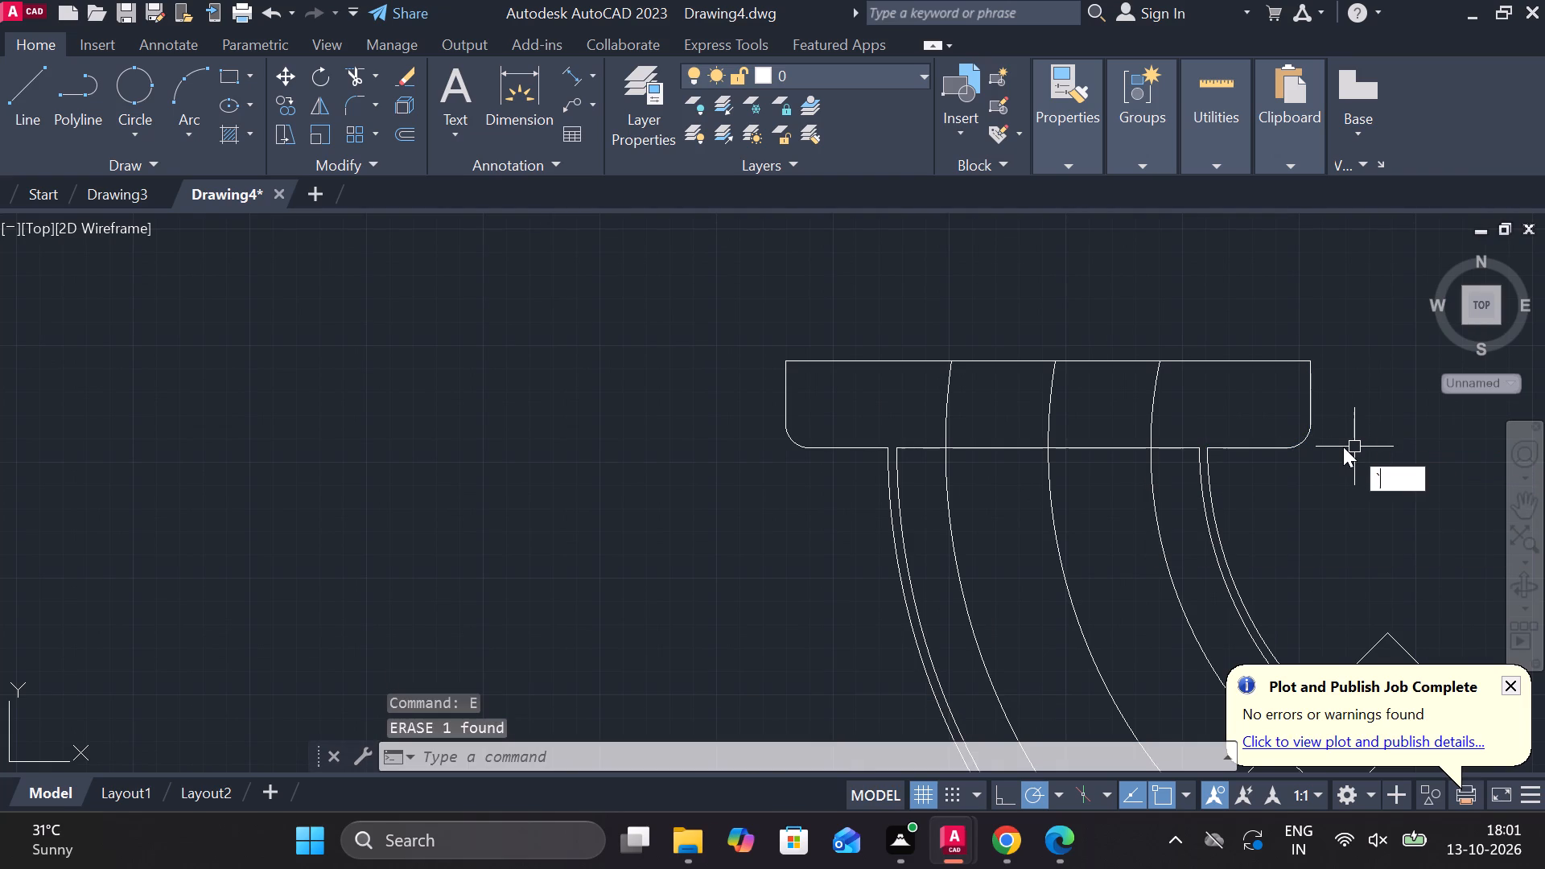
pyautogui.press('Escape')
# Fillet the rectangle's lower edge into the outermost arc with radius 15.
pyautogui.write('f r 15')
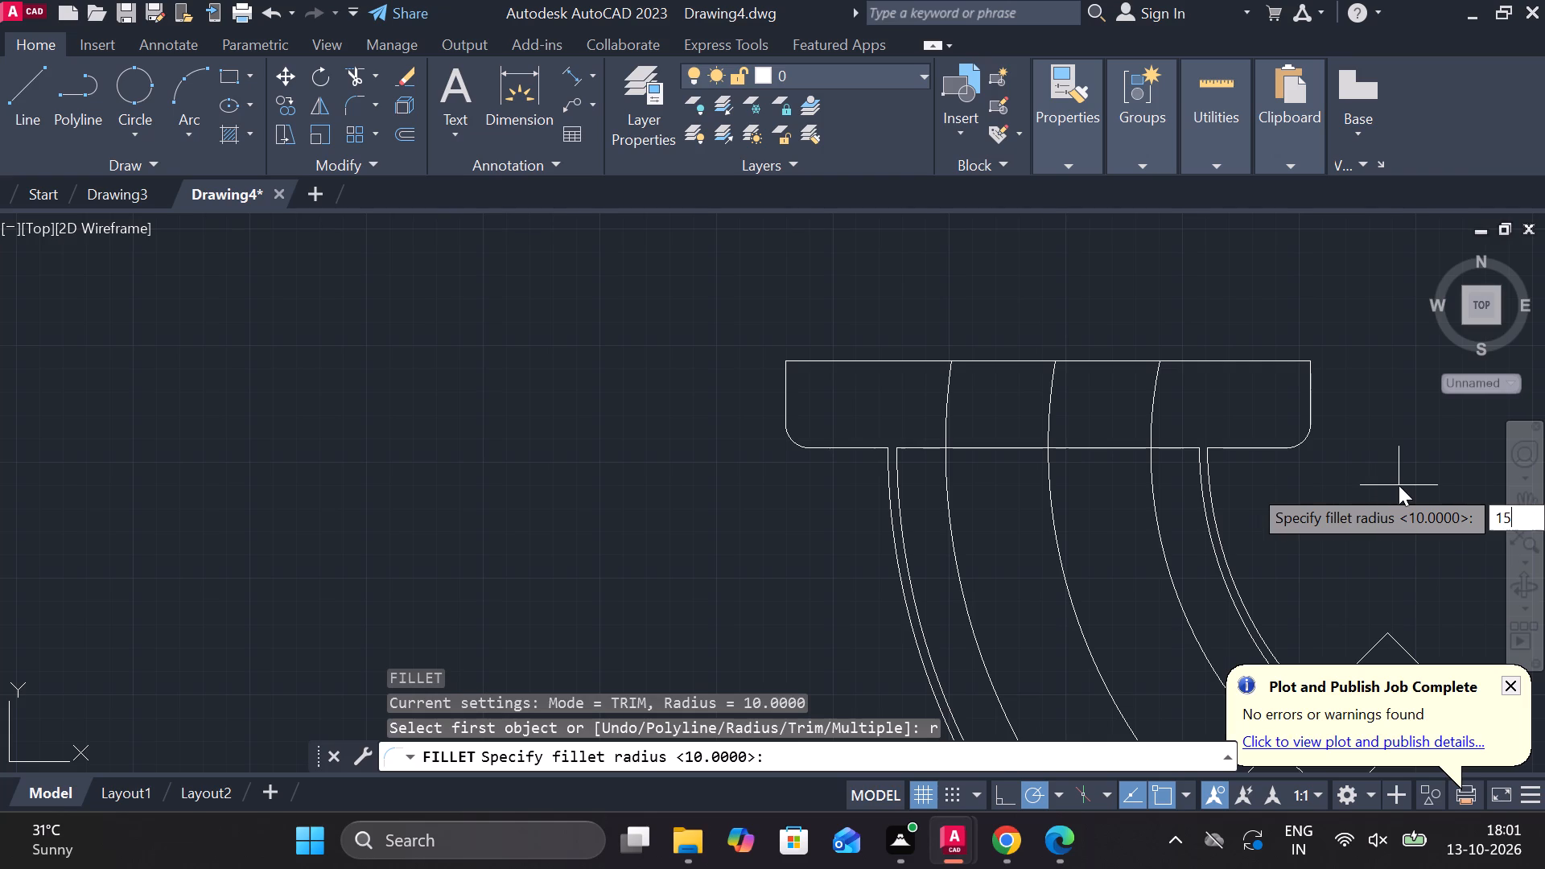
pyautogui.press('space')
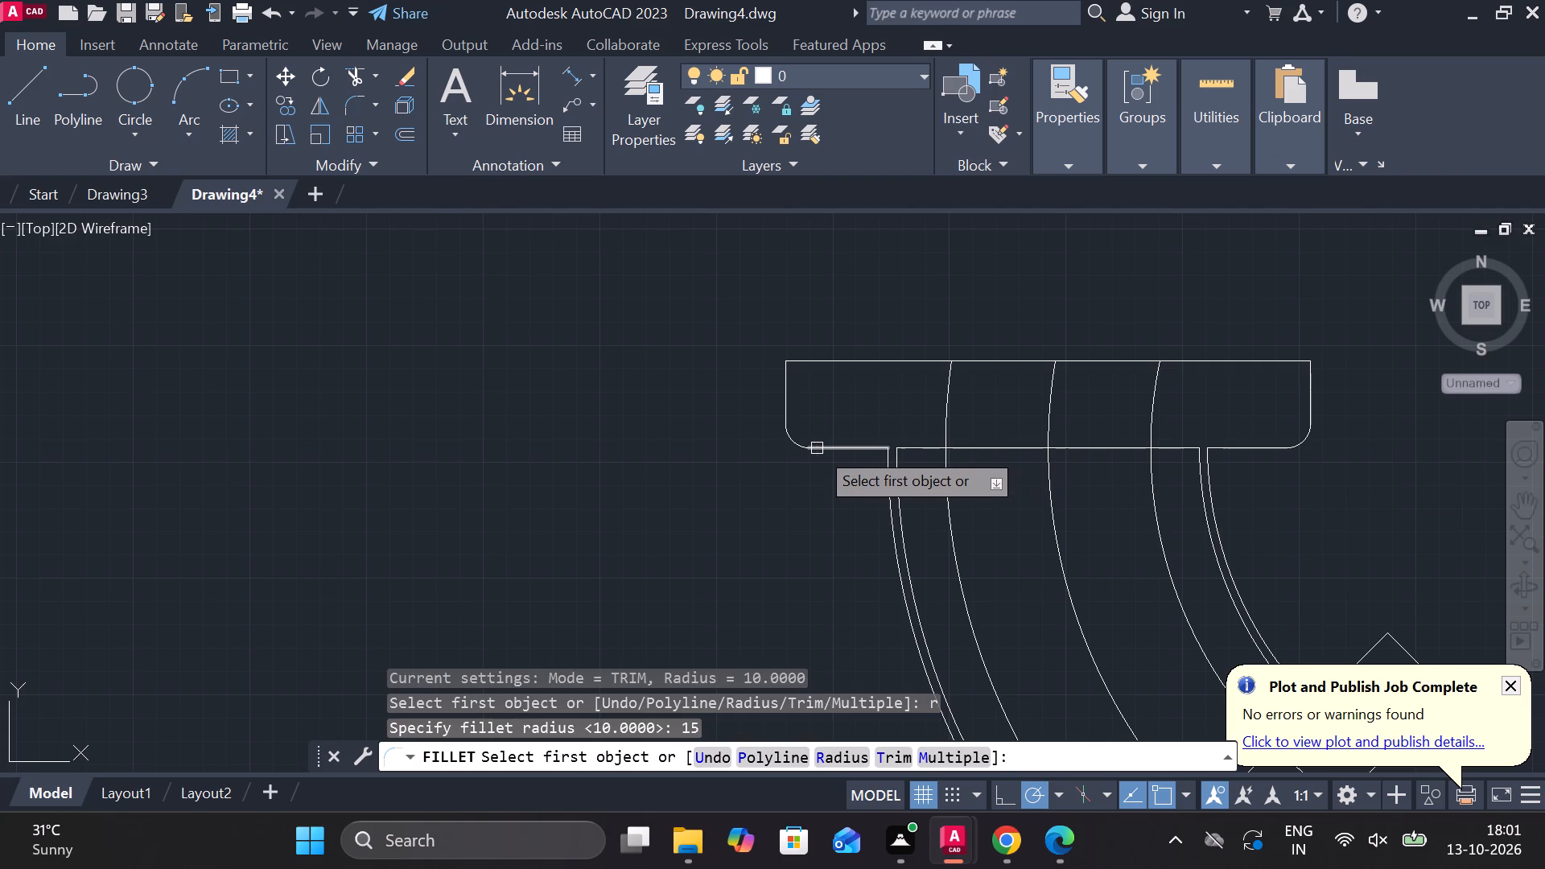
pyautogui.scroll(3, 871, 453)
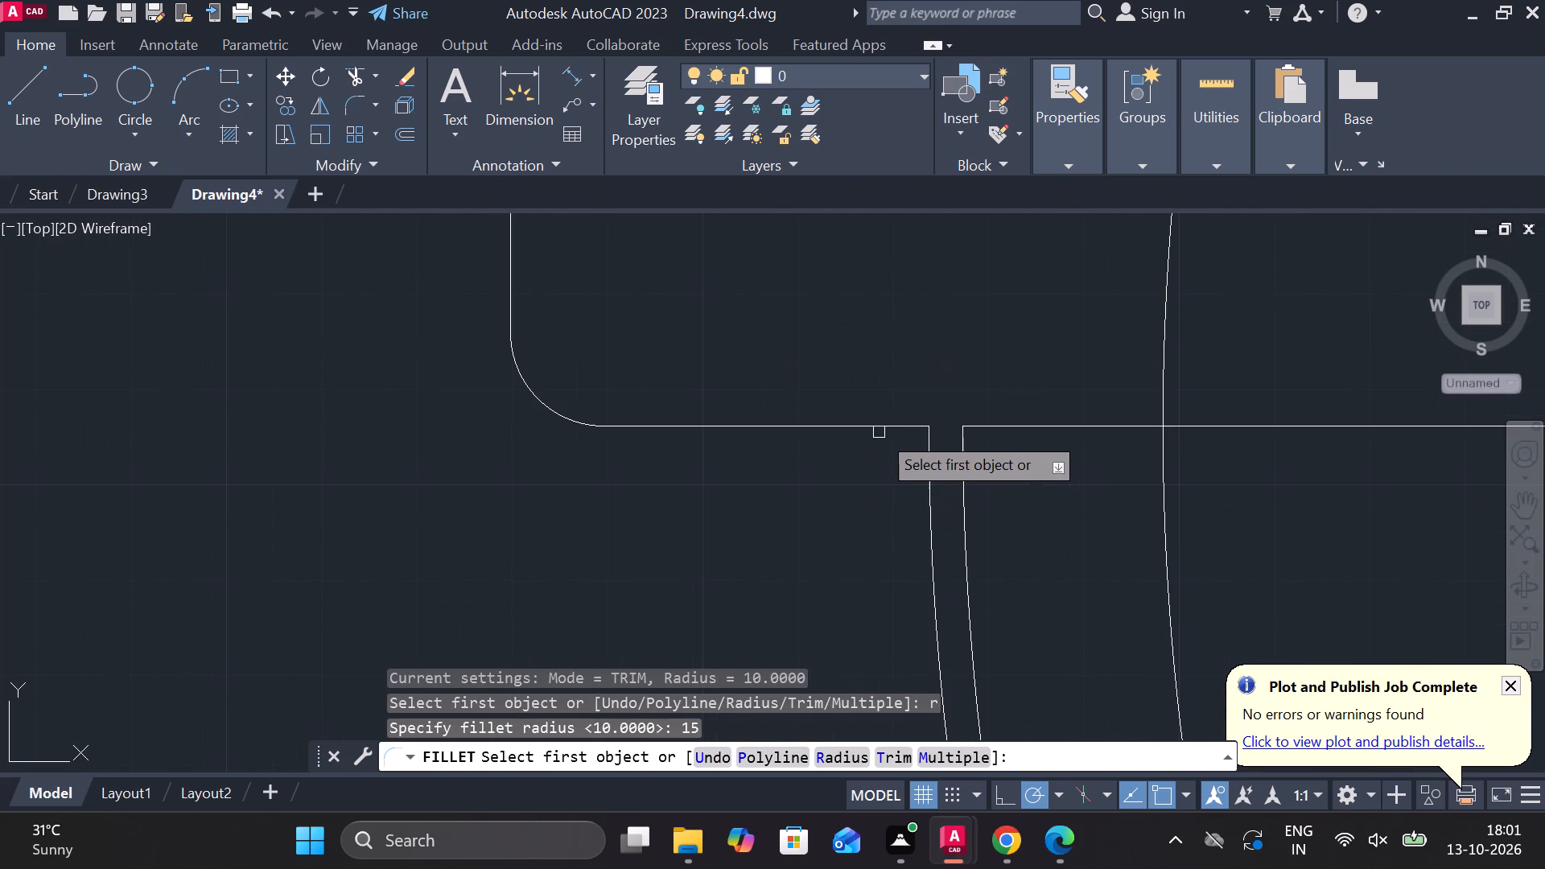
pyautogui.click(877, 430)
pyautogui.click(925, 462)
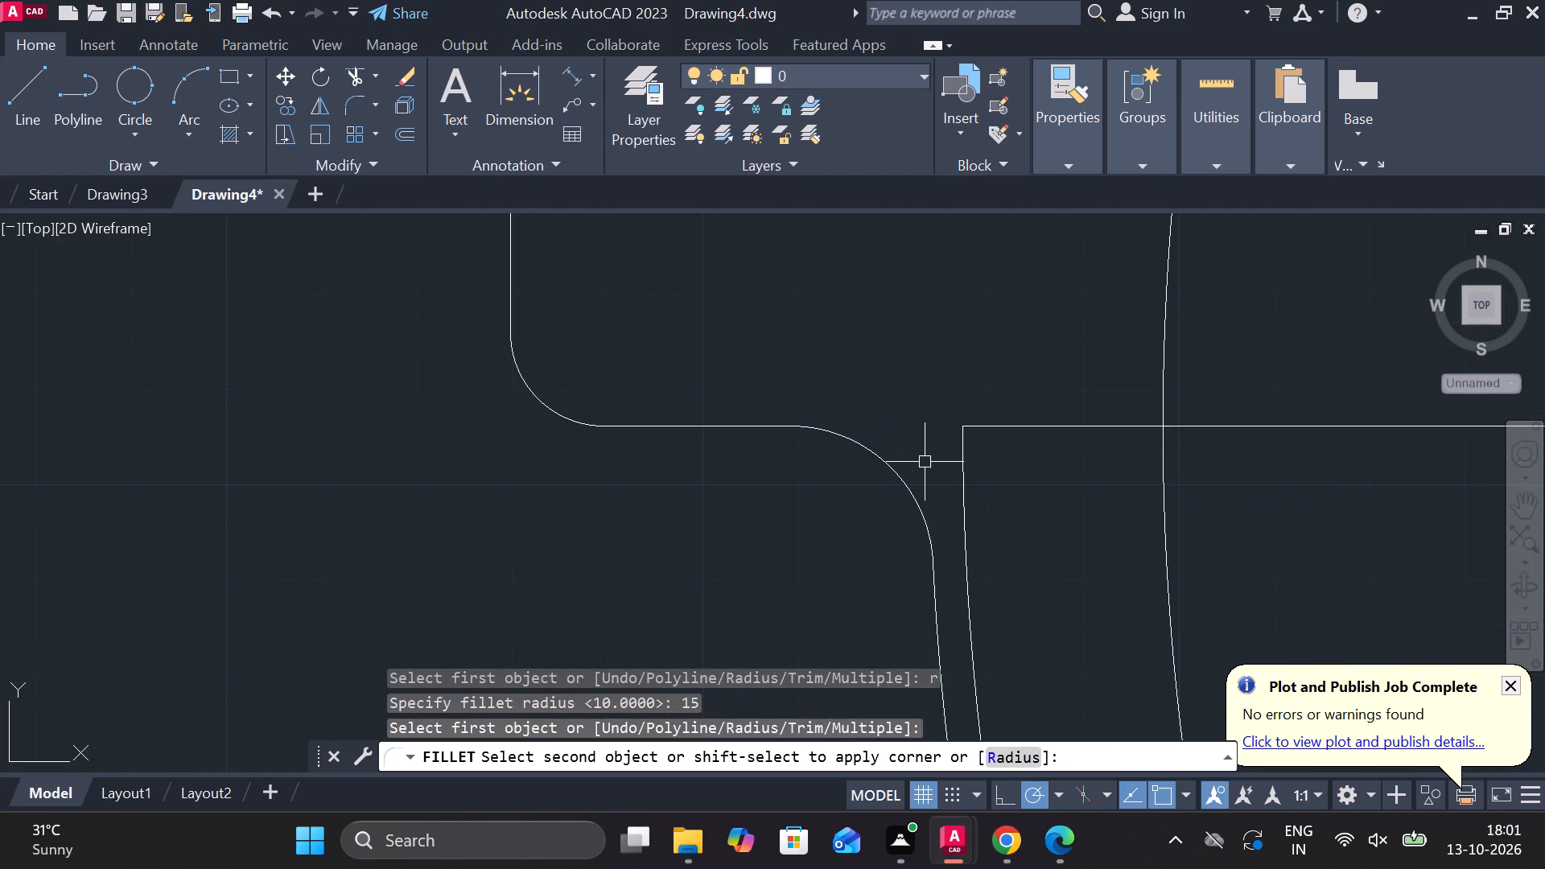
# Fillet the rectangle's lower edge into the innermost arc with radius 15.
pyautogui.scroll(-3, 925, 462)
pyautogui.moveTo(1061, 441); pyautogui.dragTo(840, 470, button='middle')
pyautogui.press('space')
pyautogui.click(1074, 482)
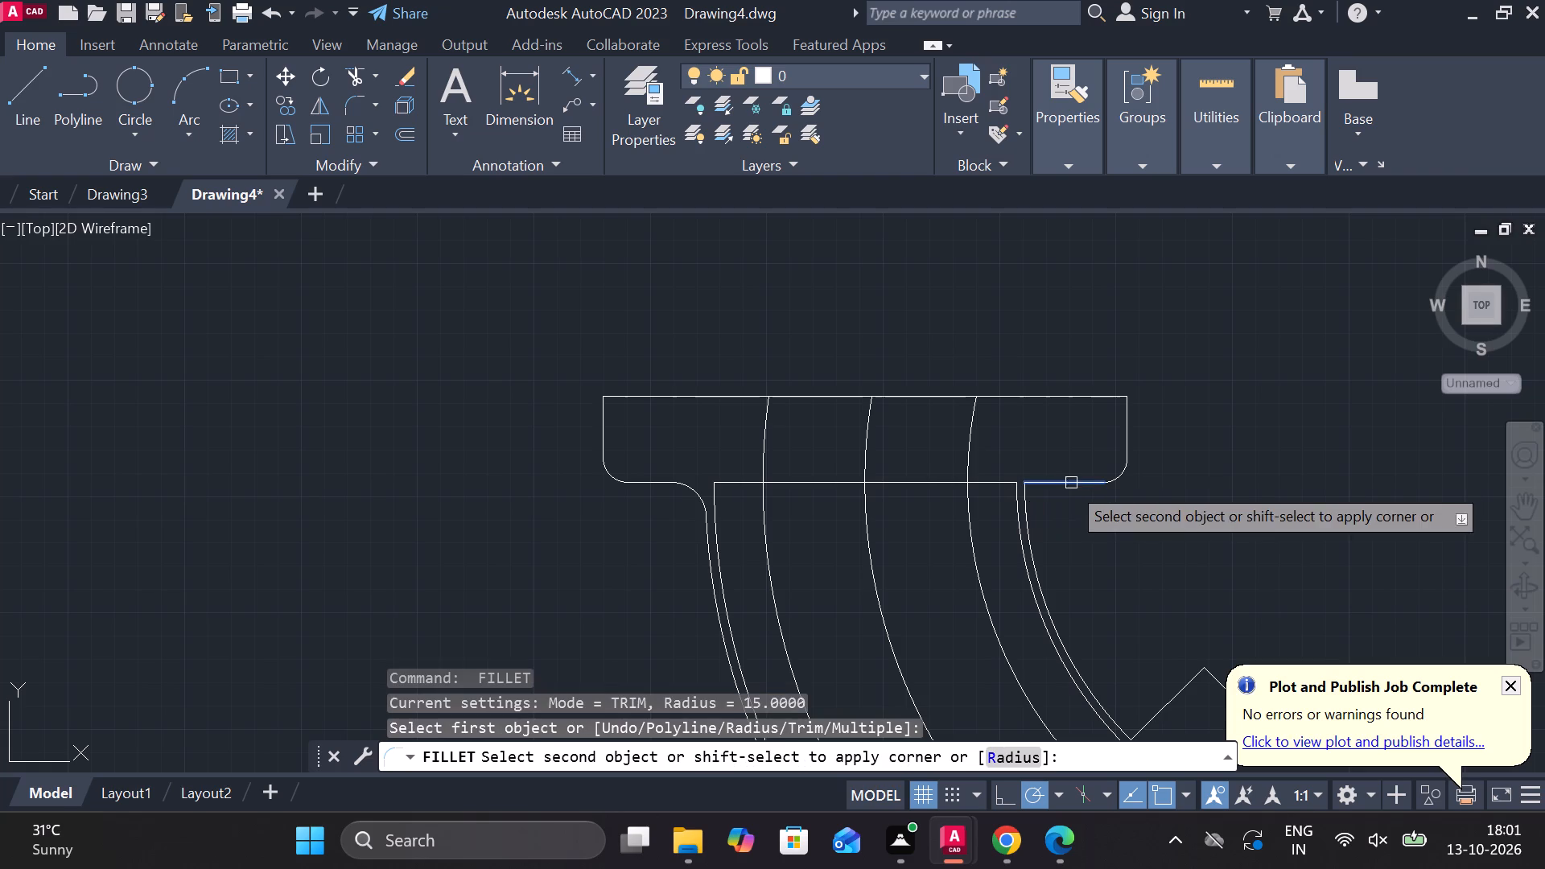
pyautogui.click(1026, 506)
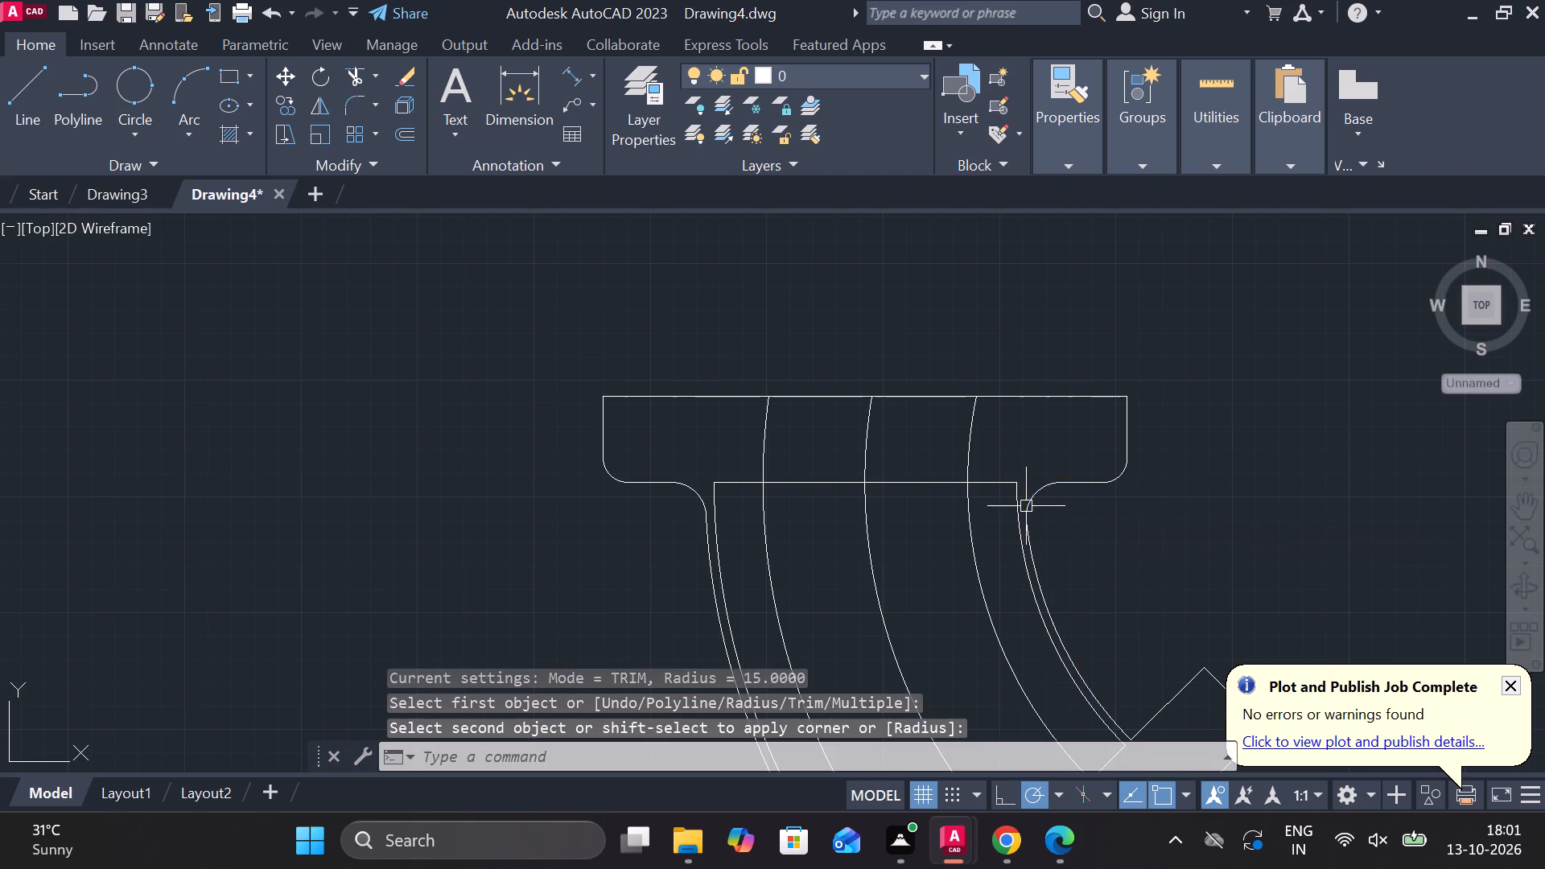
pyautogui.press('`')
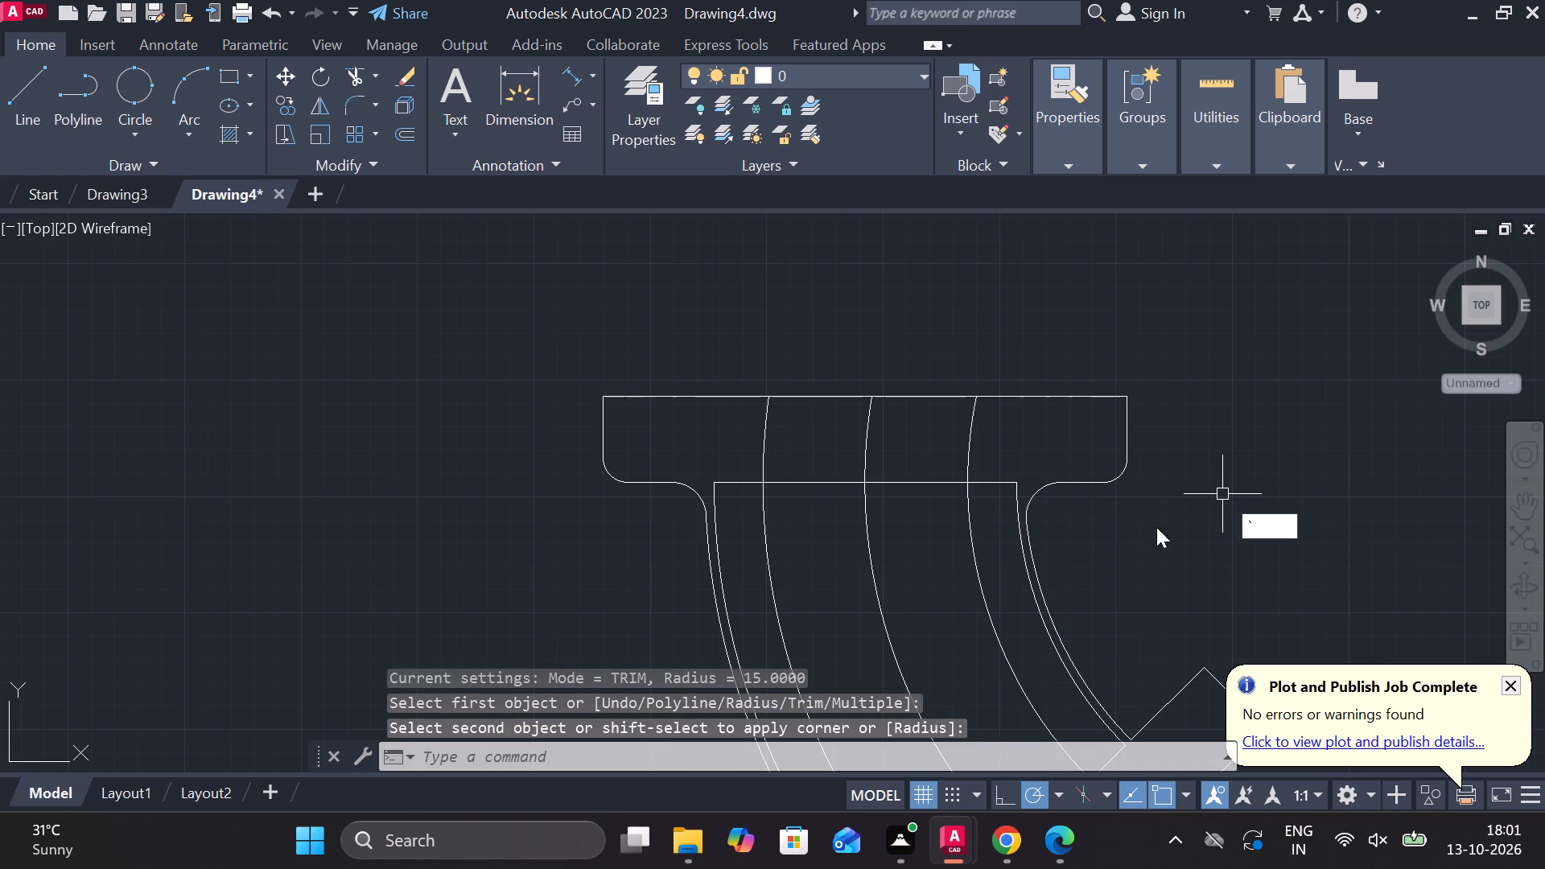
pyautogui.press('`')
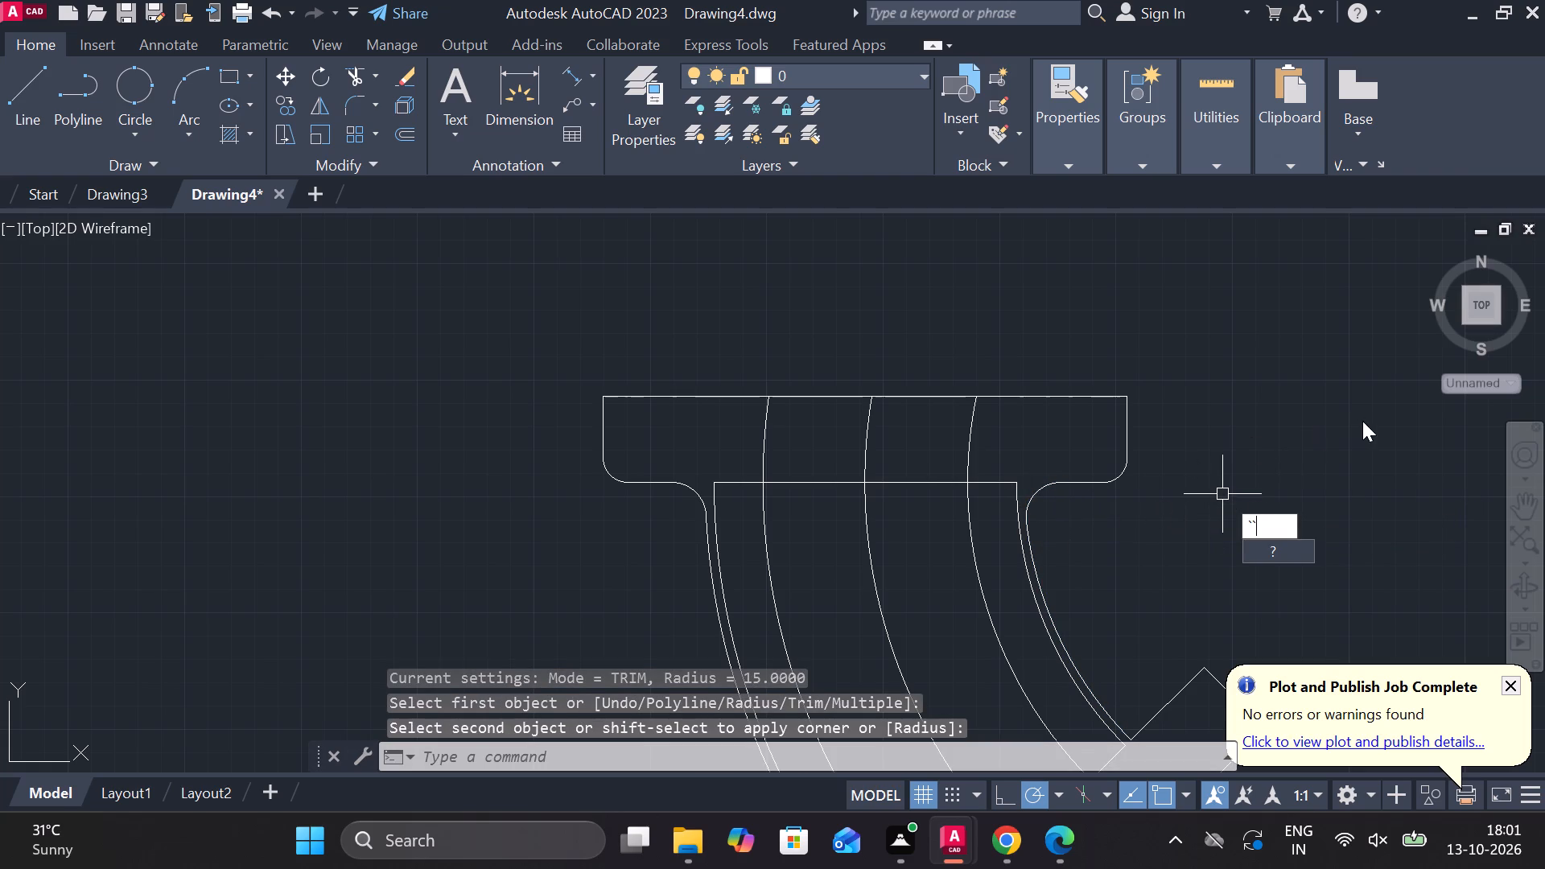
pyautogui.press('Escape')
# Fillet the outermost arc into the diagonal strip's upper edge at its lower end with radius 15.
pyautogui.scroll(-2, 1350, 454)
pyautogui.scroll(1, 1080, 603)
pyautogui.moveTo(1049, 608); pyautogui.dragTo(913, 488, button='middle')
pyautogui.scroll(2, 950, 523)
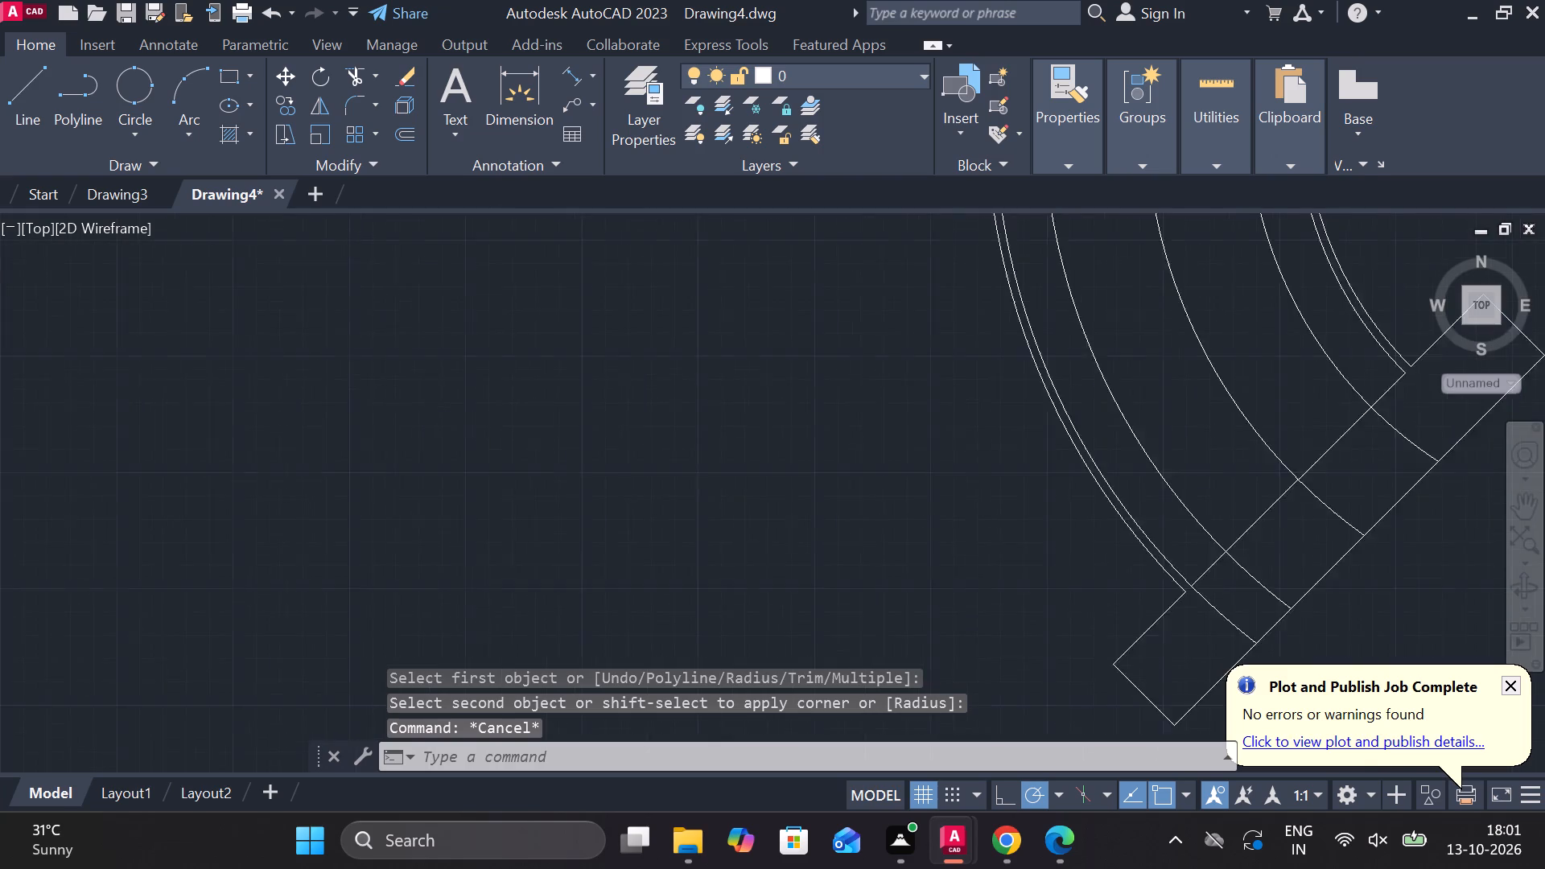
pyautogui.moveTo(931, 523); pyautogui.dragTo(493, 402, button='middle')
pyautogui.write('f r')
pyautogui.press('space')
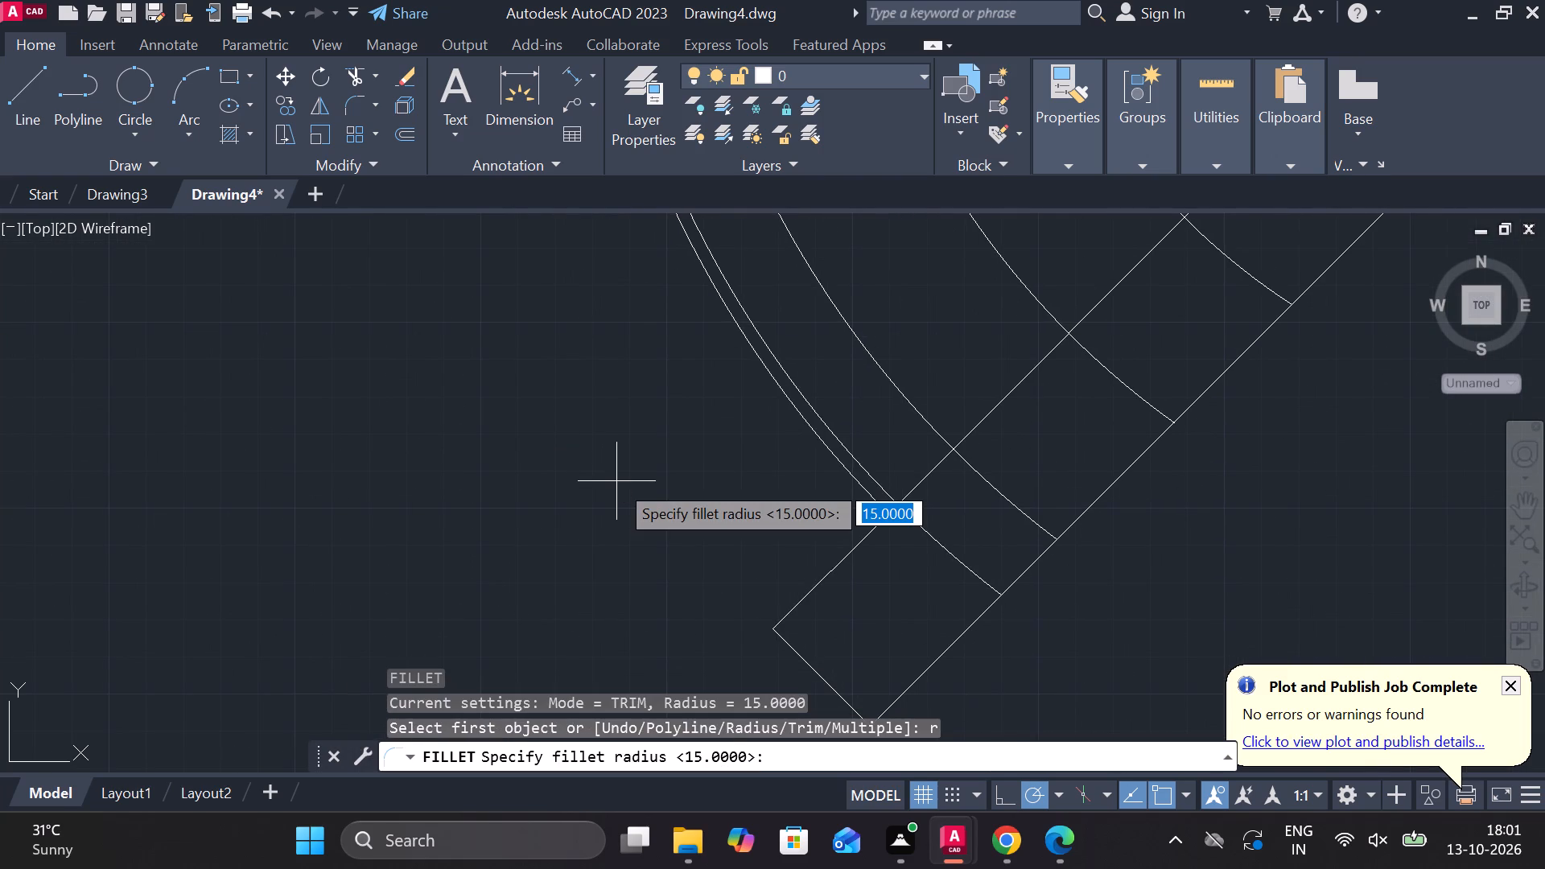
pyautogui.write('15')
pyautogui.press('space')
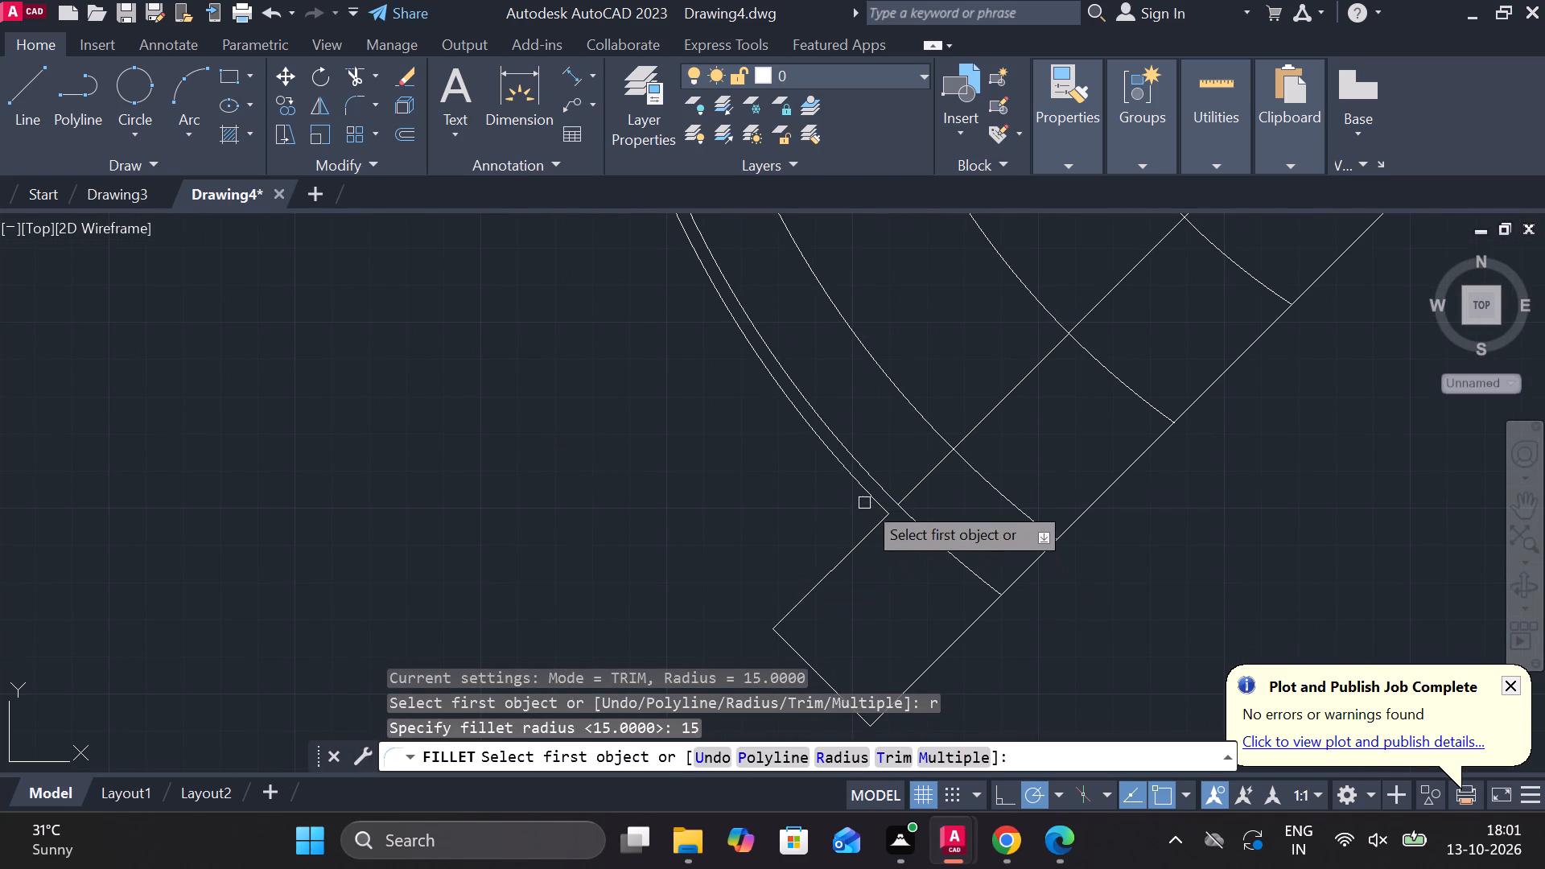
pyautogui.click(864, 494)
pyautogui.click(870, 529)
# Fillet the innermost arc into the diagonal strip's upper edge at its upper end with radius 15.
pyautogui.press('space')
pyautogui.moveTo(1139, 543); pyautogui.dragTo(1053, 618, button='middle')
pyautogui.moveTo(1144, 352); pyautogui.dragTo(1069, 510, button='middle')
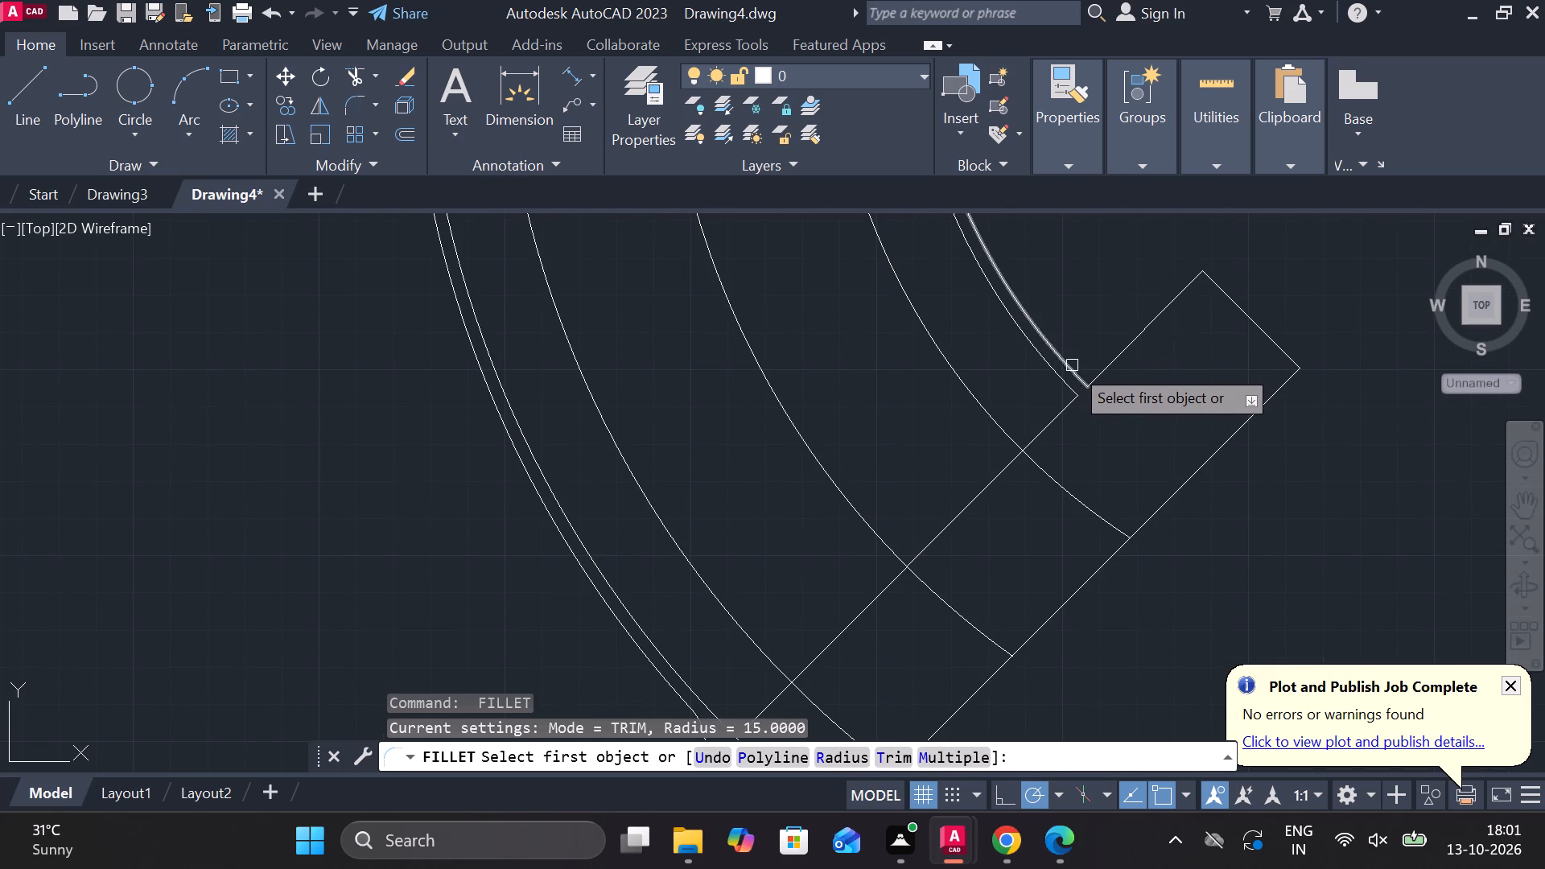
pyautogui.click(1072, 365)
pyautogui.click(1108, 362)
pyautogui.scroll(-2, 1124, 414)
pyautogui.scroll(1, 1090, 538)
pyautogui.moveTo(1090, 542); pyautogui.dragTo(1096, 510, button='middle')
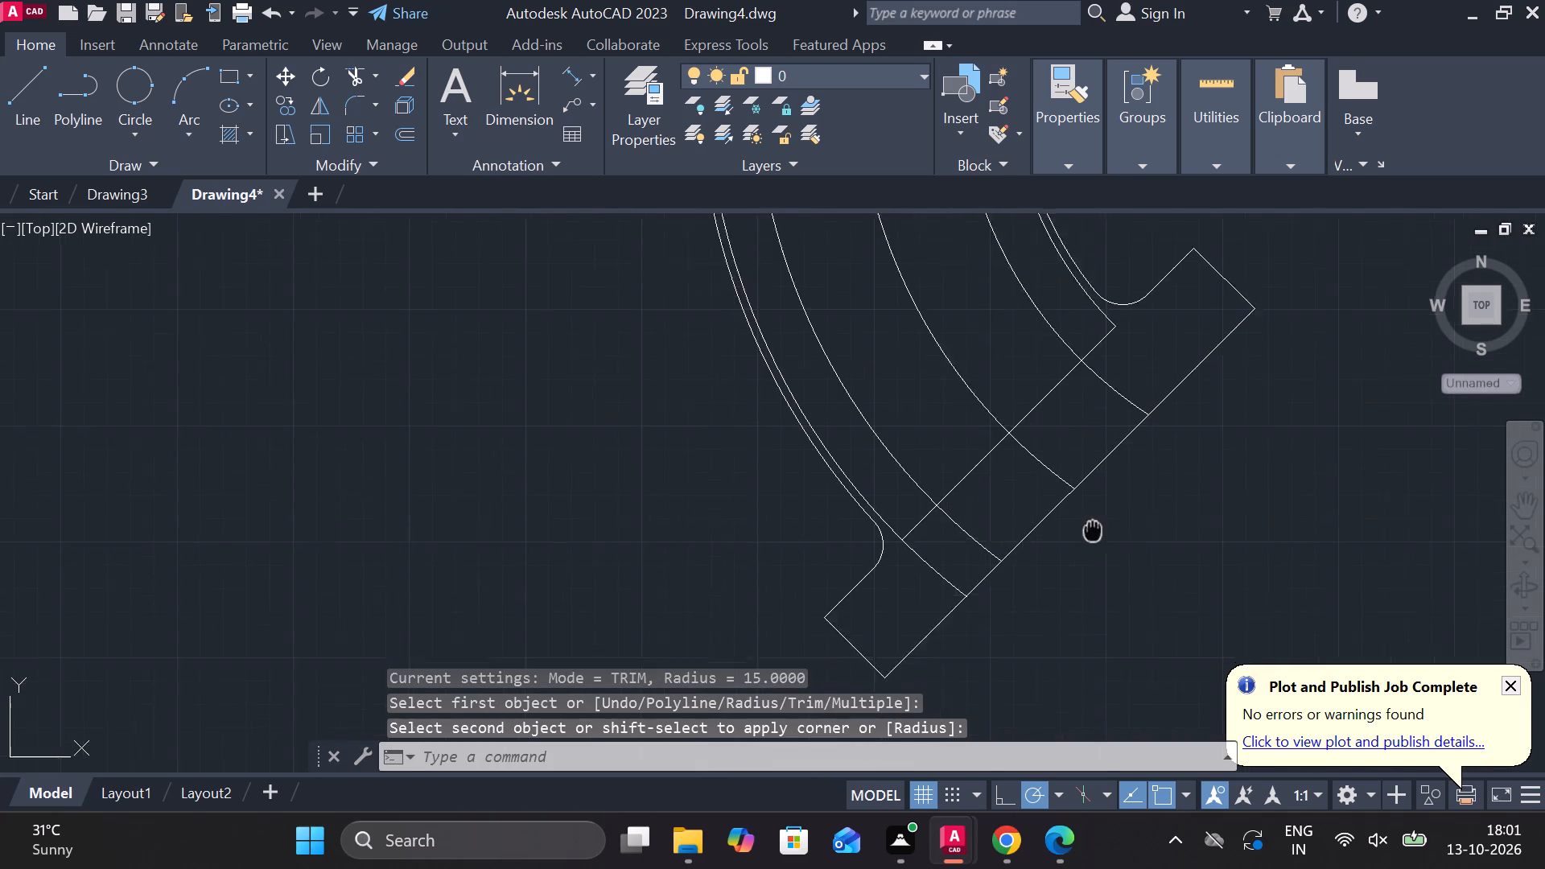
pyautogui.moveTo(1096, 510); pyautogui.dragTo(1100, 446, button='middle')
pyautogui.press('Escape')
# Fillet the diagonal strip's arc-side corner at its lower end with radius 10.
pyautogui.write('f r')
pyautogui.press('space')
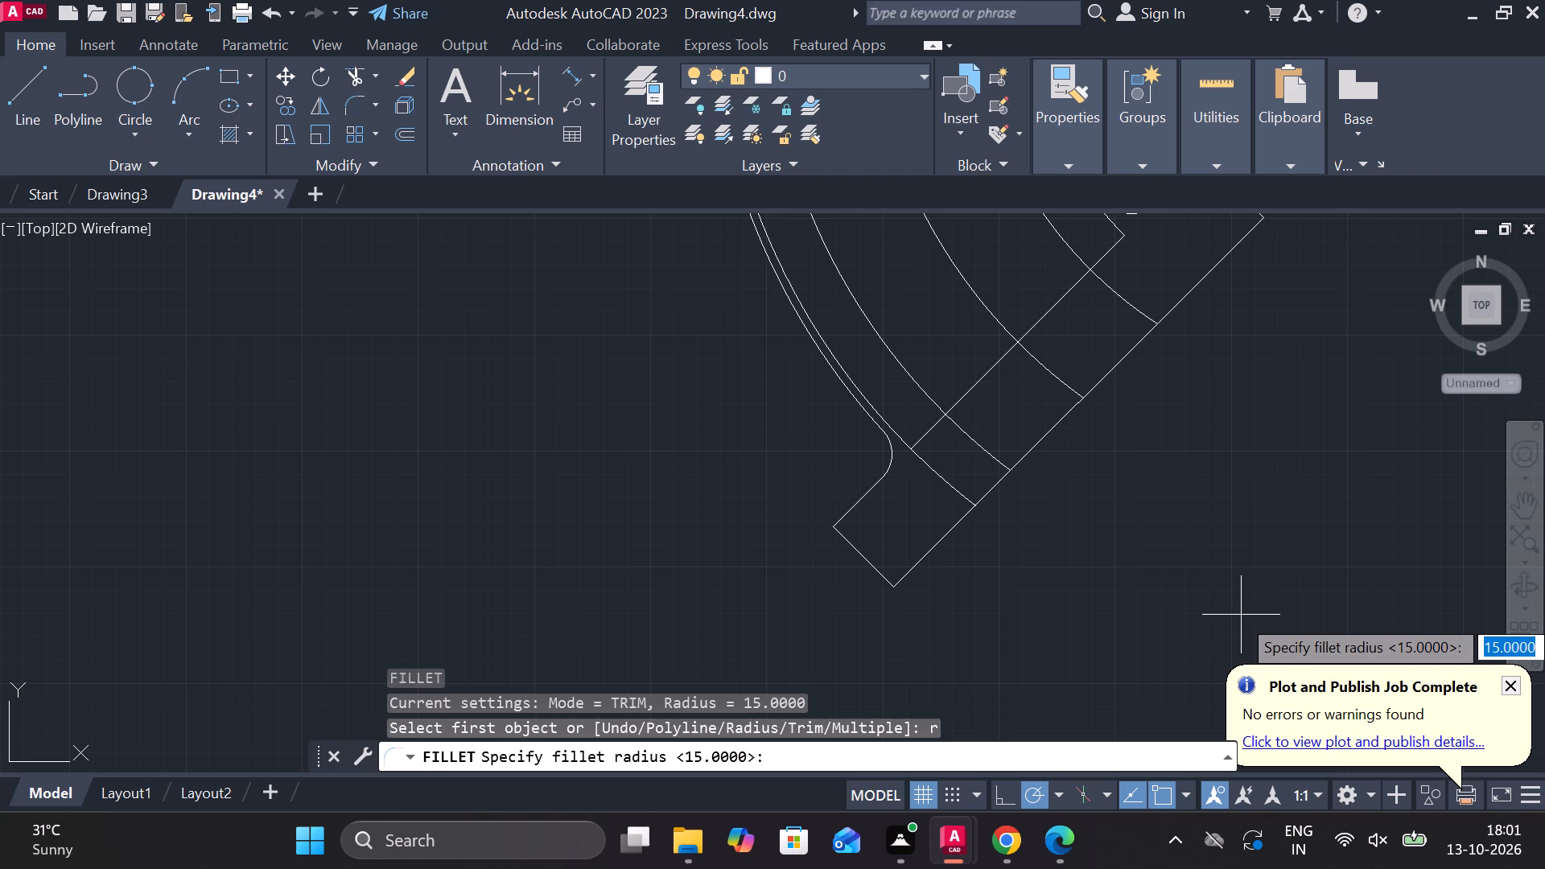
pyautogui.write('10')
pyautogui.press('Return')
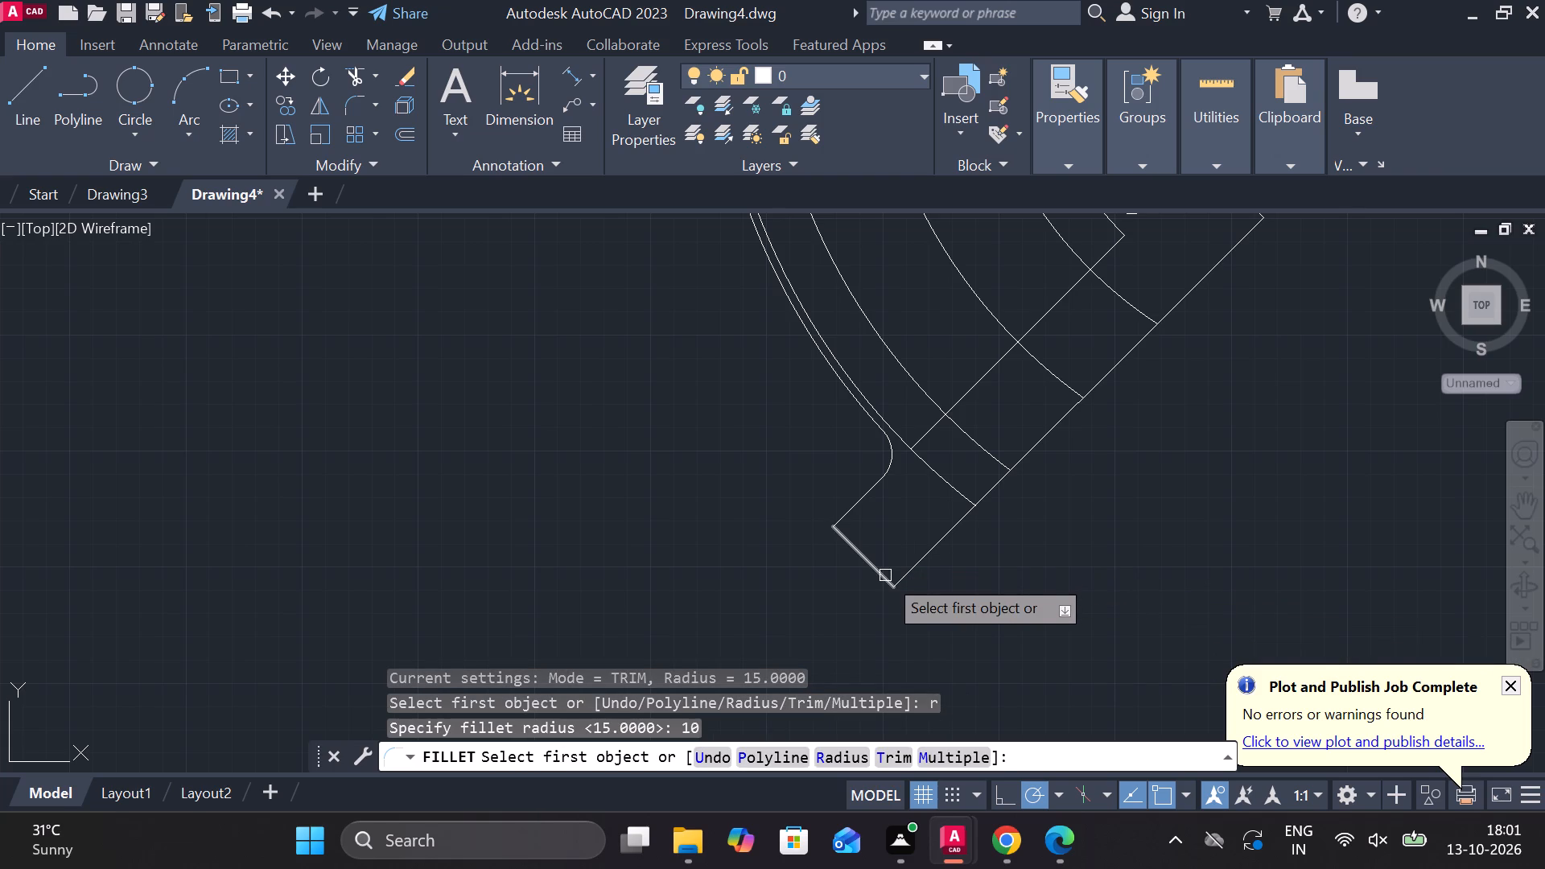
pyautogui.click(851, 518)
pyautogui.click(846, 530)
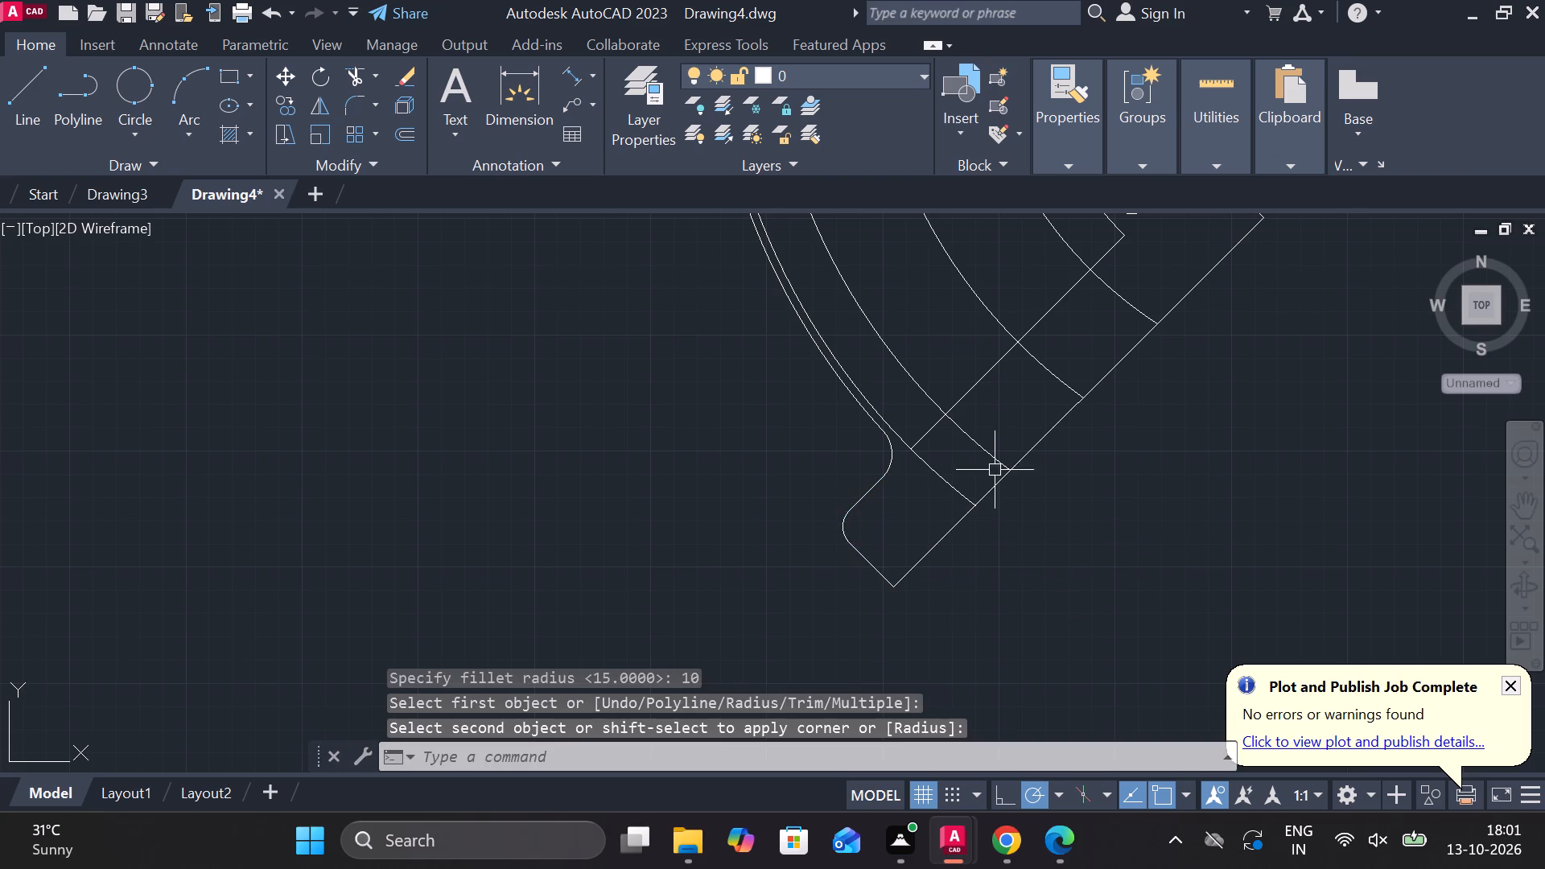
# Fillet the diagonal strip's arc-side corner at its upper end with radius 10.
pyautogui.moveTo(982, 505); pyautogui.dragTo(786, 665, button='middle')
pyautogui.press('space')
pyautogui.click(992, 335)
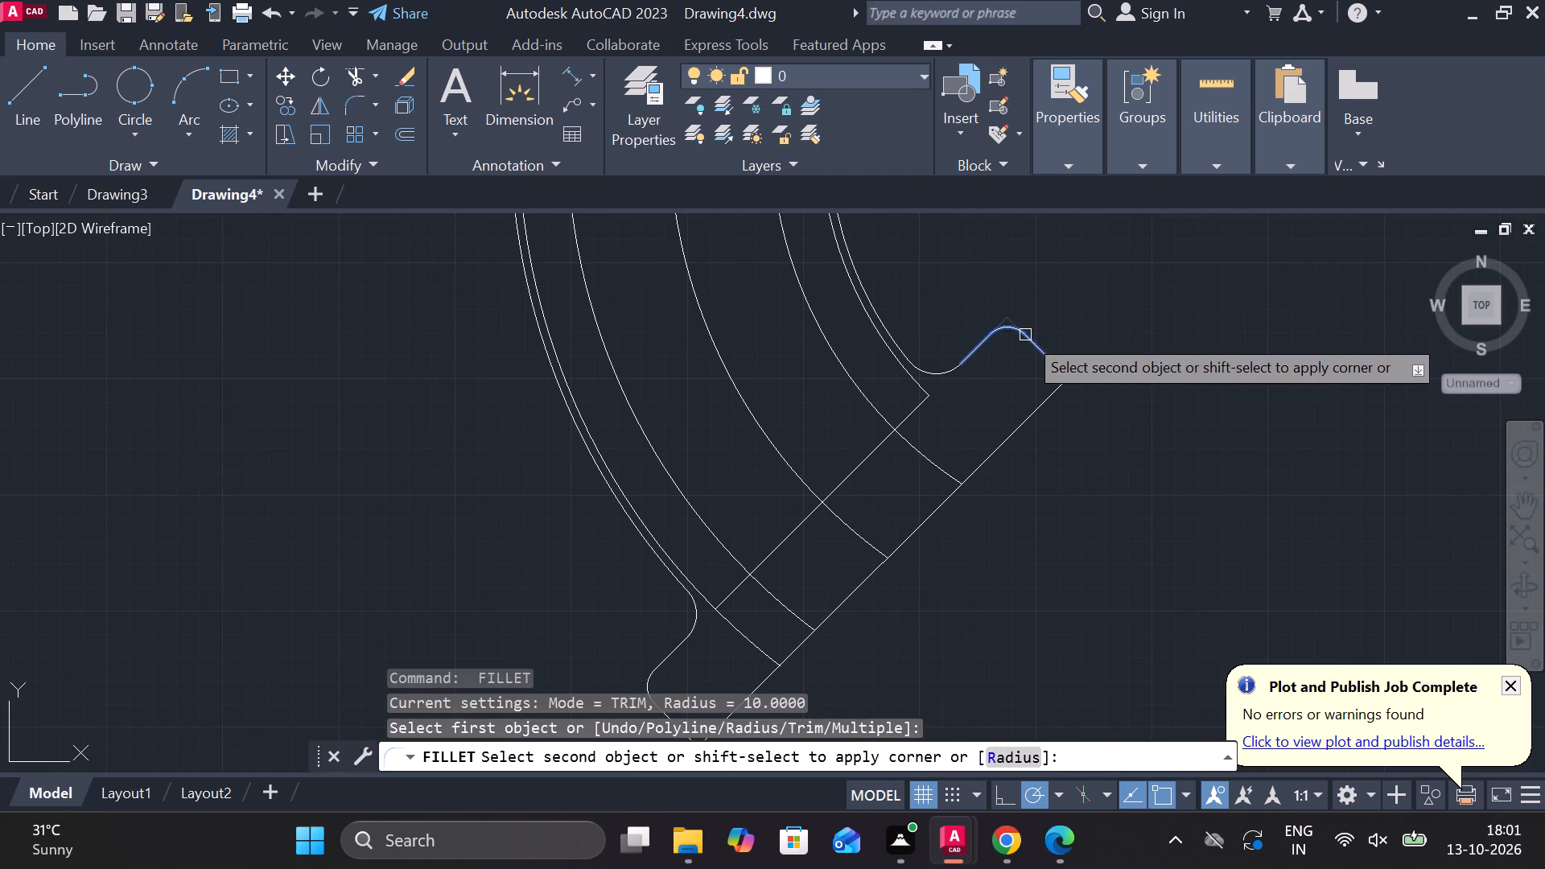
pyautogui.click(1025, 335)
pyautogui.moveTo(984, 557); pyautogui.dragTo(1045, 463, button='middle')
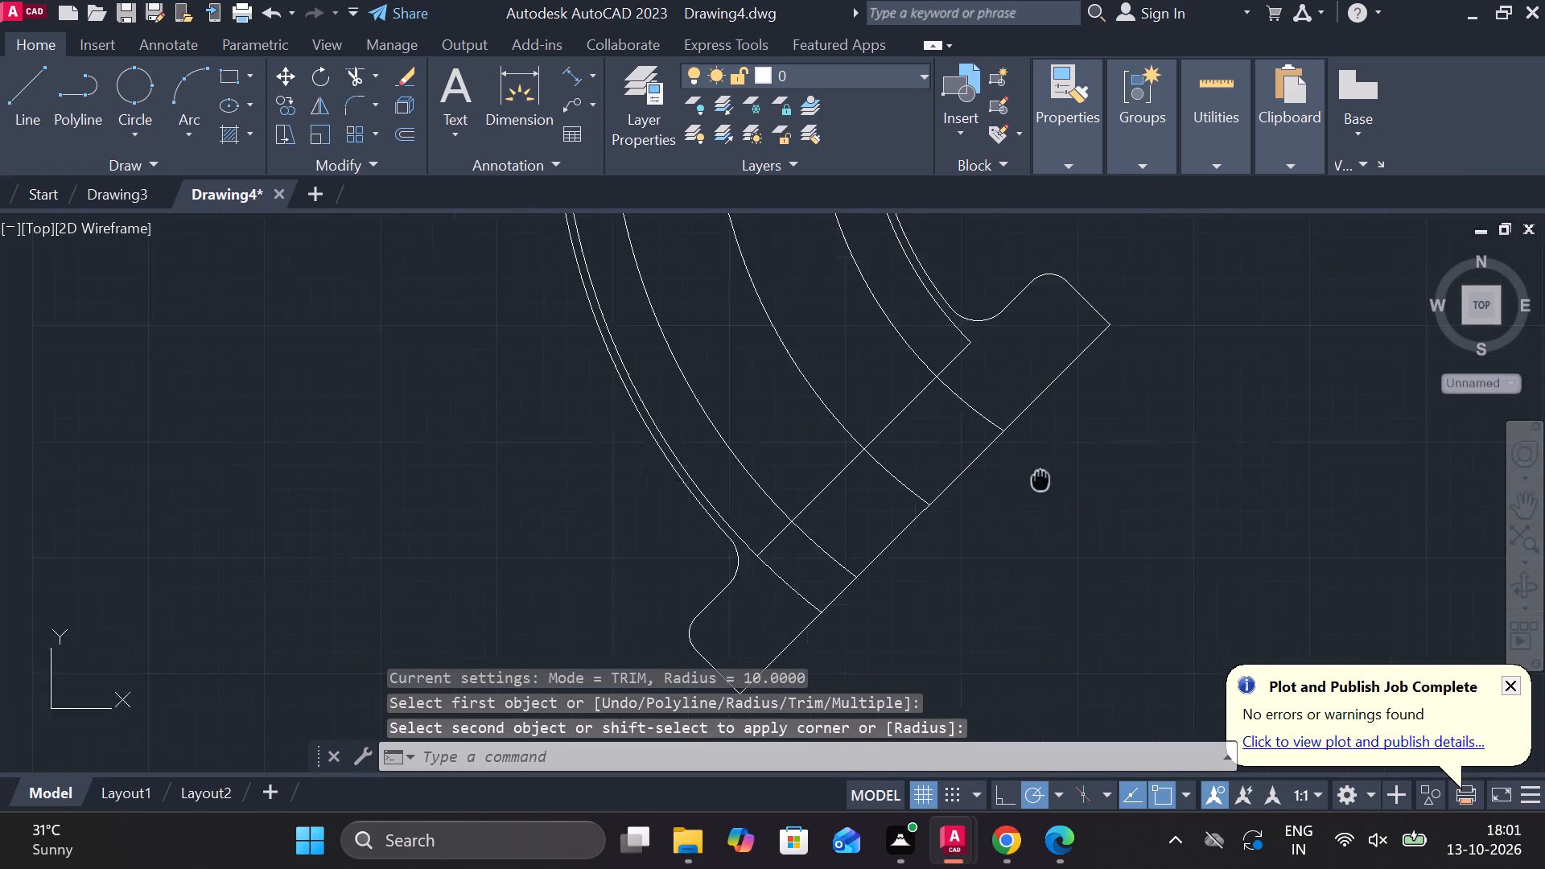
pyautogui.moveTo(1045, 463); pyautogui.dragTo(1045, 463, button='middle')
pyautogui.press('Escape')
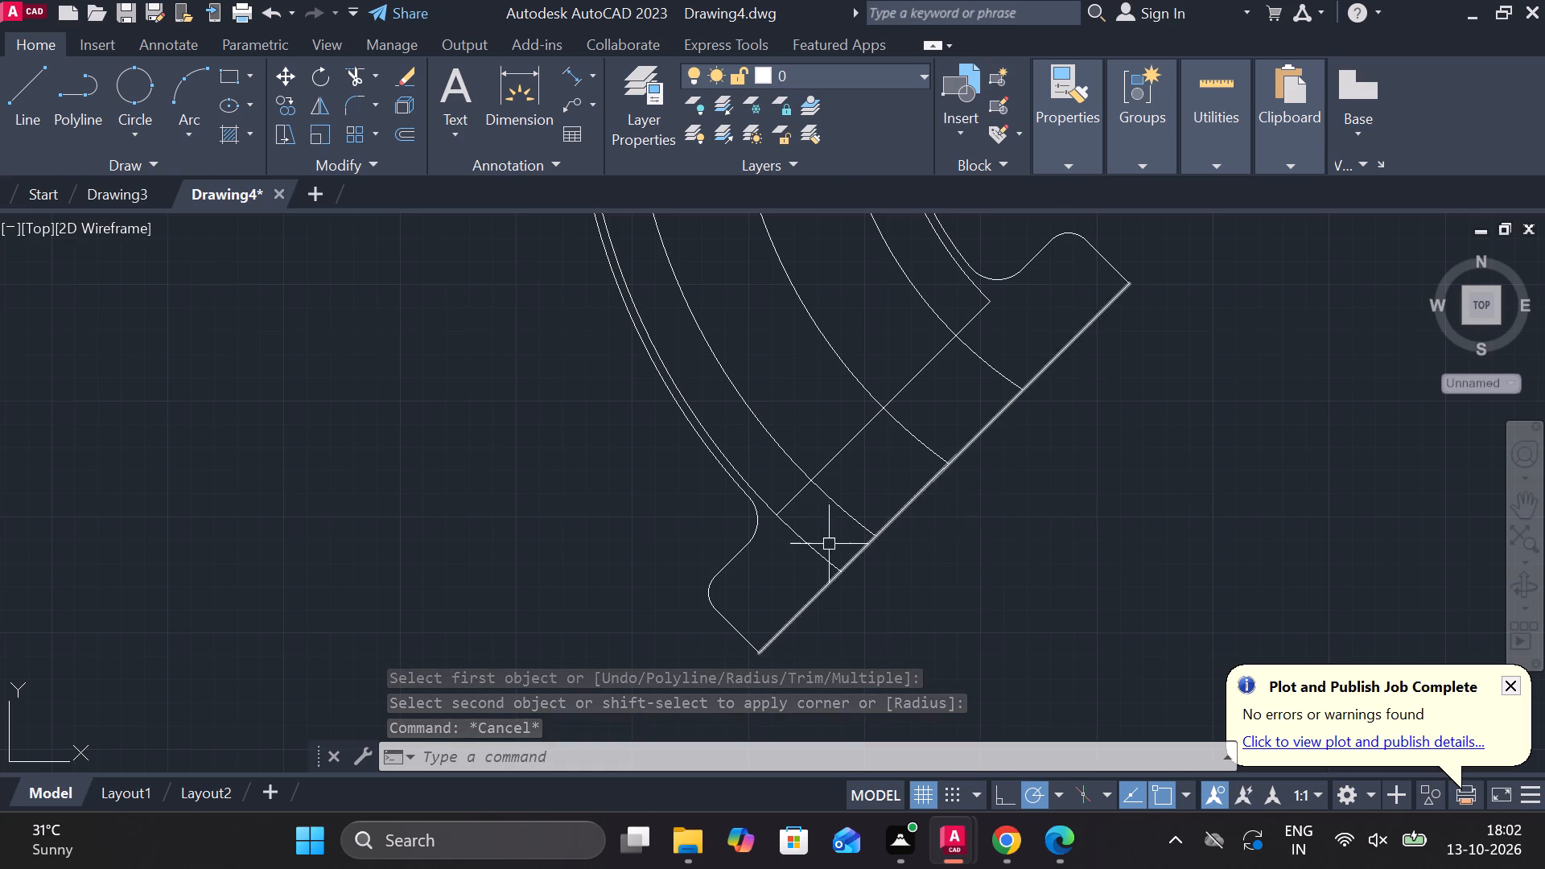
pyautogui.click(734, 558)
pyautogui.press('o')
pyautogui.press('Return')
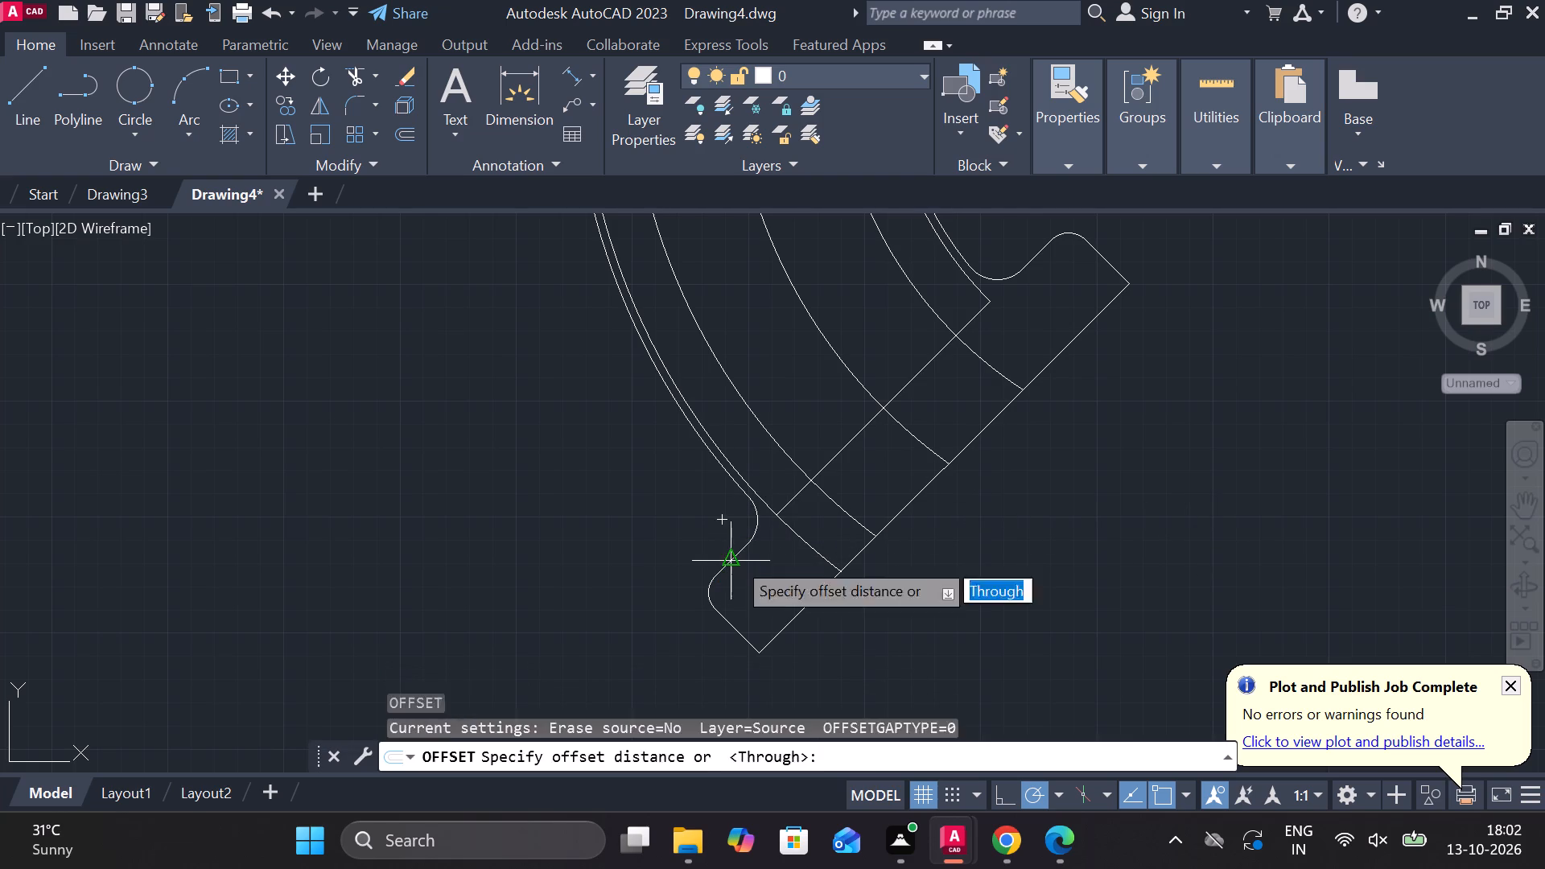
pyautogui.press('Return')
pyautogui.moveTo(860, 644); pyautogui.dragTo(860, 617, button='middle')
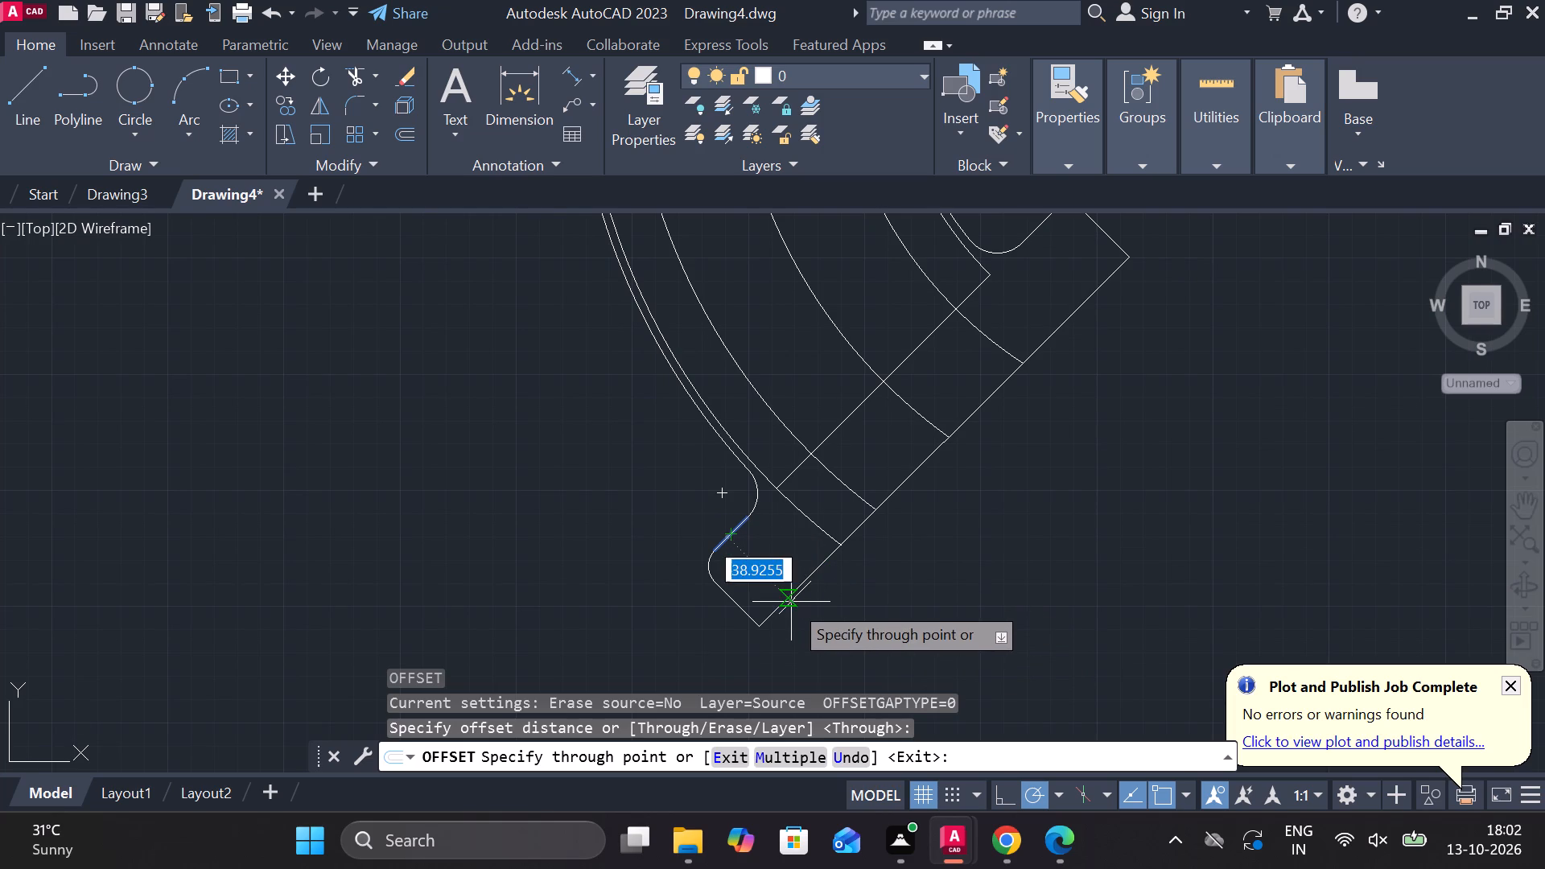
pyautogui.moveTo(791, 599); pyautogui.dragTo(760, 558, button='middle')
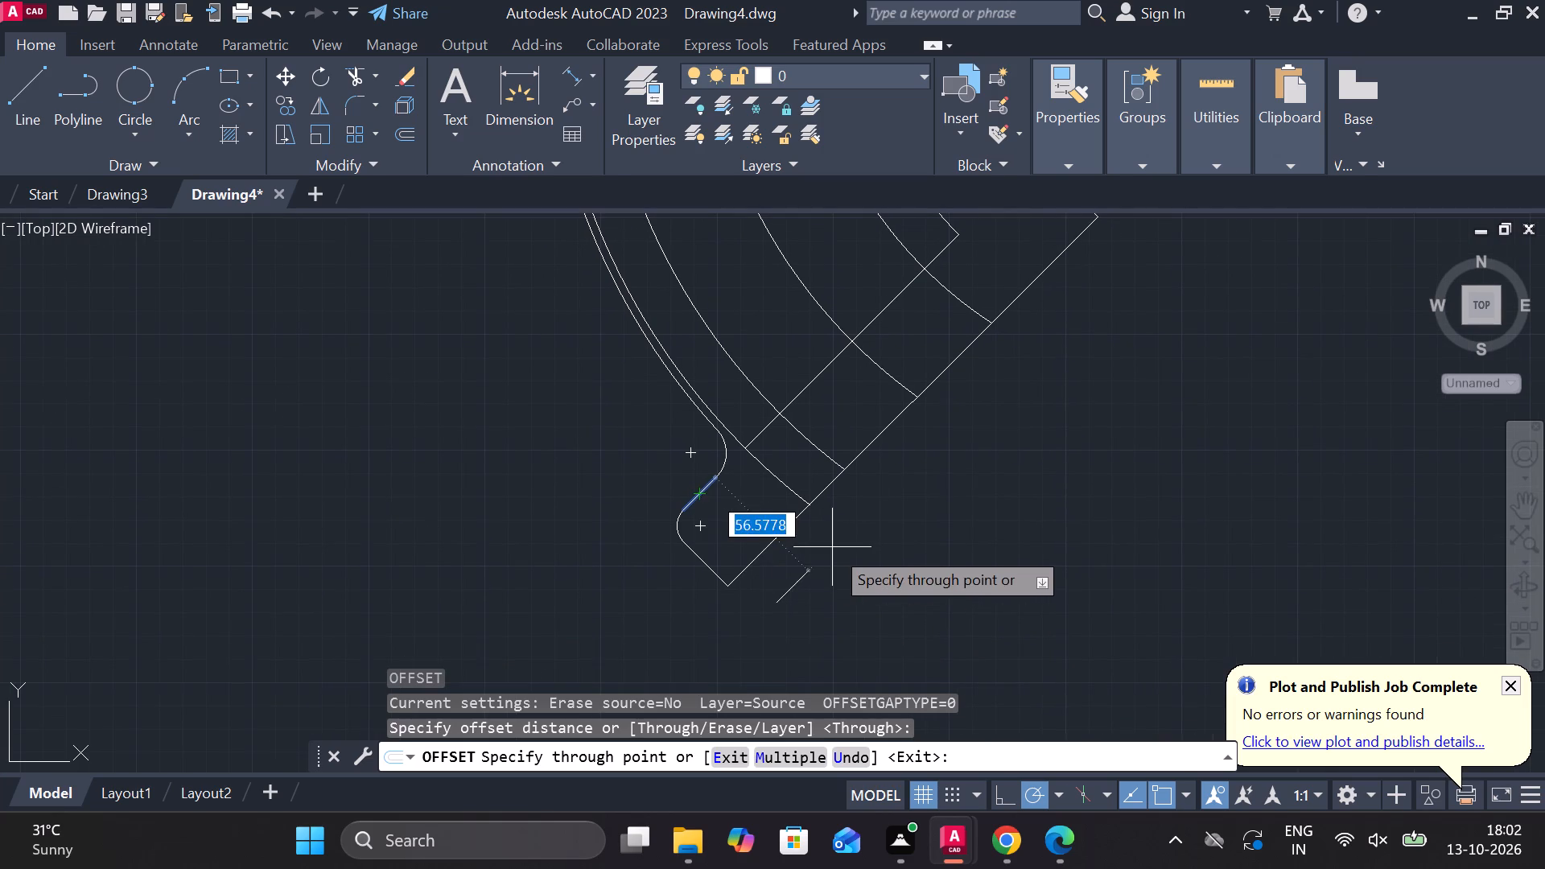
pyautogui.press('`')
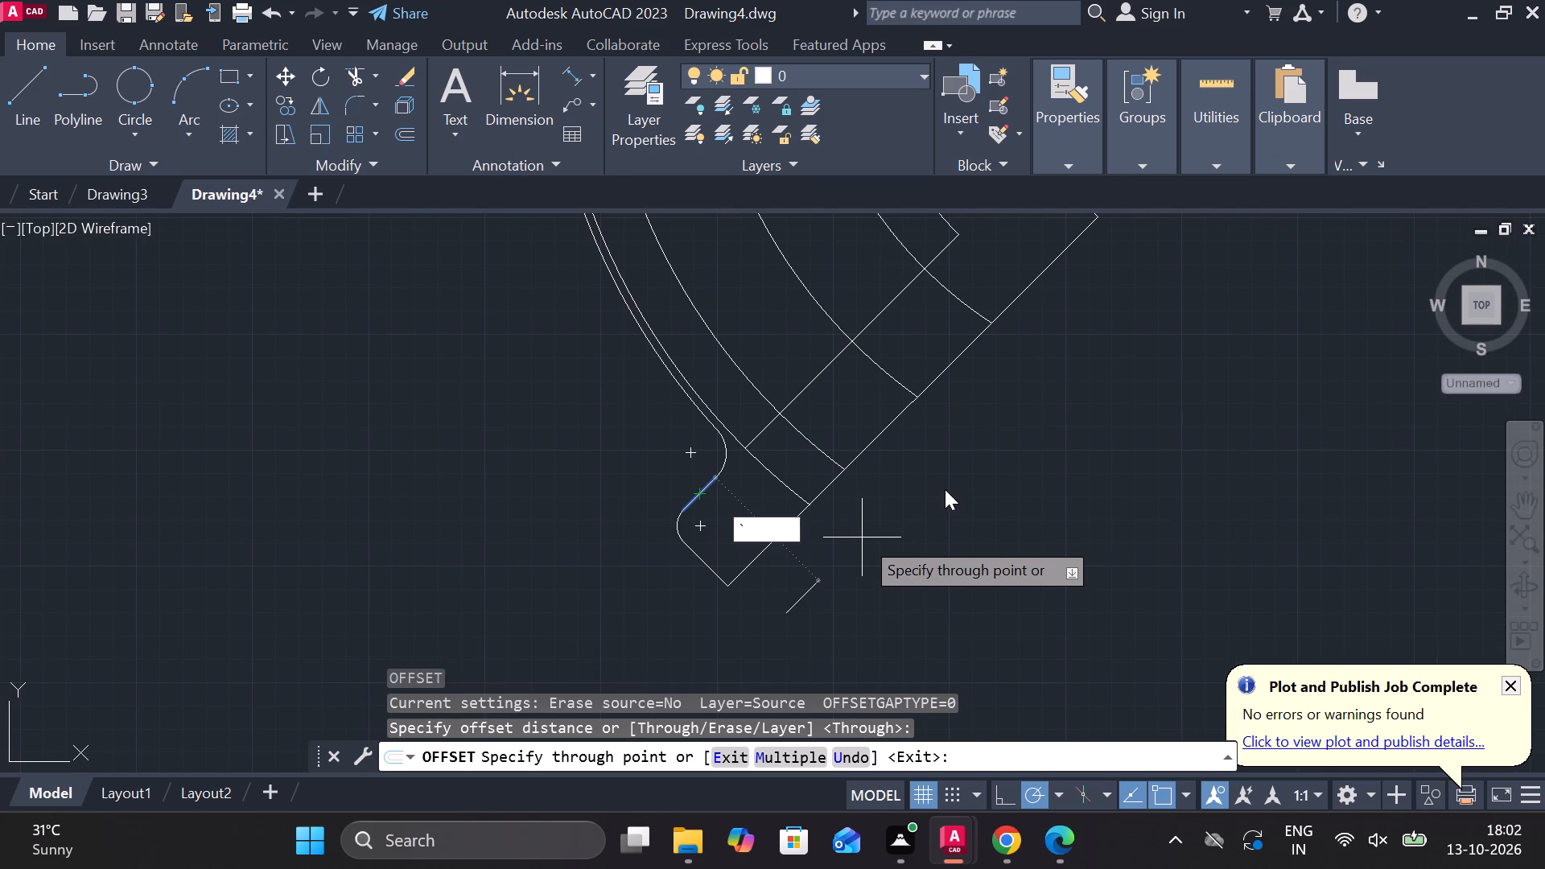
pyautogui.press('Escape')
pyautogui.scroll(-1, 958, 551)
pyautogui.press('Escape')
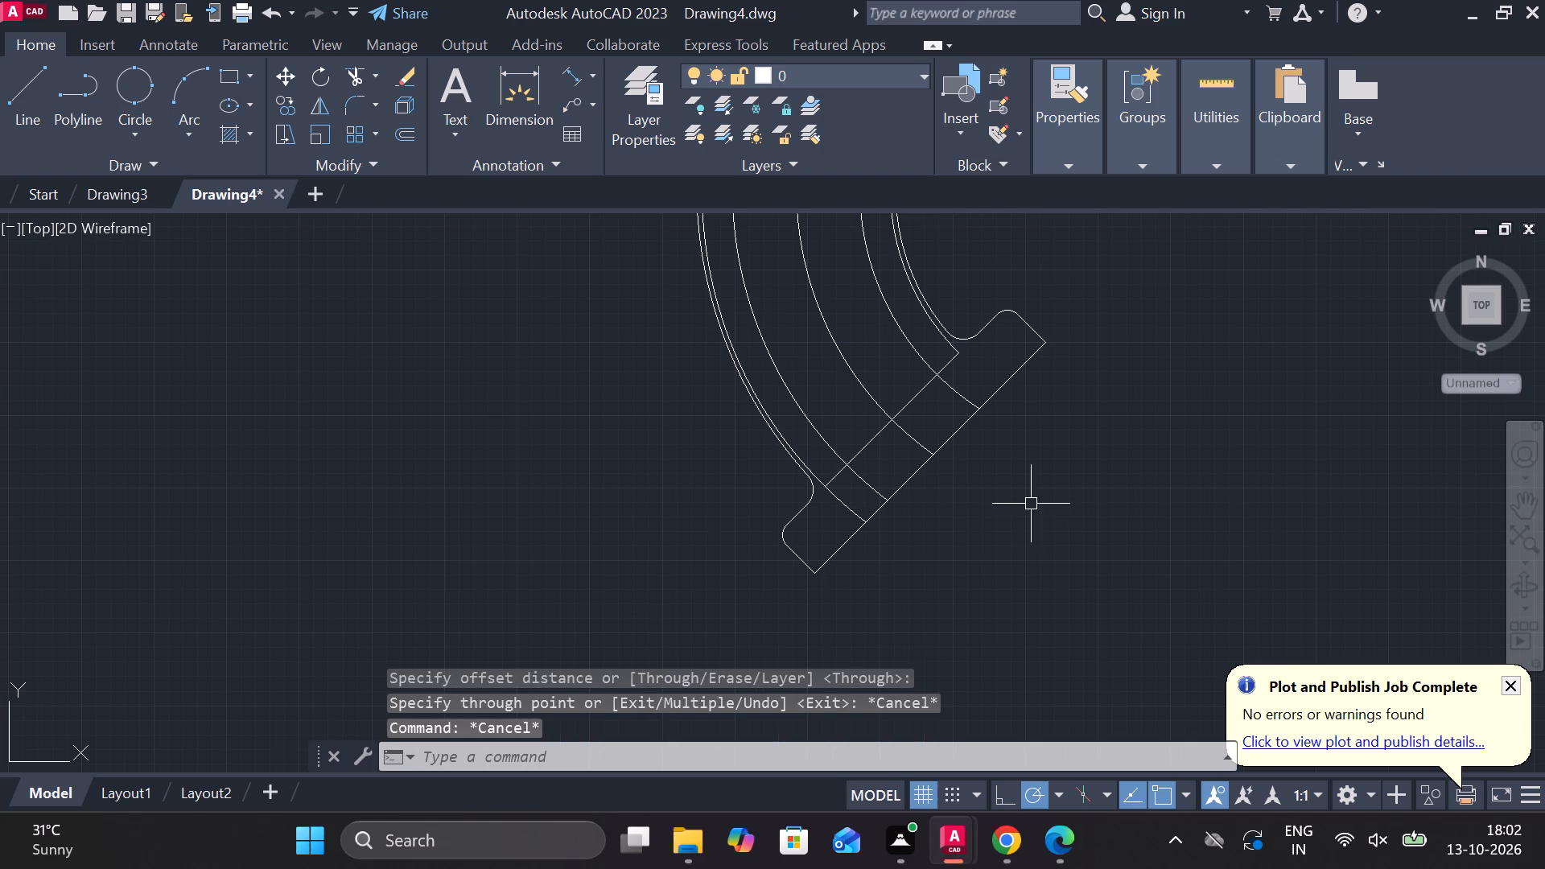
# Offset the diagonal strip's long outer edge outward by 10.
pyautogui.scroll(2, 797, 540)
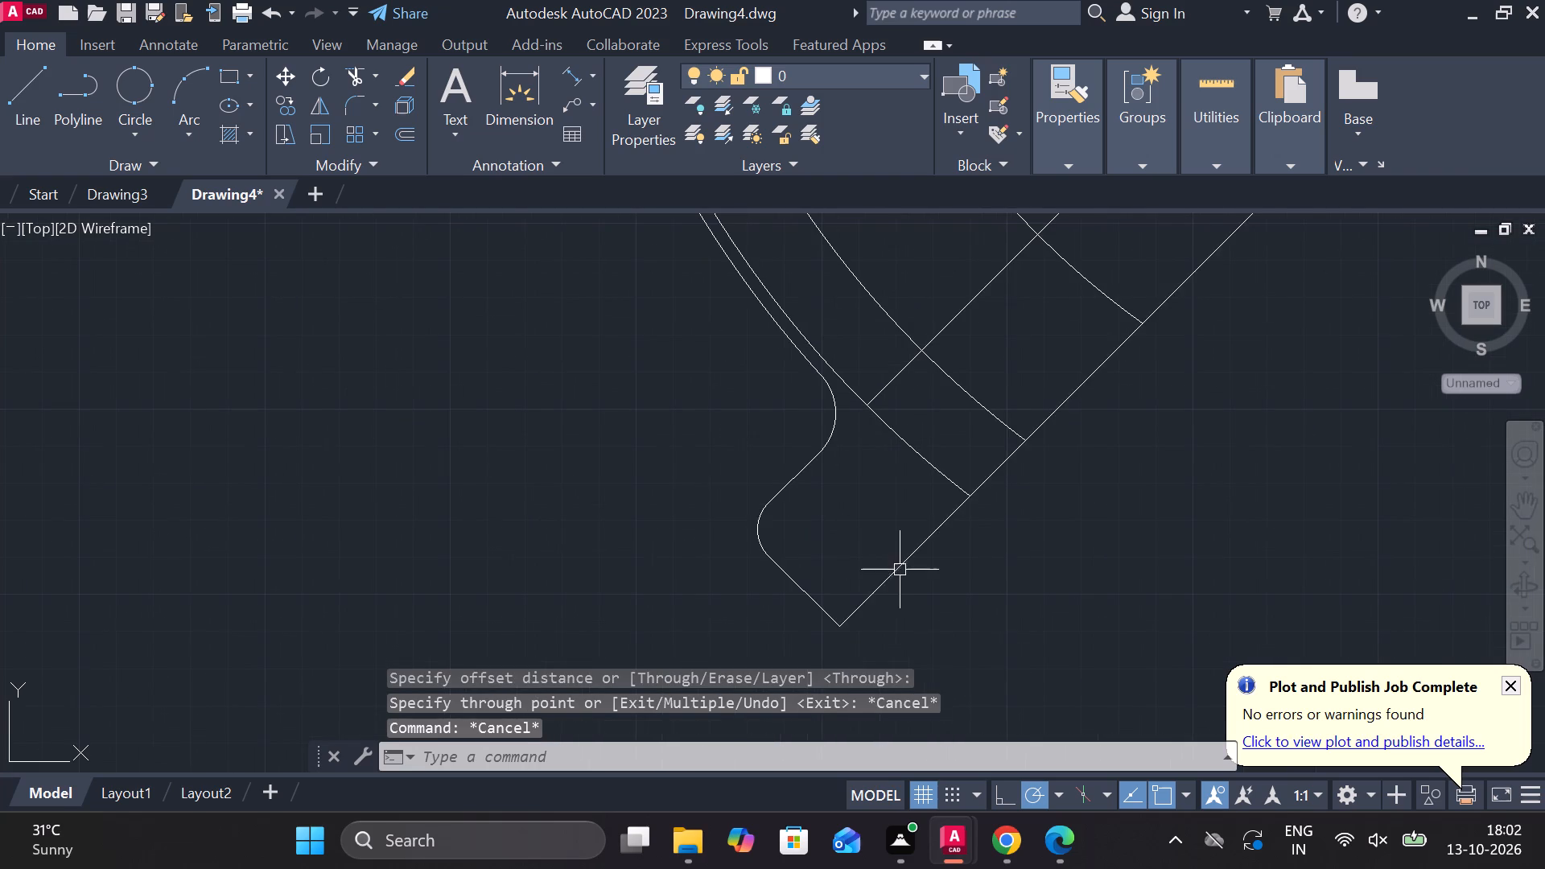
pyautogui.click(900, 568)
pyautogui.press('o')
pyautogui.press('Return')
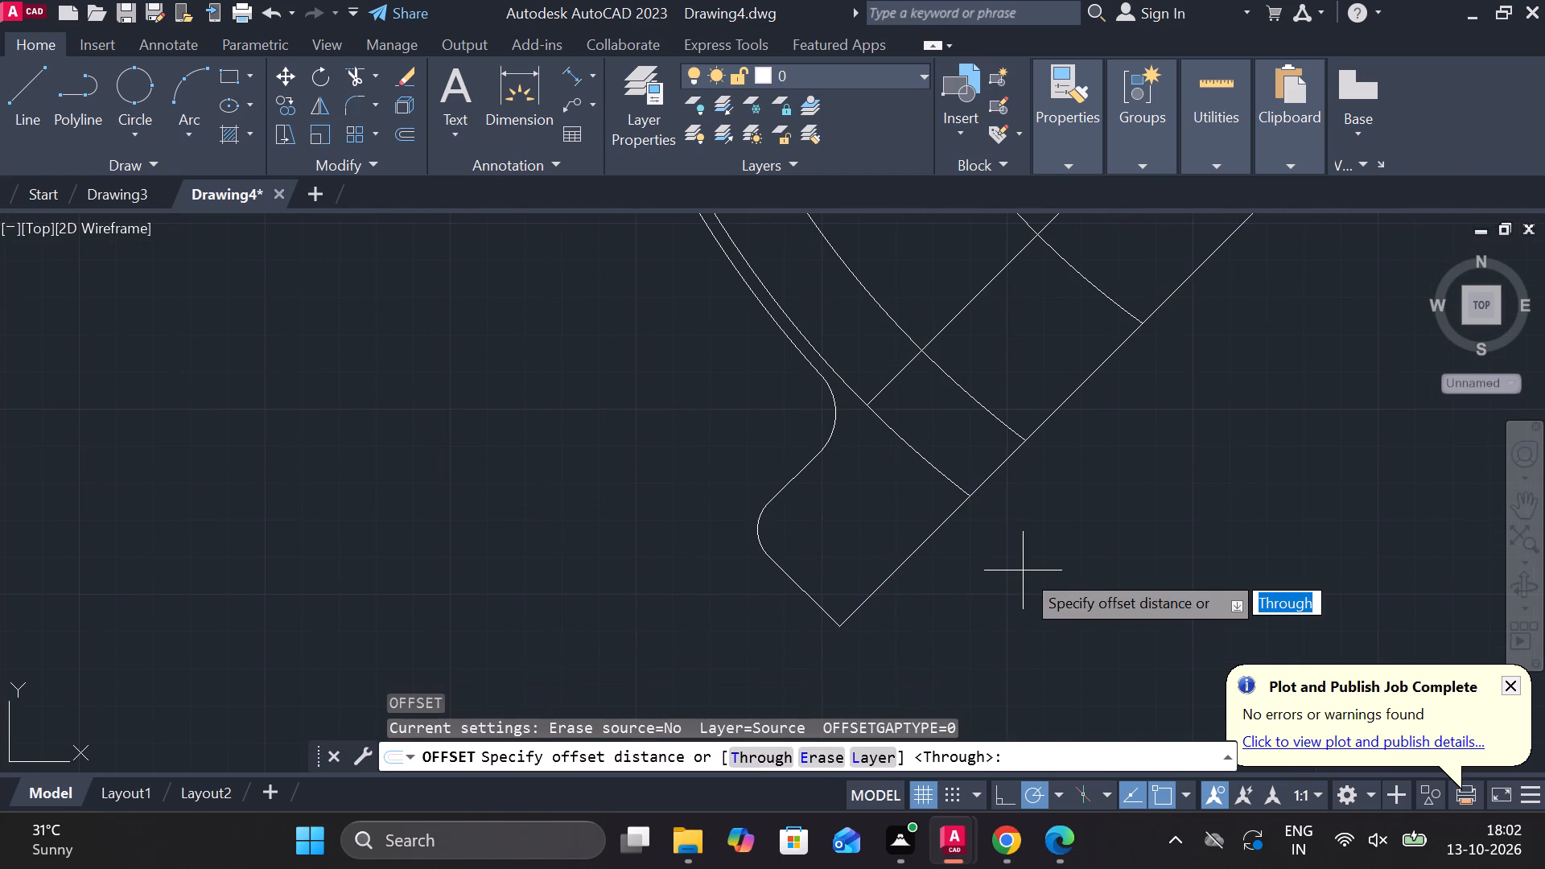
pyautogui.press('Return')
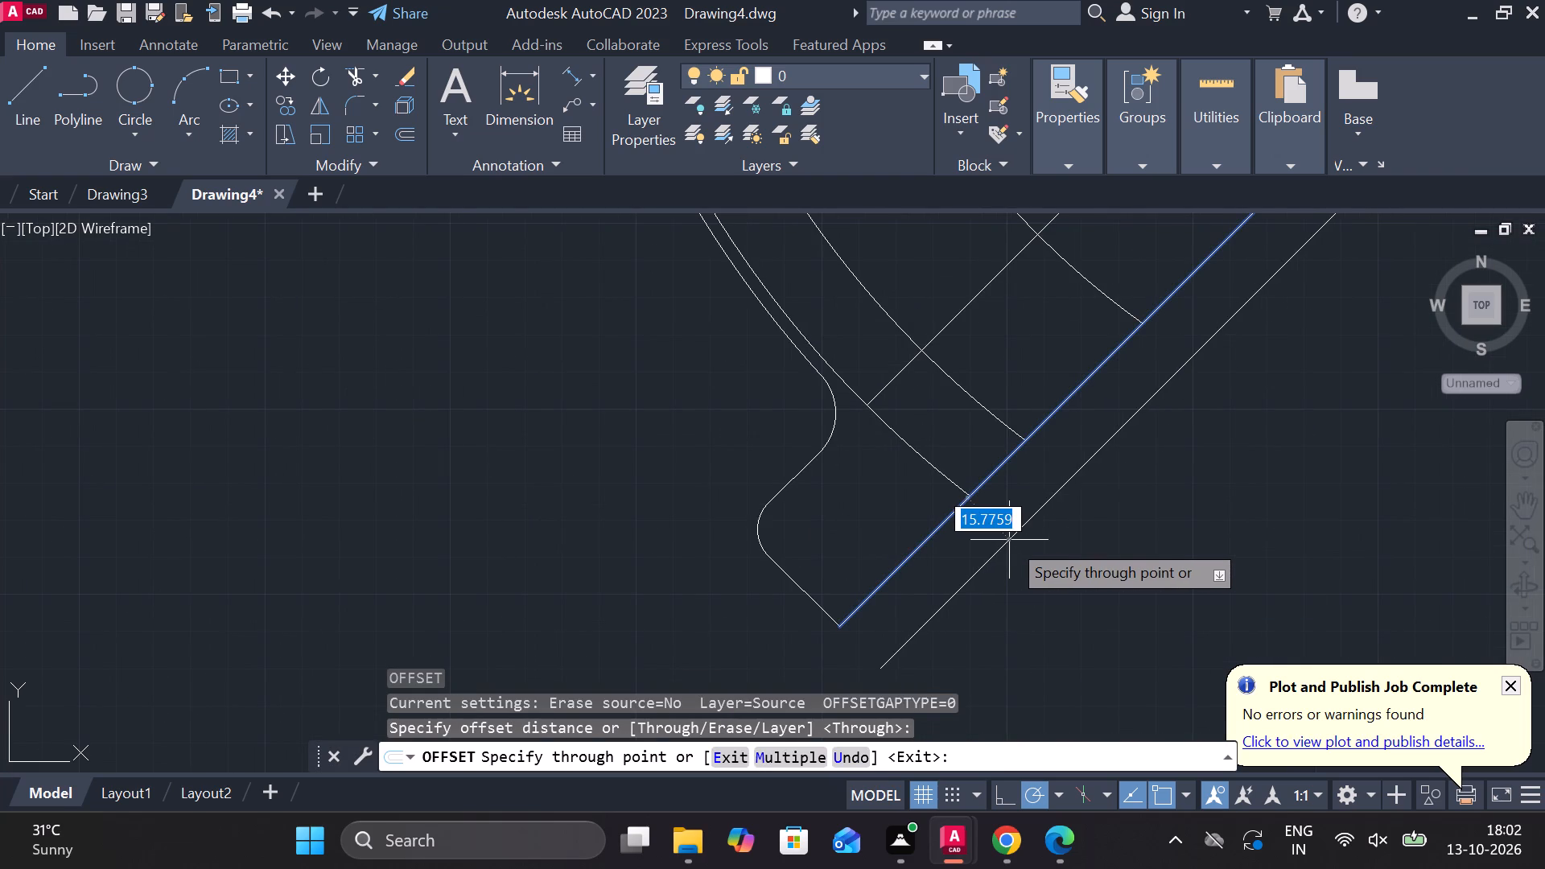
pyautogui.write('10')
pyautogui.press('Return')
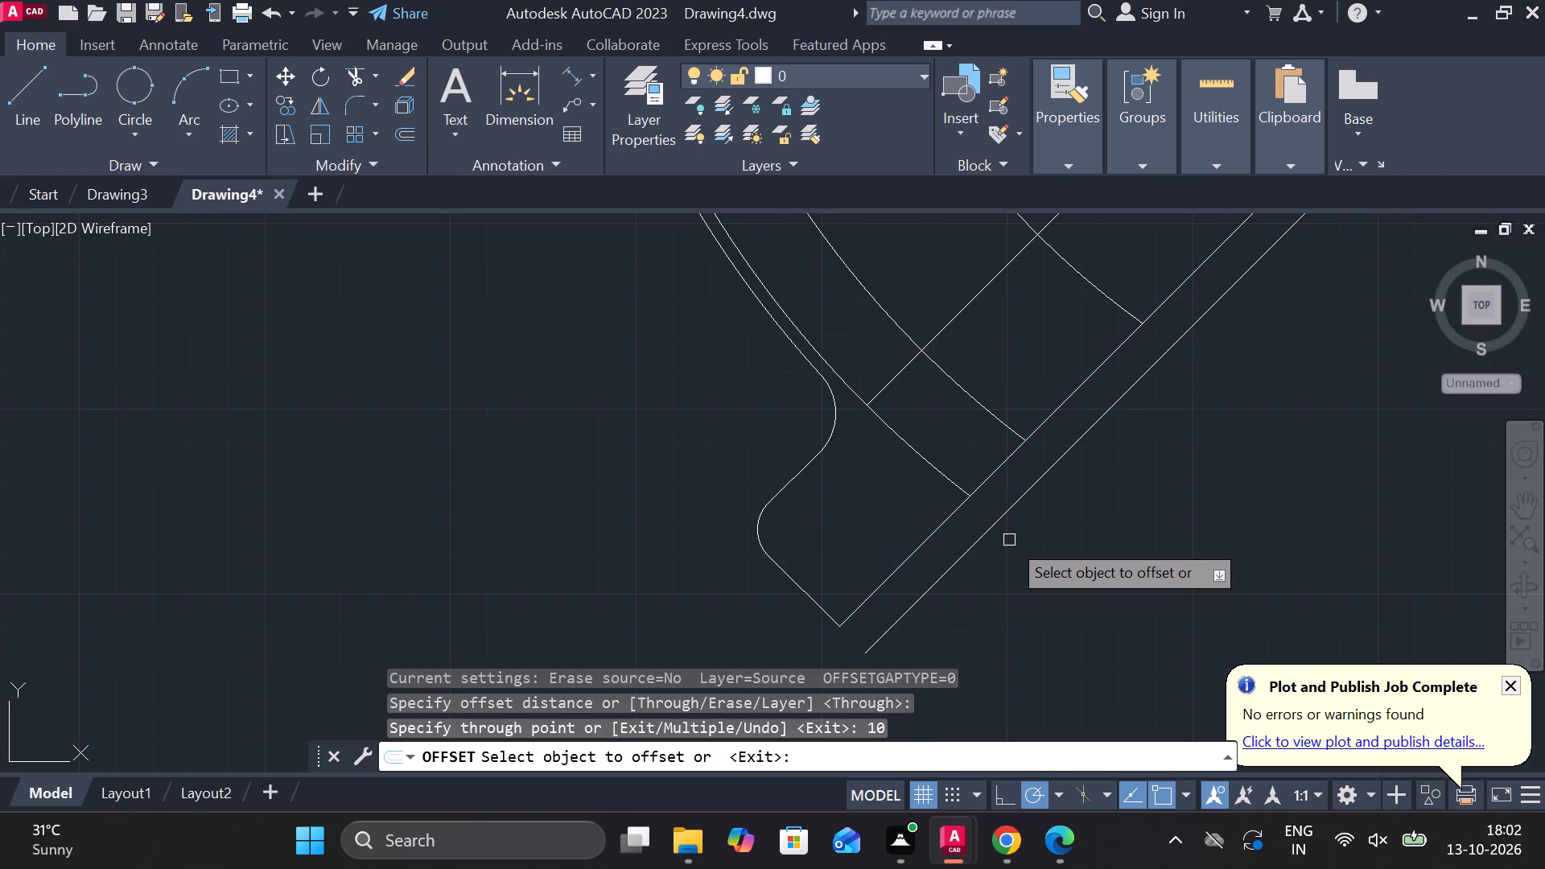
pyautogui.scroll(-1, 1011, 540)
pyautogui.moveTo(1003, 540); pyautogui.dragTo(795, 570, button='middle')
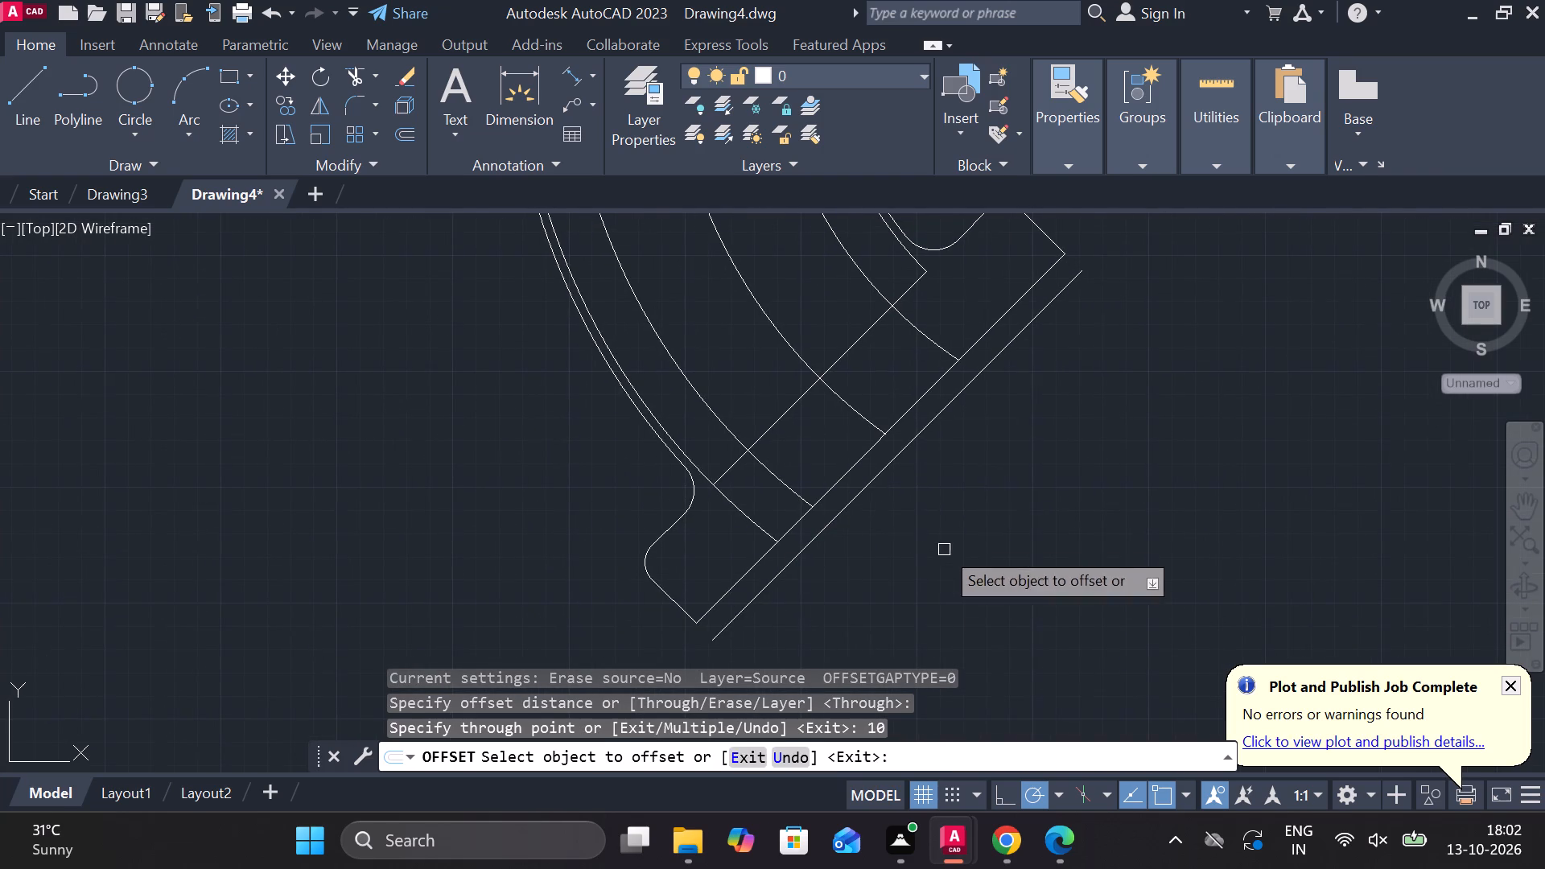
pyautogui.press('`')
pyautogui.press('Escape')
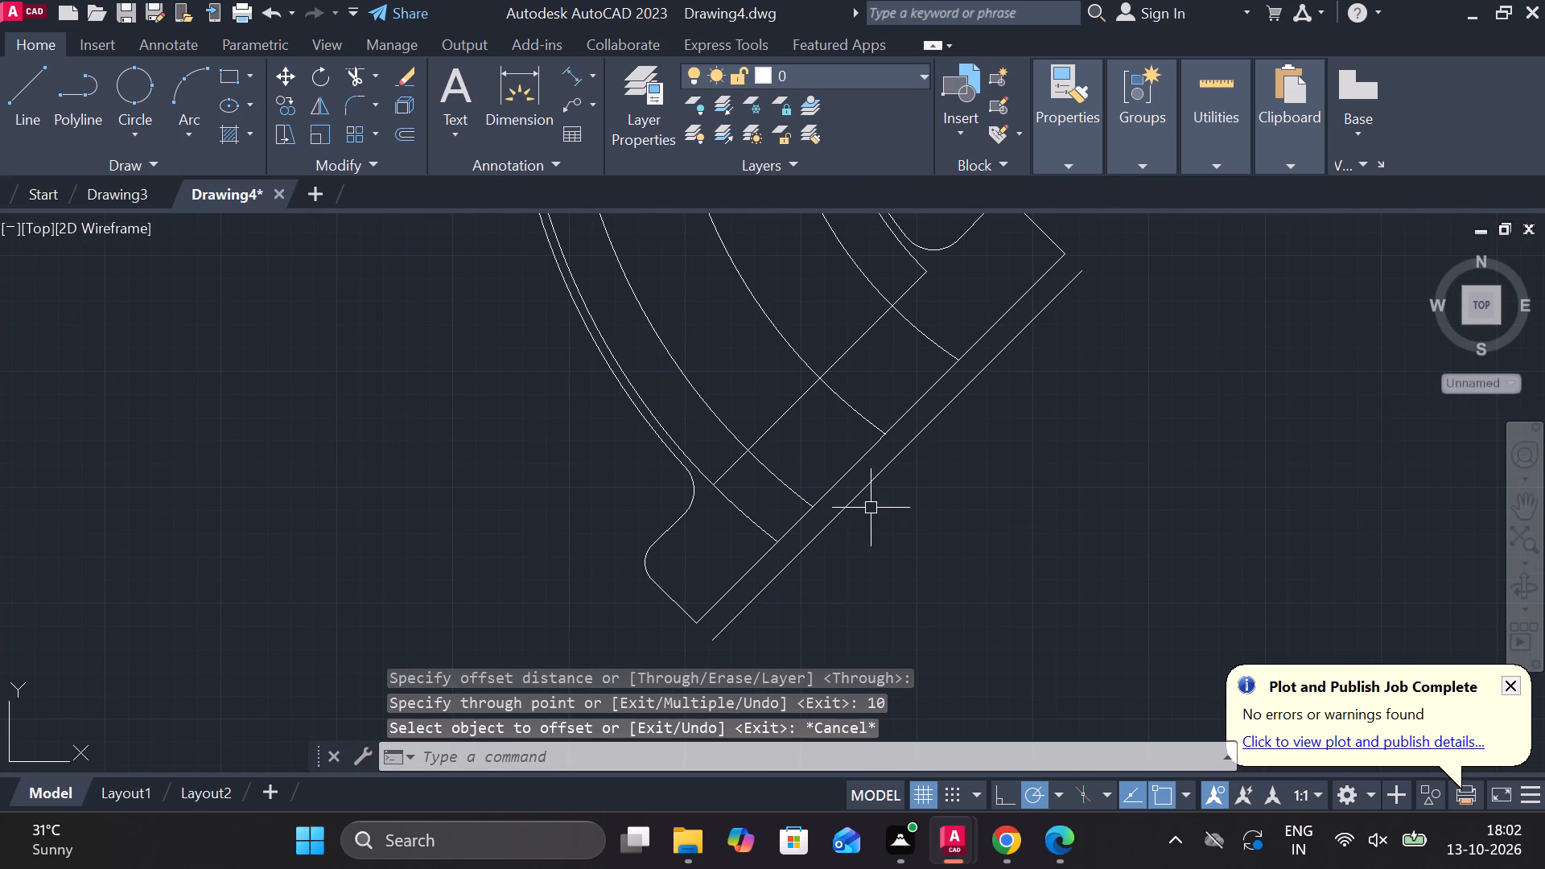
# Extend the three middle arcs from the strip's outer edge to the offset line.
pyautogui.write('ex')
pyautogui.press('space')
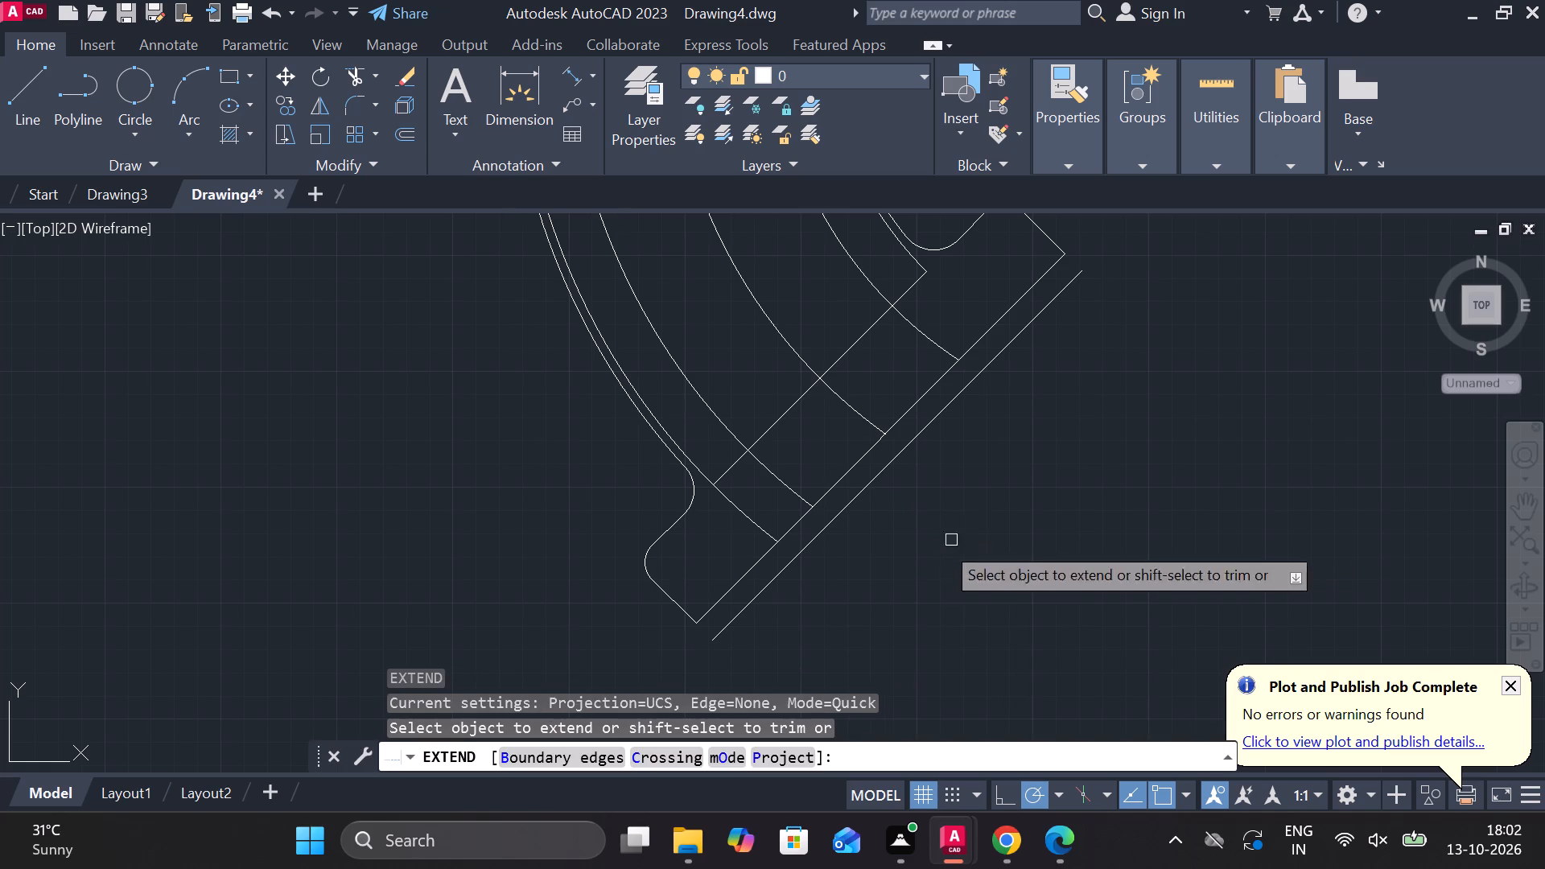
pyautogui.click(796, 501)
pyautogui.click(944, 356)
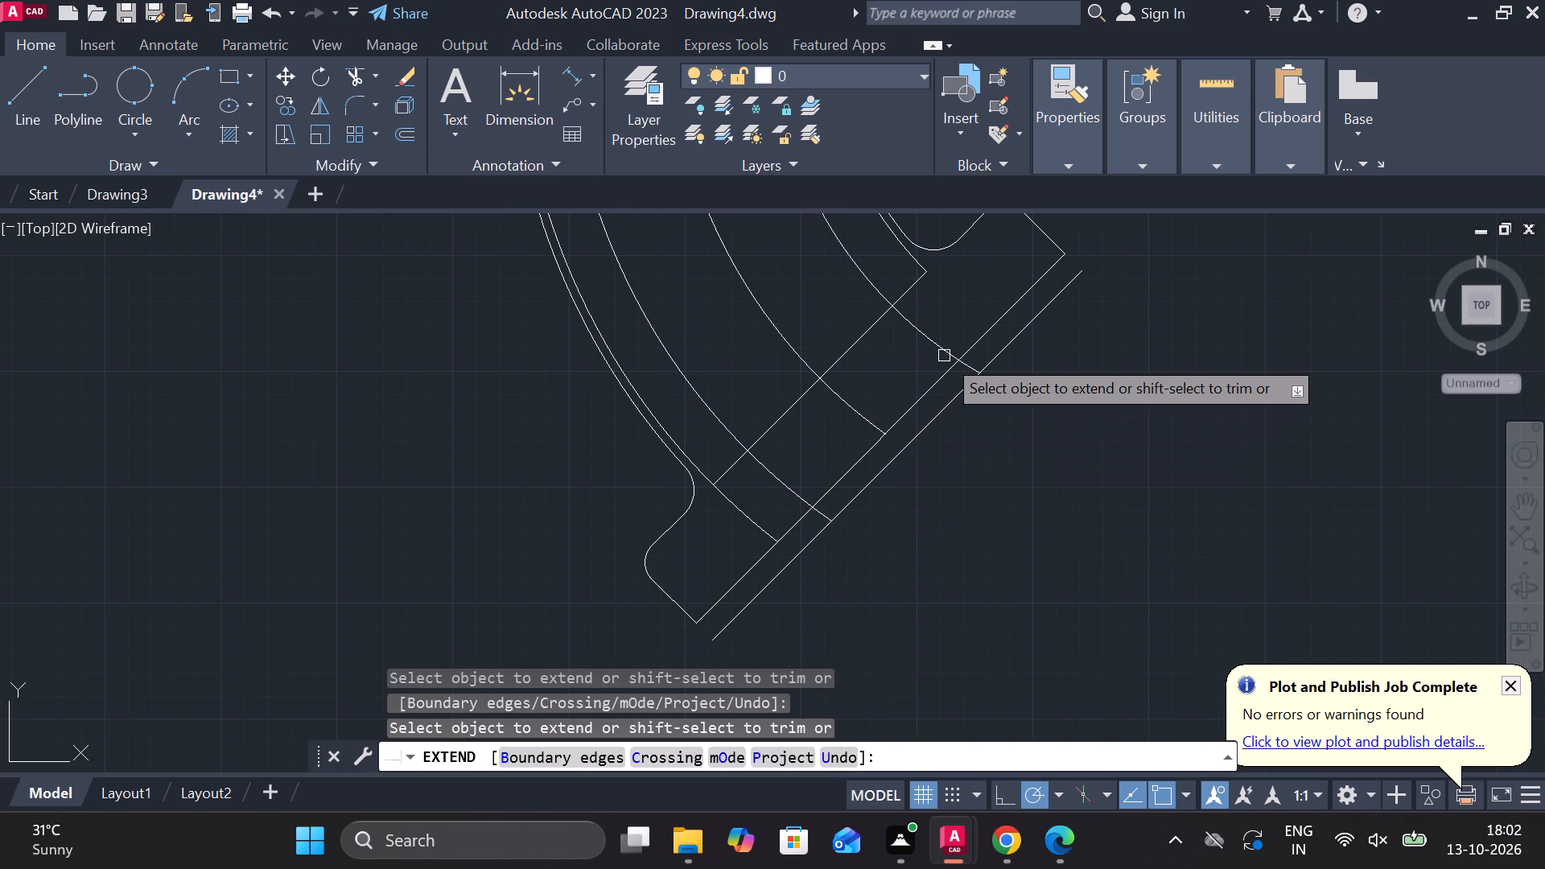
pyautogui.press('`')
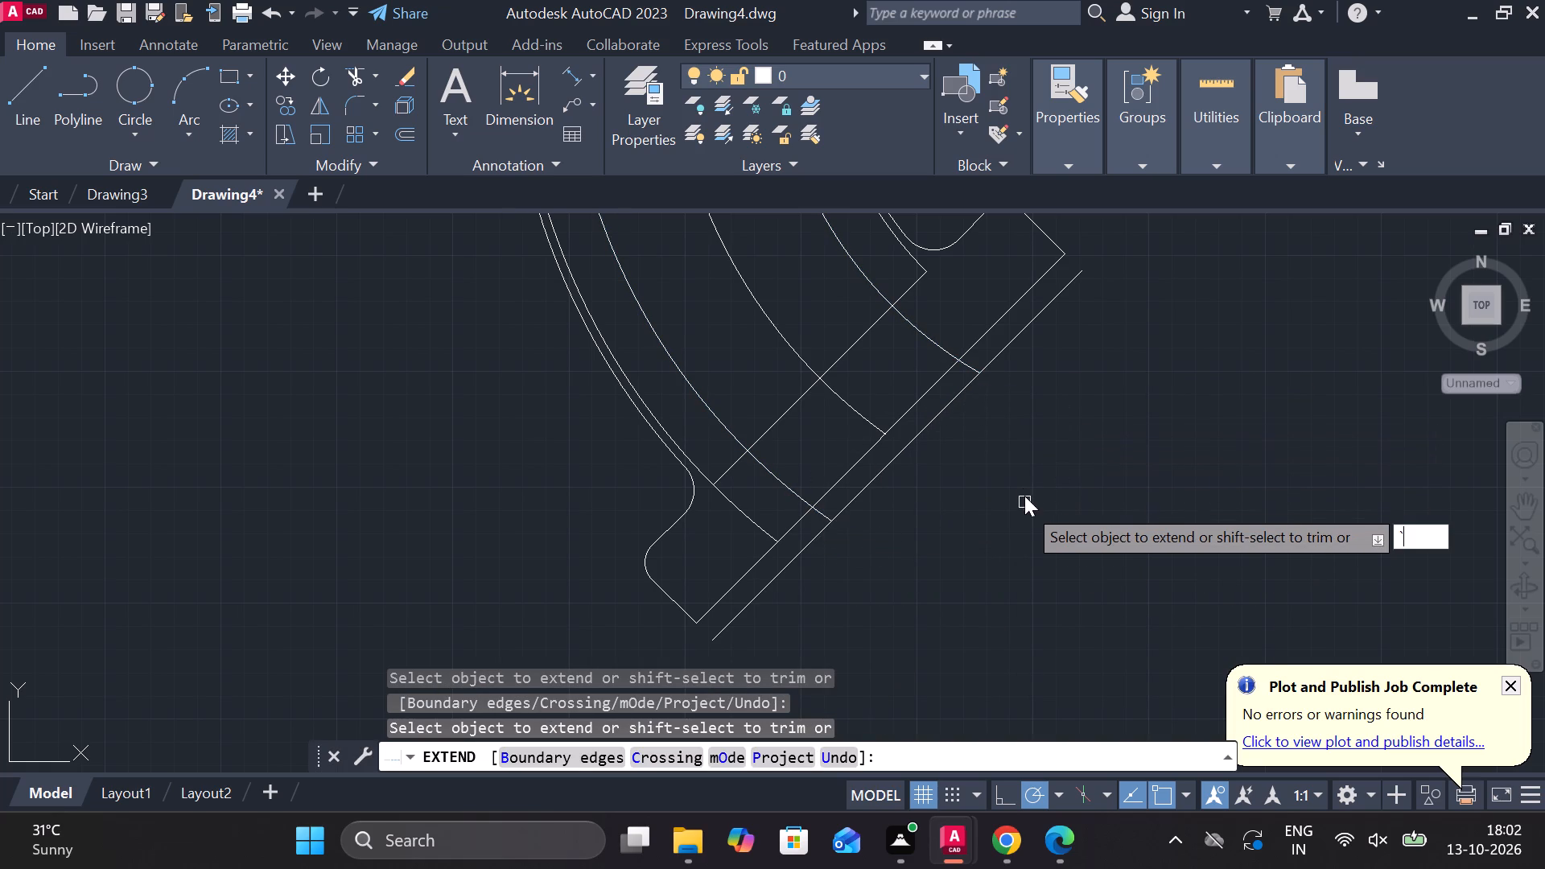
pyautogui.press('Escape')
pyautogui.press('t')
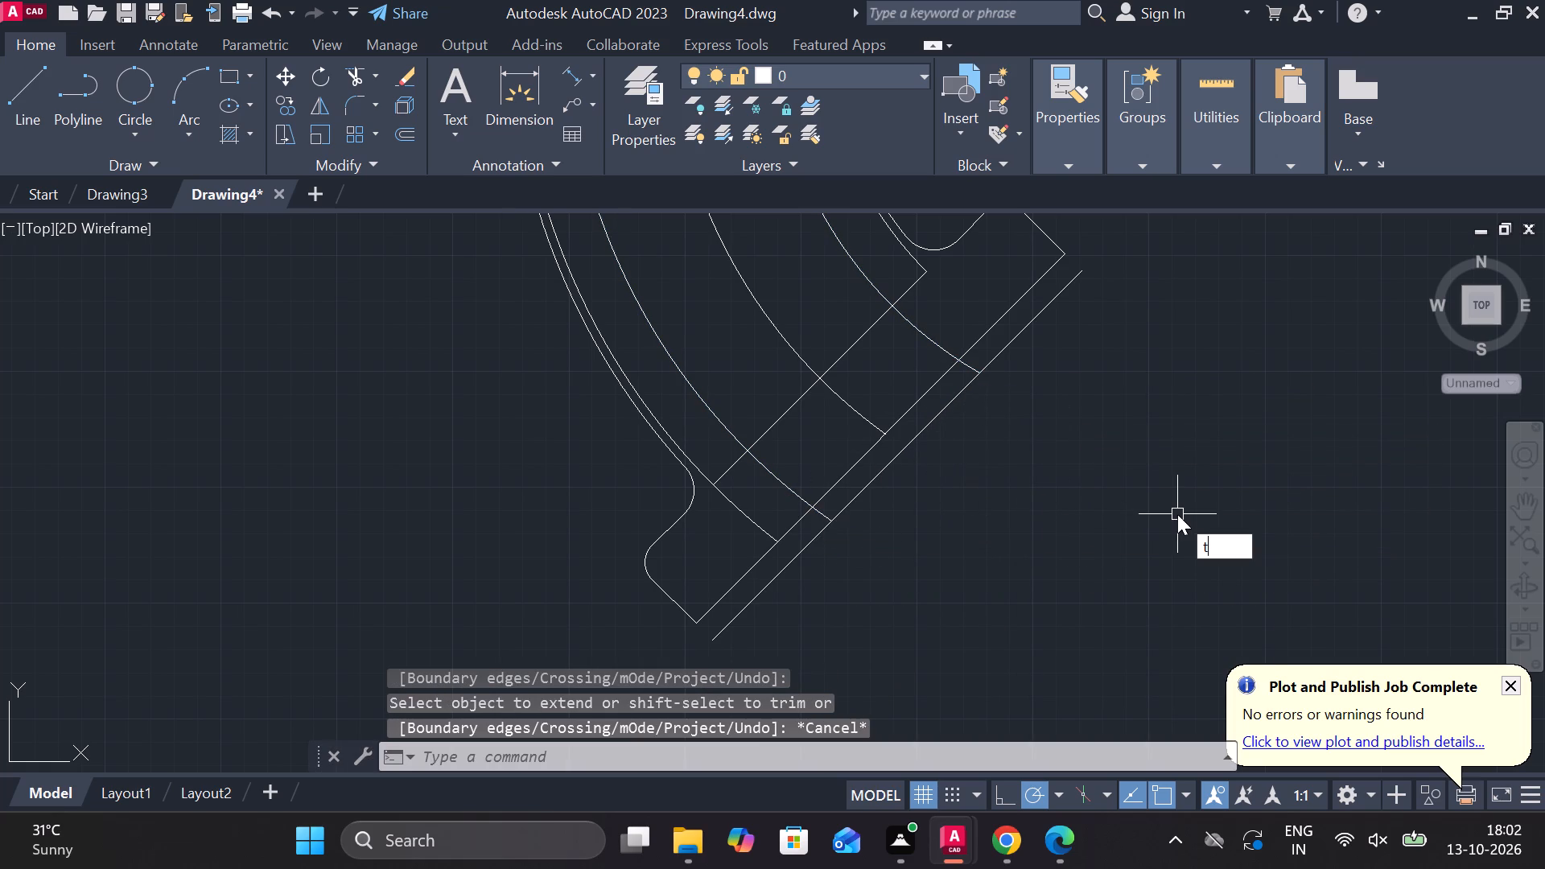
pyautogui.press('Escape')
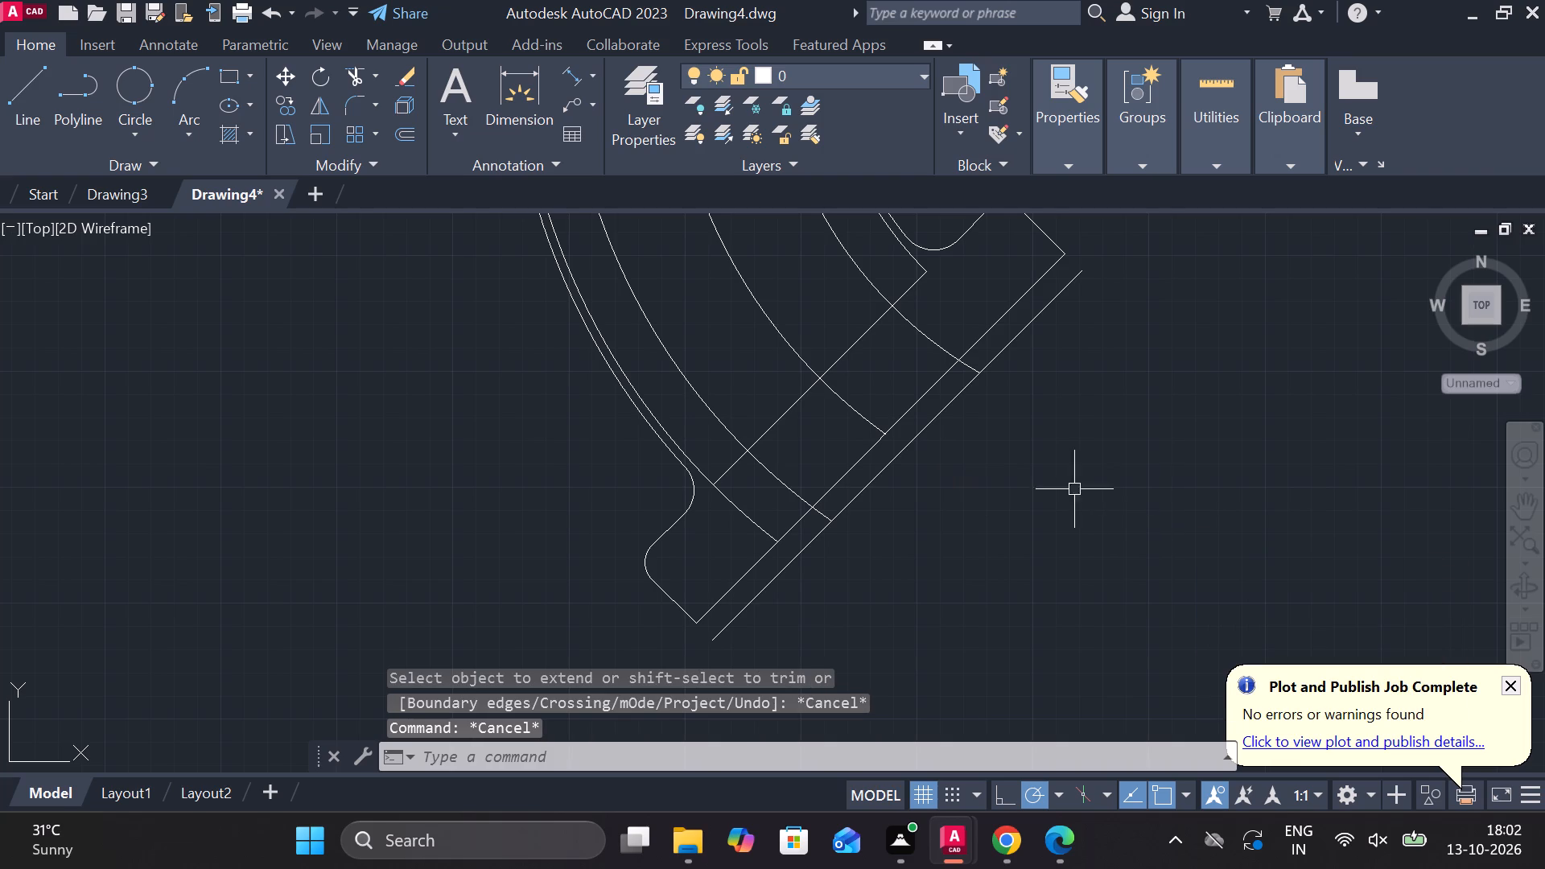
pyautogui.moveTo(1049, 502); pyautogui.dragTo(1032, 567, button='middle')
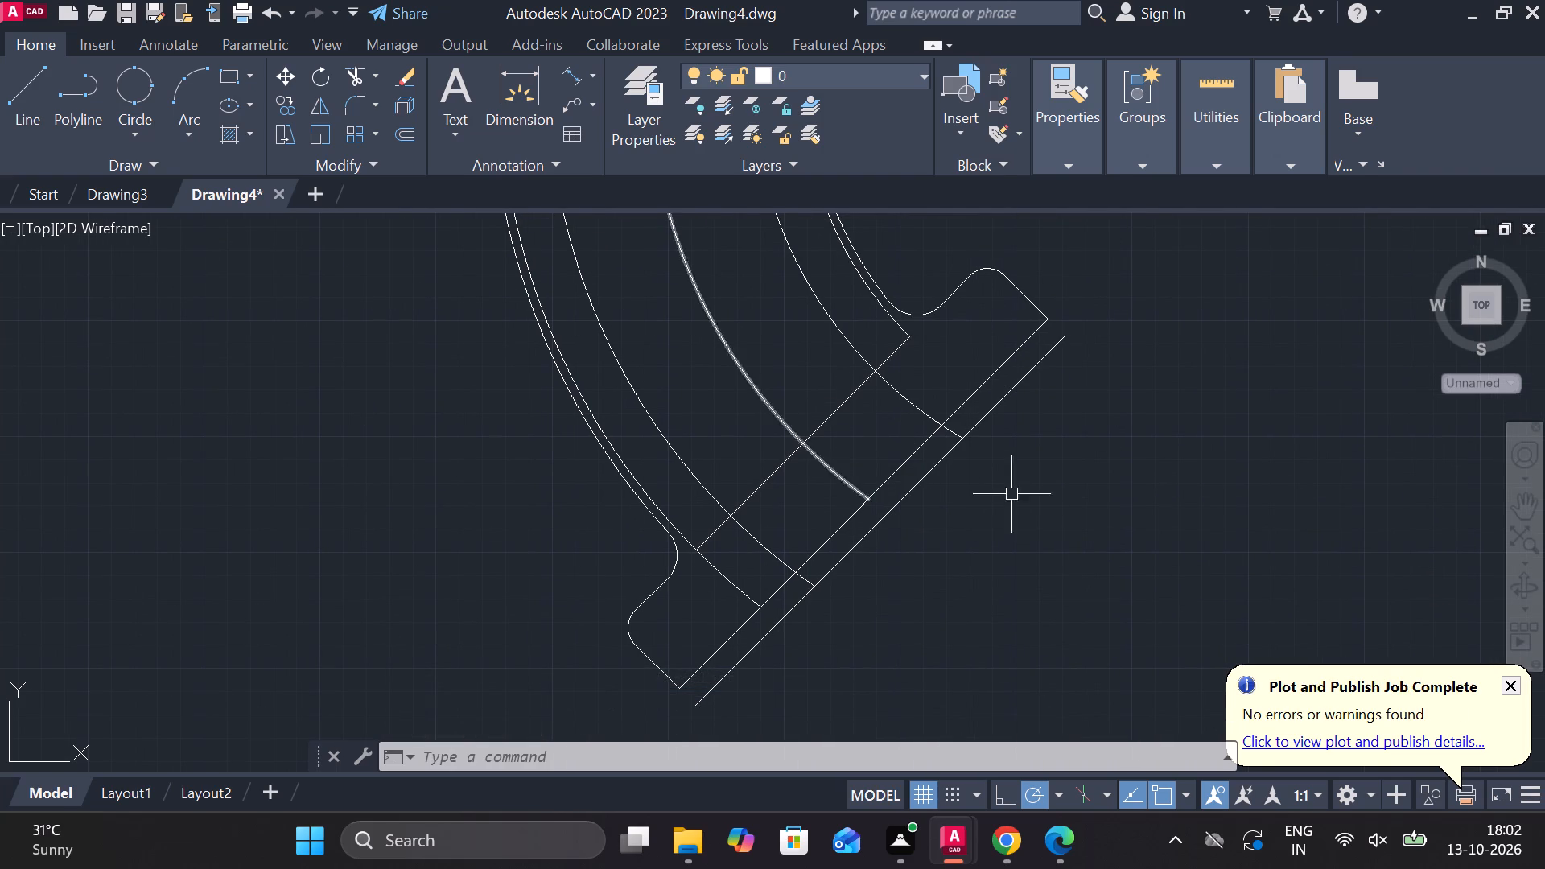
pyautogui.write('ex')
pyautogui.press('space')
pyautogui.click(833, 477)
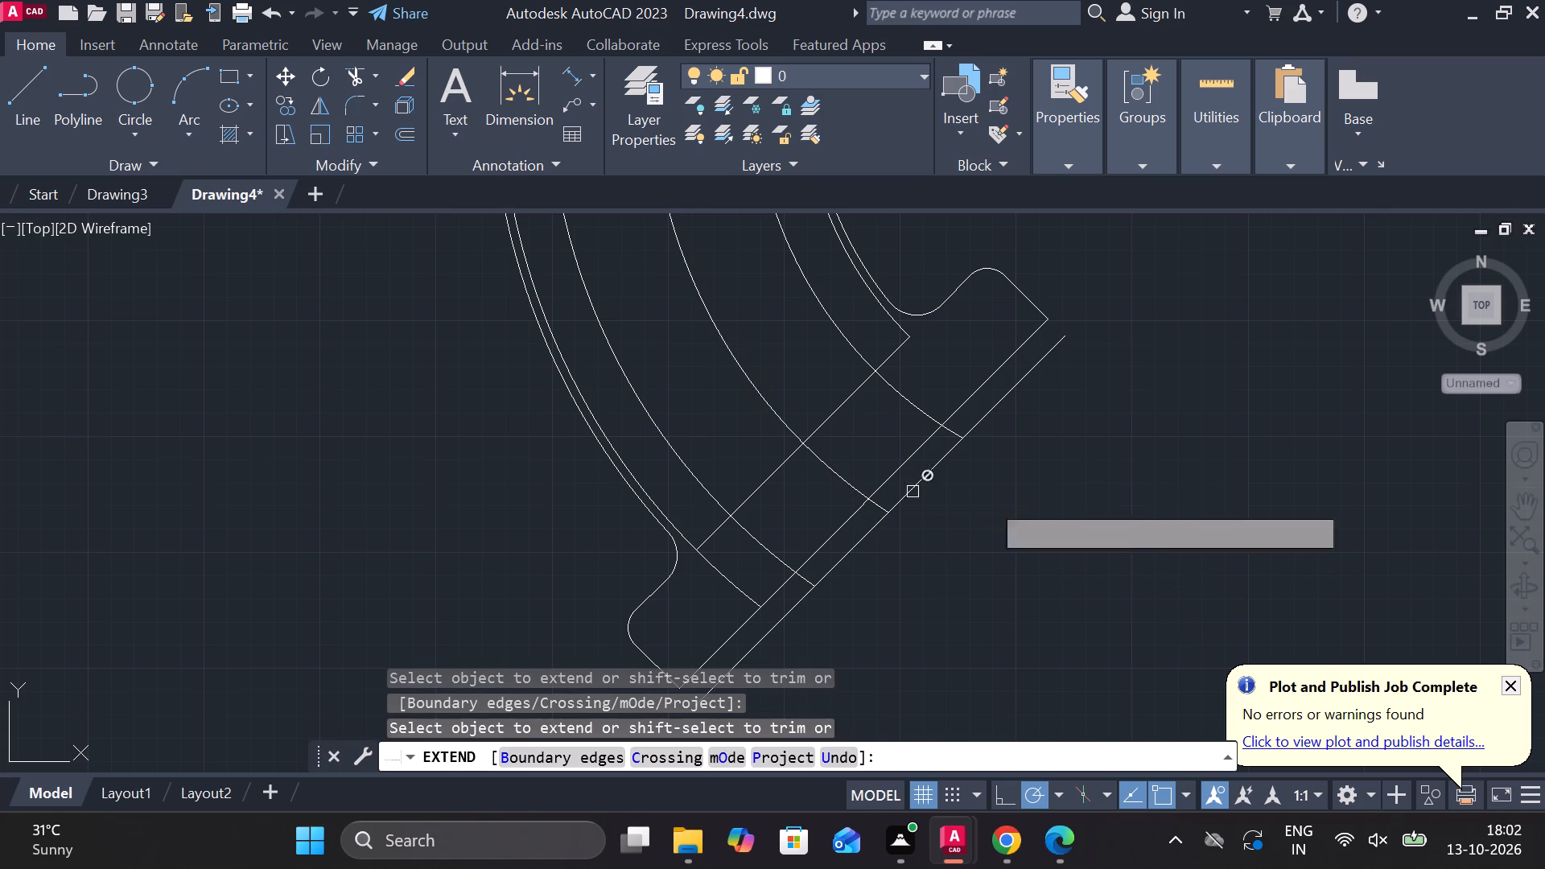
pyautogui.press('`')
pyautogui.press('Escape')
pyautogui.press('Escape')
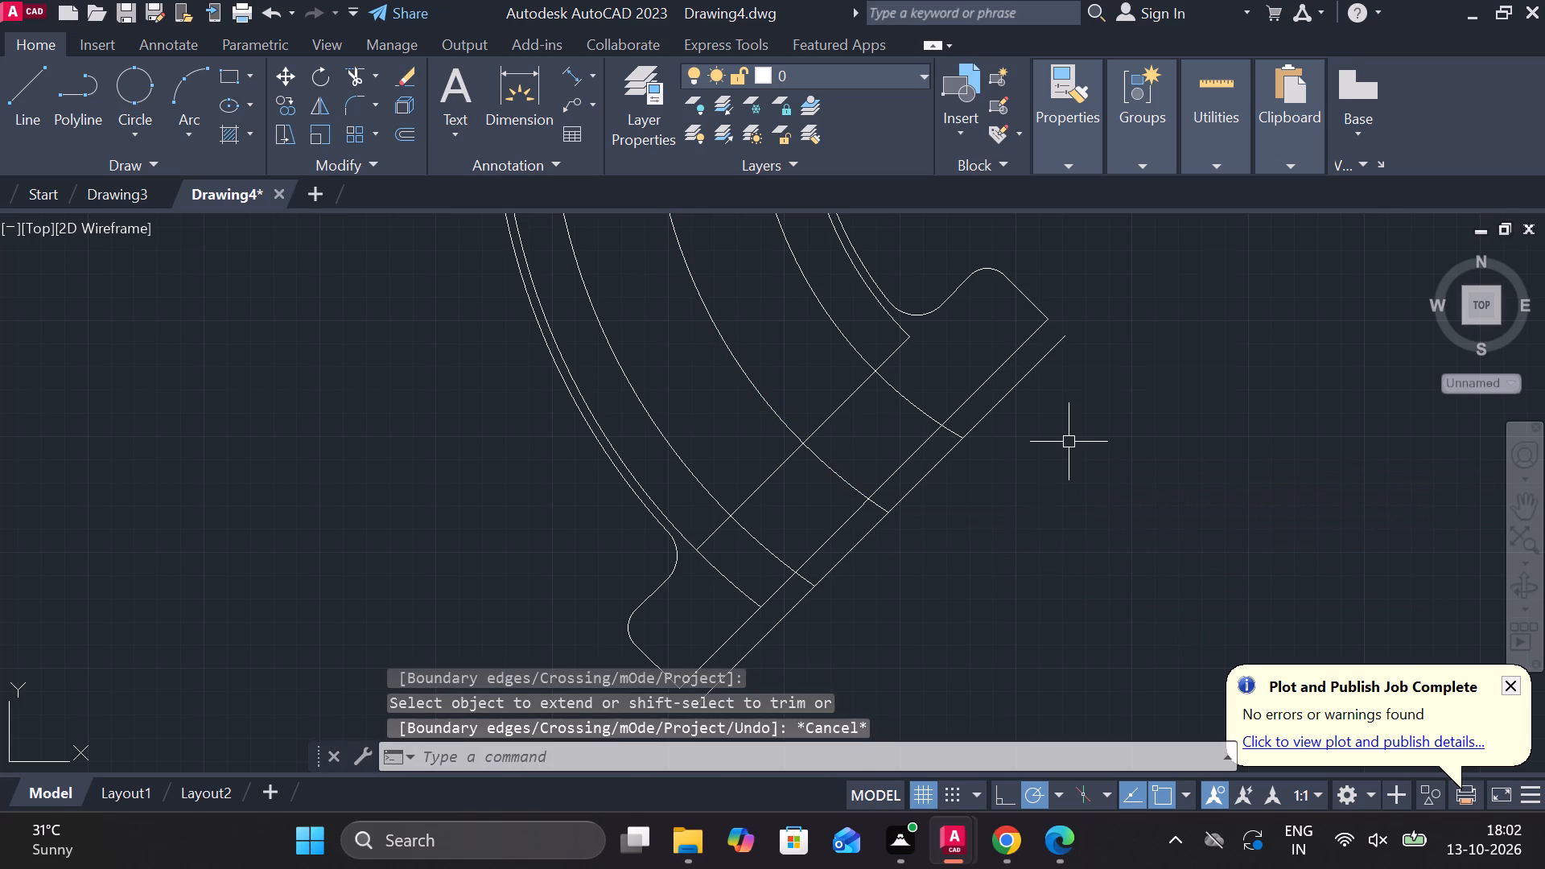
# Trim both ends of the offset line that overhang the outer two of the three extended arcs.
pyautogui.write('tr')
pyautogui.press('space')
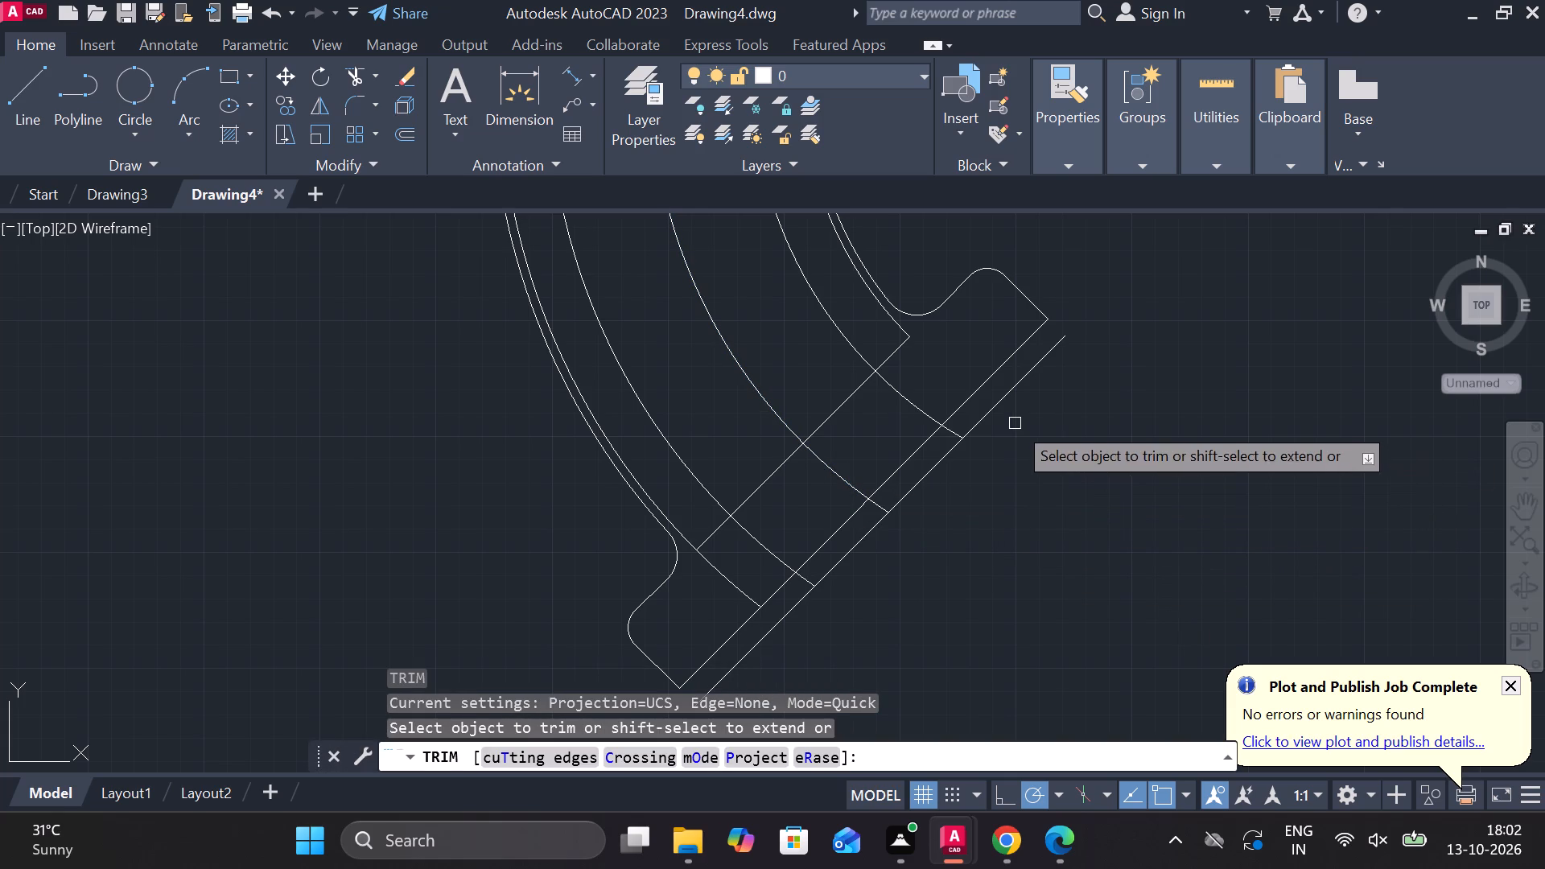
pyautogui.click(987, 420)
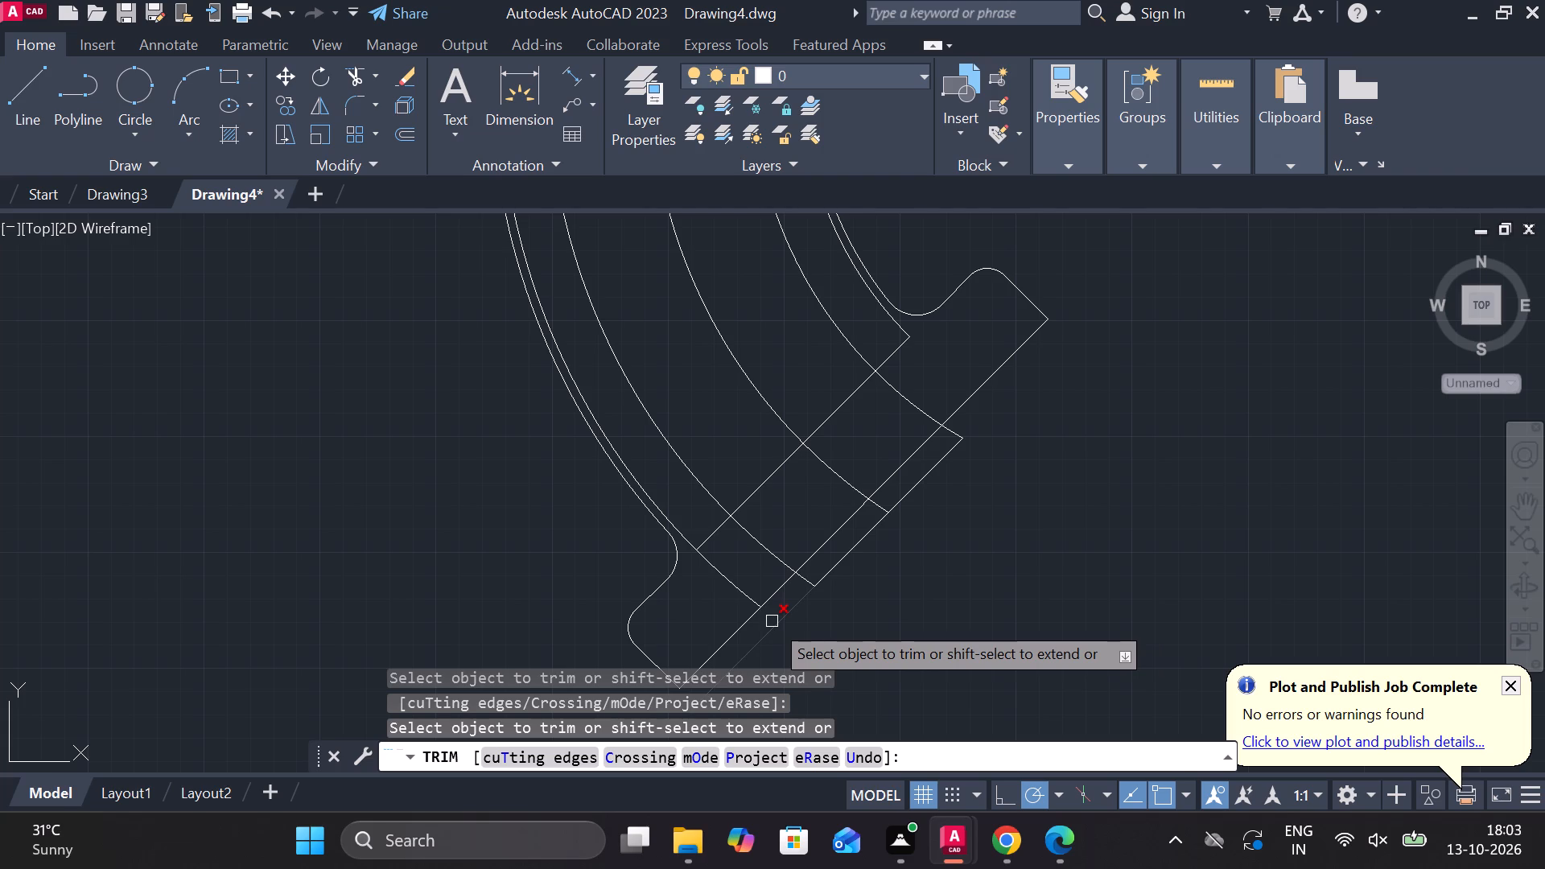
pyautogui.click(772, 621)
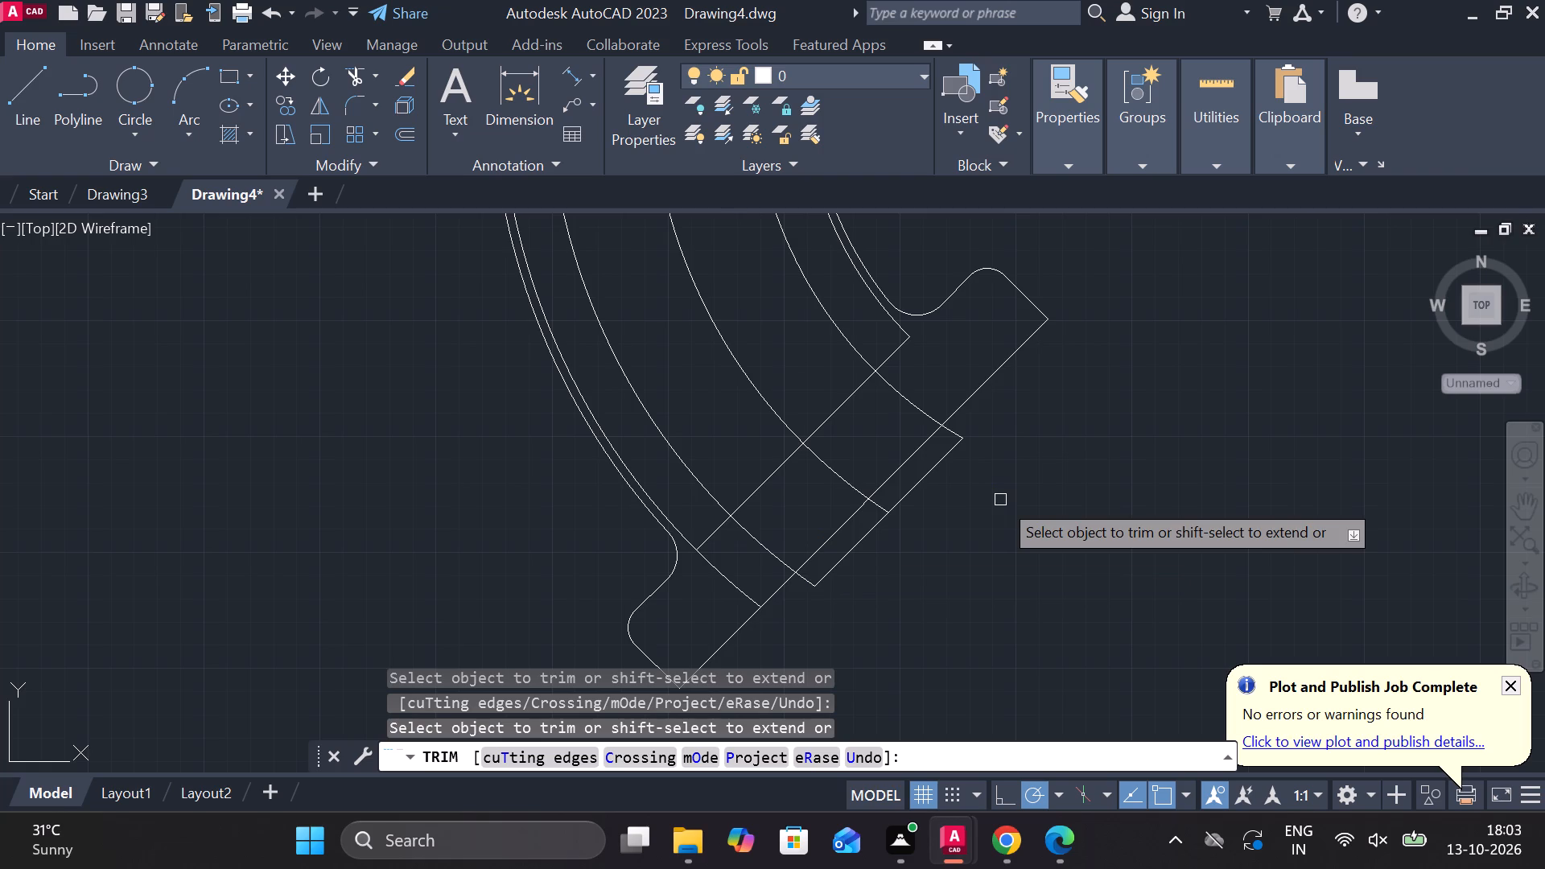
pyautogui.scroll(-1, 1000, 500)
pyautogui.moveTo(935, 554); pyautogui.dragTo(937, 546, button='middle')
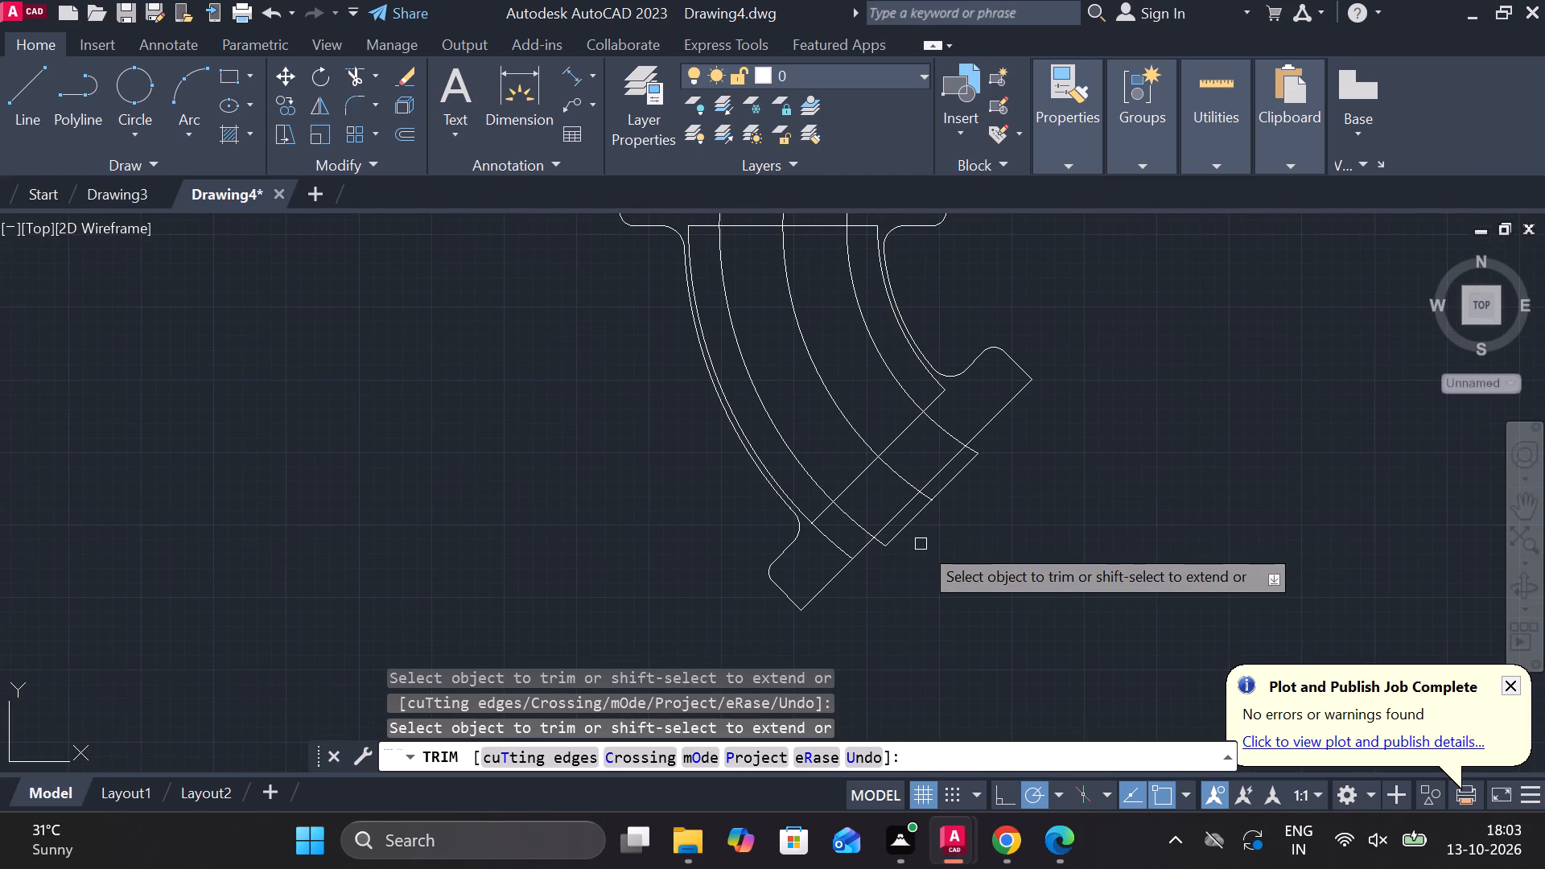
pyautogui.scroll(2, 957, 538)
pyautogui.scroll(-1, 957, 538)
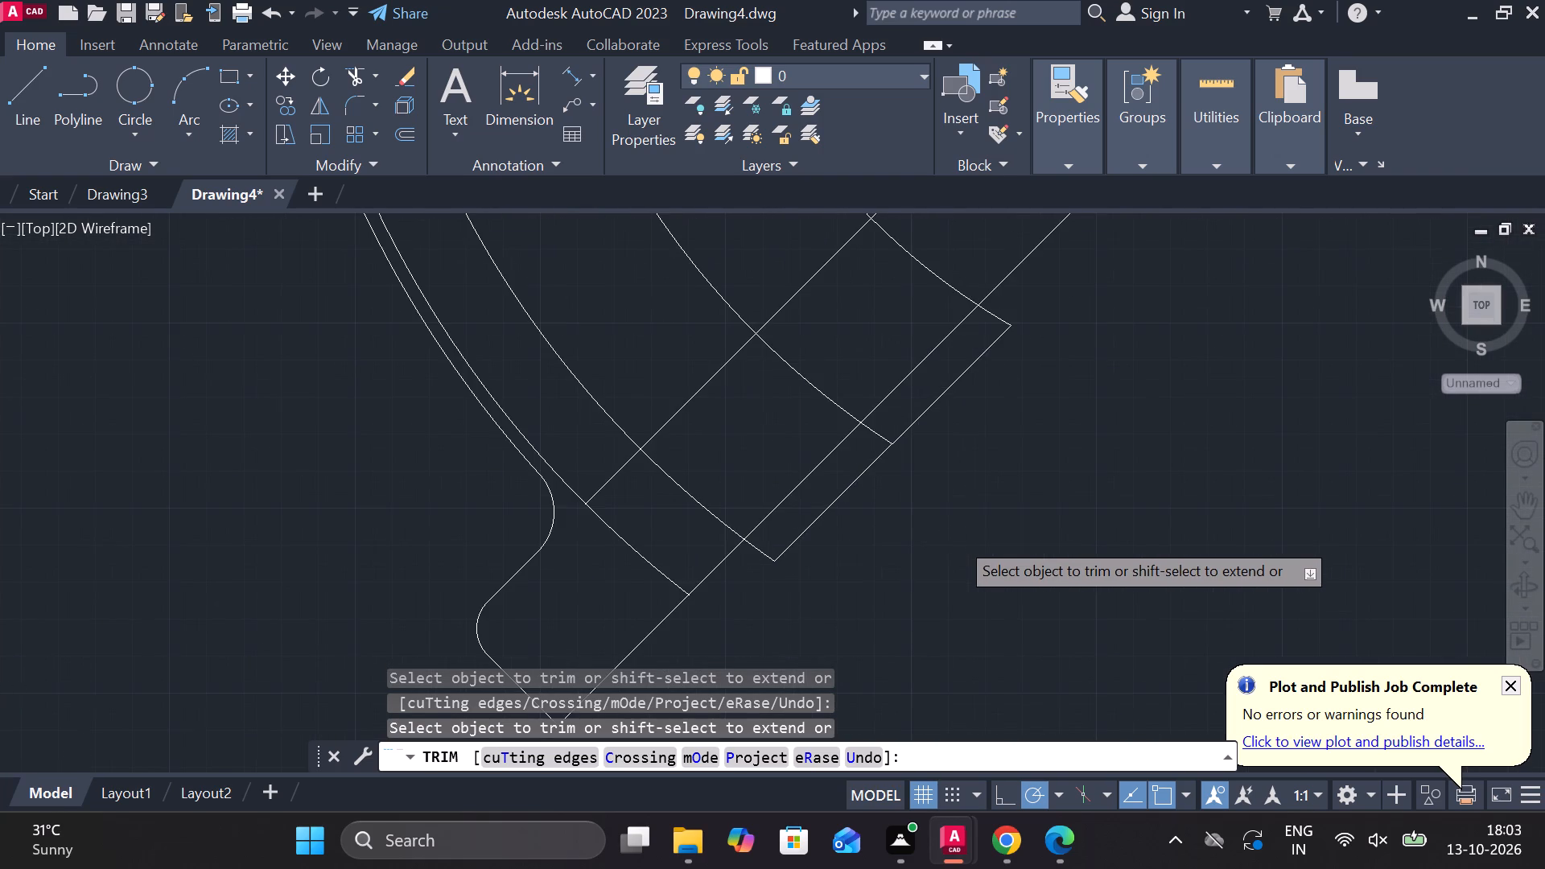
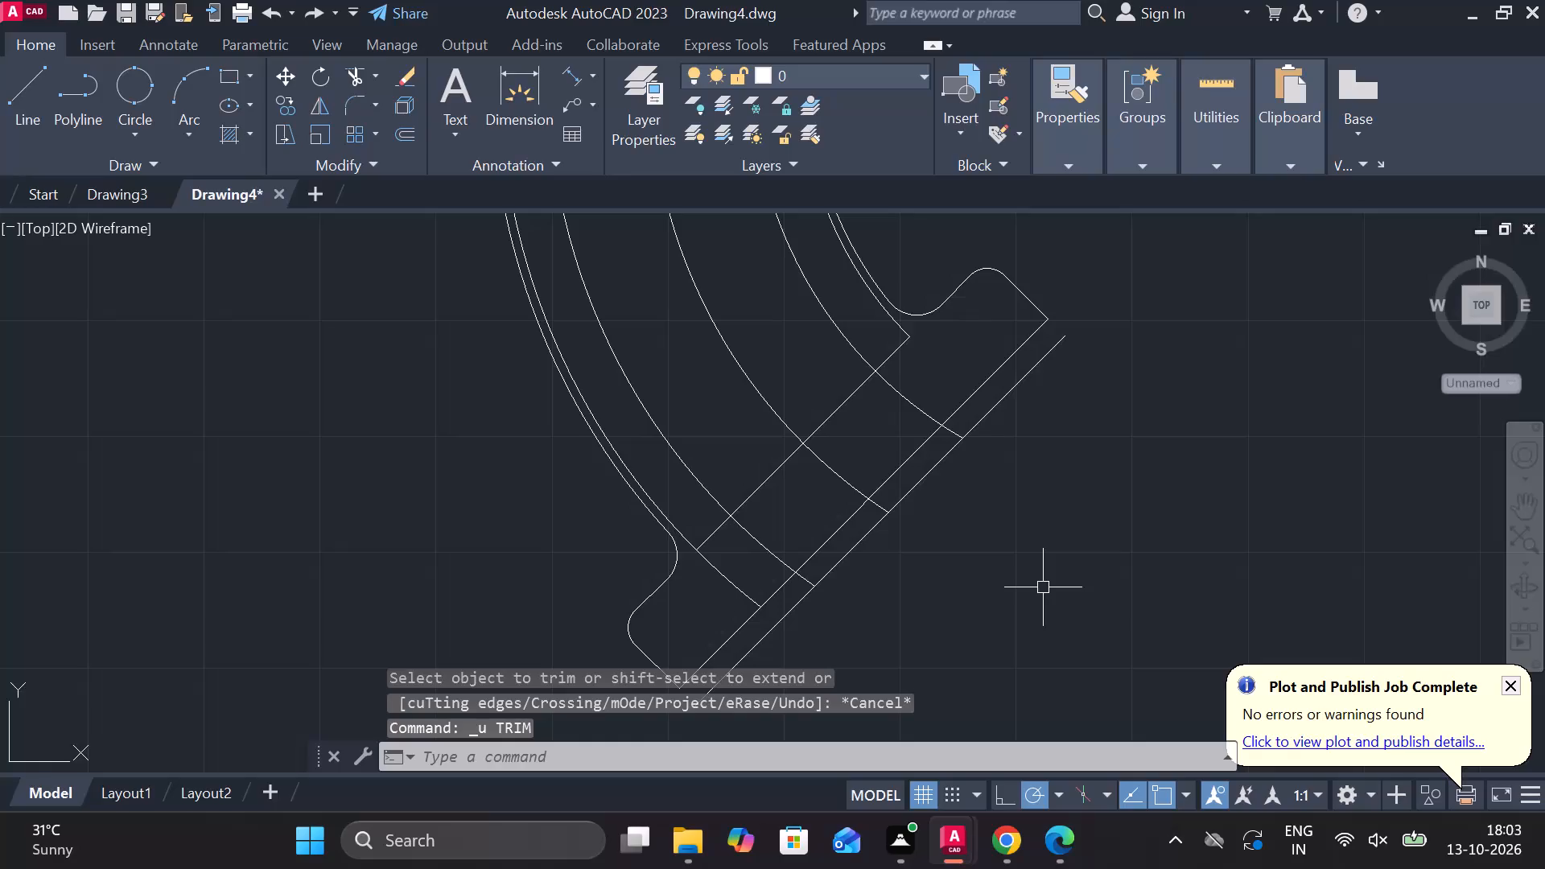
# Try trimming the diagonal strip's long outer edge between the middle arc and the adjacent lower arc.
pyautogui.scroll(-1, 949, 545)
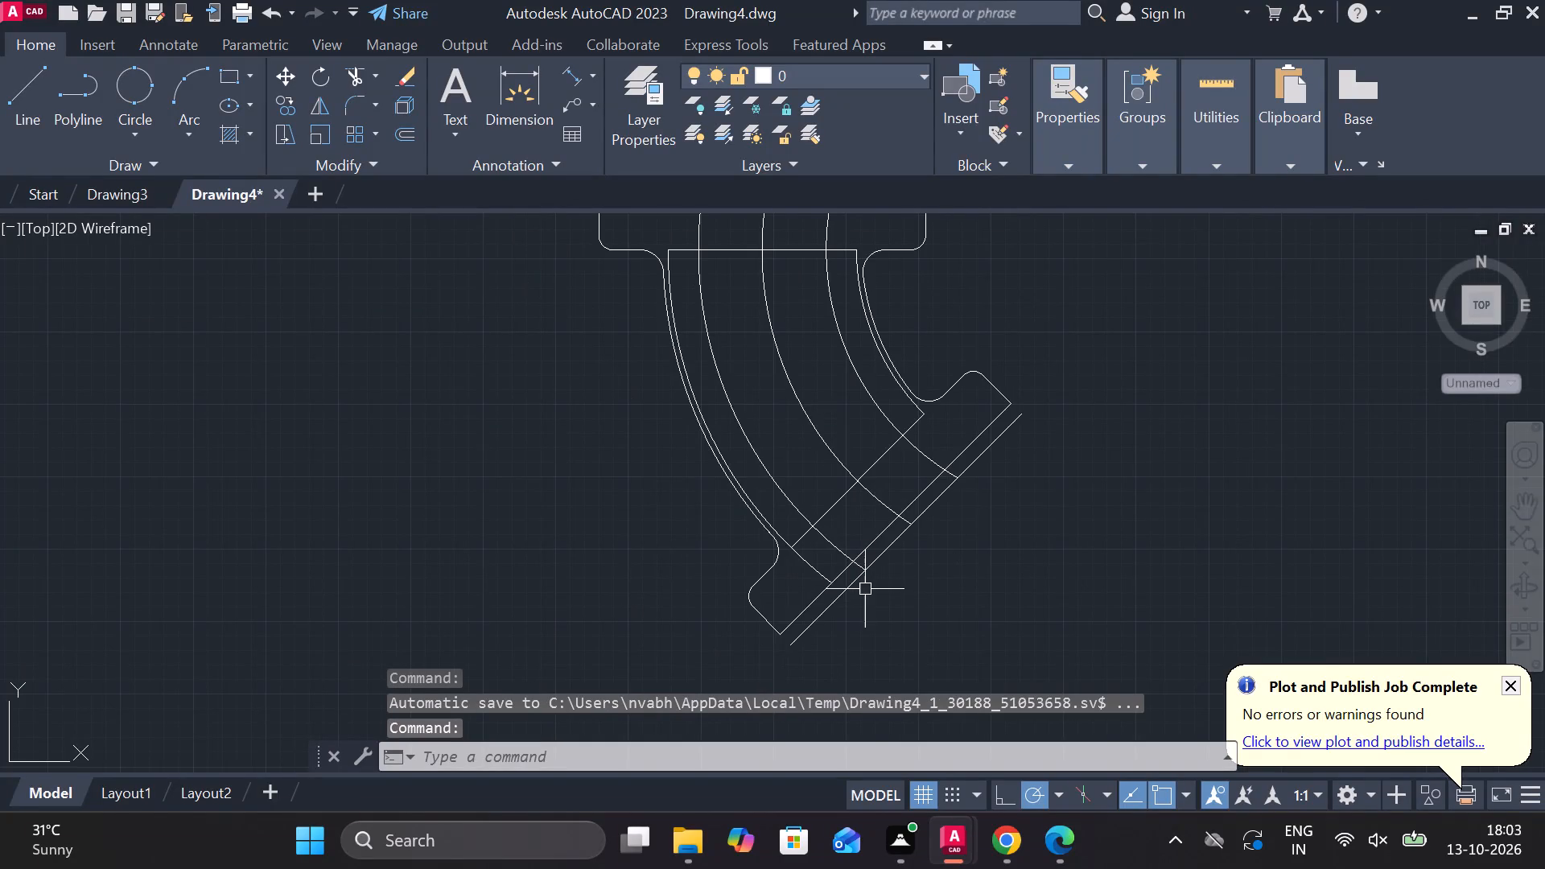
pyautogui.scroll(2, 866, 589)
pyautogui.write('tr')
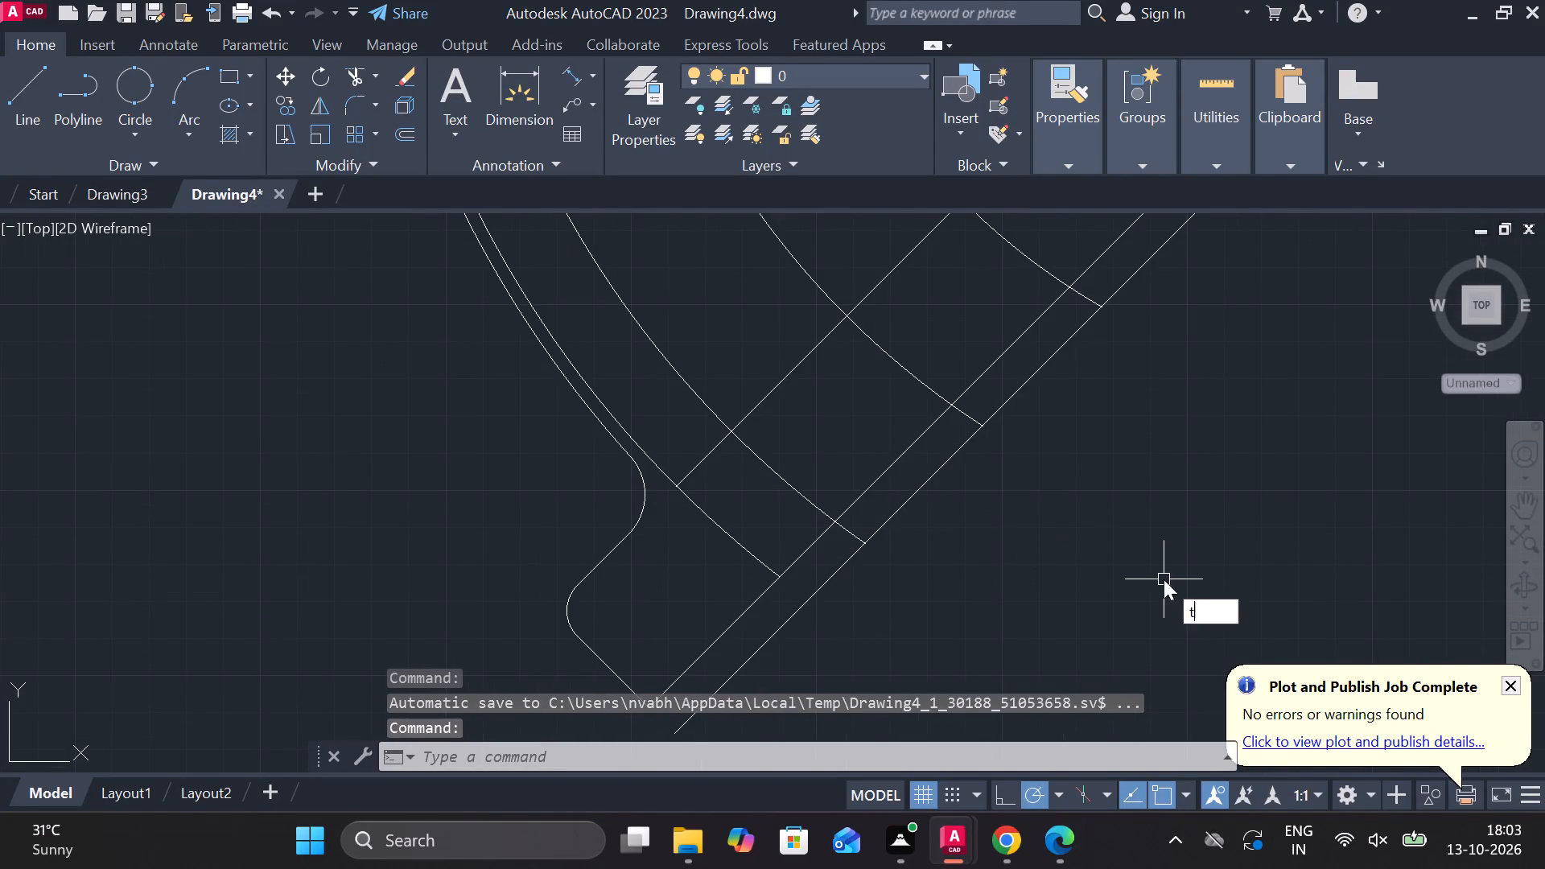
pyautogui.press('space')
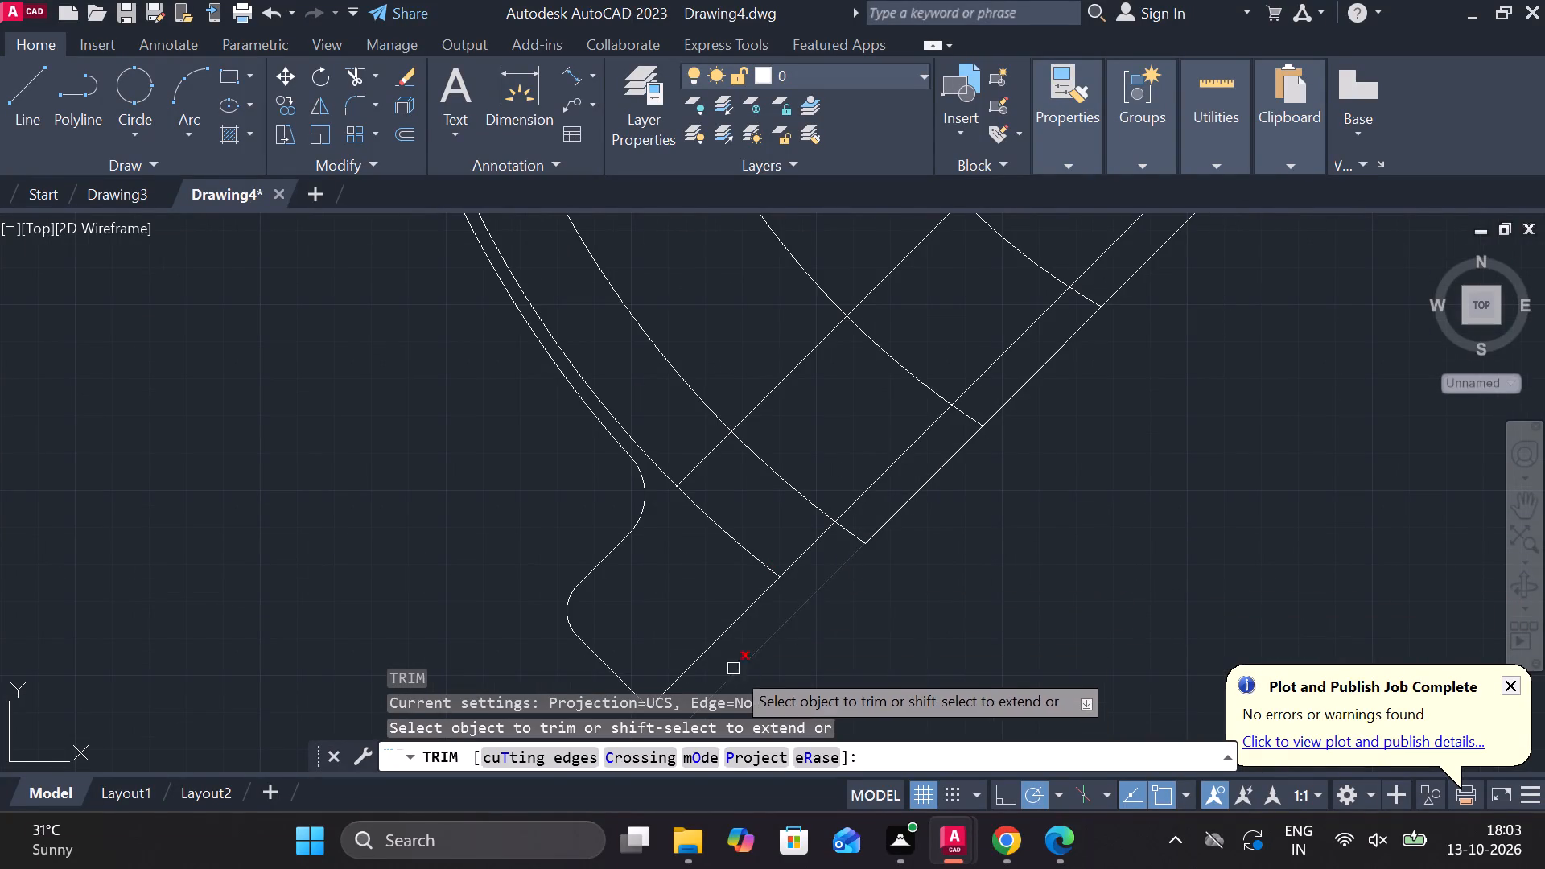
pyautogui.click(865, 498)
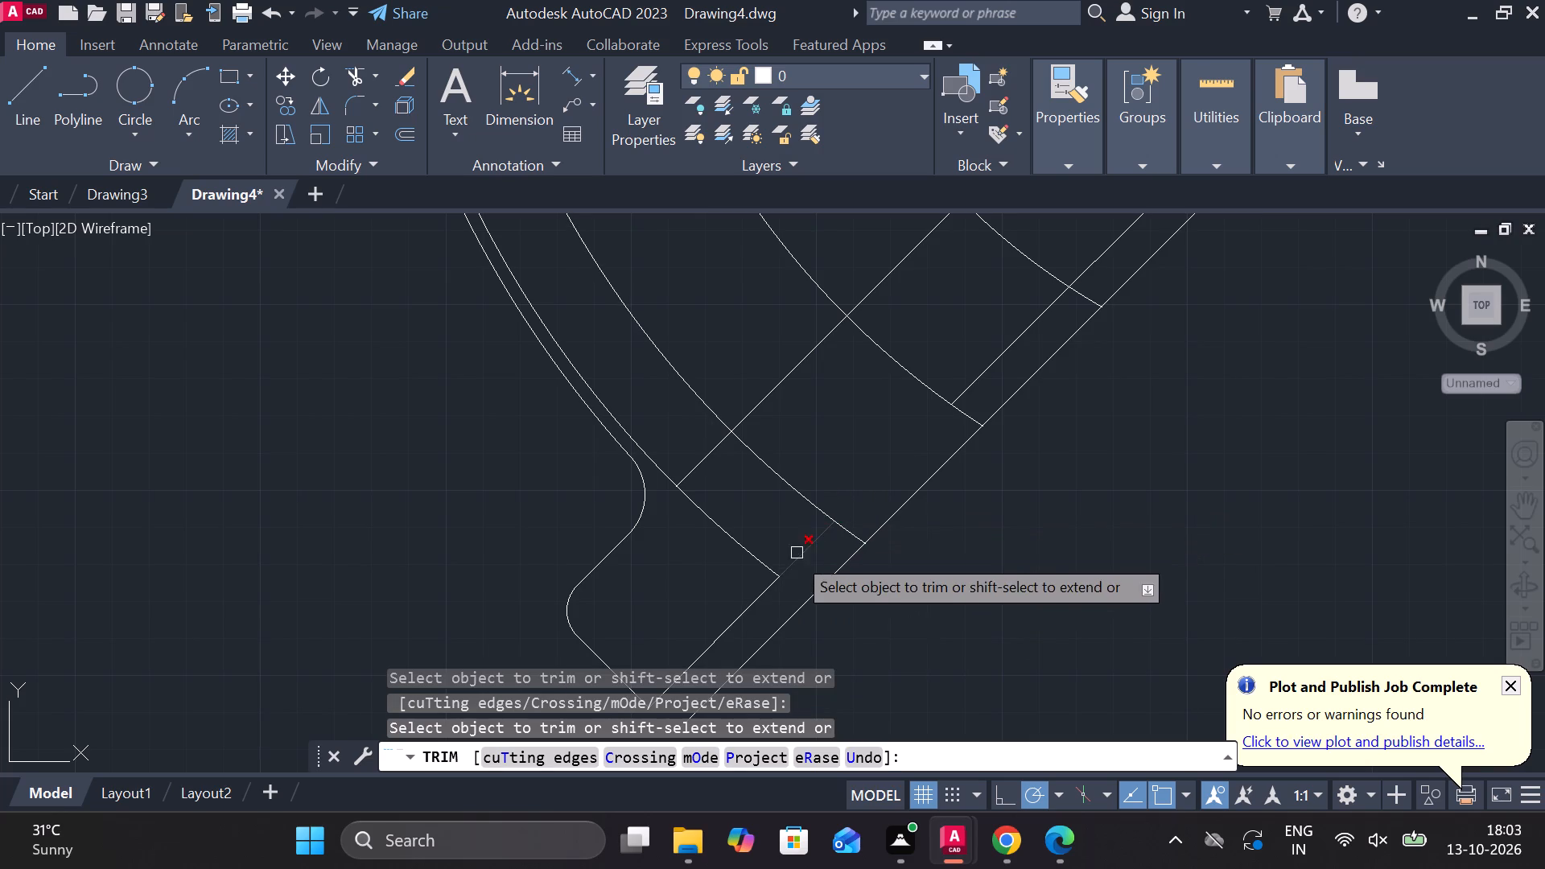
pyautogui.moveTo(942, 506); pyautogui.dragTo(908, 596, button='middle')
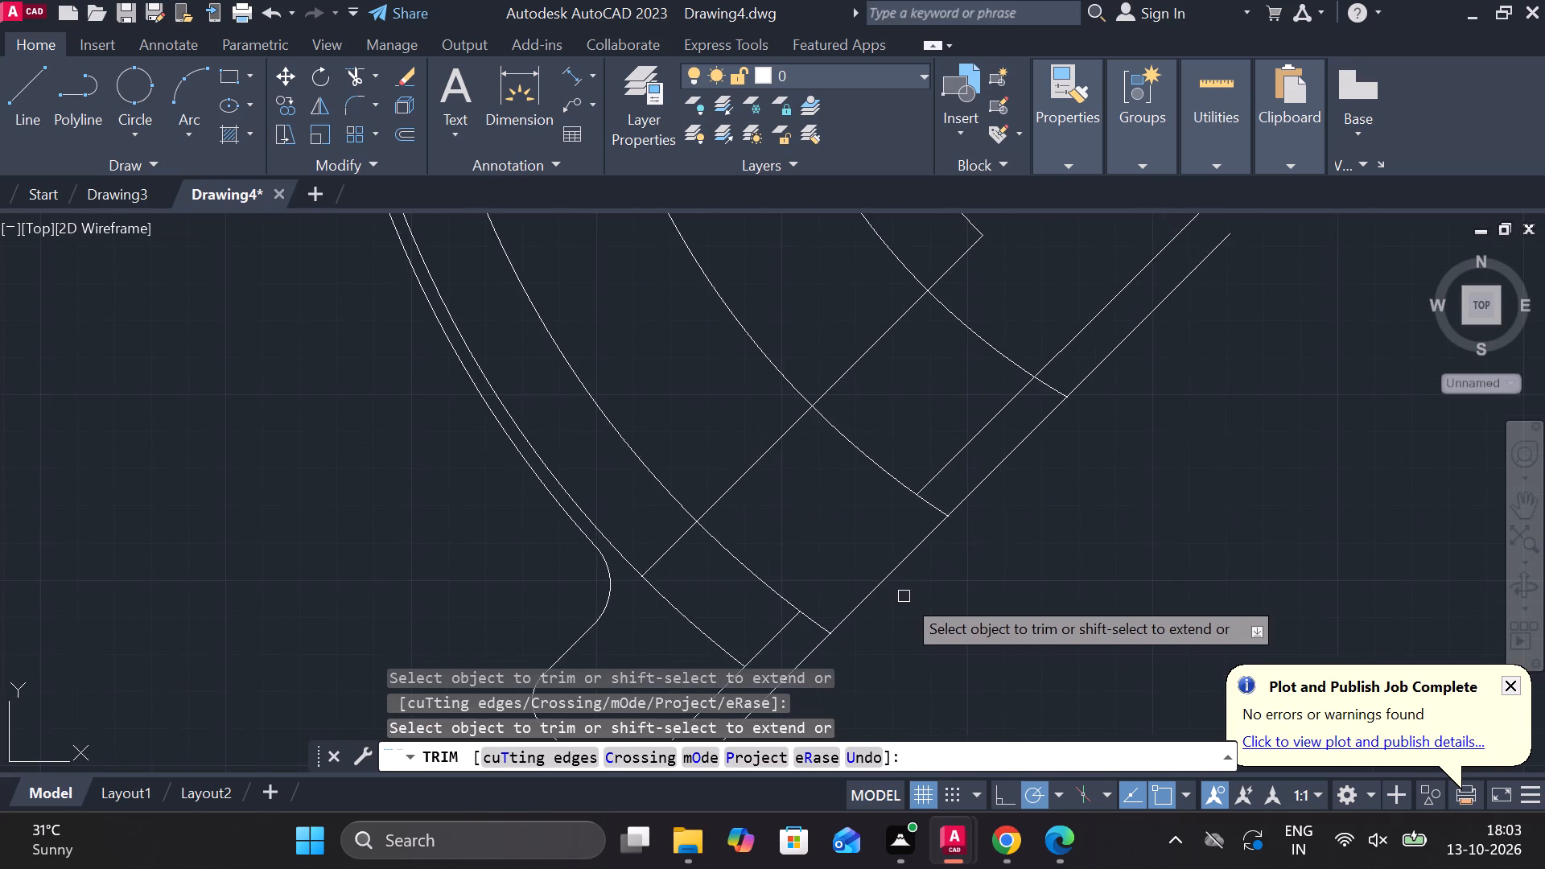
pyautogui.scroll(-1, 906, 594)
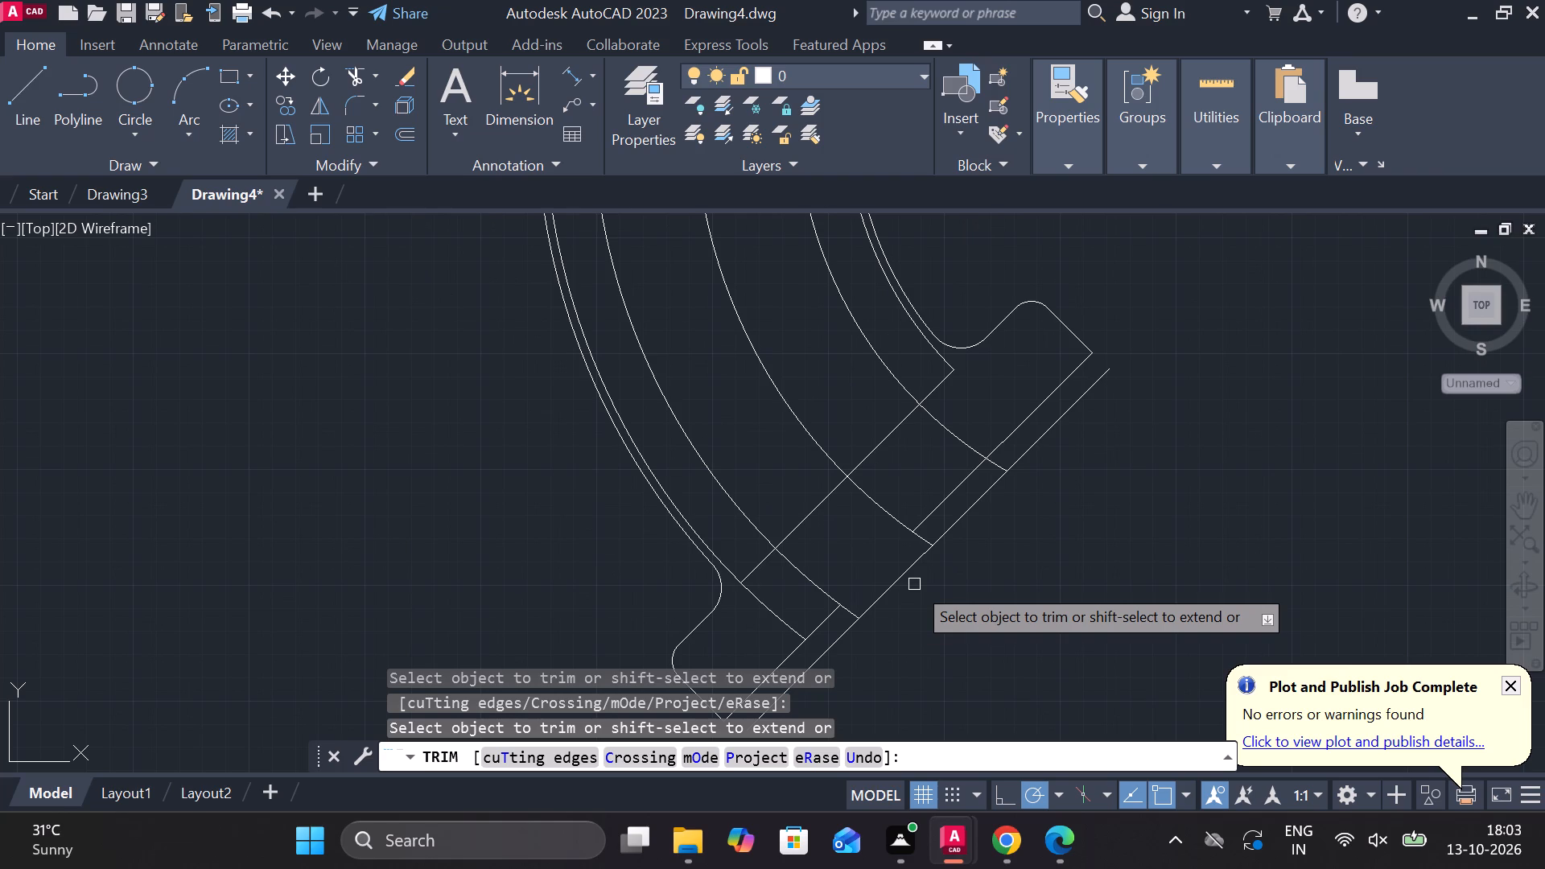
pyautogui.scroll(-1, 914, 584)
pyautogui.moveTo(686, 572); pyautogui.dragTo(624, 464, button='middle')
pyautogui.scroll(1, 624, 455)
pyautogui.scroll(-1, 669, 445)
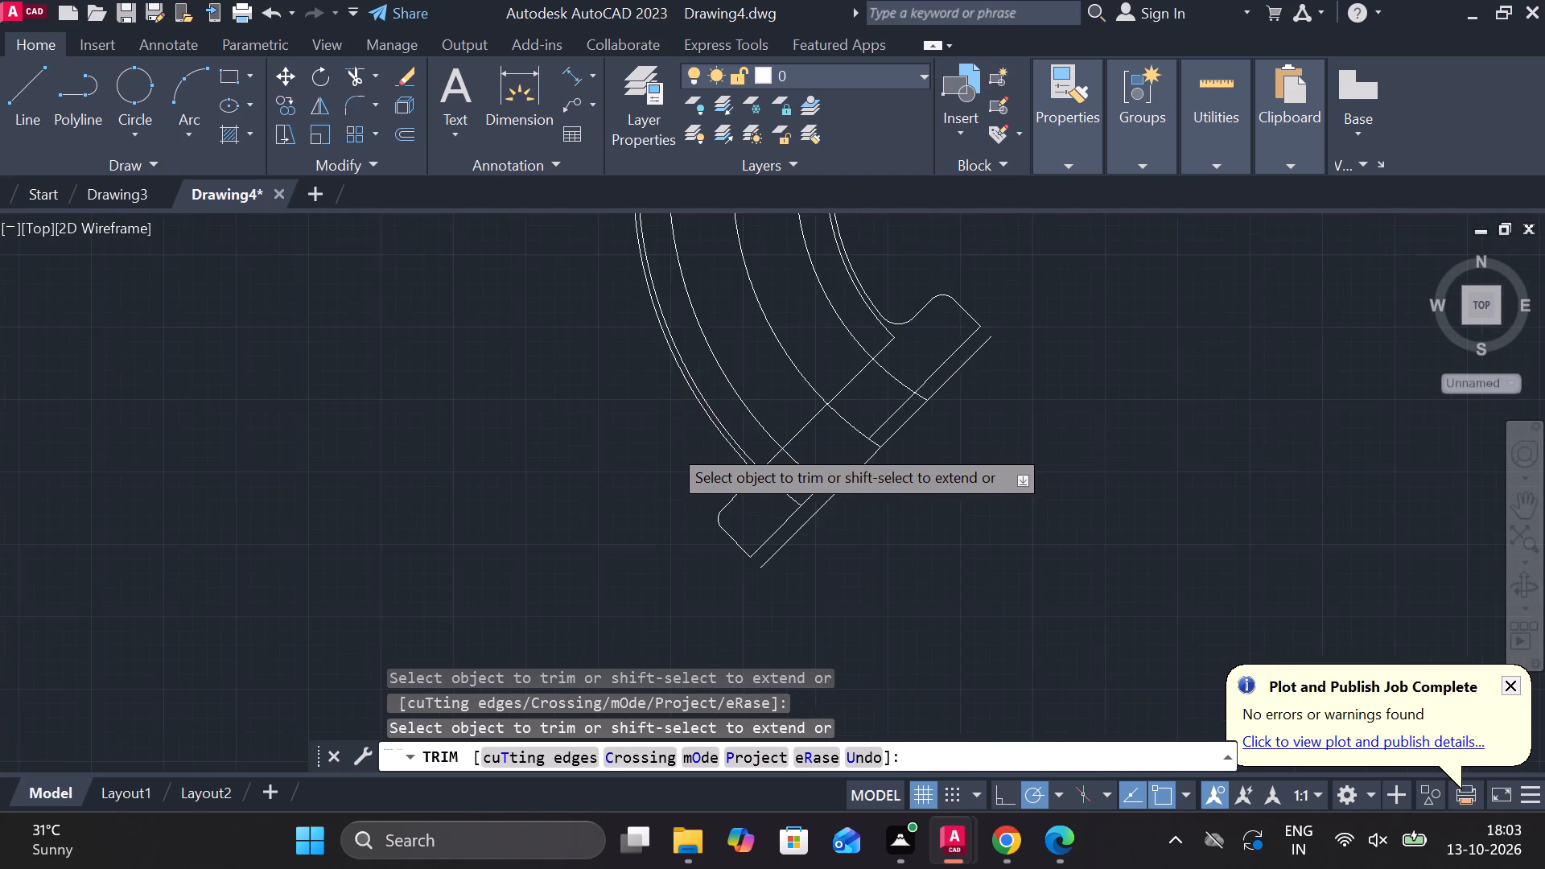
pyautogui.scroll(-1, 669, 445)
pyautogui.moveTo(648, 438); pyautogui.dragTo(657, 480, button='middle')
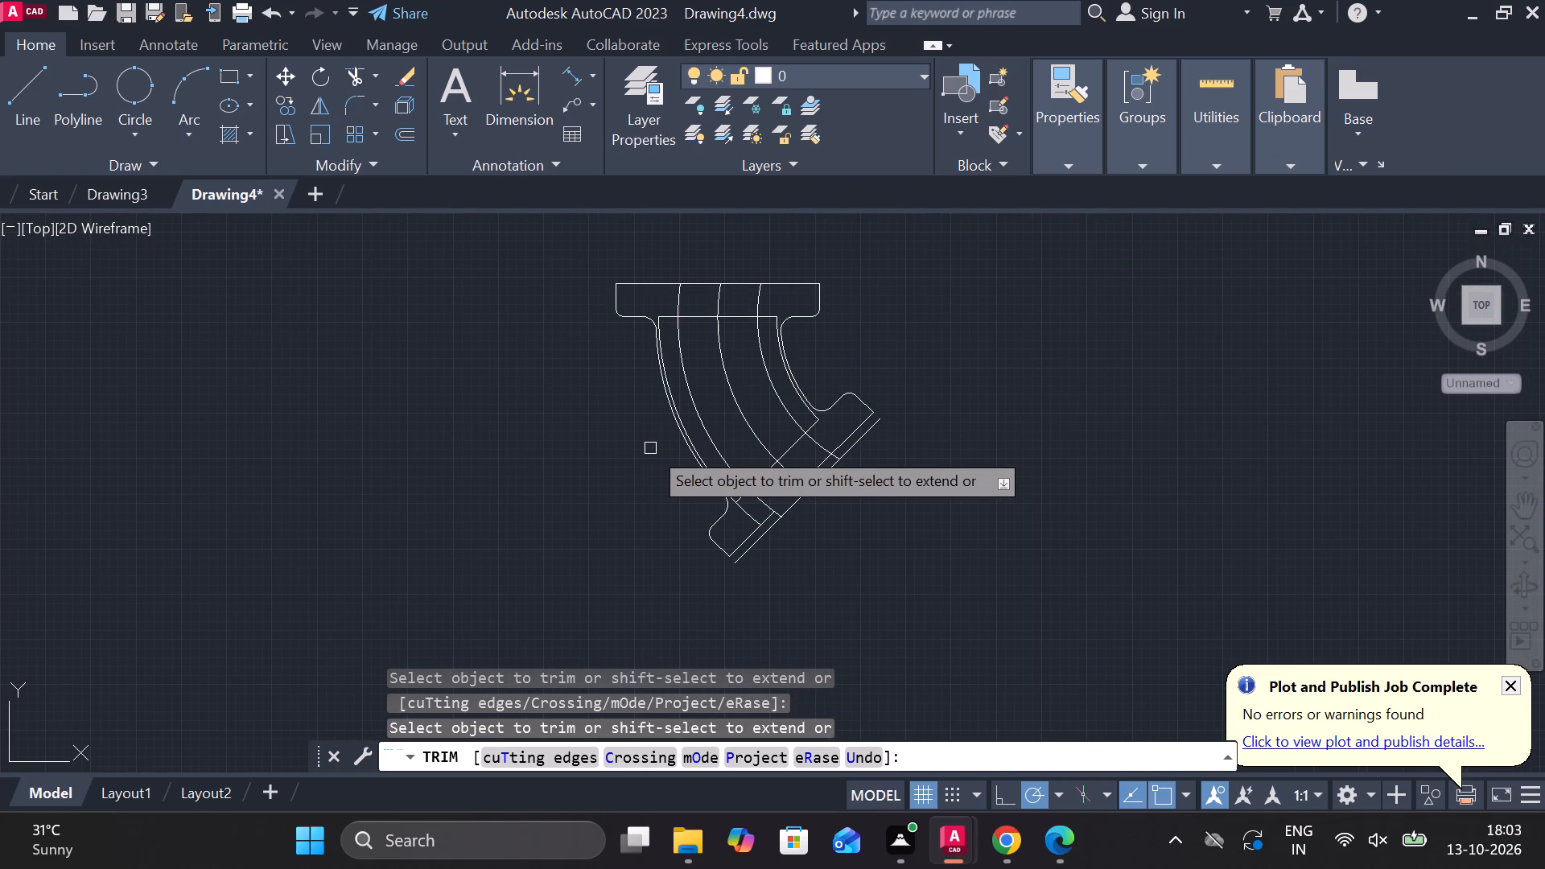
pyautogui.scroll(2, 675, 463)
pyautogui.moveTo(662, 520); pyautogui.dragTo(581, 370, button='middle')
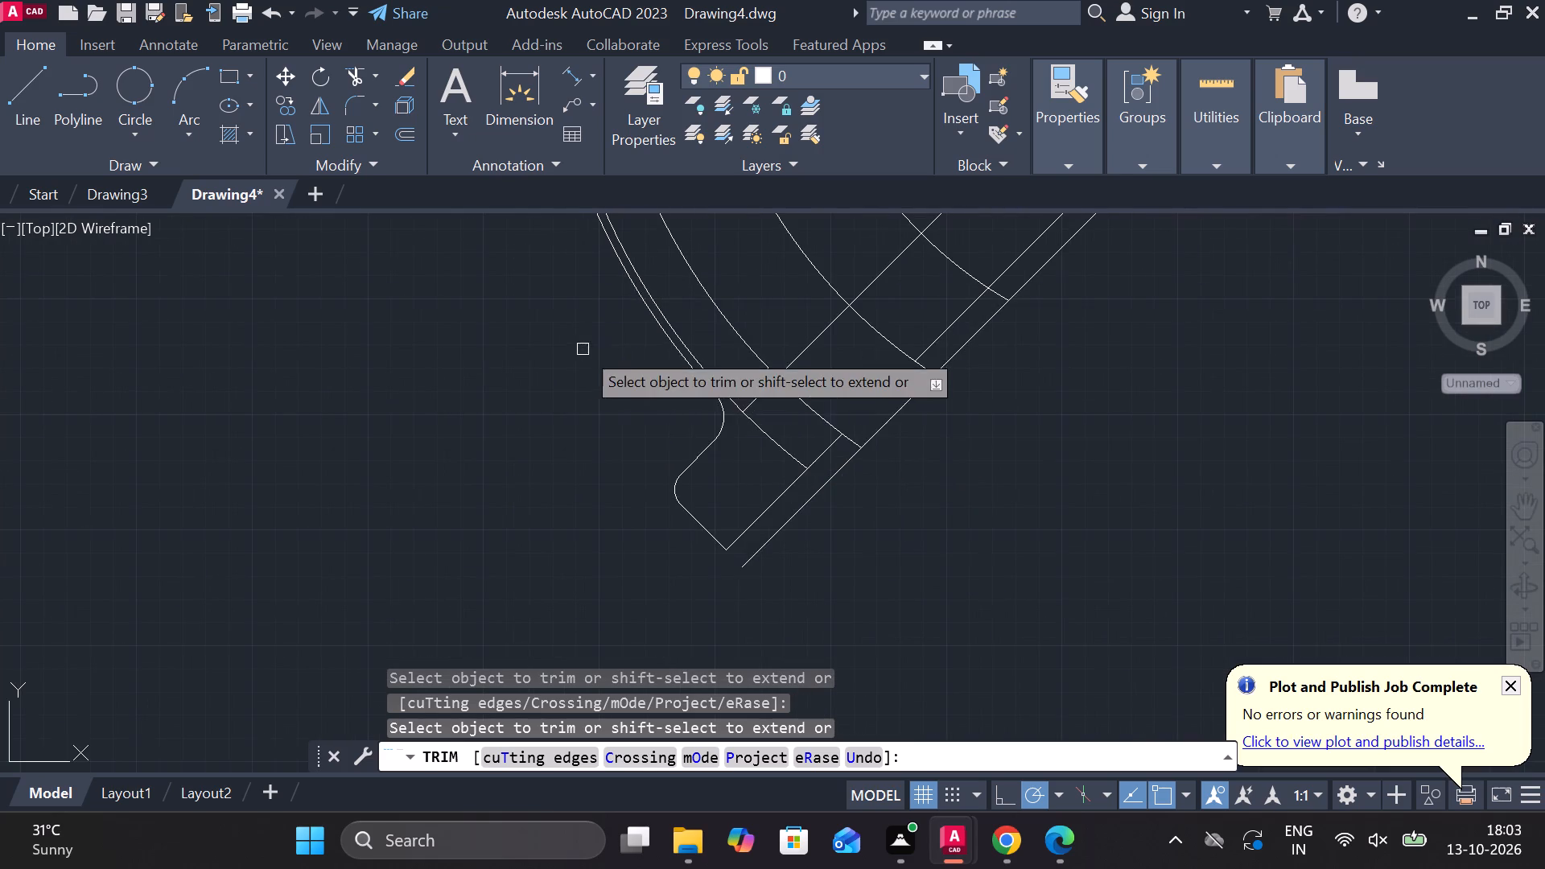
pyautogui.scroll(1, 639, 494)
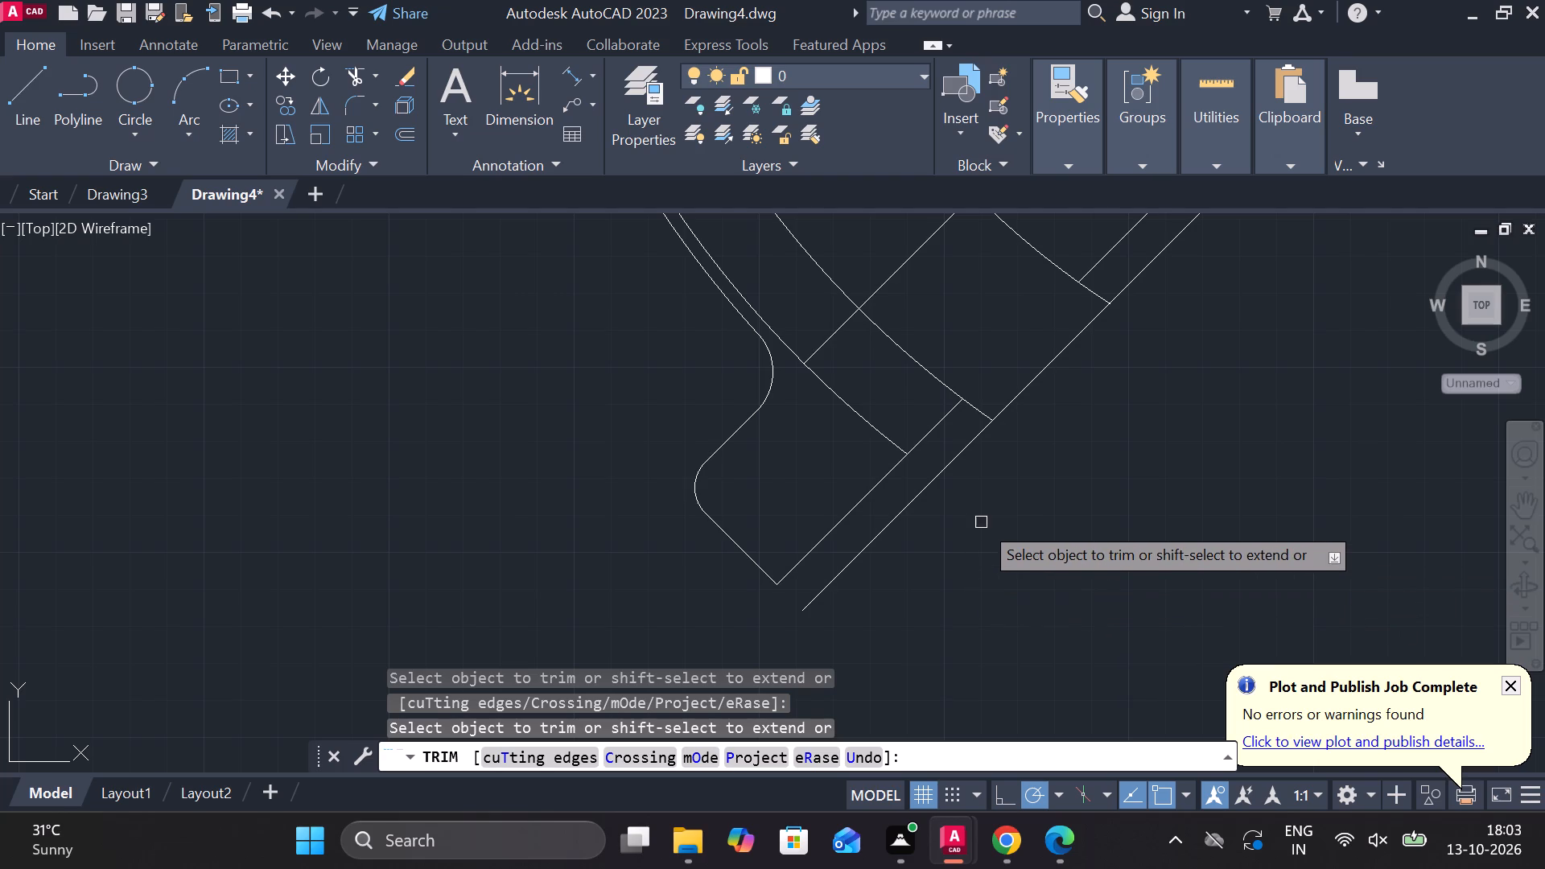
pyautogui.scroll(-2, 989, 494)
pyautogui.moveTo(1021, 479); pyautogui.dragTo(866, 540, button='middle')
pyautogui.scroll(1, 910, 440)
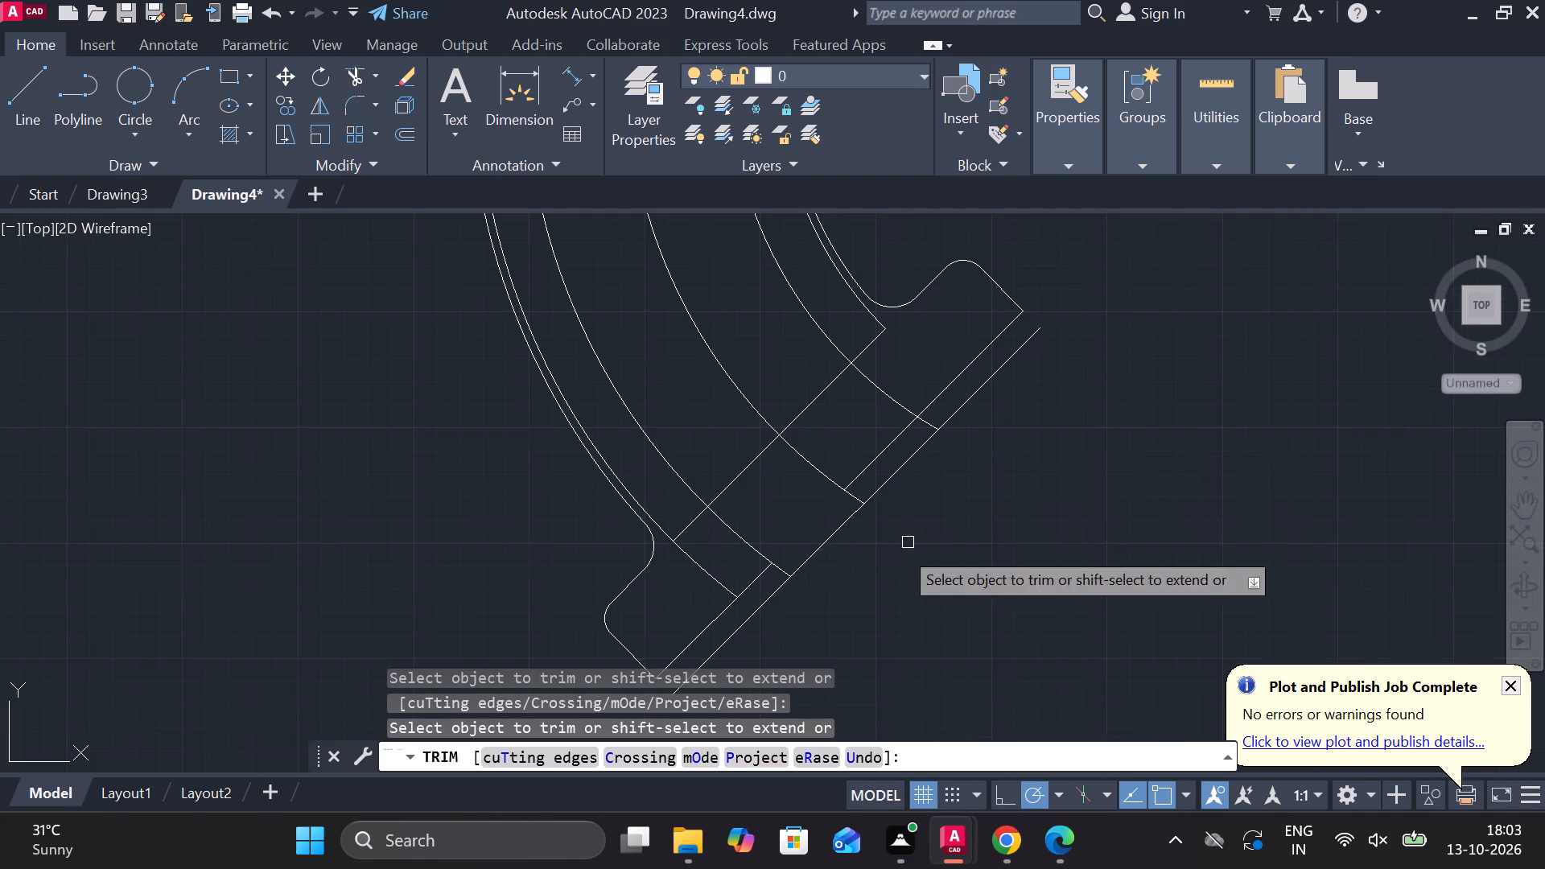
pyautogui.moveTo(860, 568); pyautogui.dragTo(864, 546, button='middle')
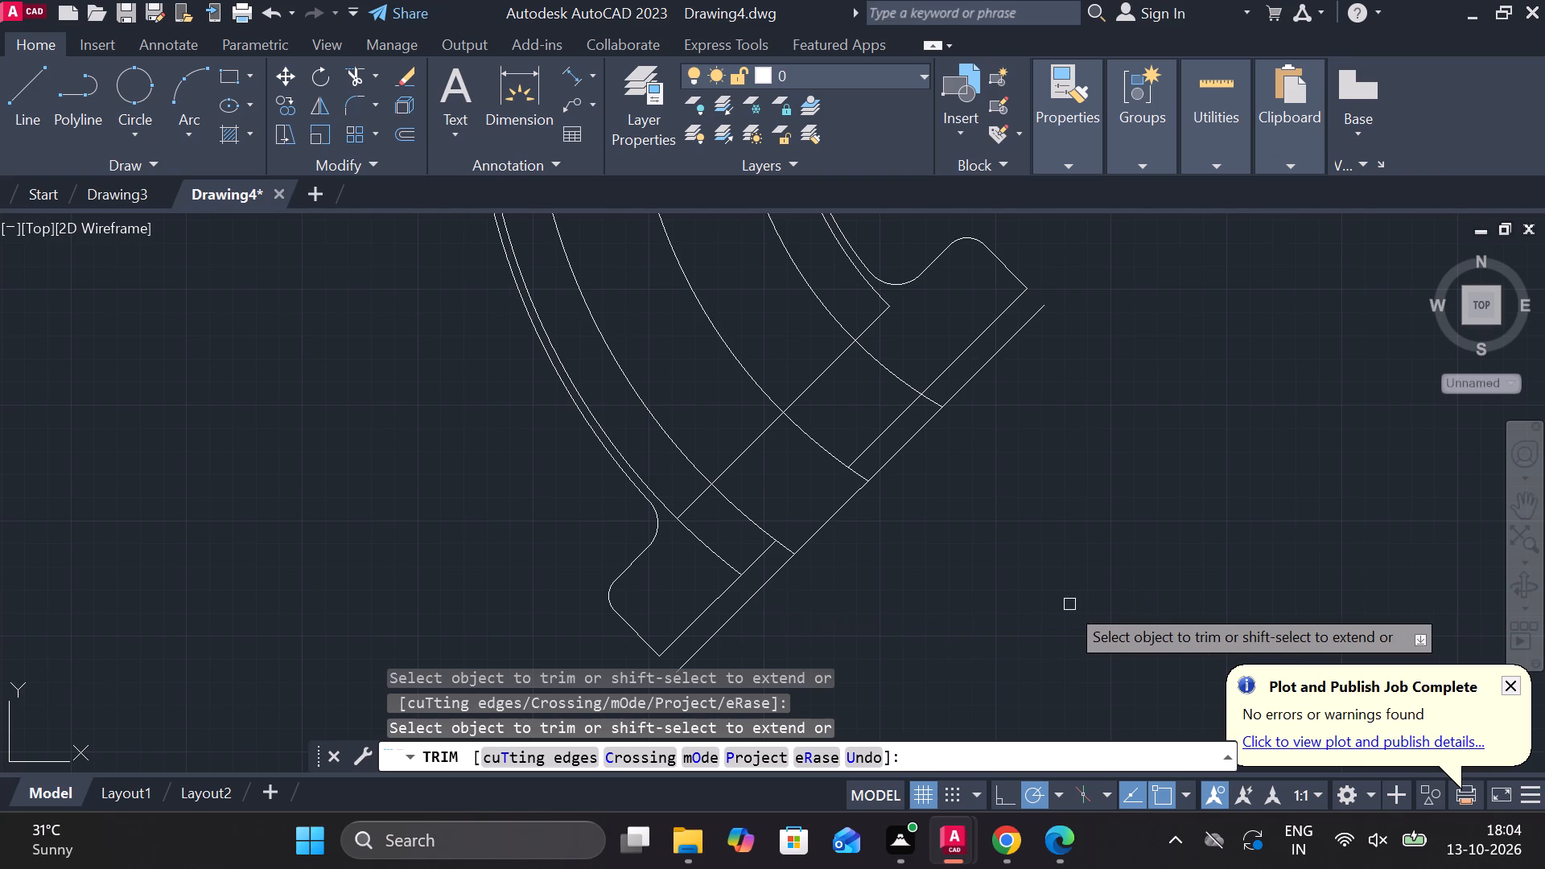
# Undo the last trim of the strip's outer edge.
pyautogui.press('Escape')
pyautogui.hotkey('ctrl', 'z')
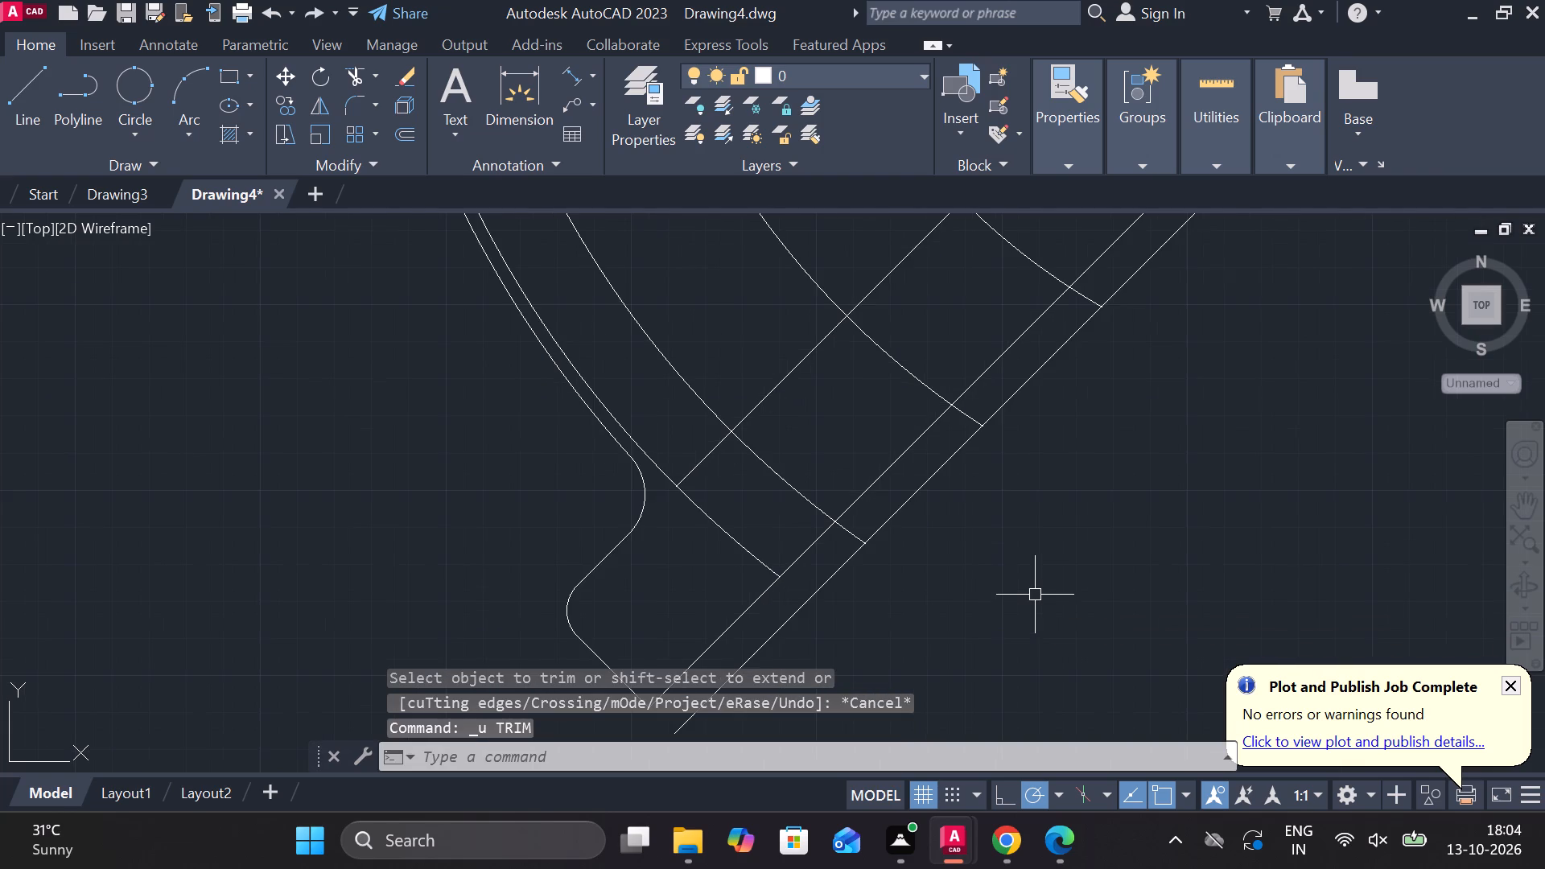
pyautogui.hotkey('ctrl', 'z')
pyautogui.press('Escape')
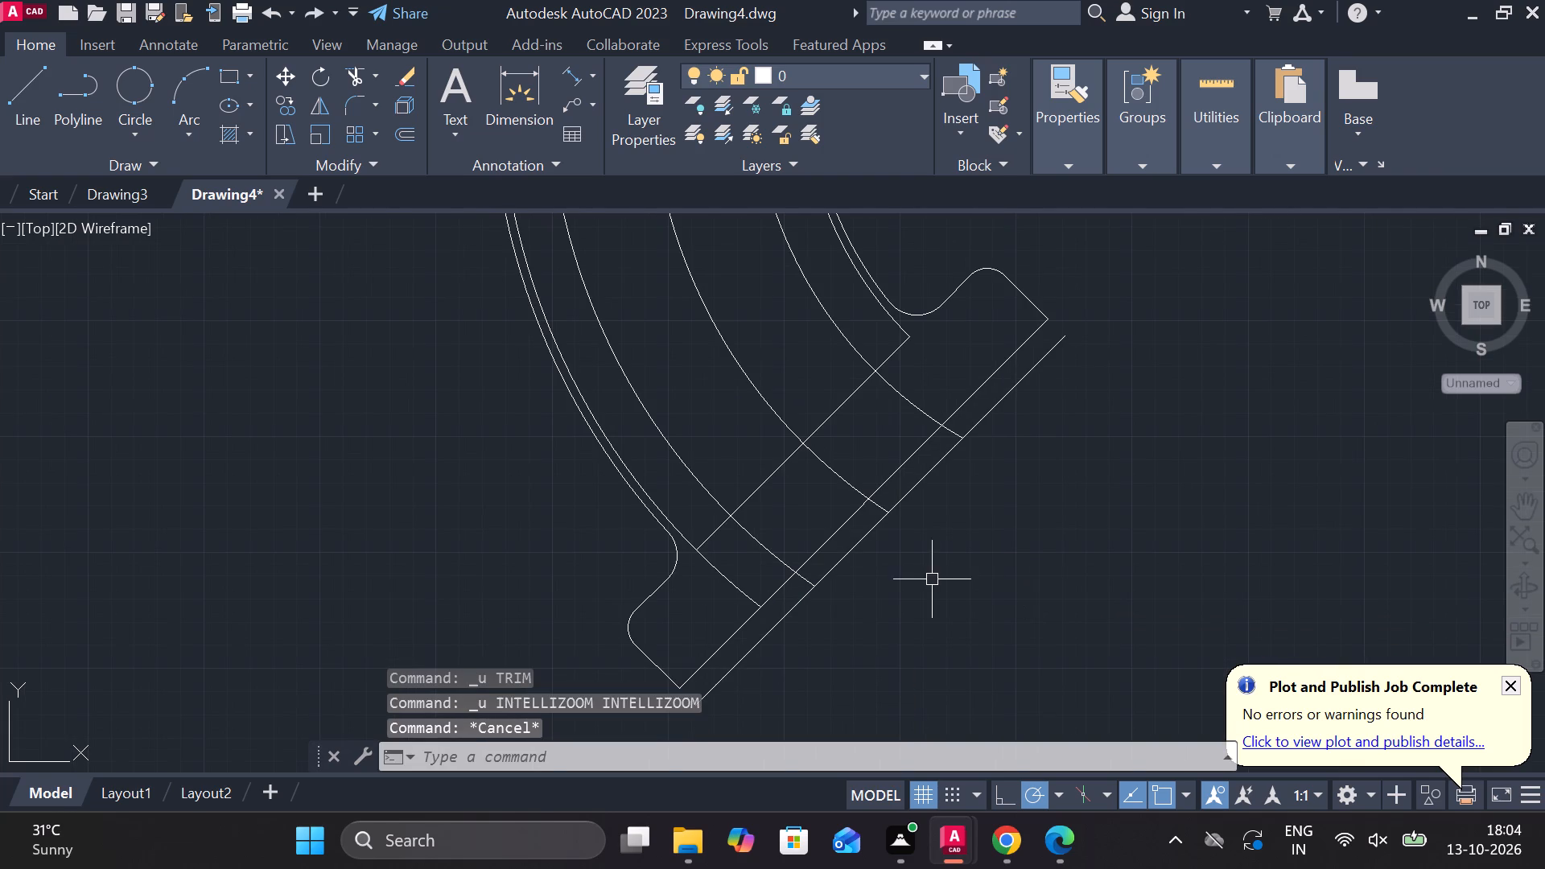
# Extend the two arcs flanking the three middle arcs to the strip's offset line.
pyautogui.write('ex')
pyautogui.press('space')
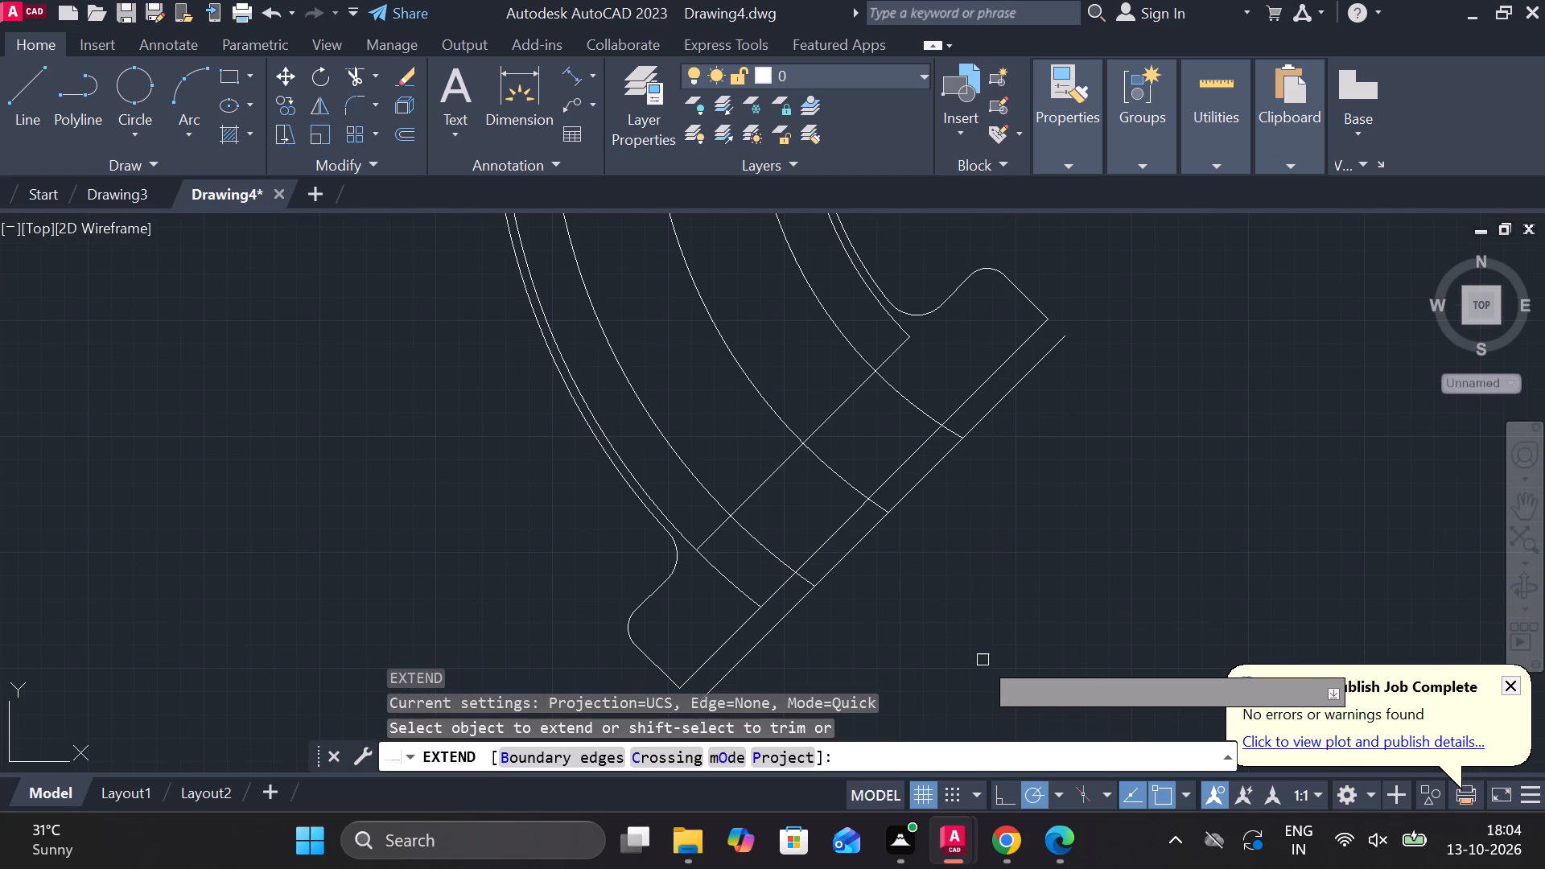
pyautogui.click(730, 585)
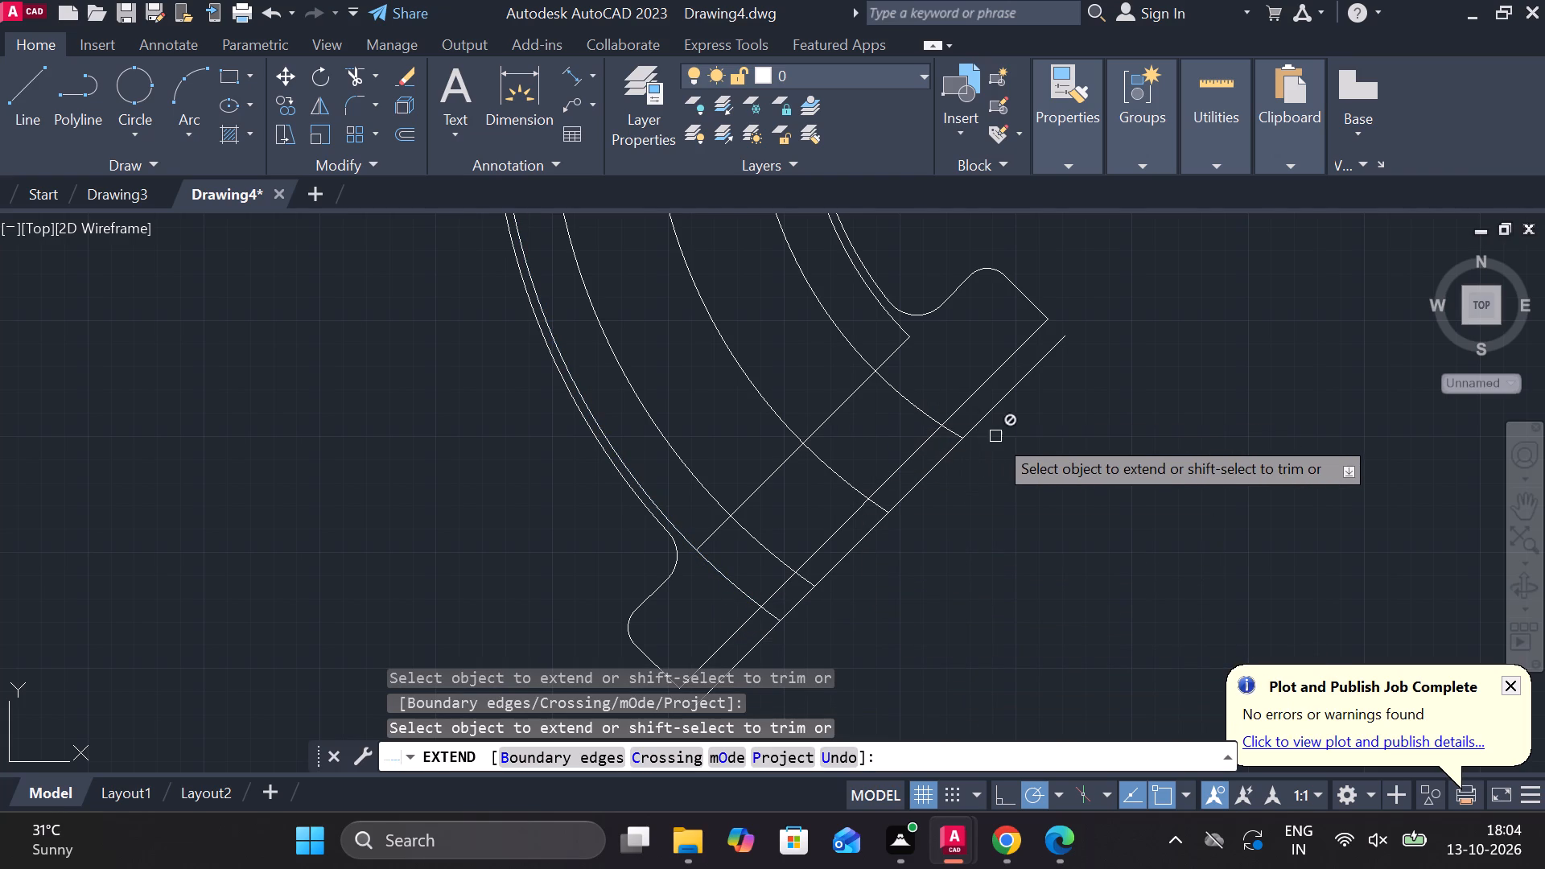
pyautogui.scroll(-1, 985, 429)
pyautogui.scroll(2, 924, 375)
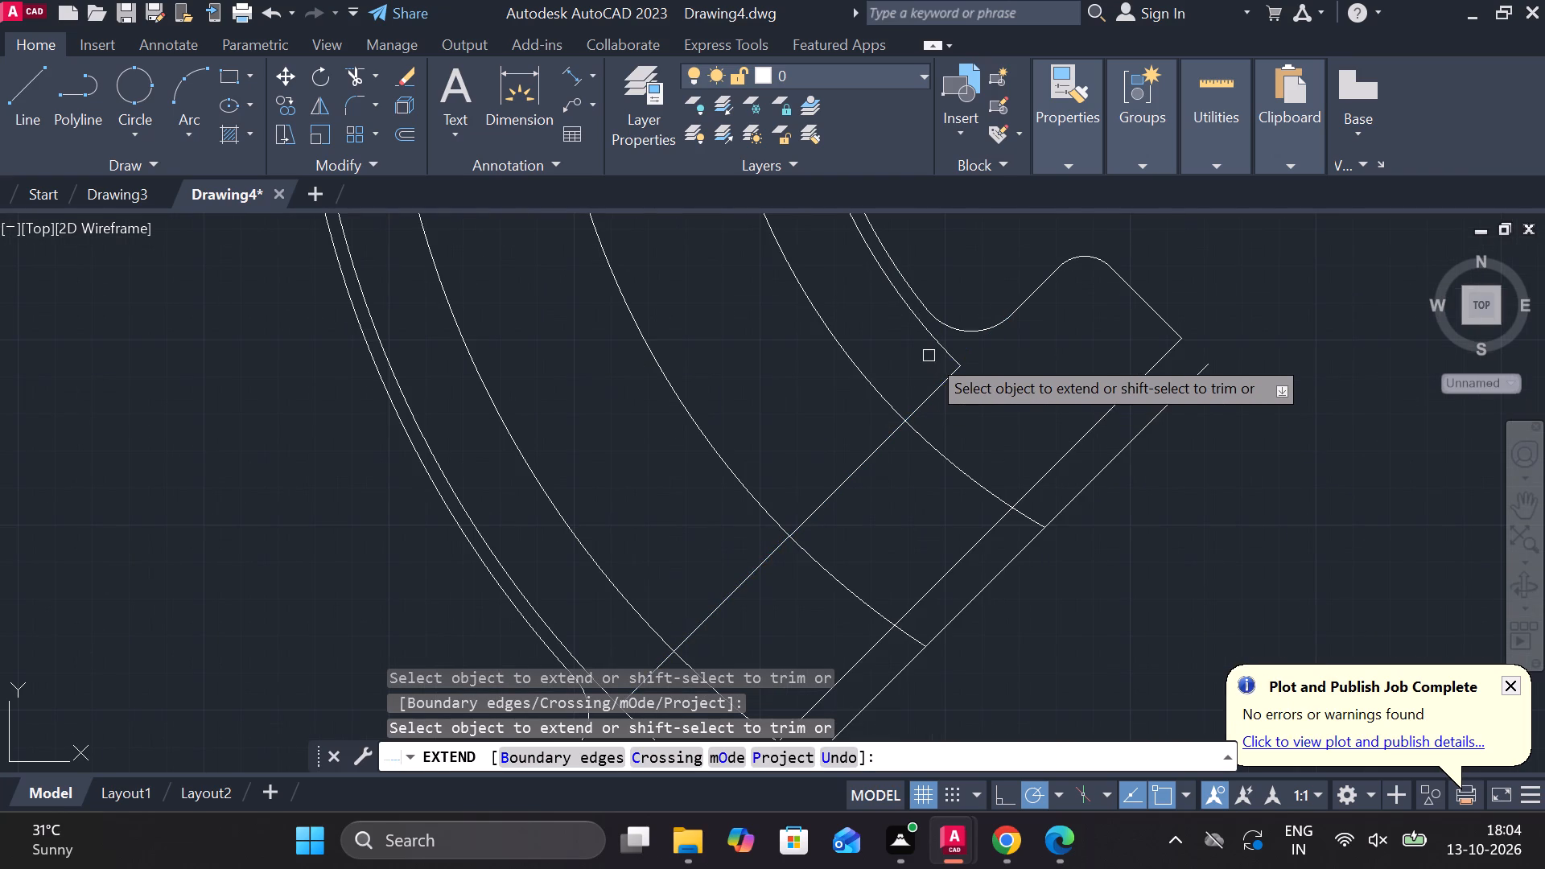
pyautogui.click(933, 348)
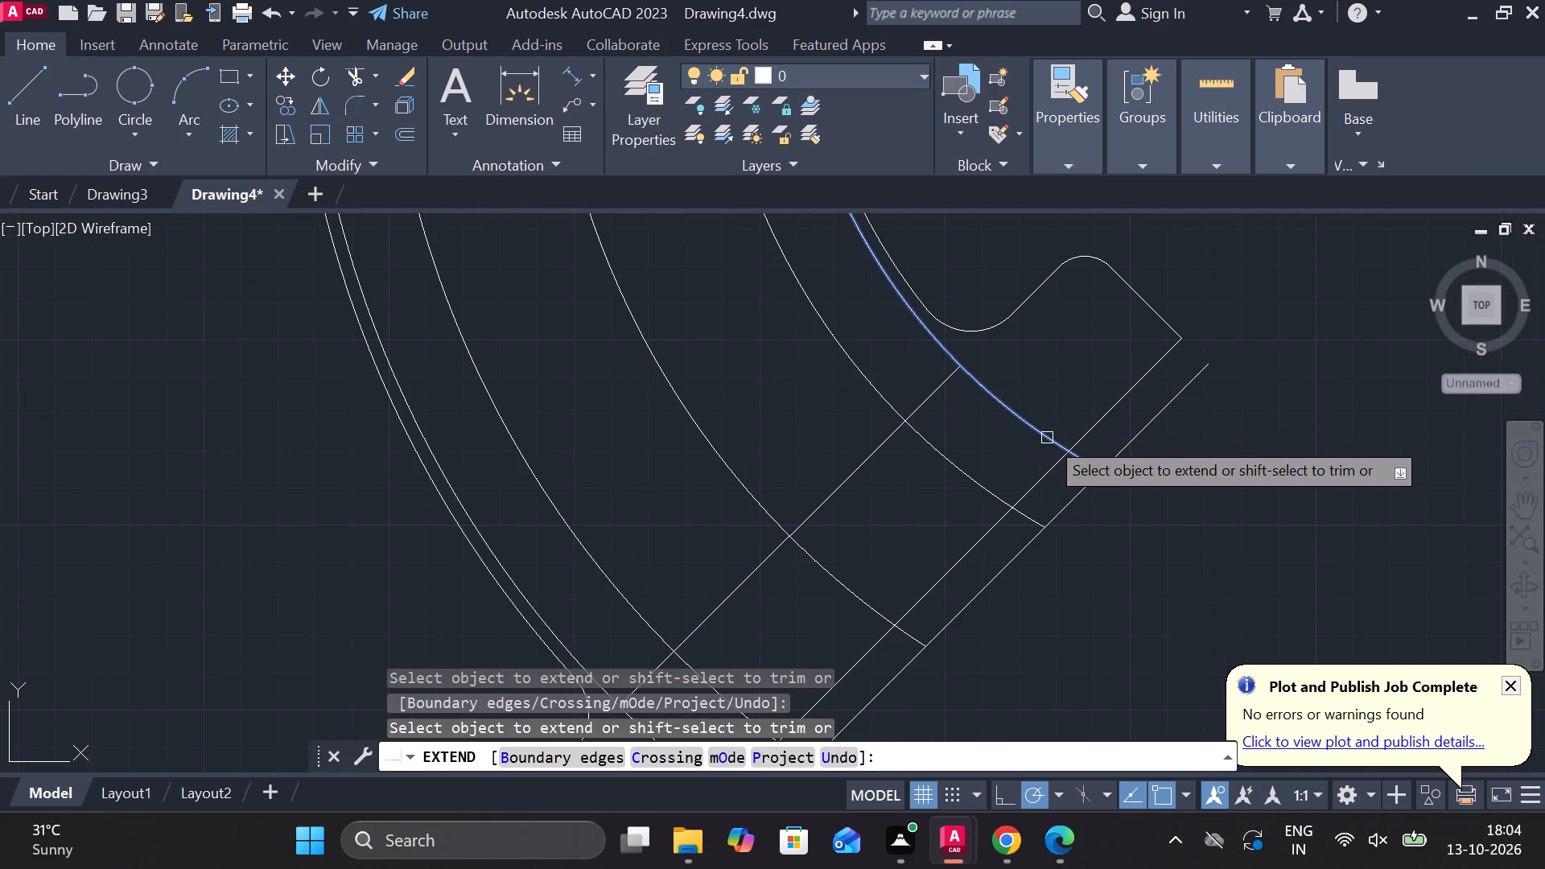
pyautogui.click(1047, 438)
pyautogui.press('Escape')
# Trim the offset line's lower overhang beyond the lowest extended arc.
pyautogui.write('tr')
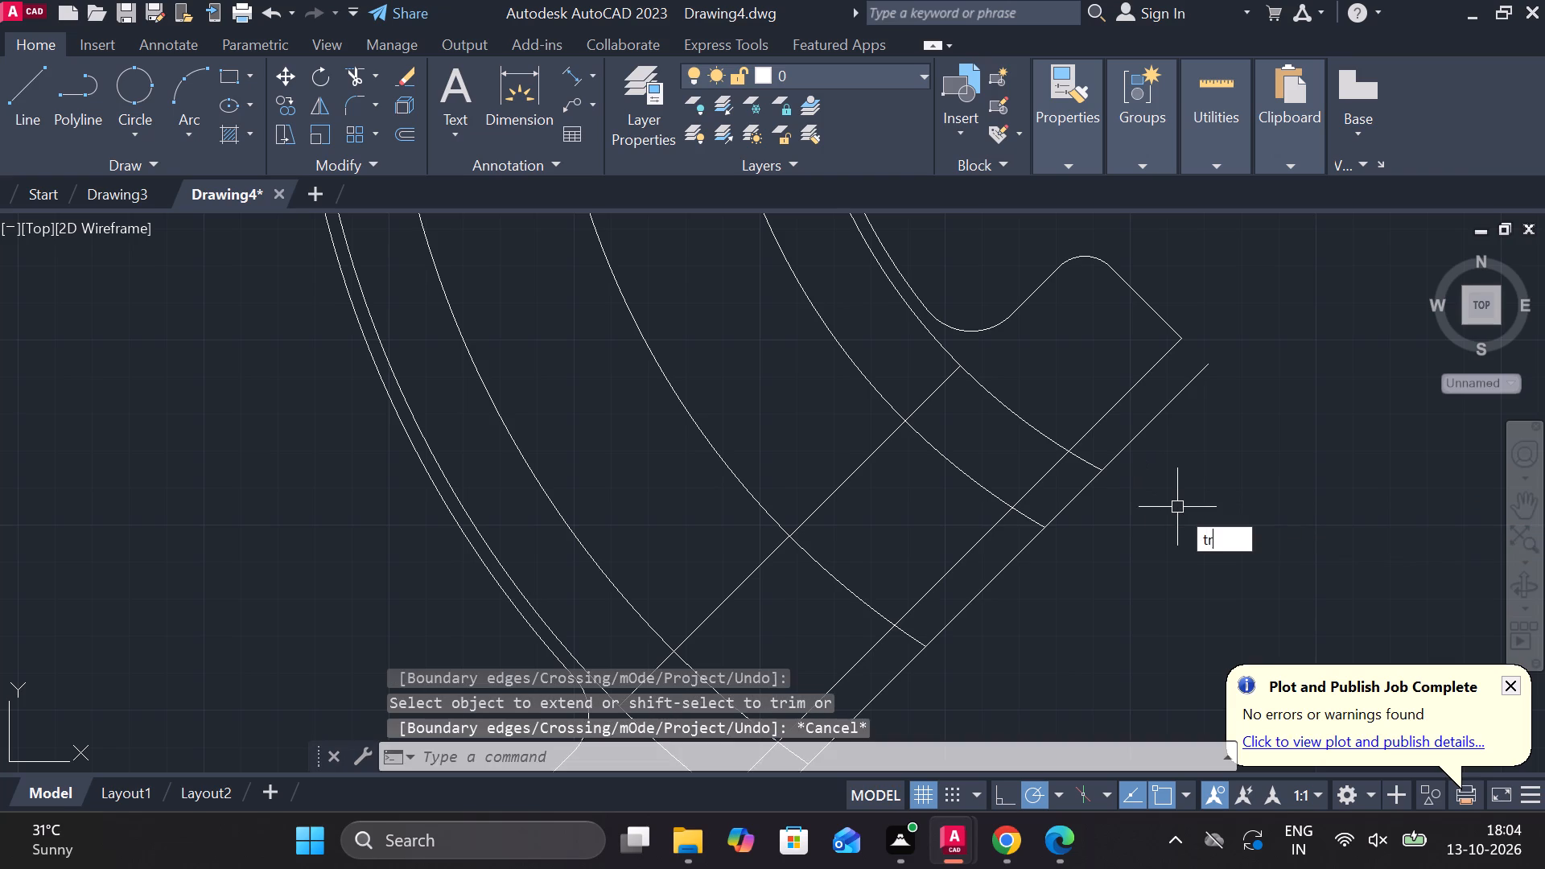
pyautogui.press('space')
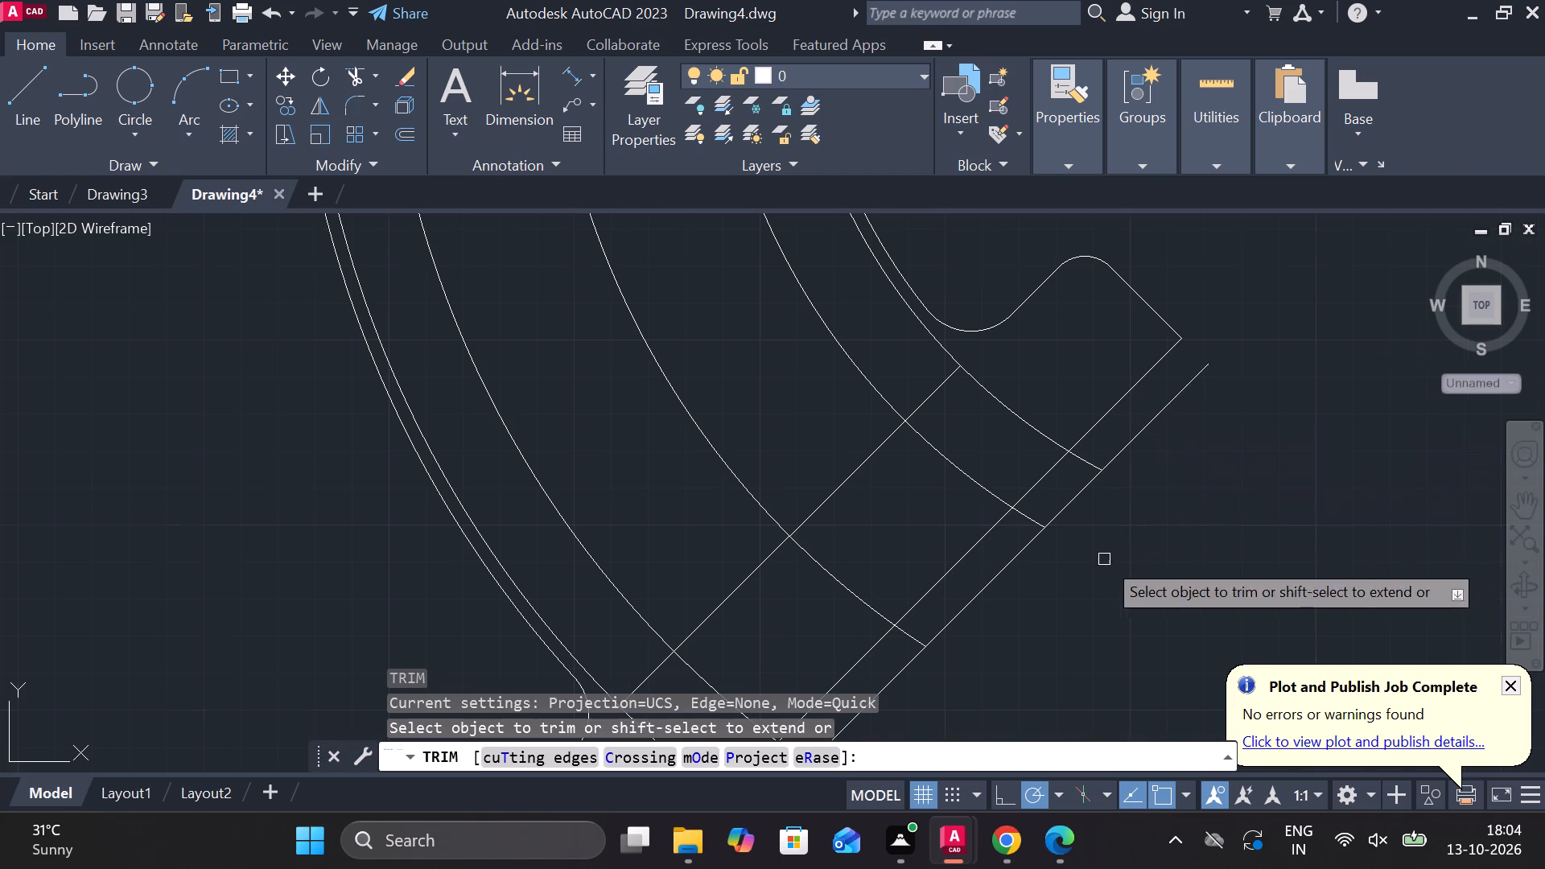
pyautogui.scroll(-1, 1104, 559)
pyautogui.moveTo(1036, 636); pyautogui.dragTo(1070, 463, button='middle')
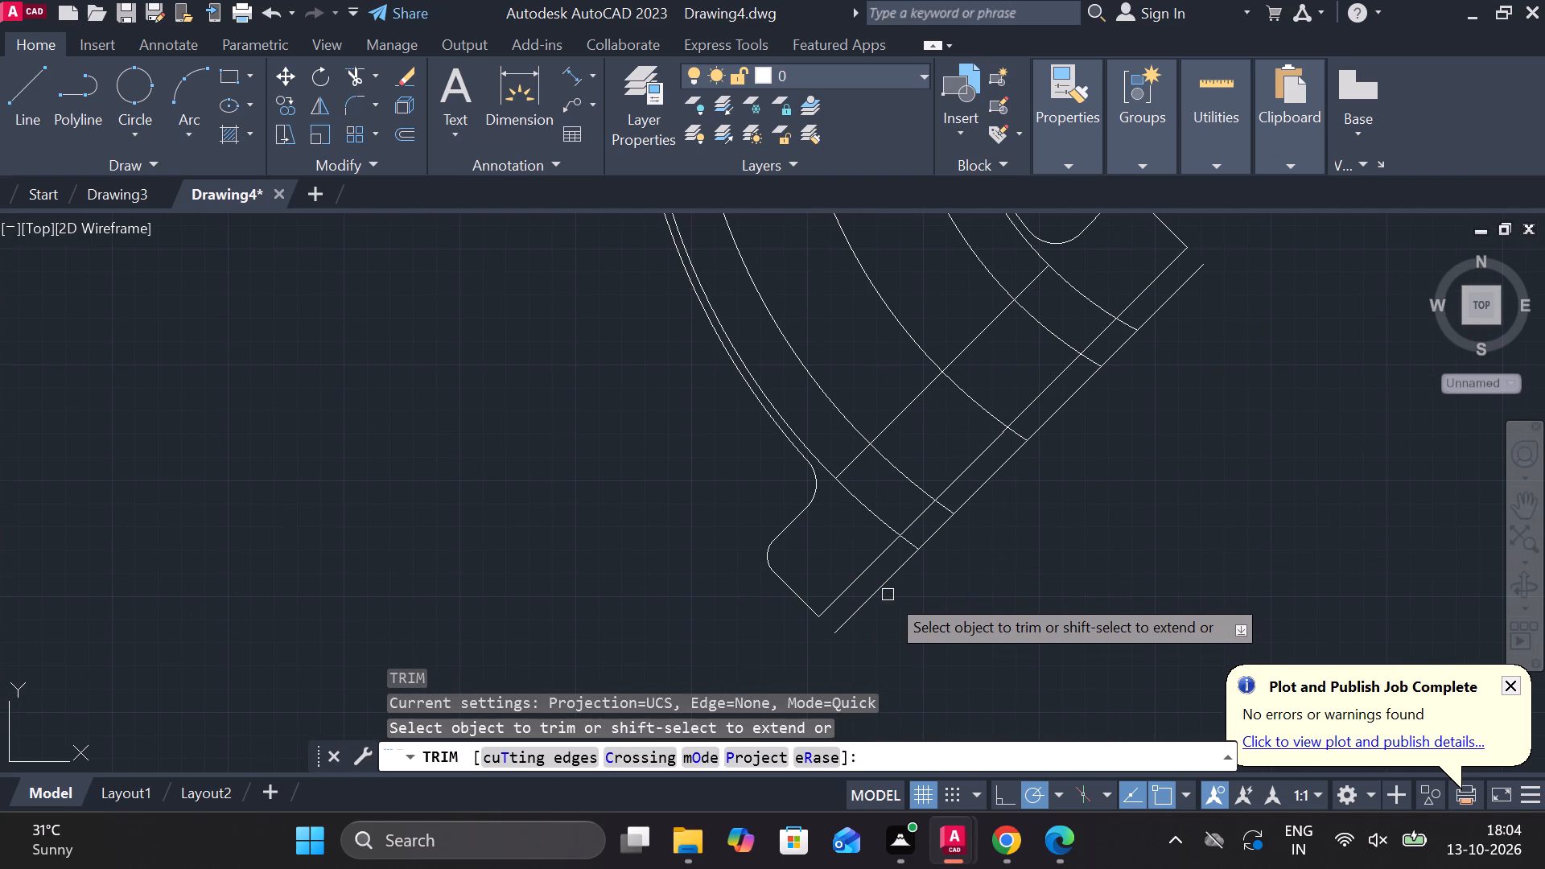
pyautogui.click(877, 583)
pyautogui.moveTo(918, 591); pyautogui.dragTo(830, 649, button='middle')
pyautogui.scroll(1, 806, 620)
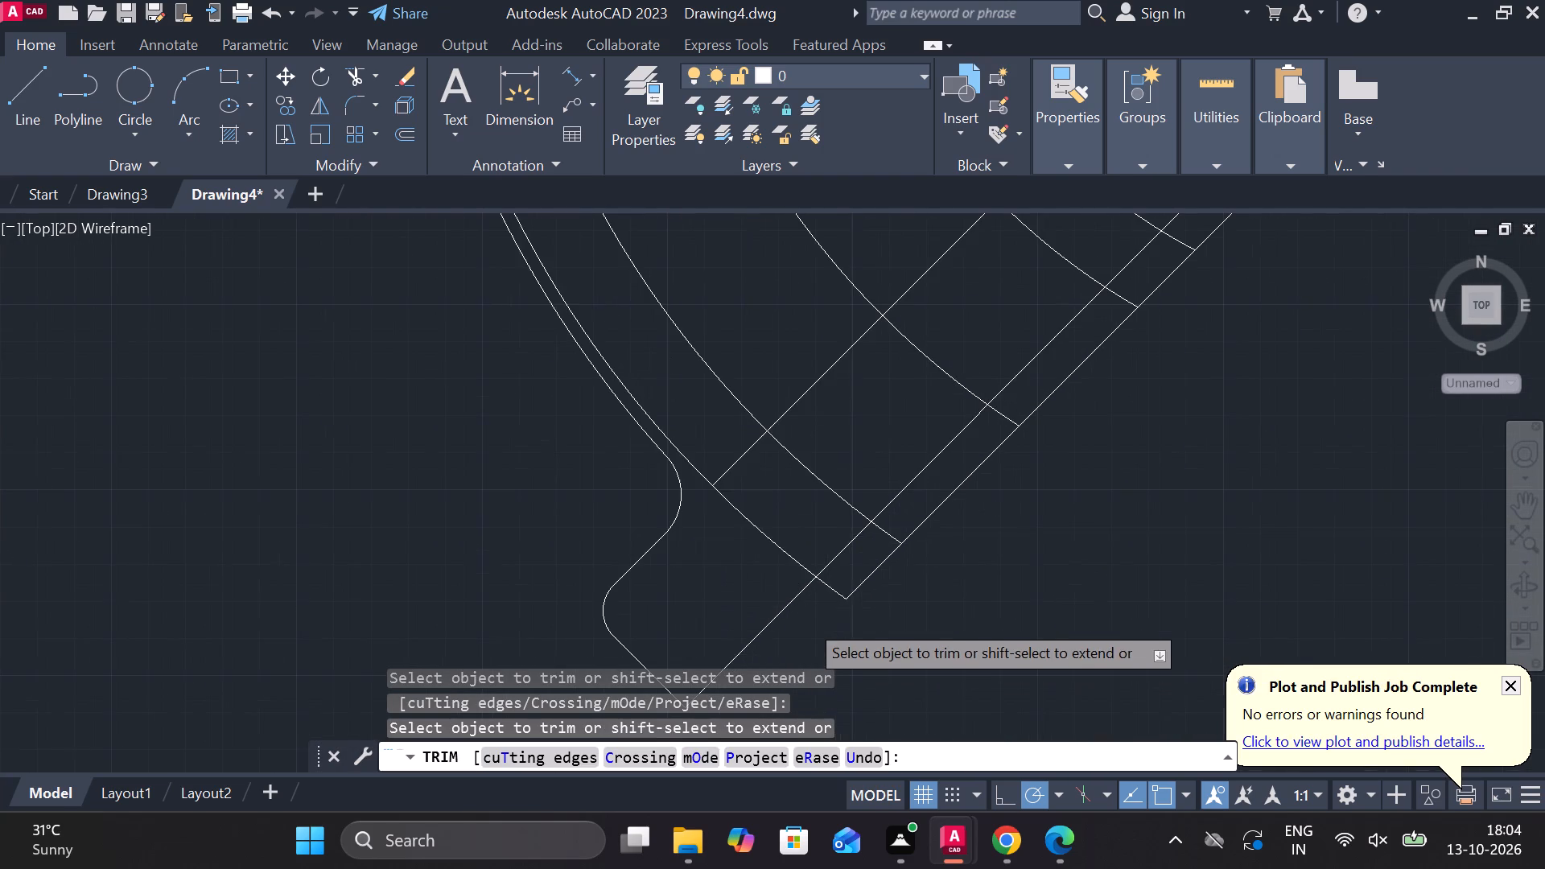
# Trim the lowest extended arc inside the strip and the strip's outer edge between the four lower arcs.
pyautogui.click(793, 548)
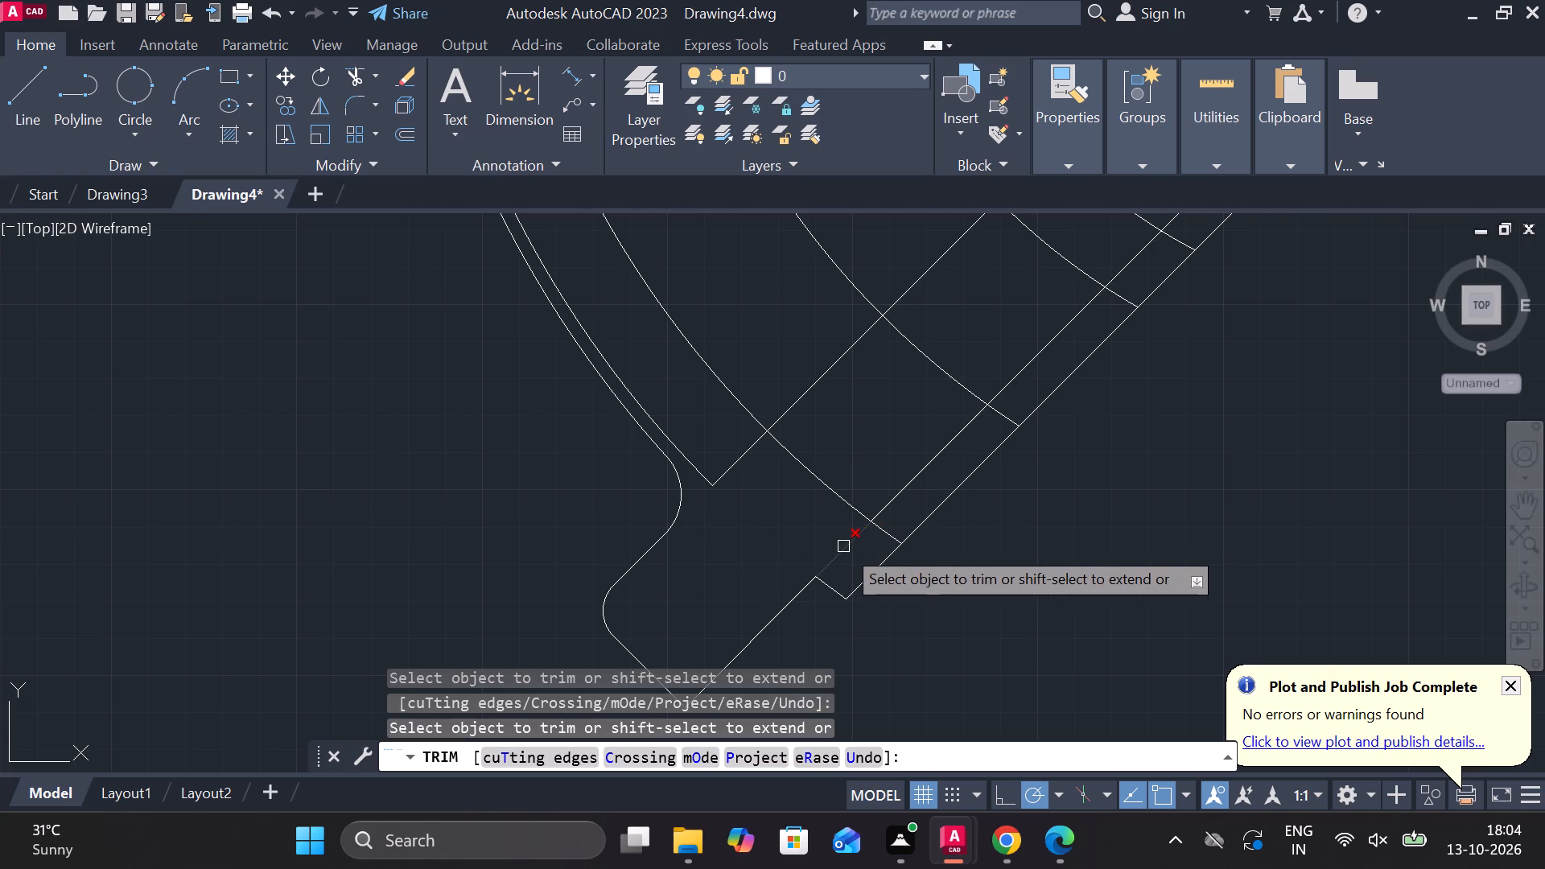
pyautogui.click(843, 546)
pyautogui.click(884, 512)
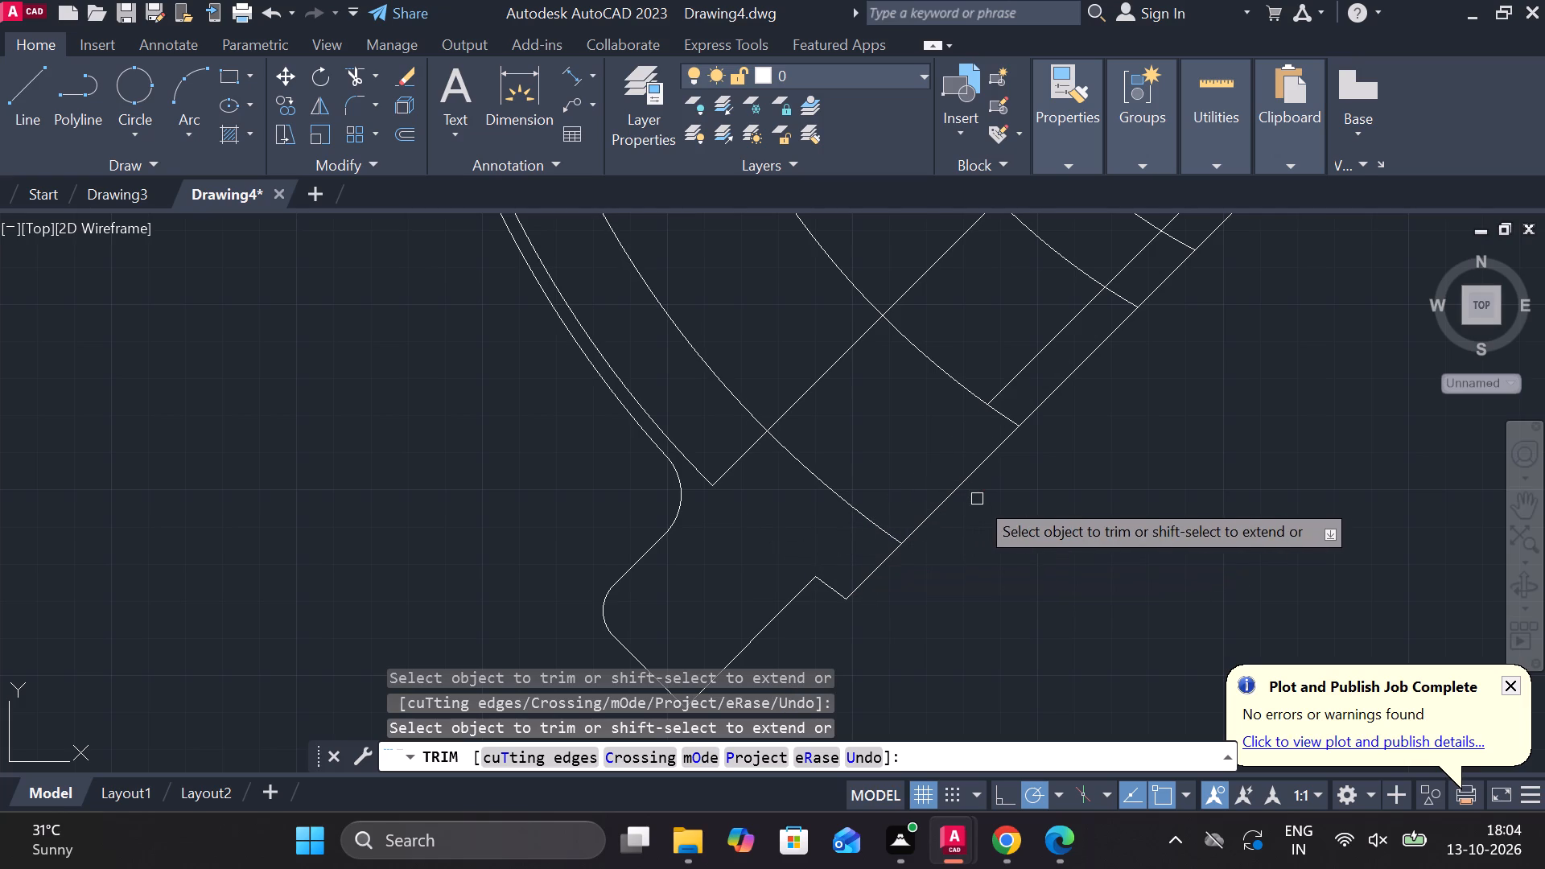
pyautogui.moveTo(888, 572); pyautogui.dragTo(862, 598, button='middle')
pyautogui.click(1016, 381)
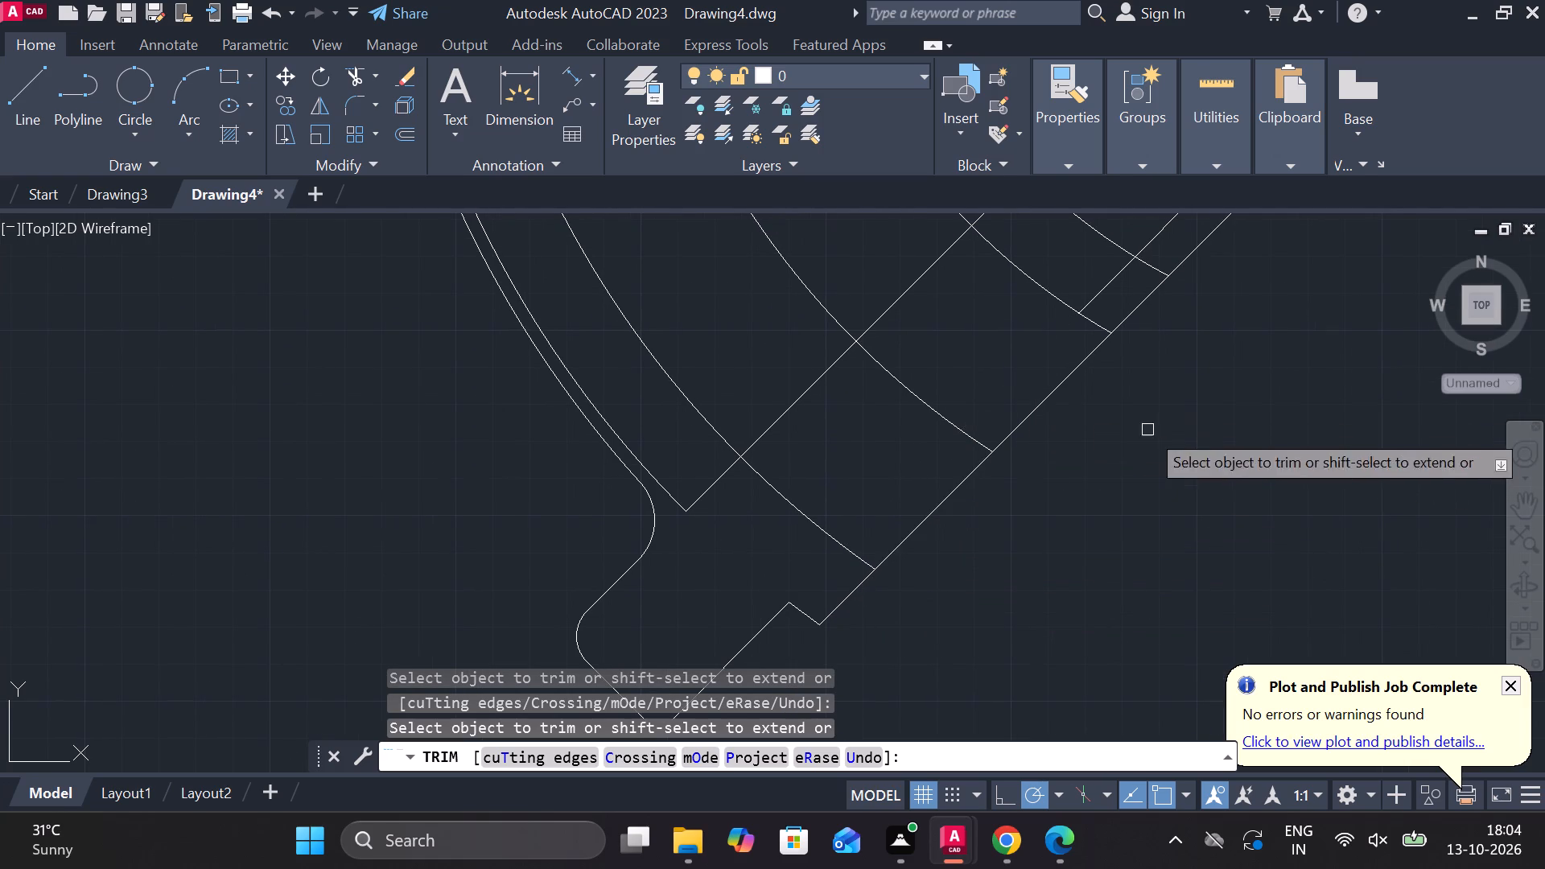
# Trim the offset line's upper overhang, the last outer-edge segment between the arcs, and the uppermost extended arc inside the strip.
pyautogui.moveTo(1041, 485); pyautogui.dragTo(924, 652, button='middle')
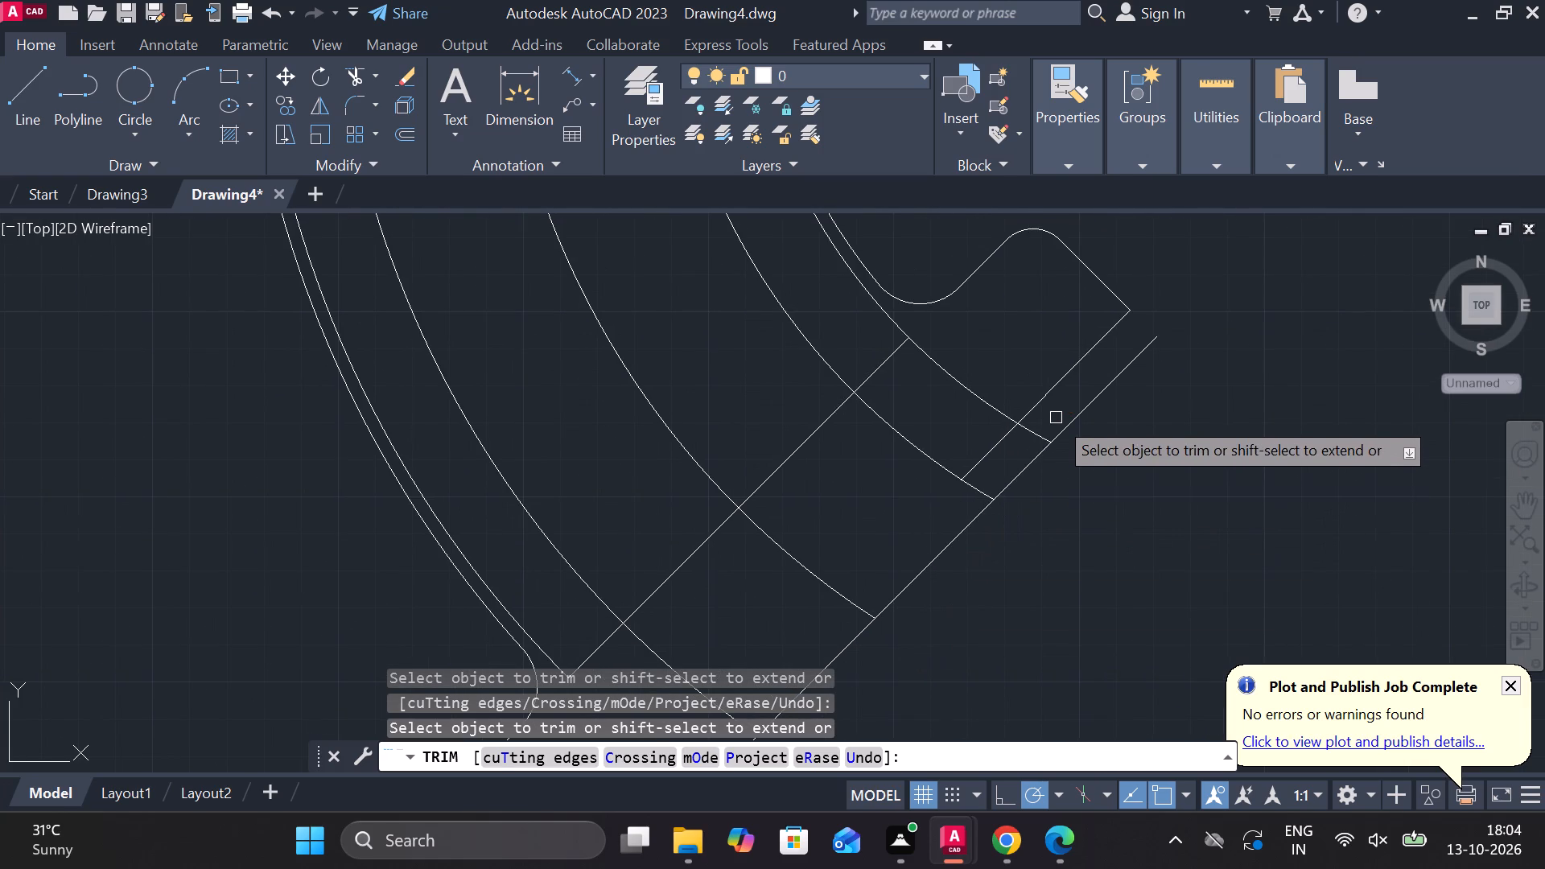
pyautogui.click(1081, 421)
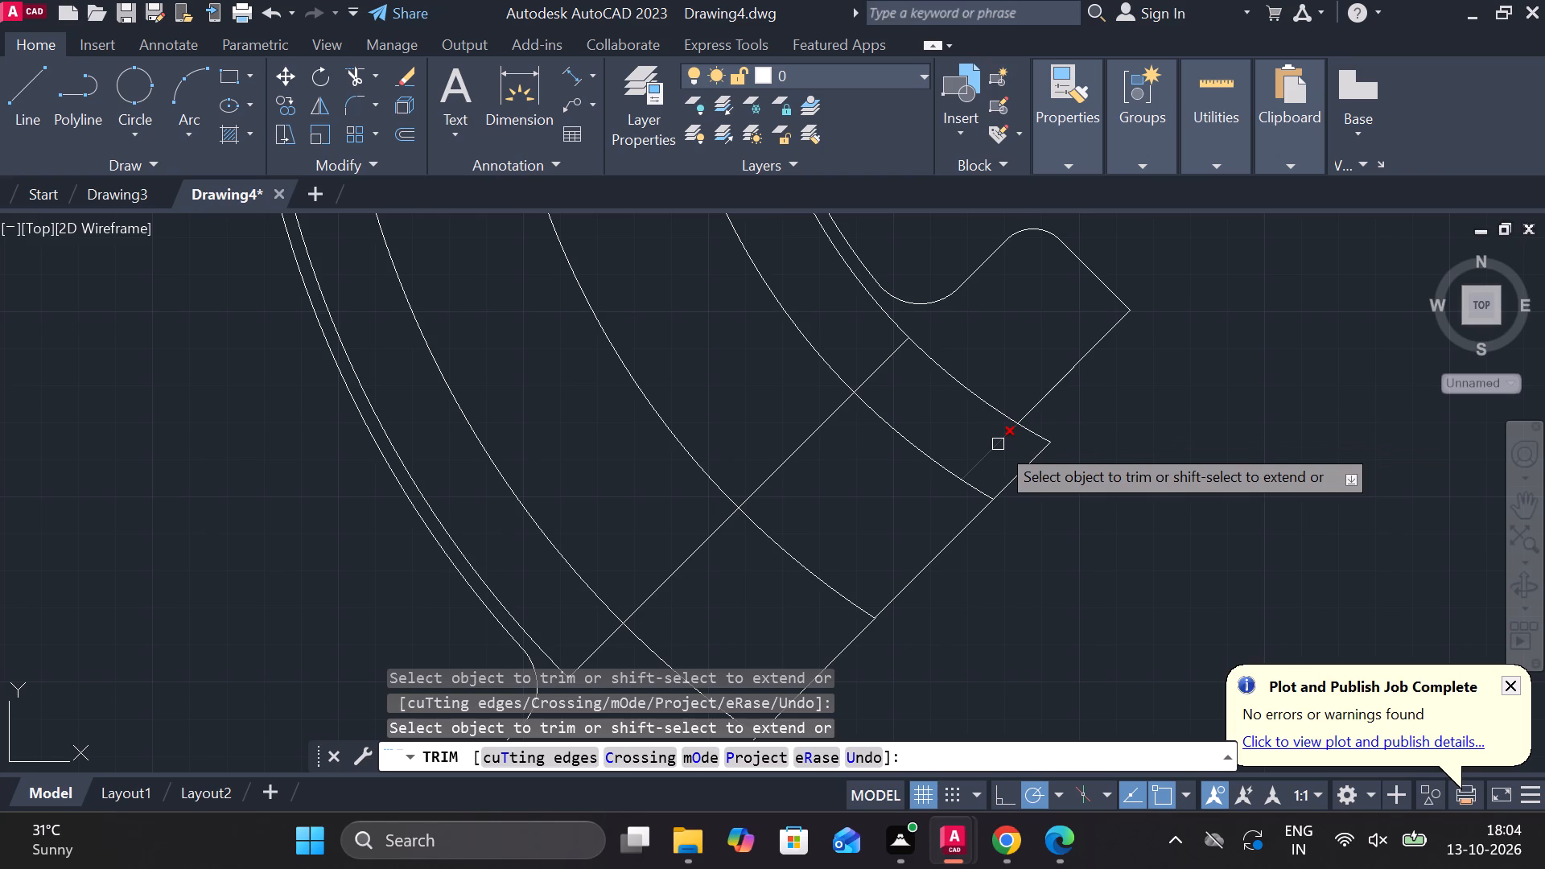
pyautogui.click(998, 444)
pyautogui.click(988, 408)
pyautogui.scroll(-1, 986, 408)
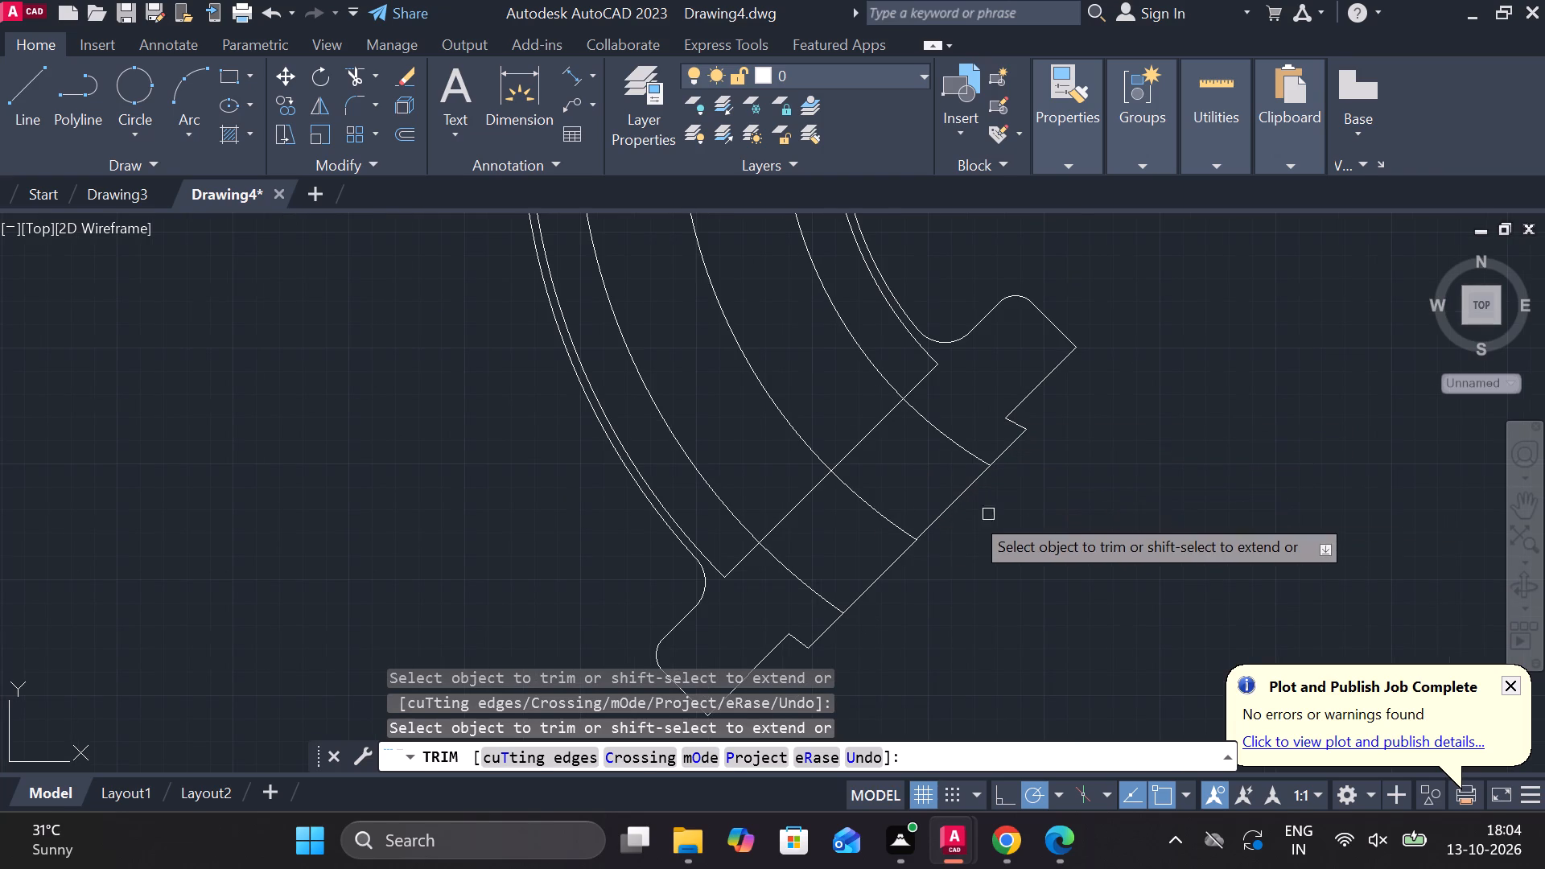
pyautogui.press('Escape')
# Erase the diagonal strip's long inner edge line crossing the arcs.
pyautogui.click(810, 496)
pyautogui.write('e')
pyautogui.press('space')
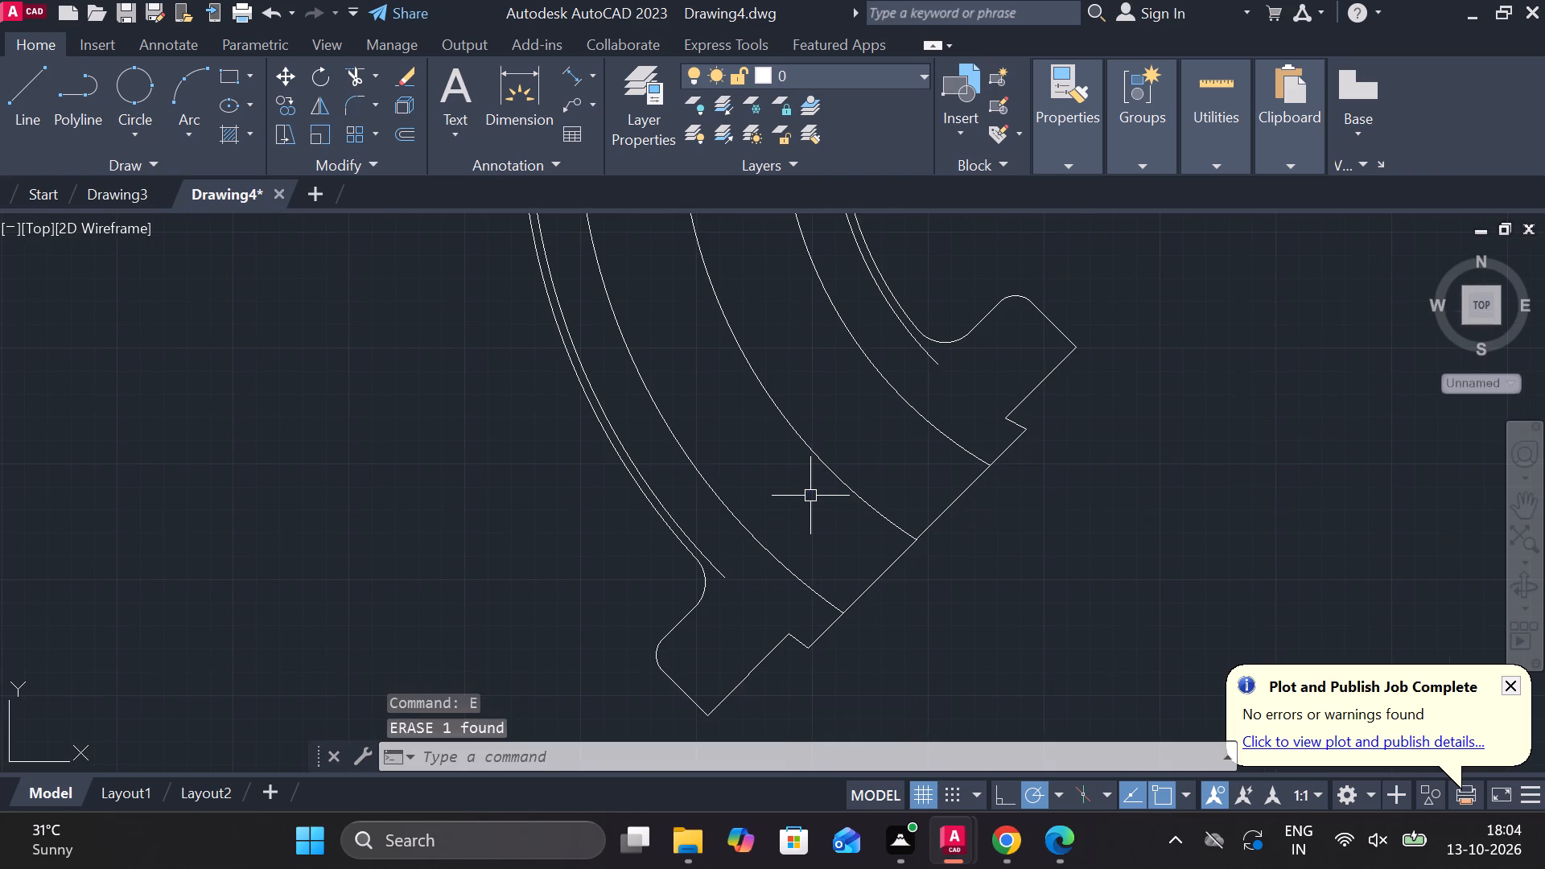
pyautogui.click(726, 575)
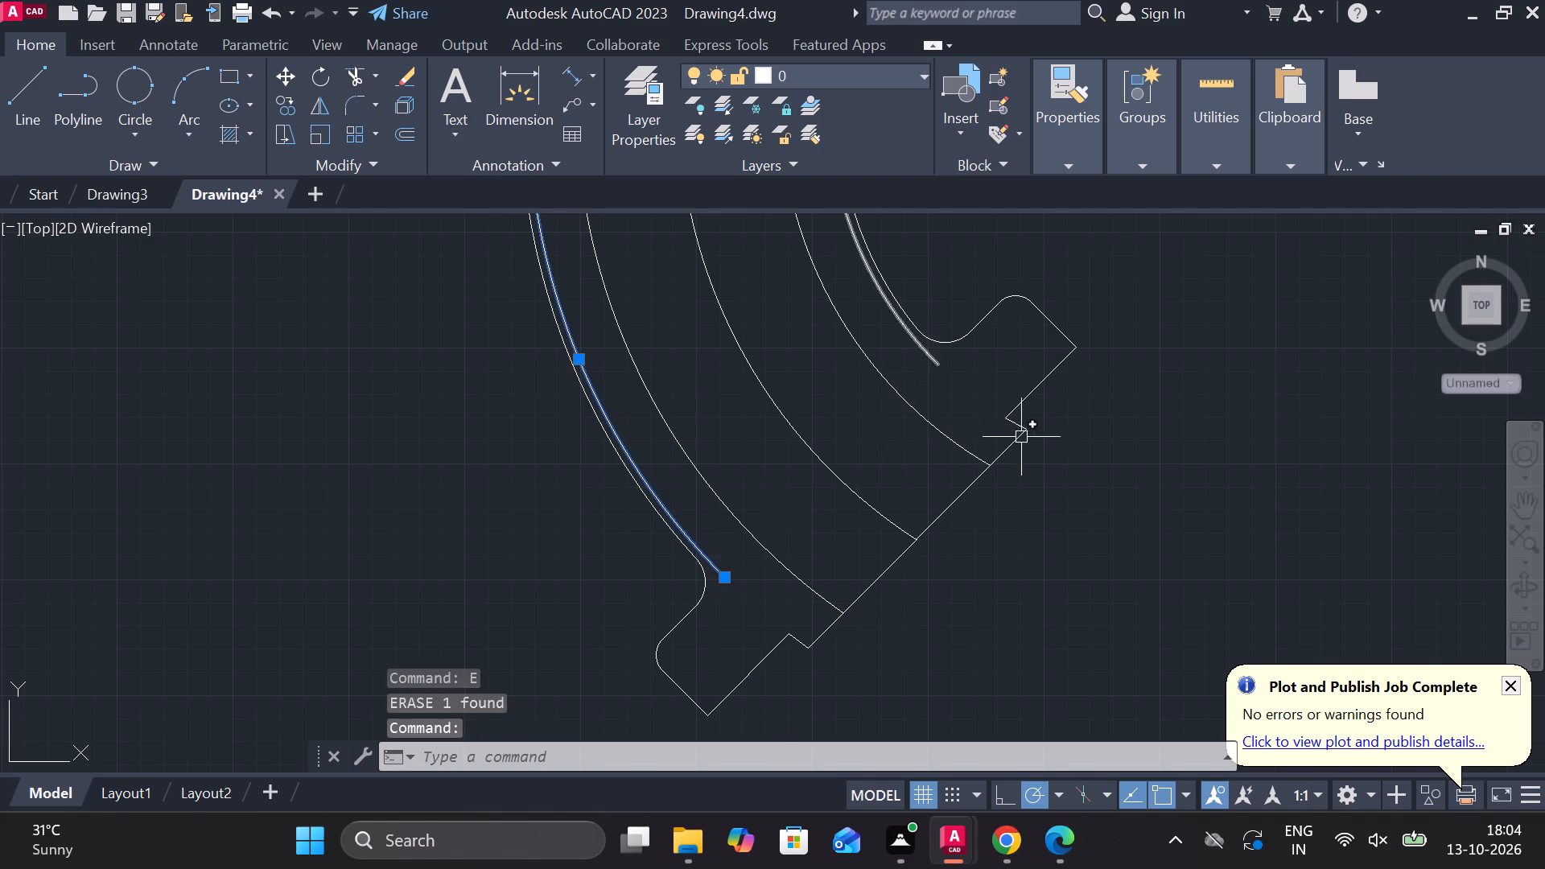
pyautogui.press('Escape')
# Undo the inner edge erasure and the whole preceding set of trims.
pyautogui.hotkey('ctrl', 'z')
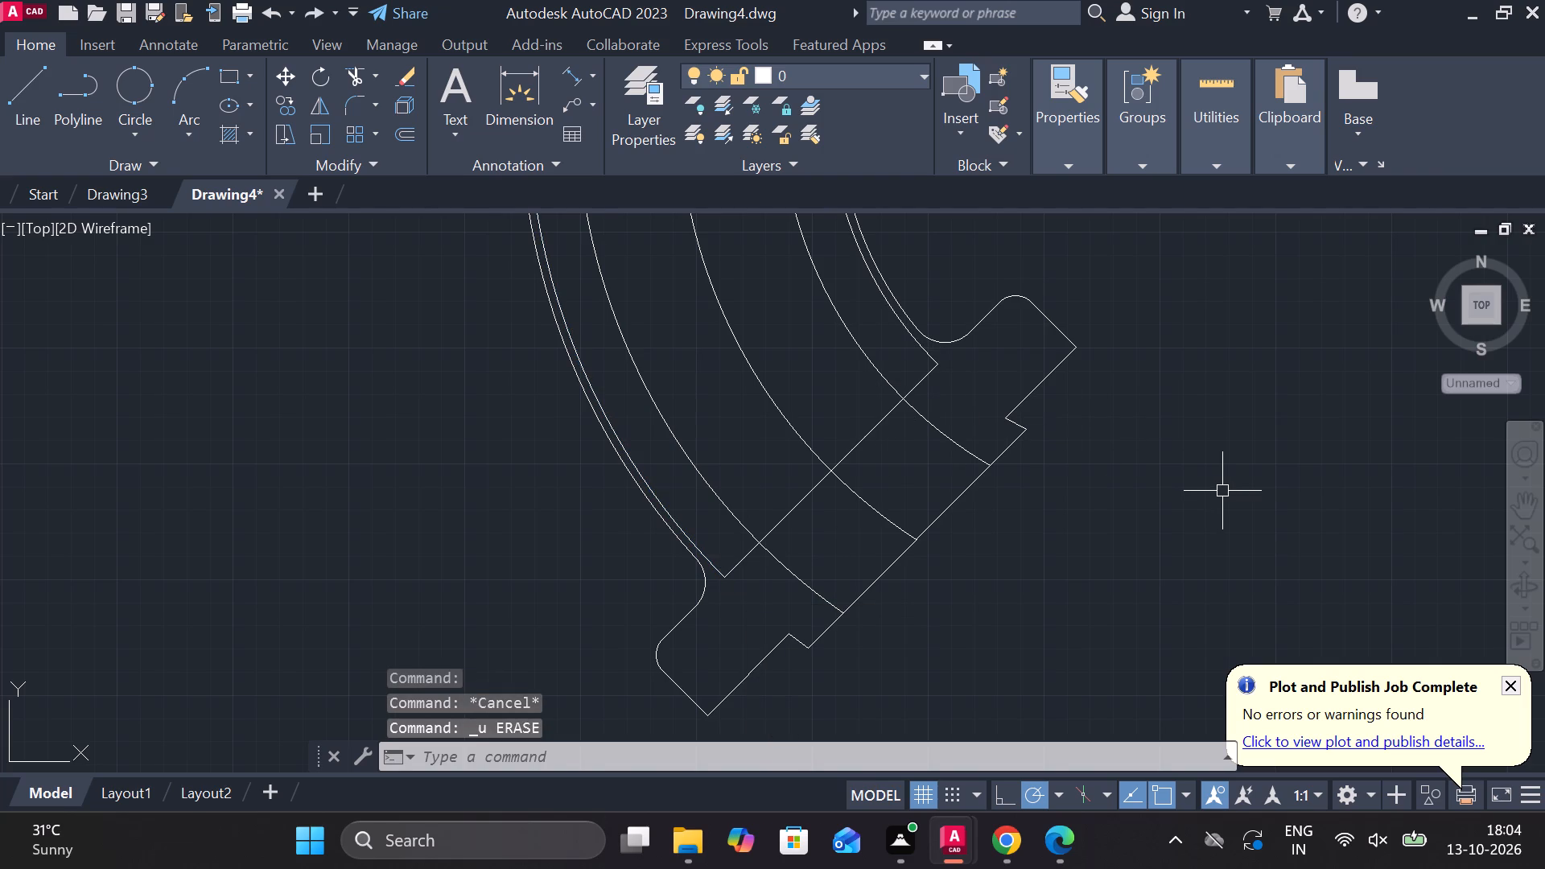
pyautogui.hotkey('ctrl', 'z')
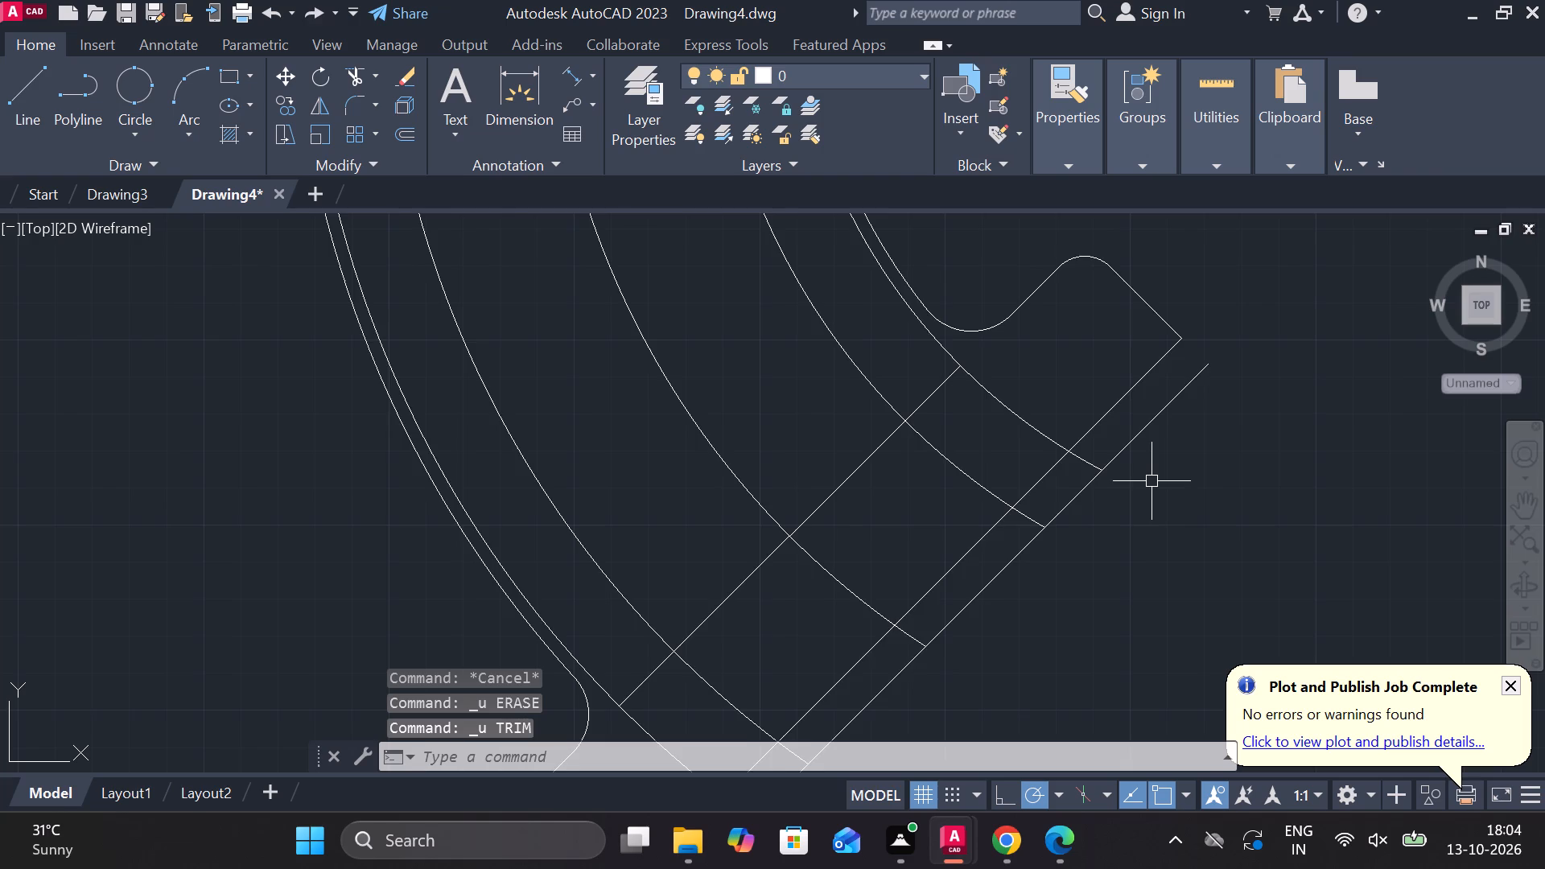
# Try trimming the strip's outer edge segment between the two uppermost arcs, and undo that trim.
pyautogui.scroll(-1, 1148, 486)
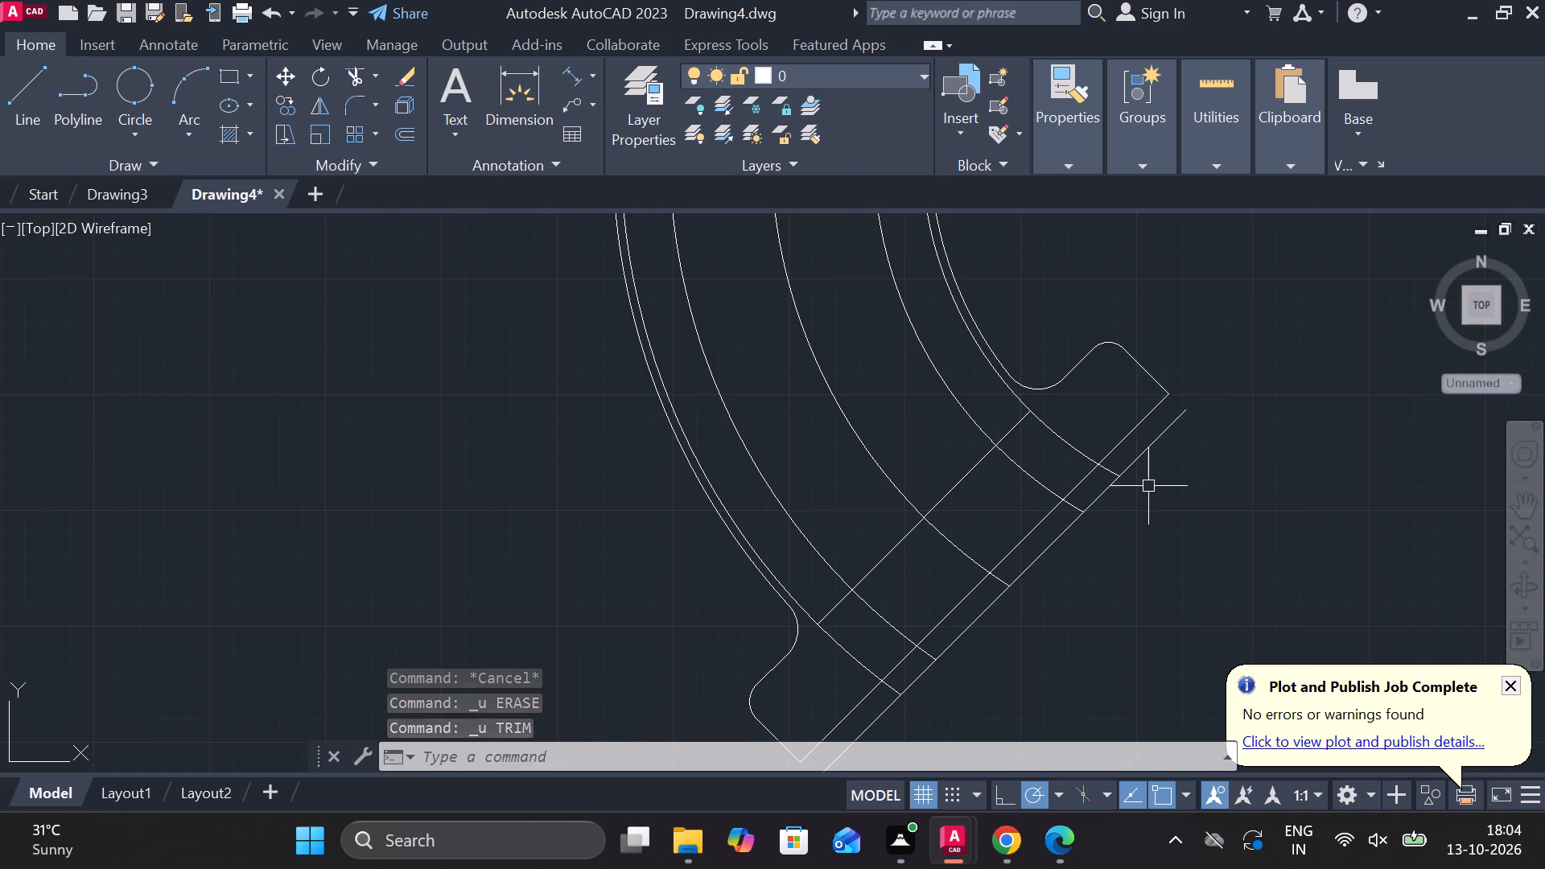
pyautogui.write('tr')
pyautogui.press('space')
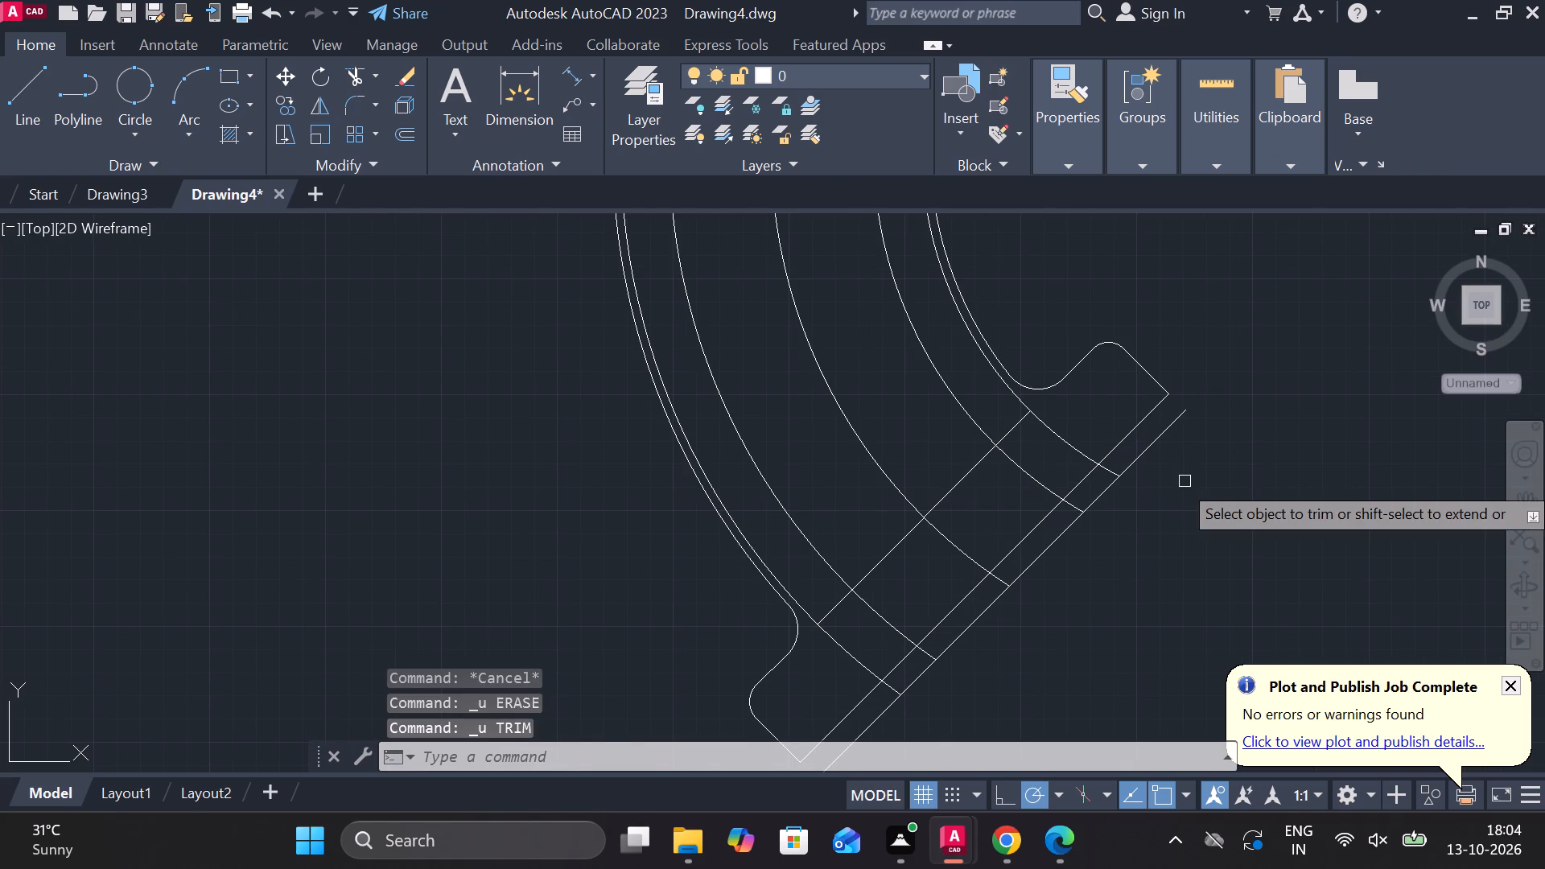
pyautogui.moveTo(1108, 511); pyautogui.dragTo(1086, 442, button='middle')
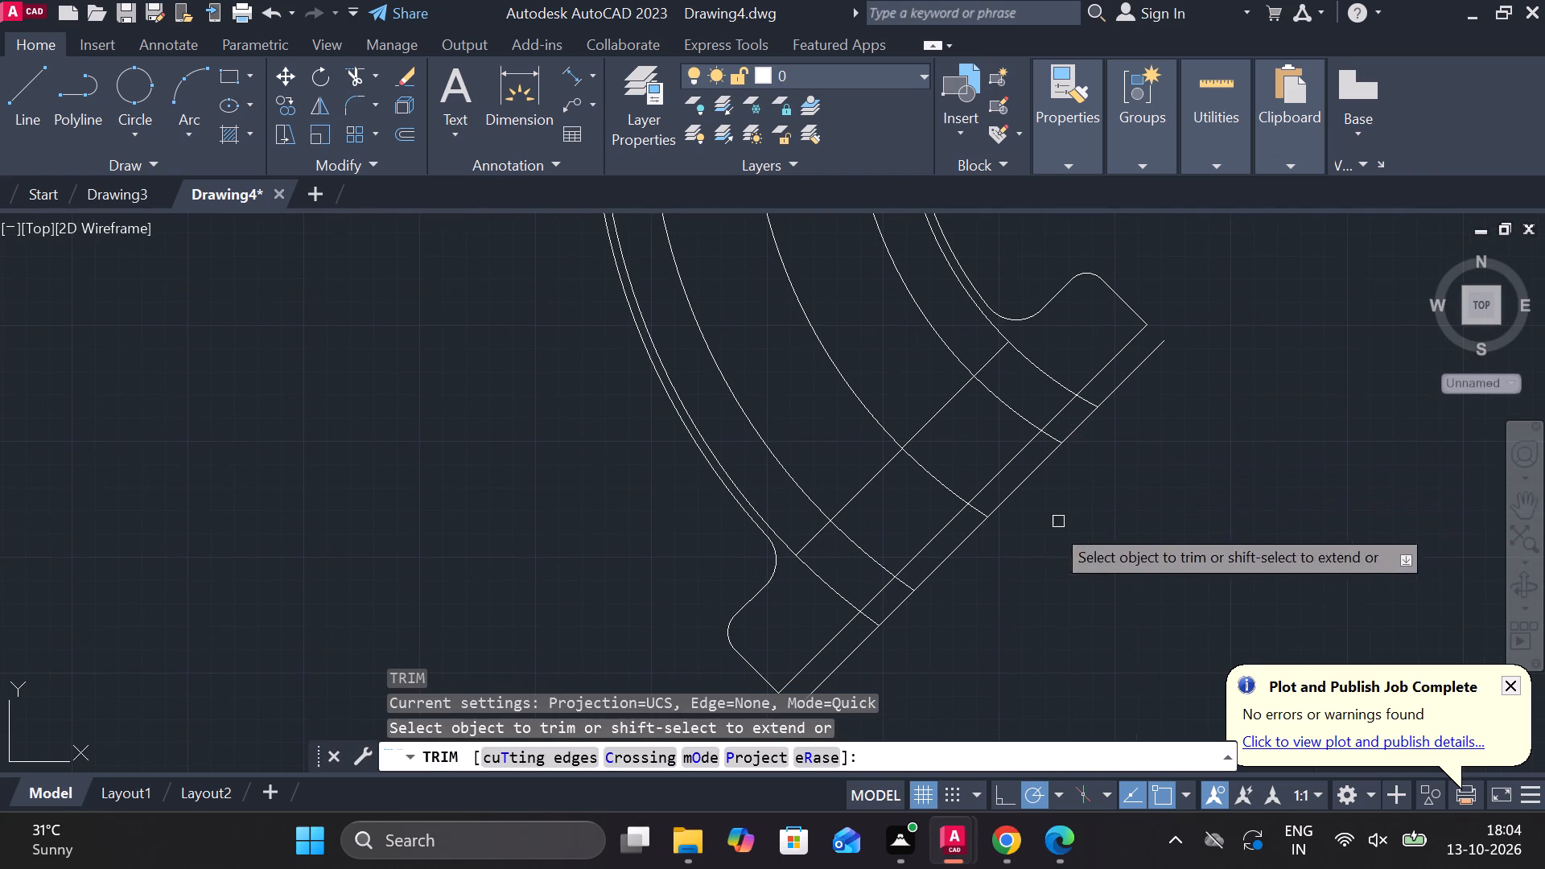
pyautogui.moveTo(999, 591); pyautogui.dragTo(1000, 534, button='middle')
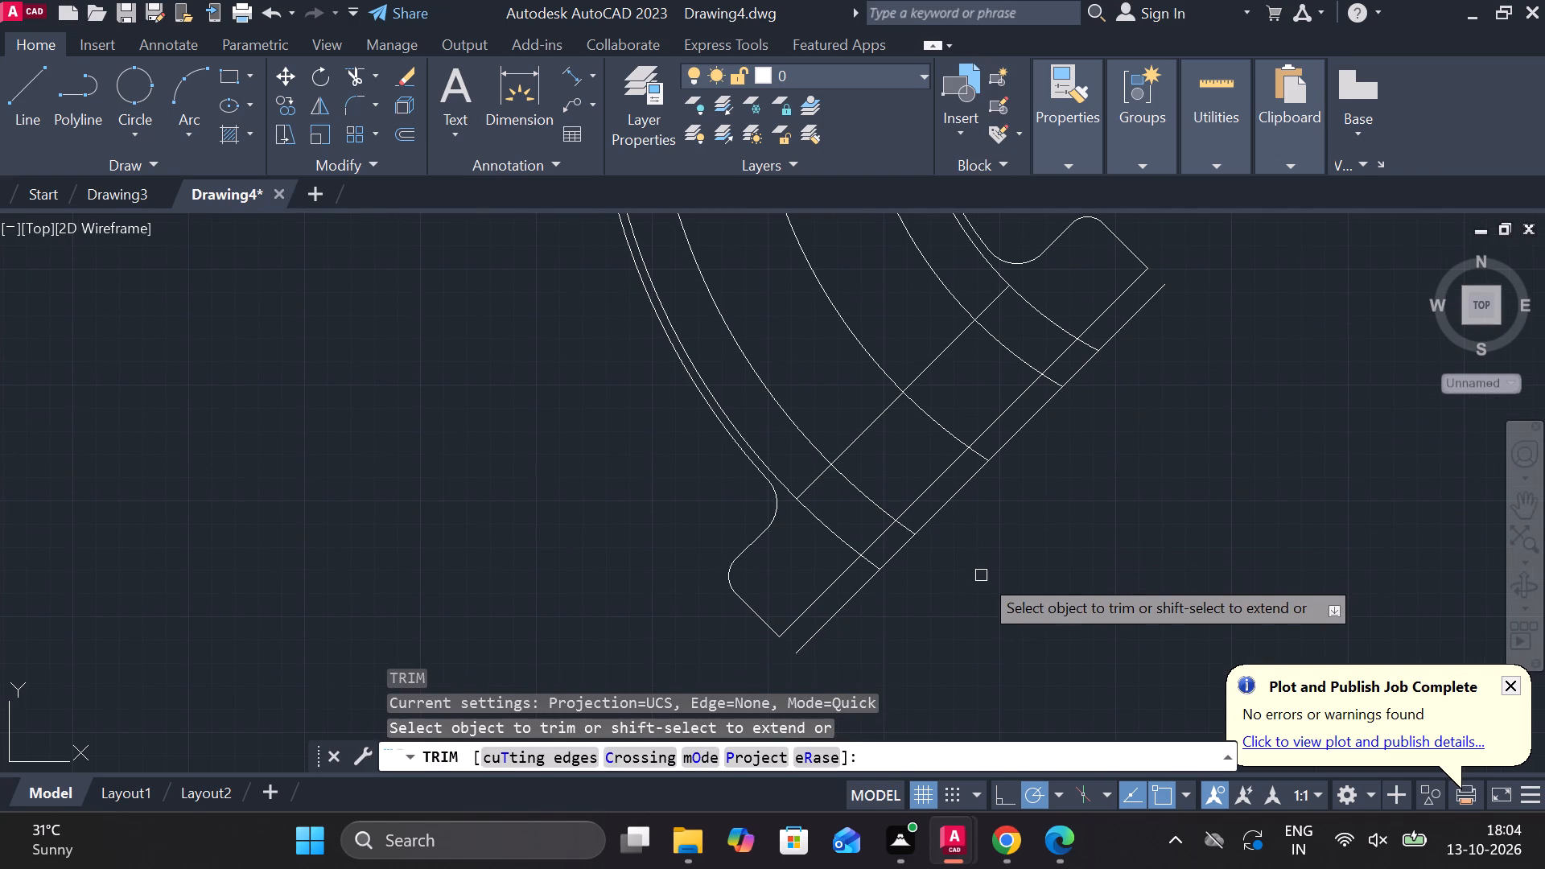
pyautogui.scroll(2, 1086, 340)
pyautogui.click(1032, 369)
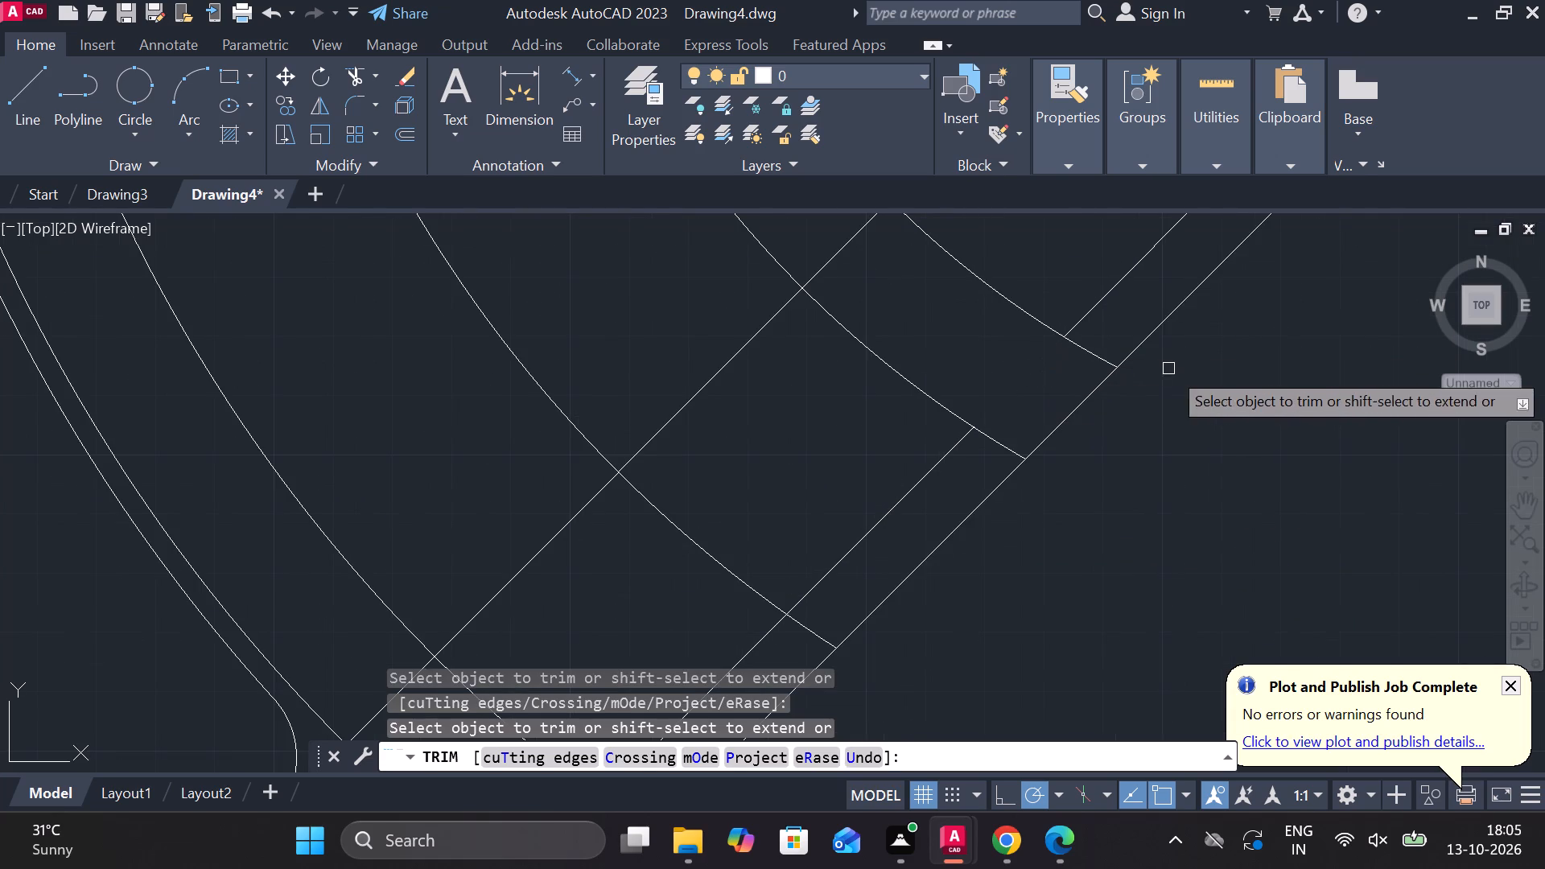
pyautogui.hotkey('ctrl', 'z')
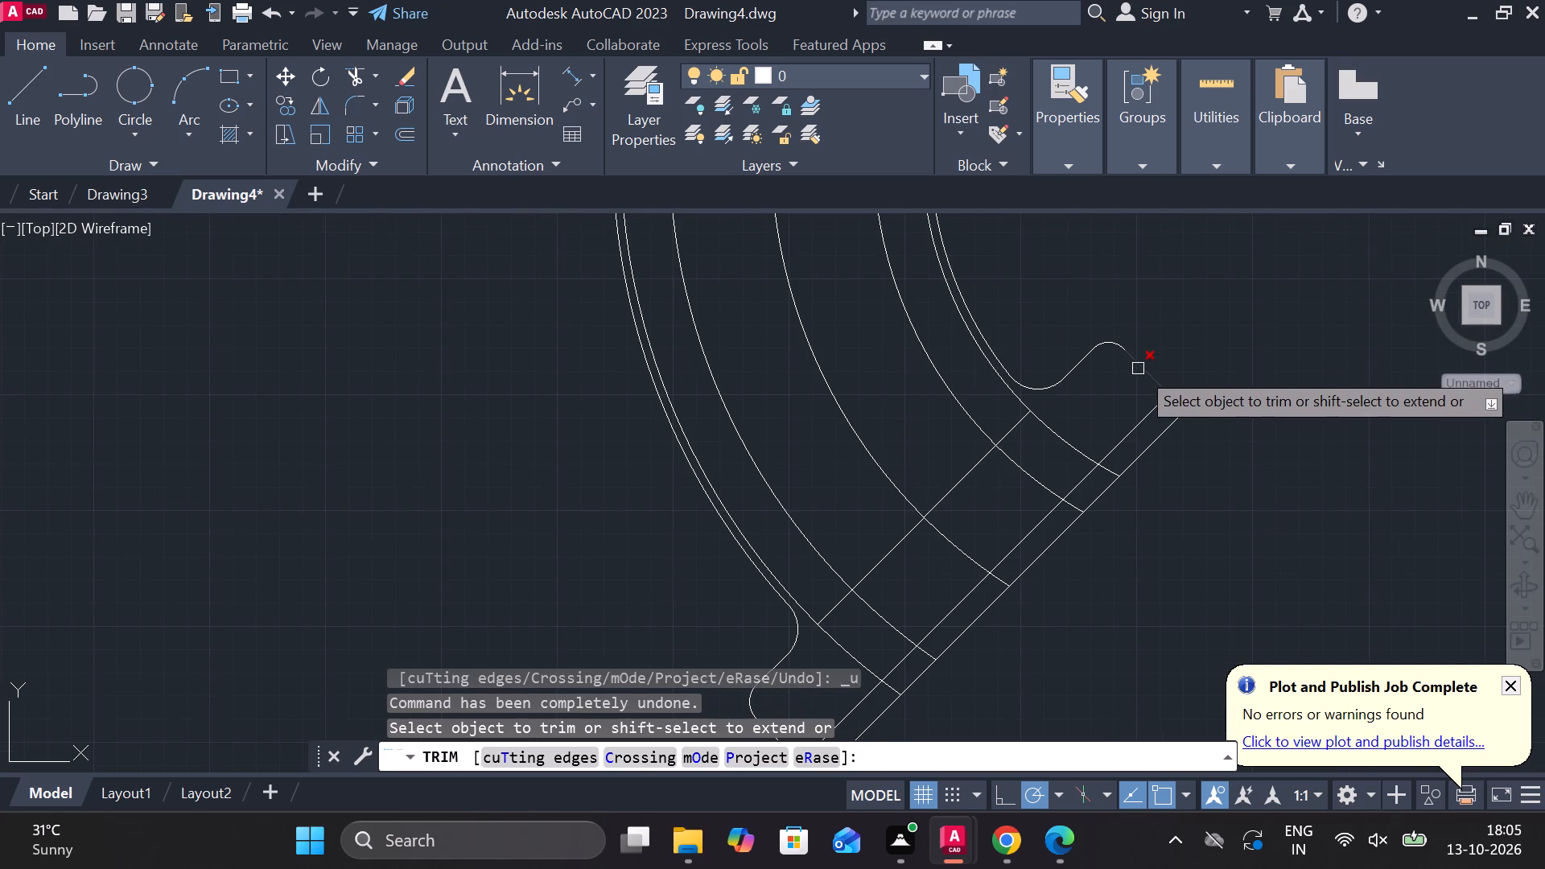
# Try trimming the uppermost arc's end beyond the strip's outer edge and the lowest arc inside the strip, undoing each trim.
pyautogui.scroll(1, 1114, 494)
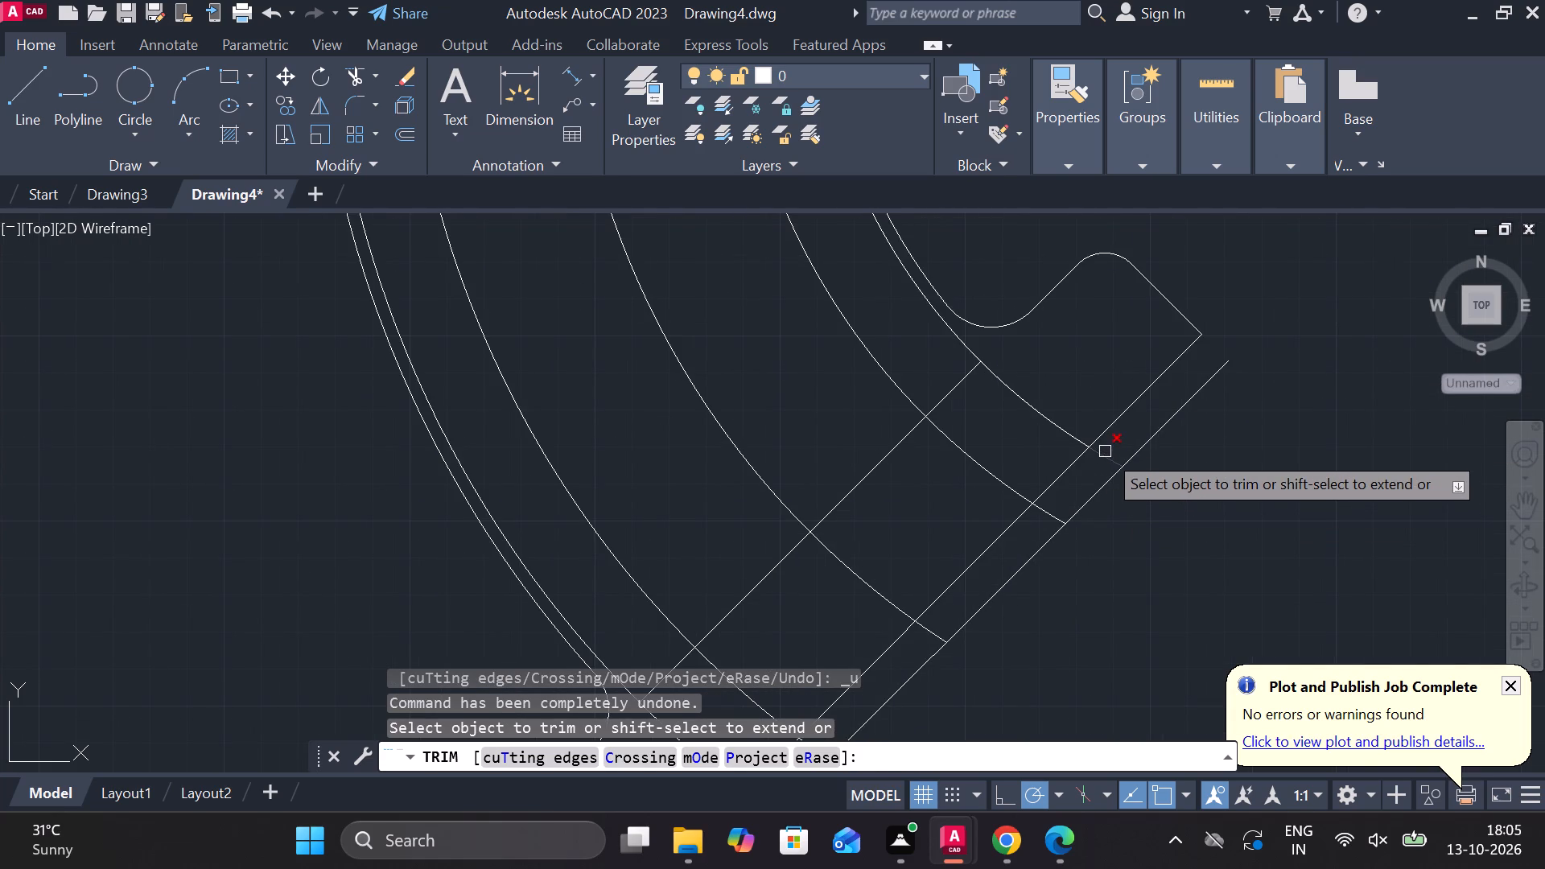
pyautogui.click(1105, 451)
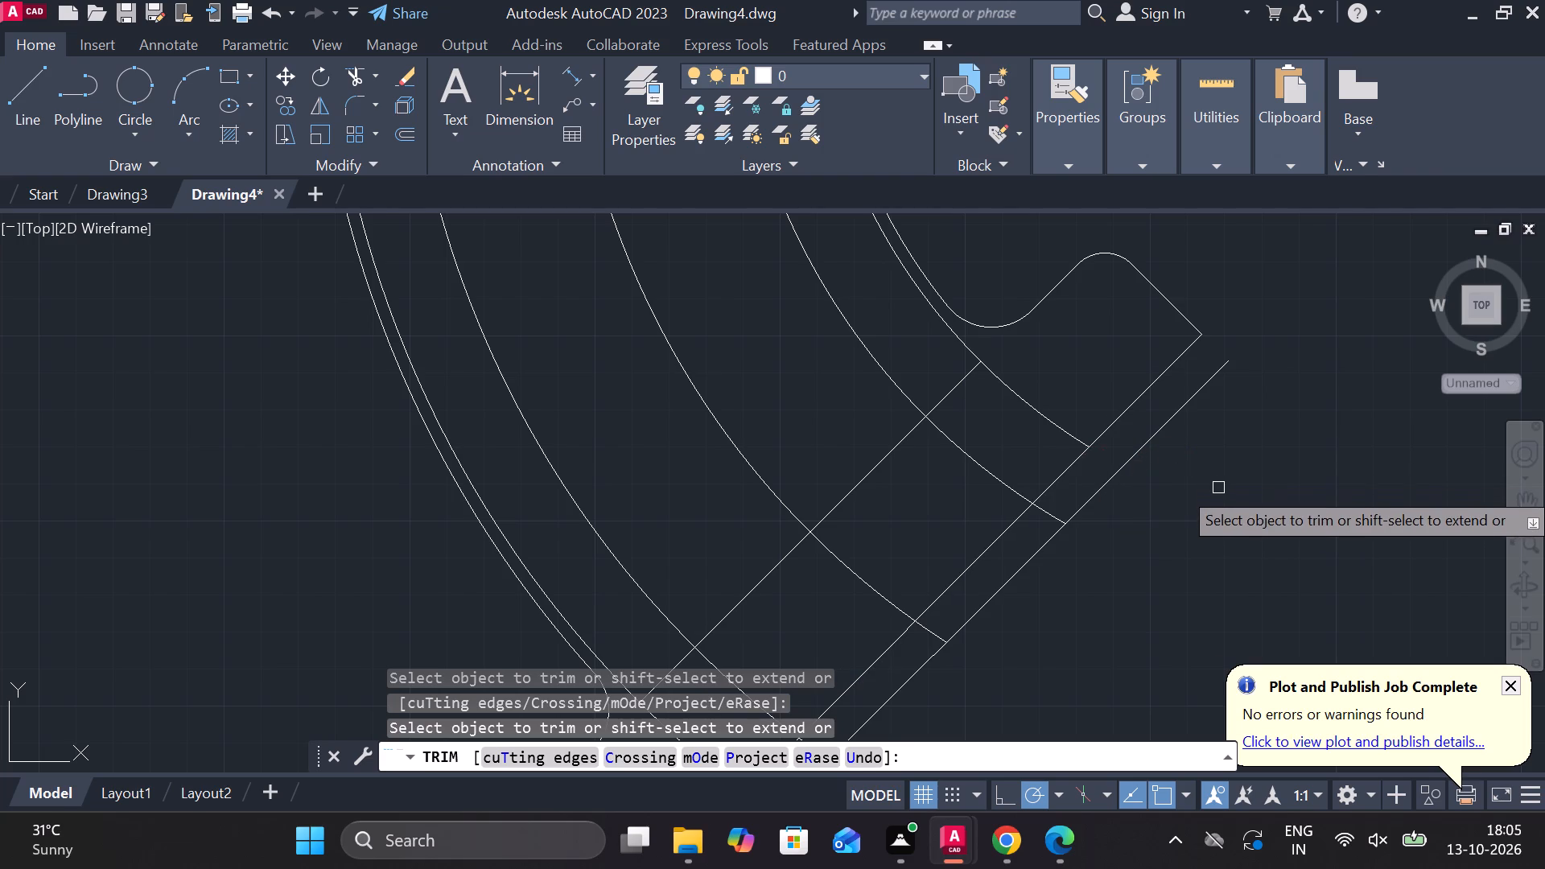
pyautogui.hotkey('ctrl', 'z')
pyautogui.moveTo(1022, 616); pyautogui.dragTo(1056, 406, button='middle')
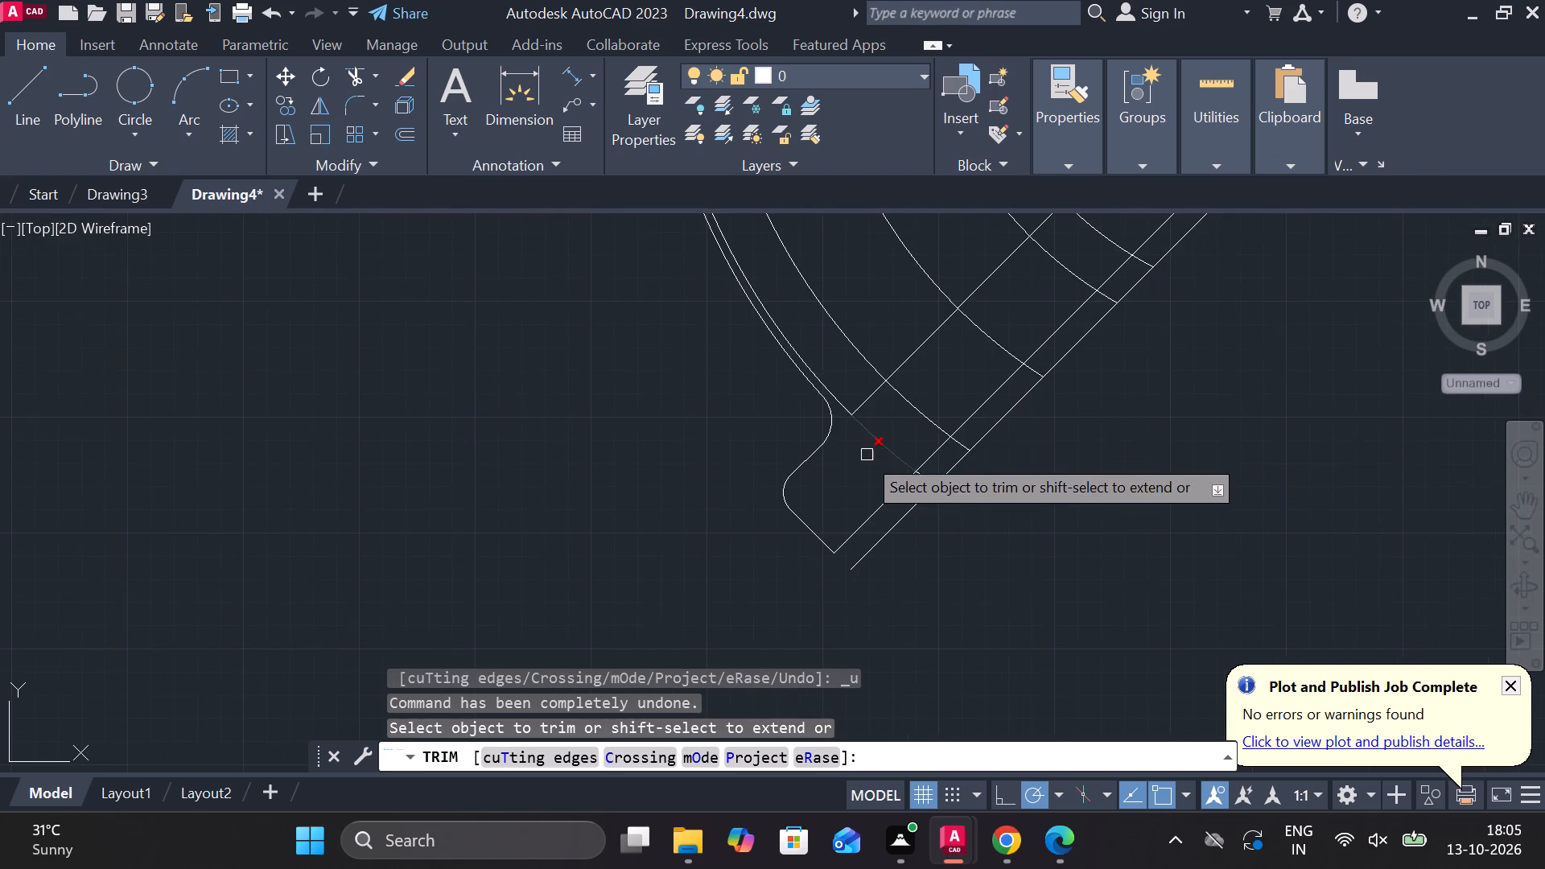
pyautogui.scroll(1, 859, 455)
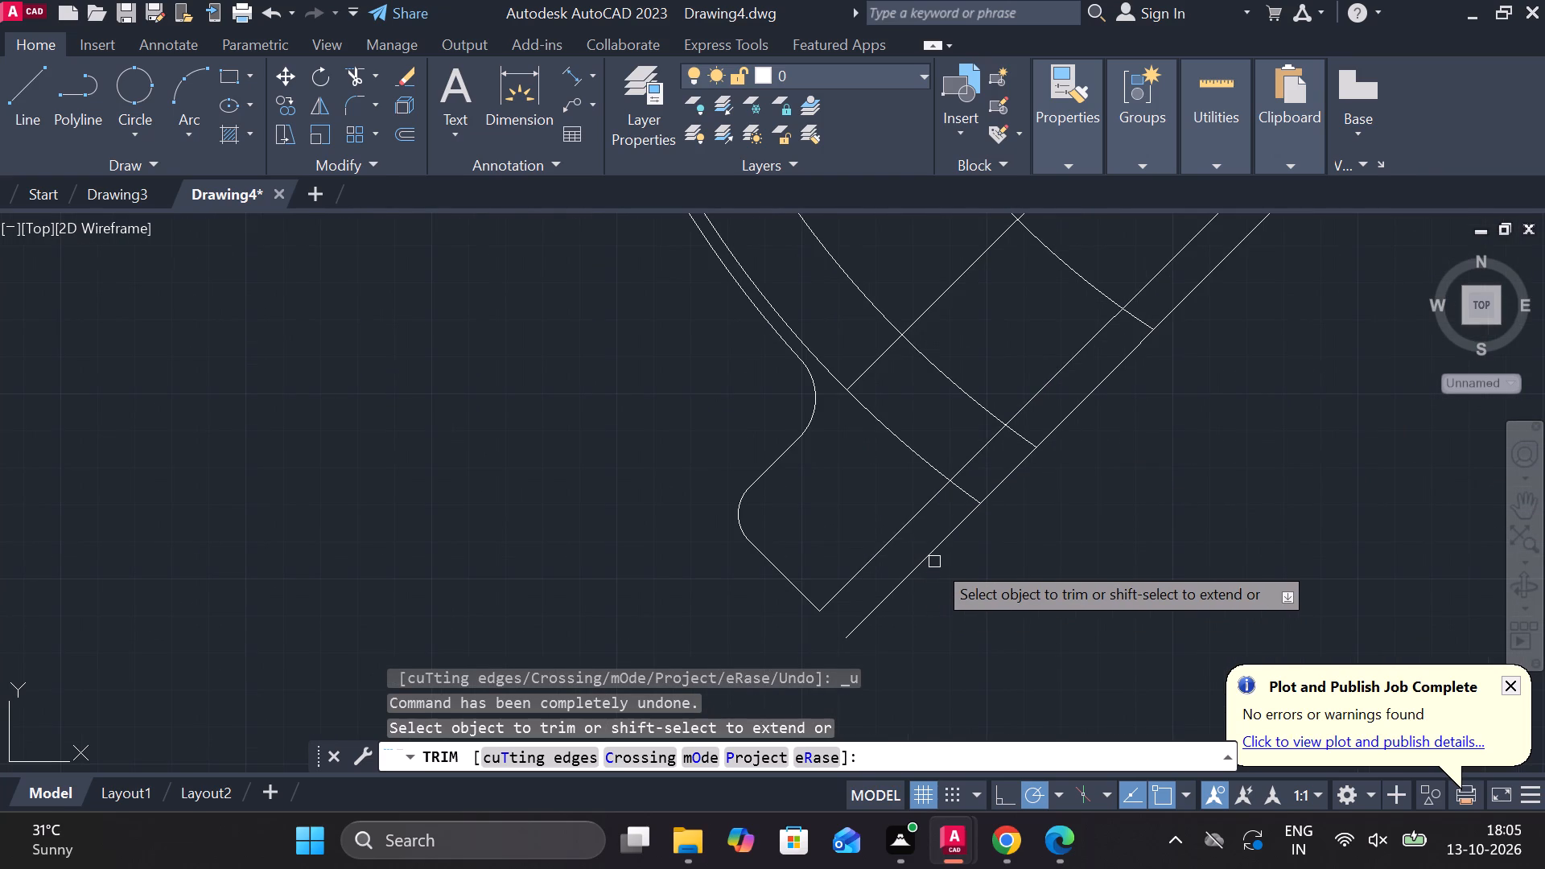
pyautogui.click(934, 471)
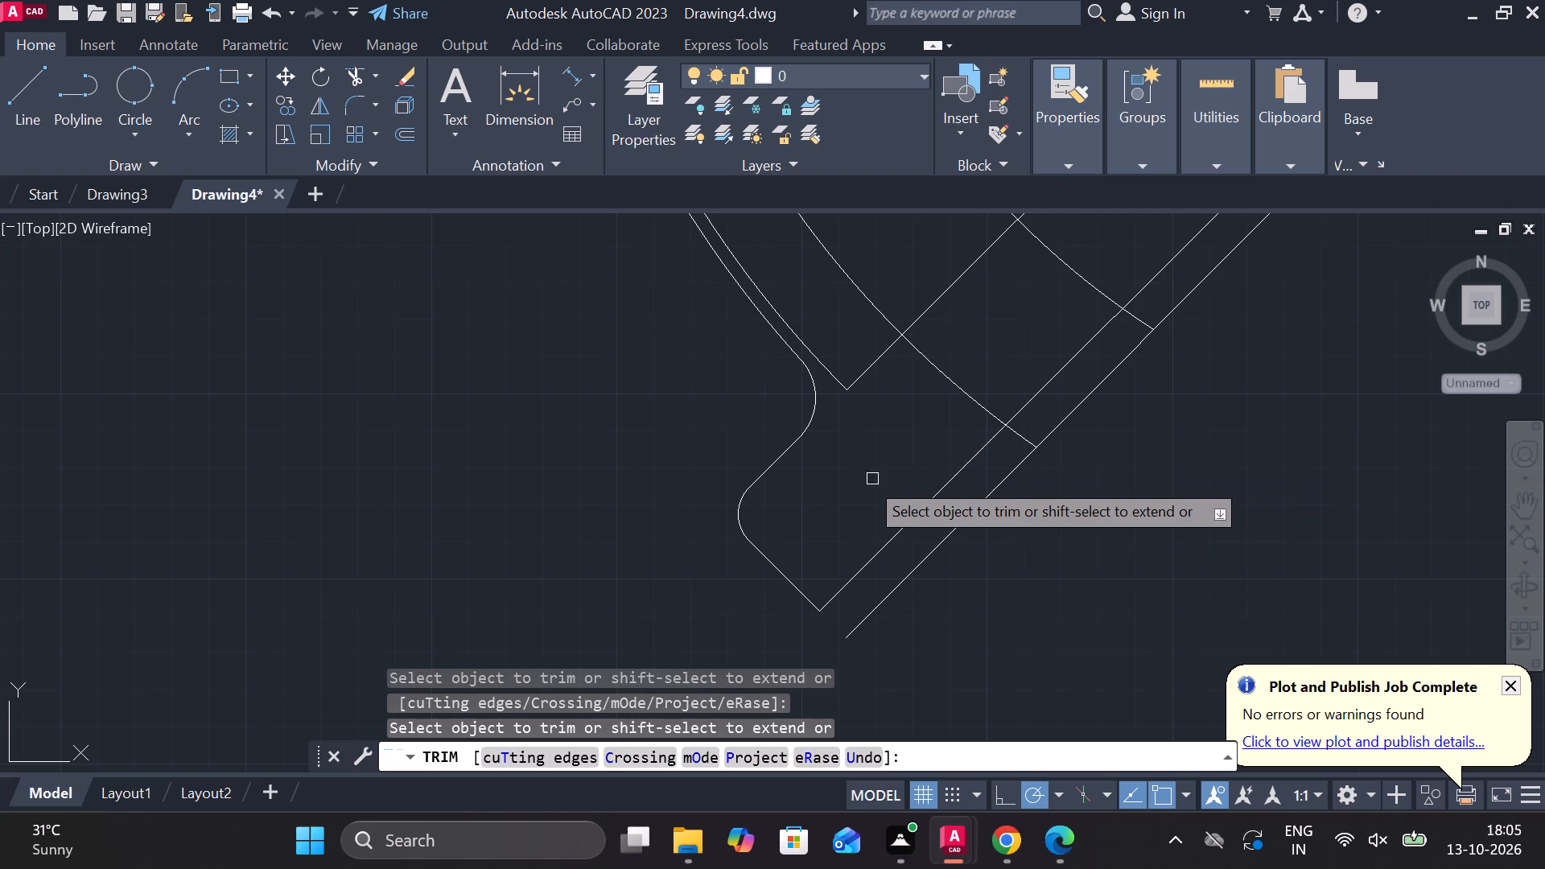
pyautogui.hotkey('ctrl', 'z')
# Trim the offset line's lower overhang and the lowest extended arc between the strip's inner and outer edges.
pyautogui.moveTo(888, 552); pyautogui.dragTo(917, 274, button='middle')
pyautogui.scroll(2, 936, 455)
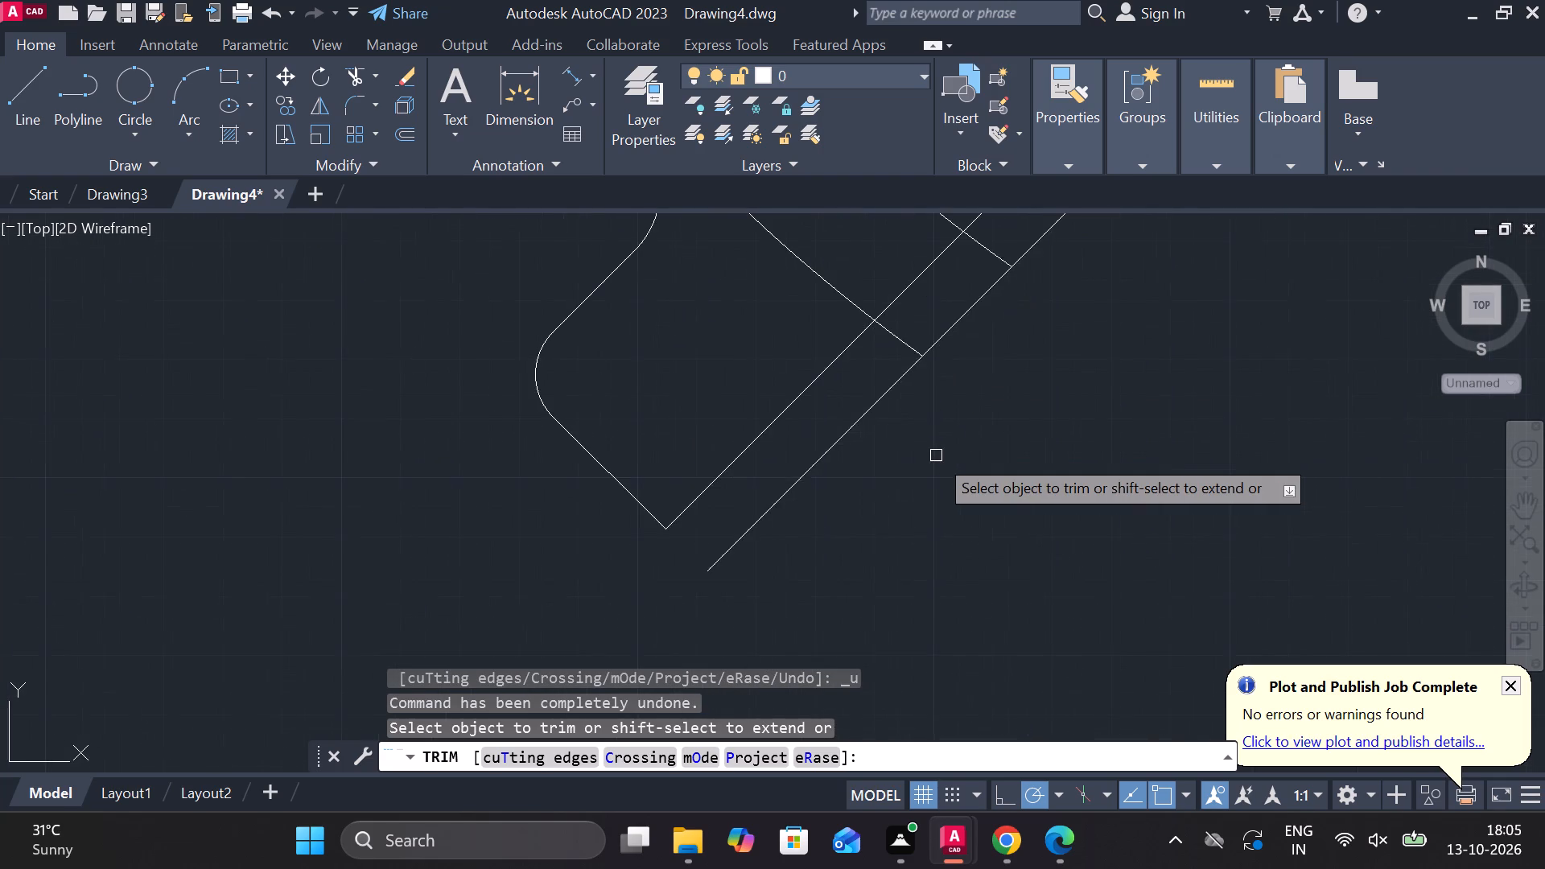
pyautogui.moveTo(930, 446); pyautogui.dragTo(892, 675, button='middle')
pyautogui.moveTo(895, 654); pyautogui.dragTo(917, 574, button='middle')
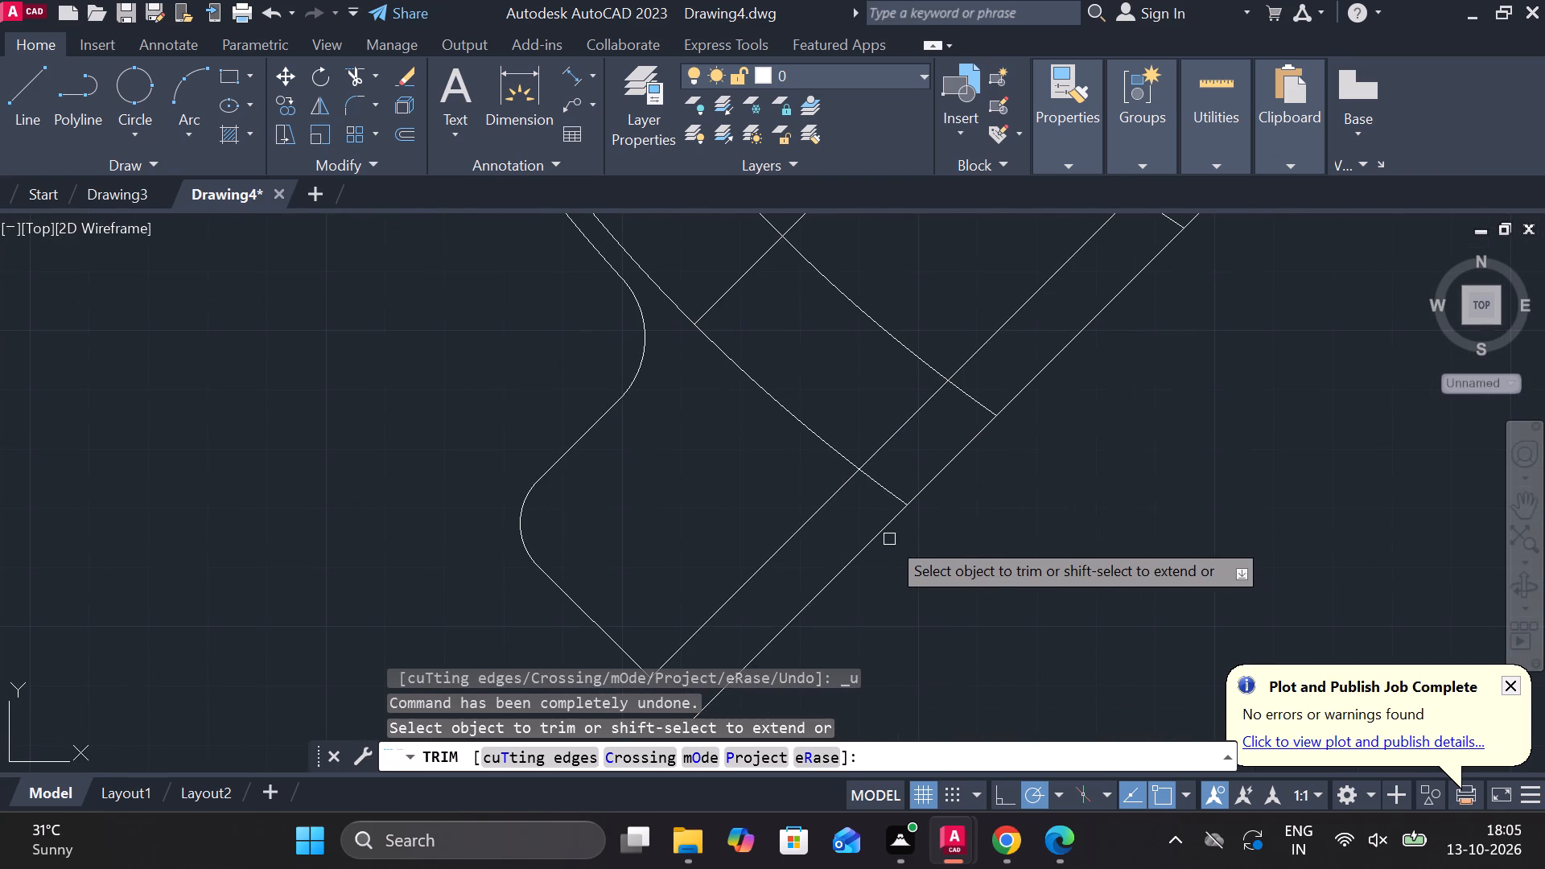
pyautogui.click(884, 529)
pyautogui.click(826, 434)
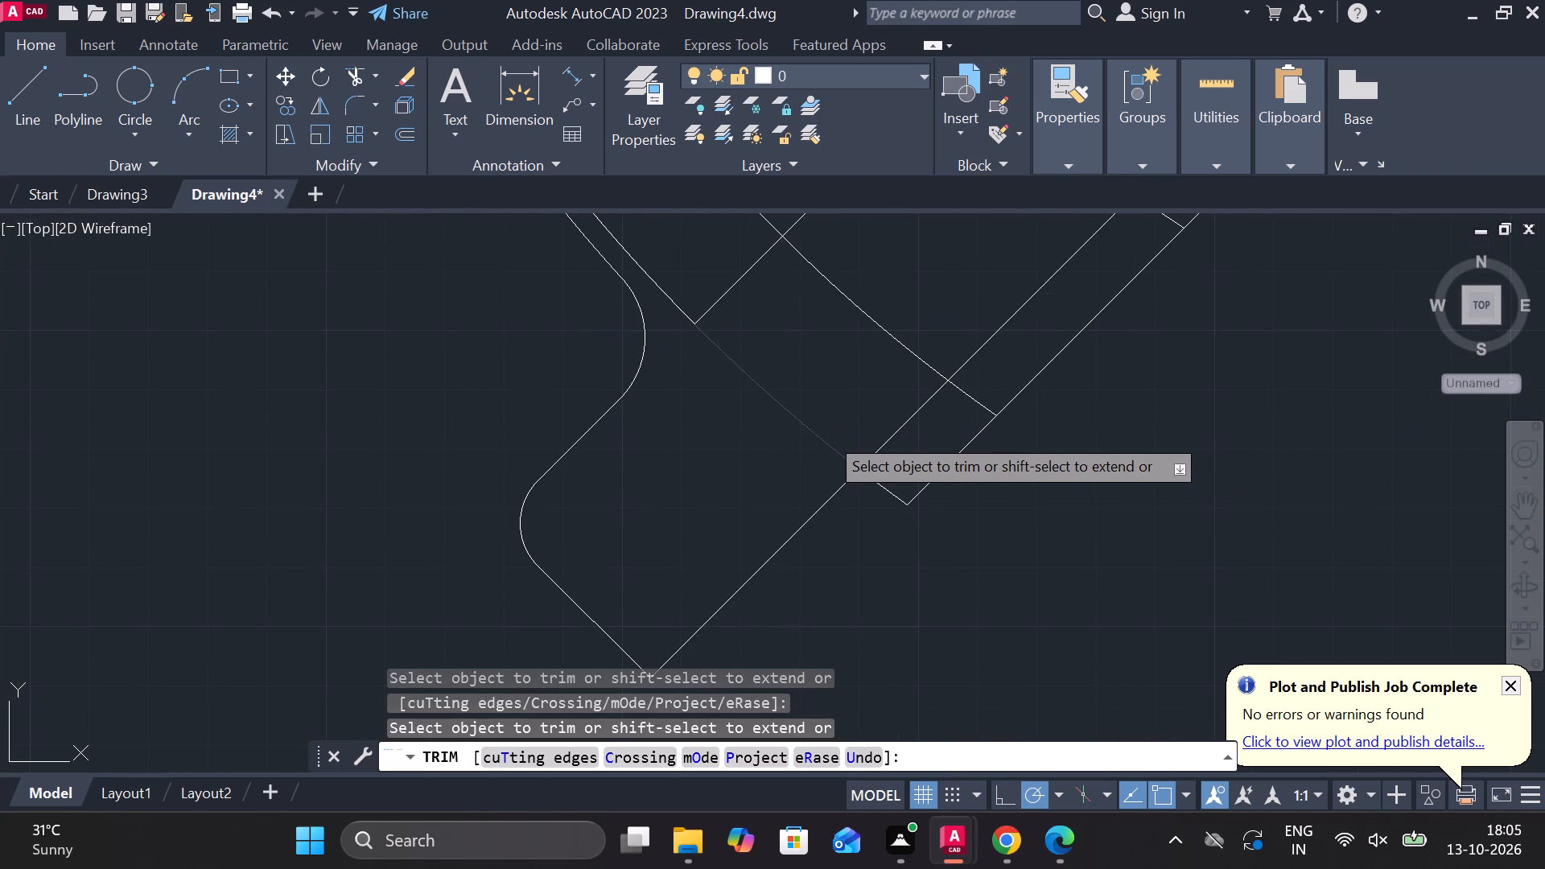
# Trim the strip's outer edge segments between the four lower arcs.
pyautogui.click(892, 434)
pyautogui.moveTo(1098, 442); pyautogui.dragTo(959, 603, button='middle')
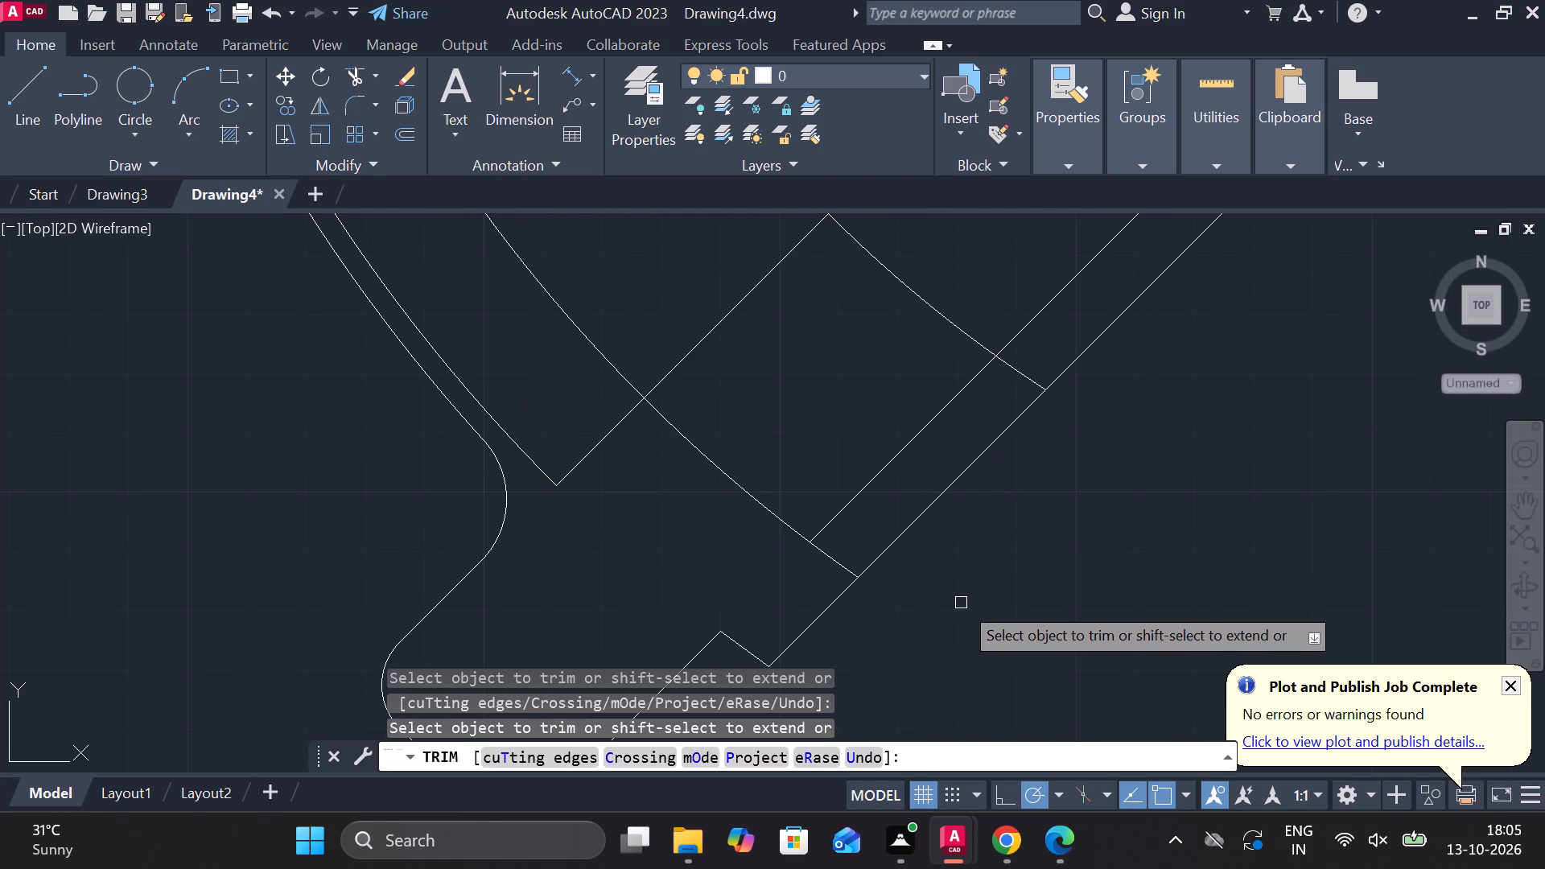
pyautogui.click(863, 496)
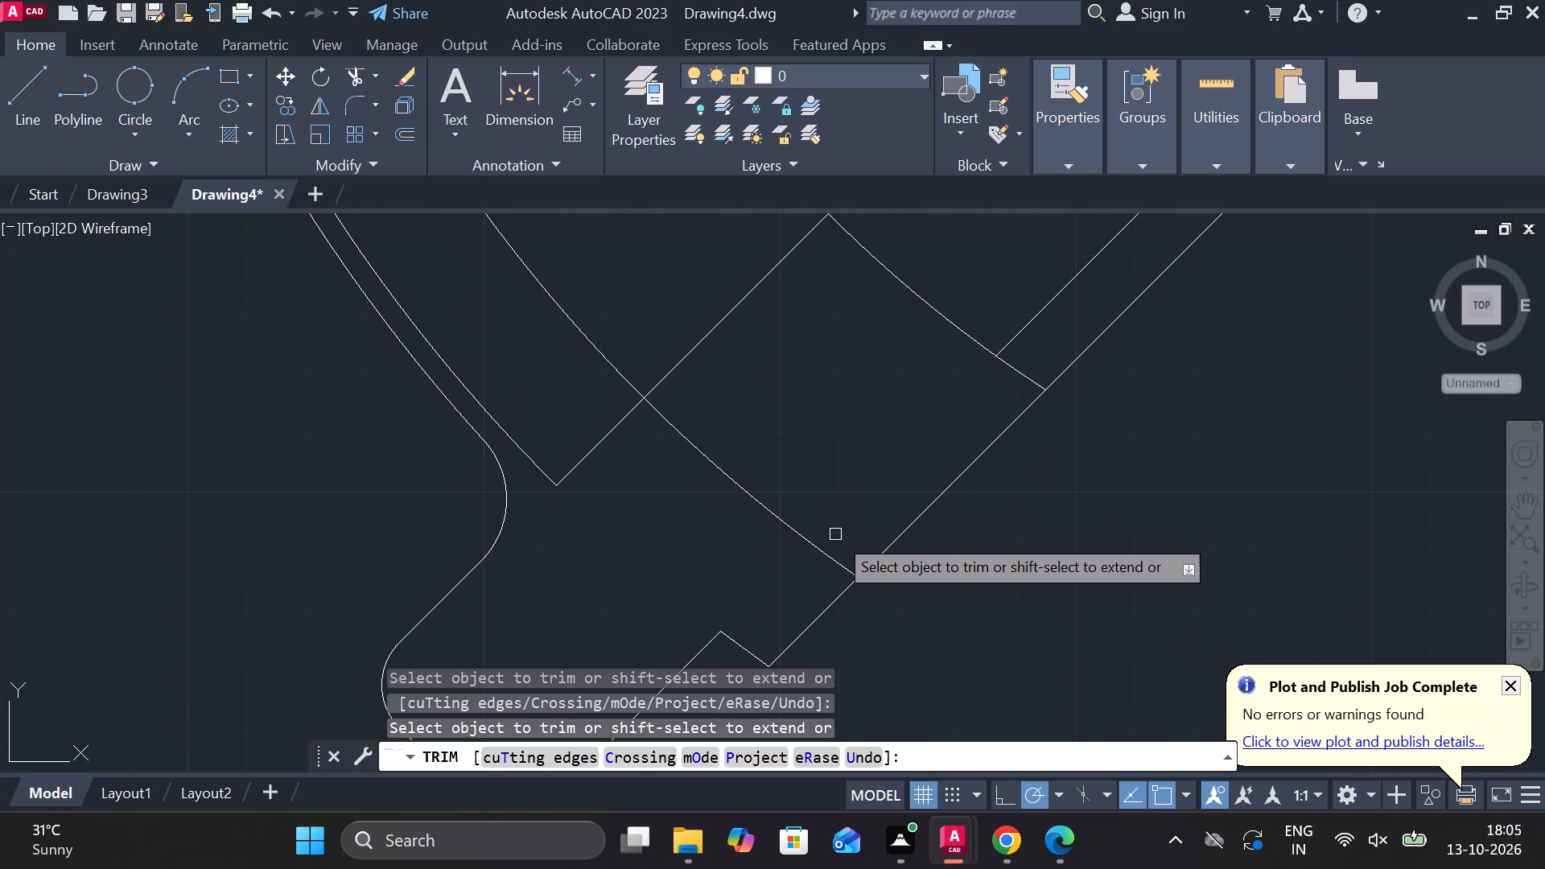
pyautogui.scroll(-2, 917, 483)
pyautogui.moveTo(964, 476); pyautogui.dragTo(908, 586, button='middle')
pyautogui.click(921, 509)
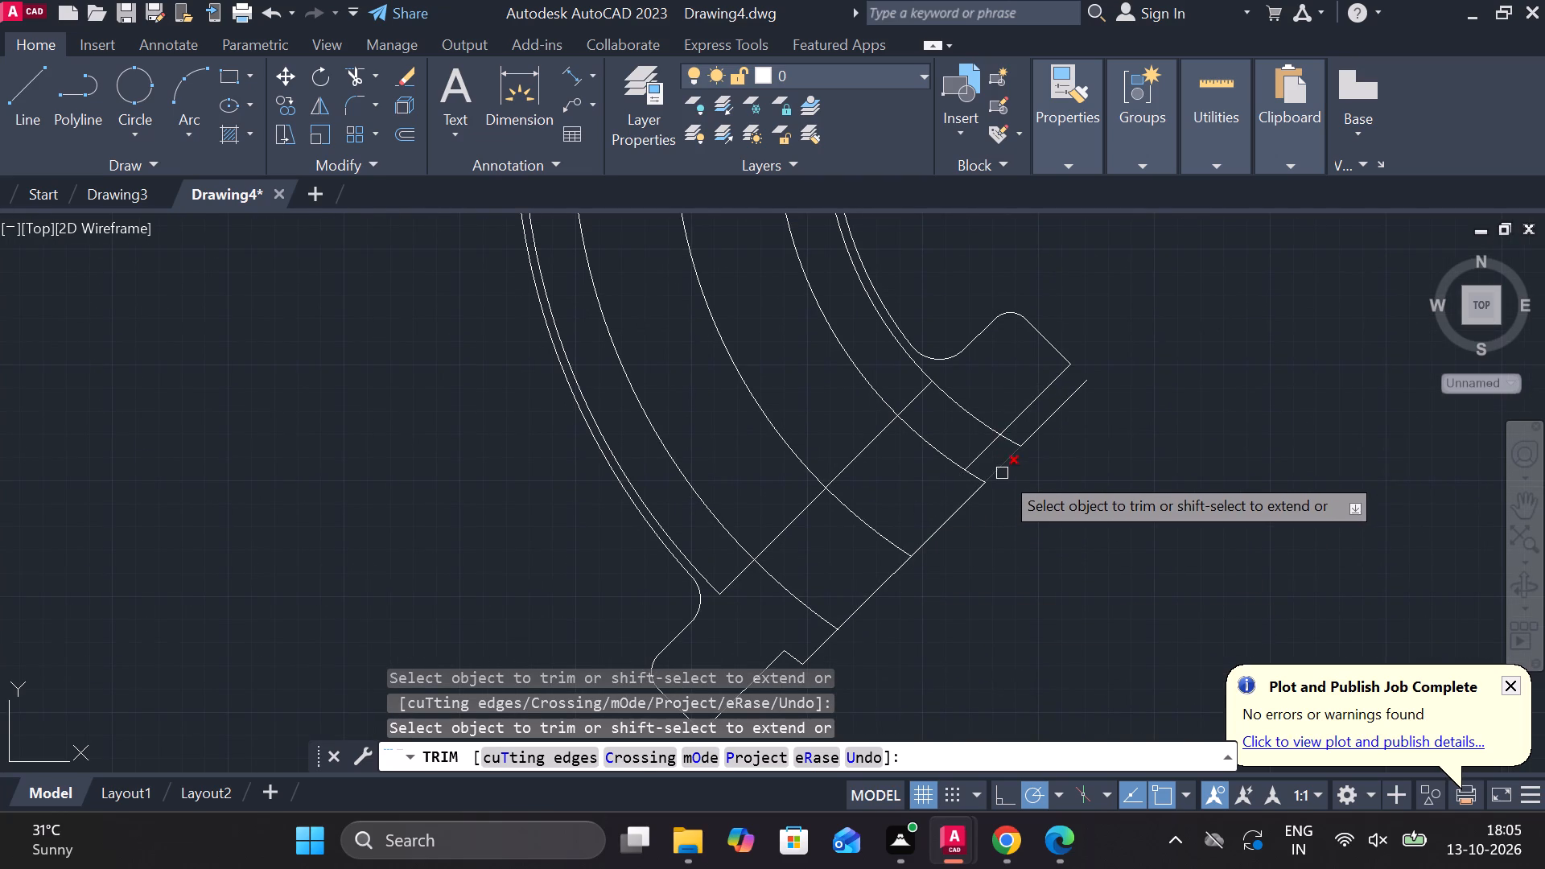
# Trim the offset line's upper overhang, the last outer-edge segment between the arcs, and the uppermost extended arc inside the strip.
pyautogui.click(1036, 433)
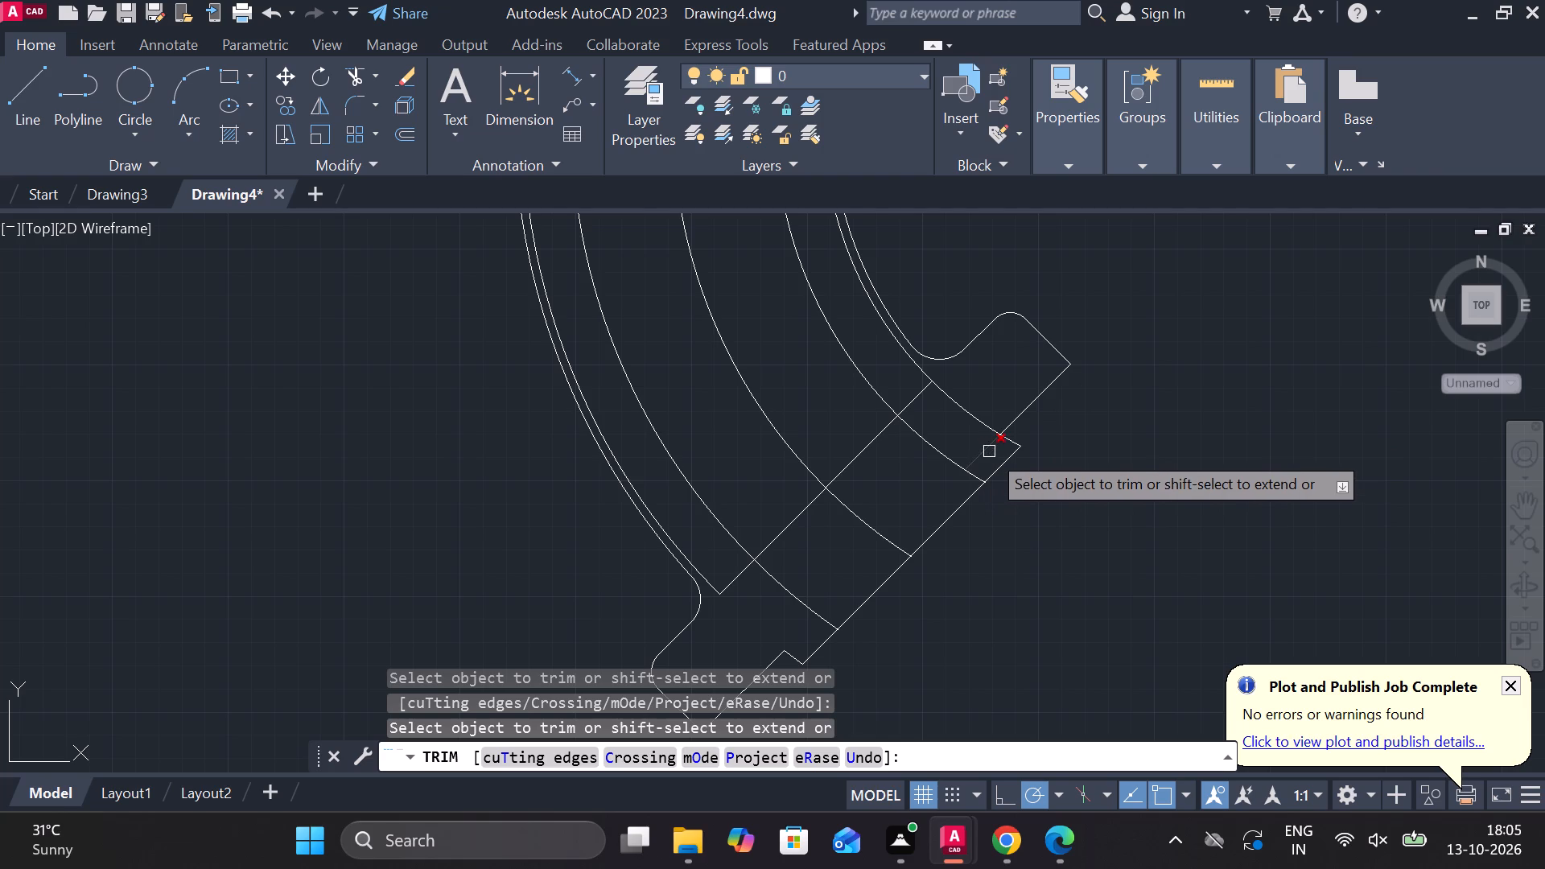
pyautogui.click(989, 451)
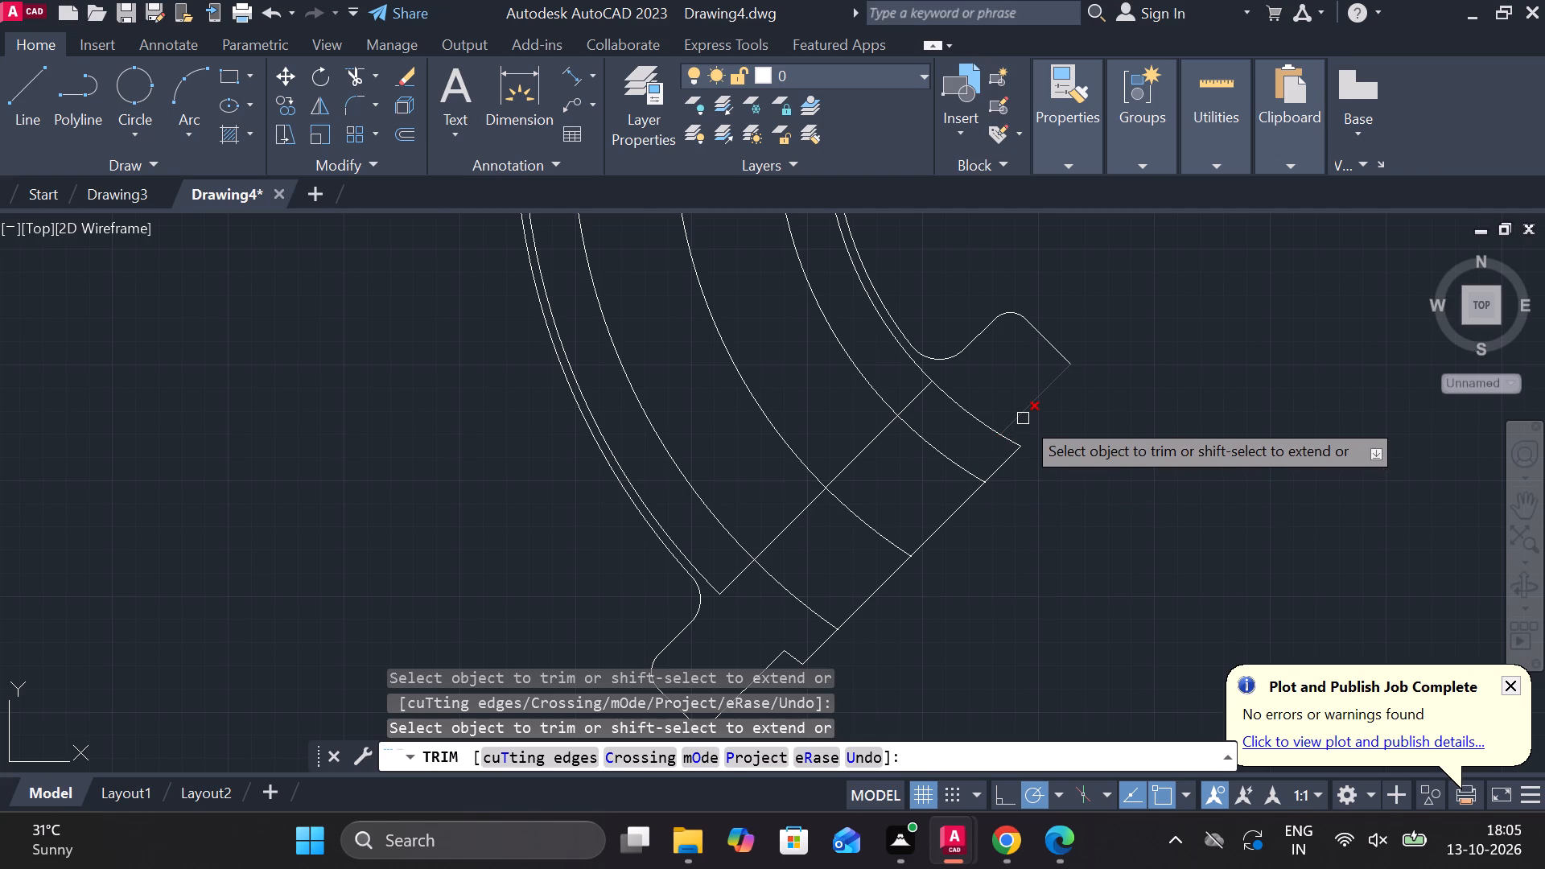
pyautogui.click(985, 427)
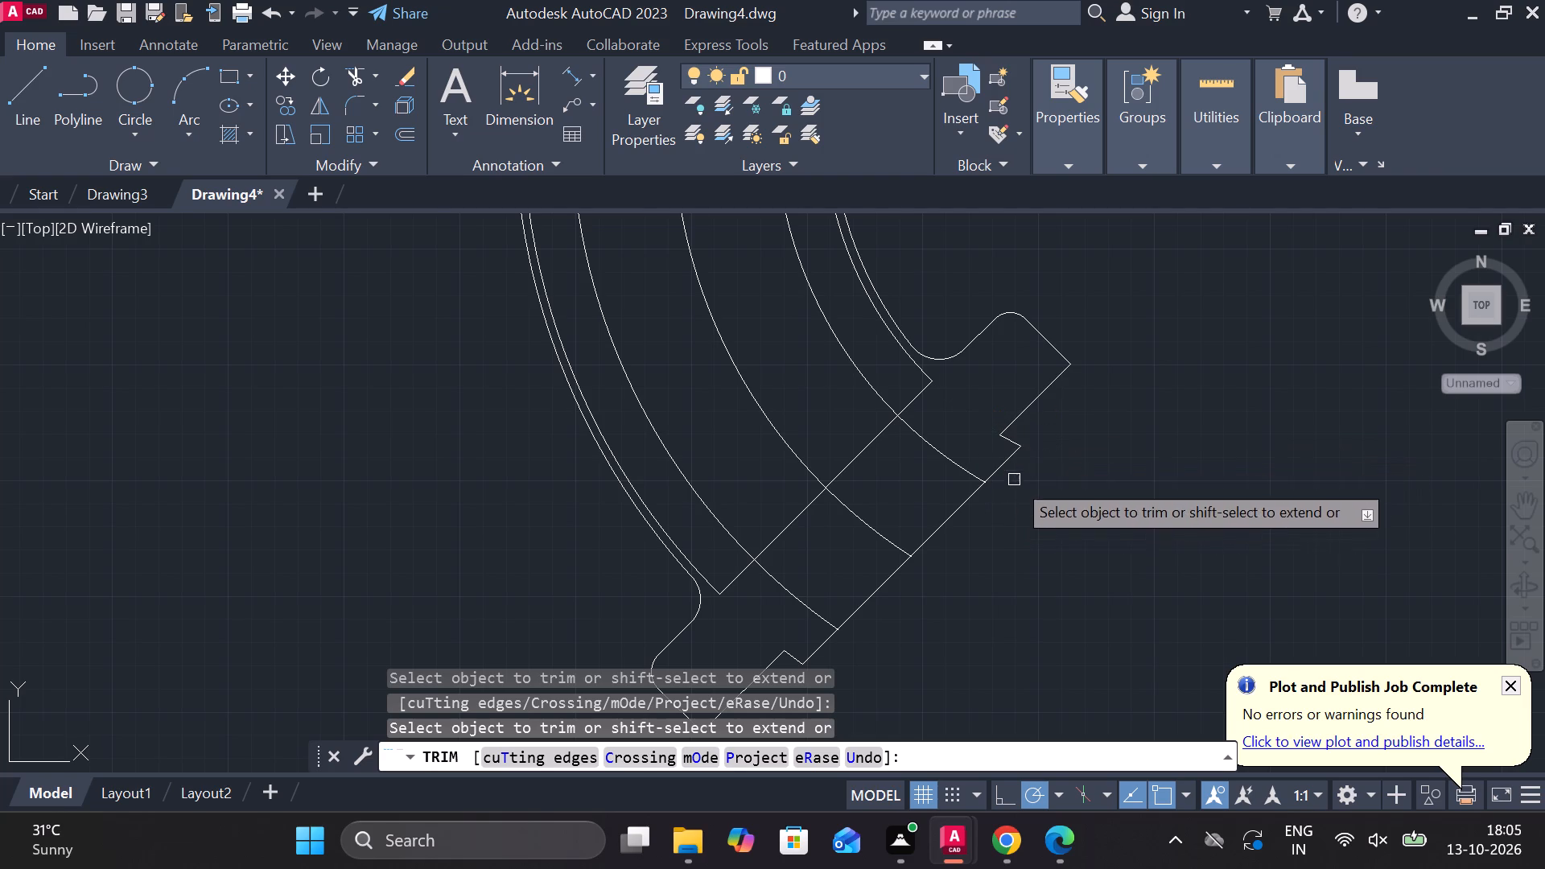
pyautogui.scroll(4, 1019, 439)
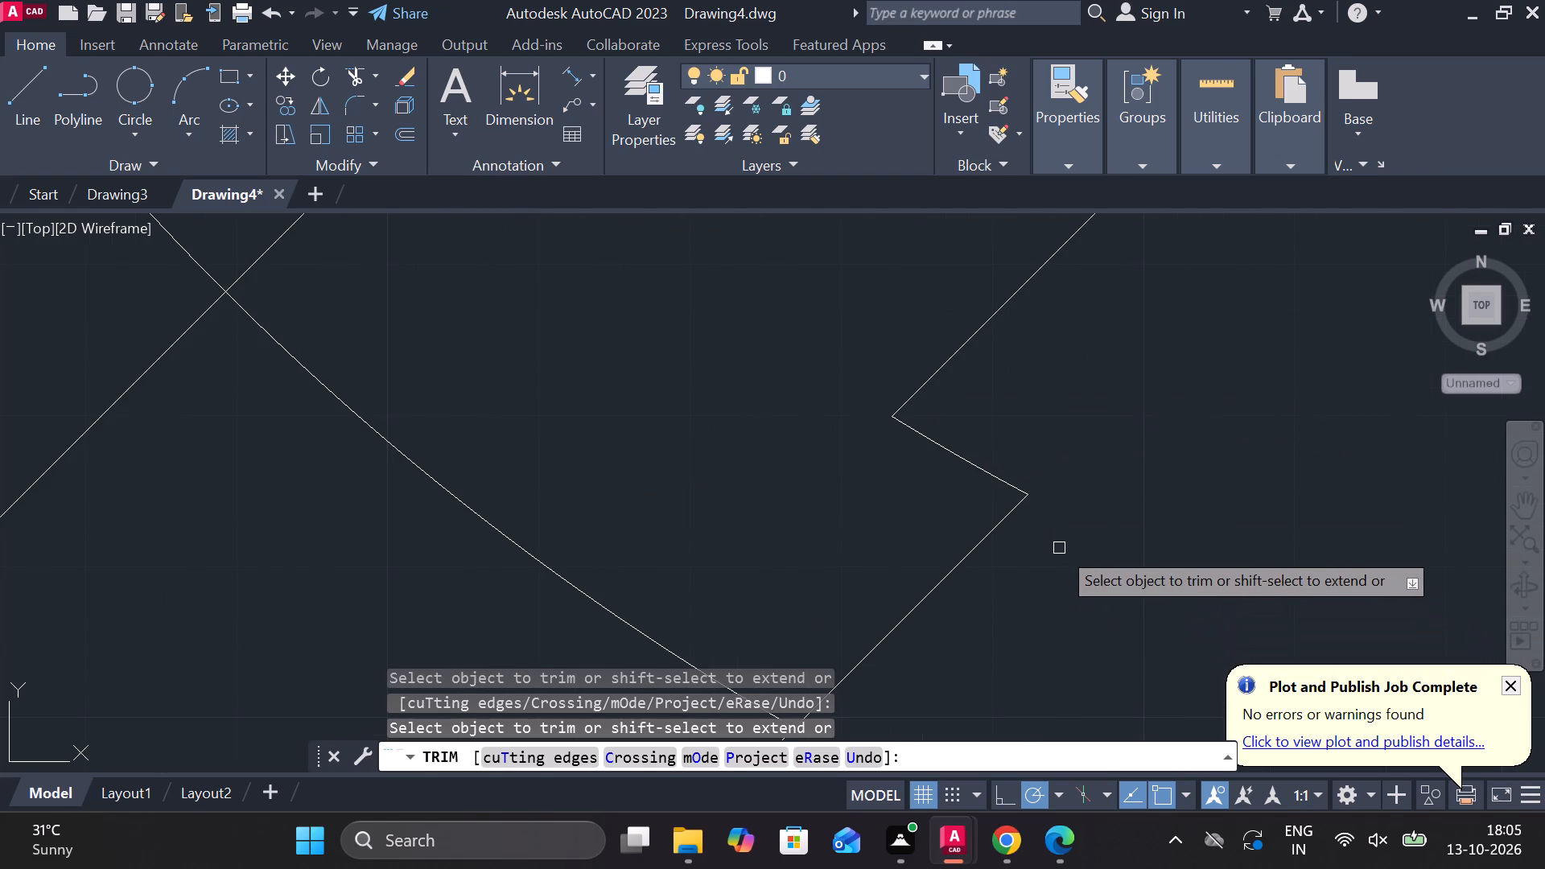
pyautogui.scroll(-3, 1052, 548)
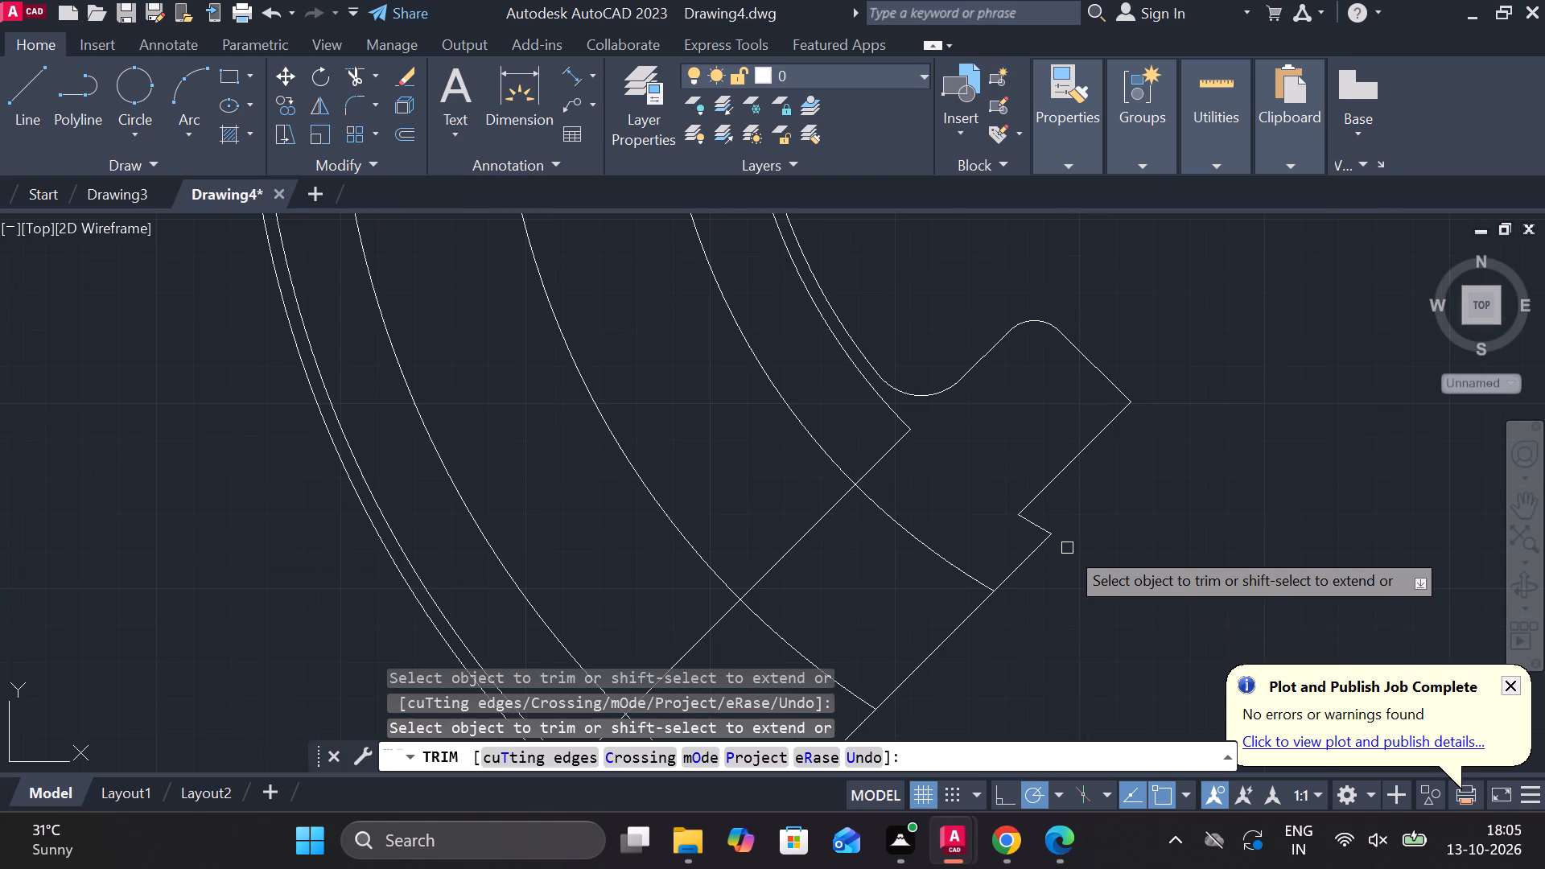
pyautogui.scroll(-3, 1021, 356)
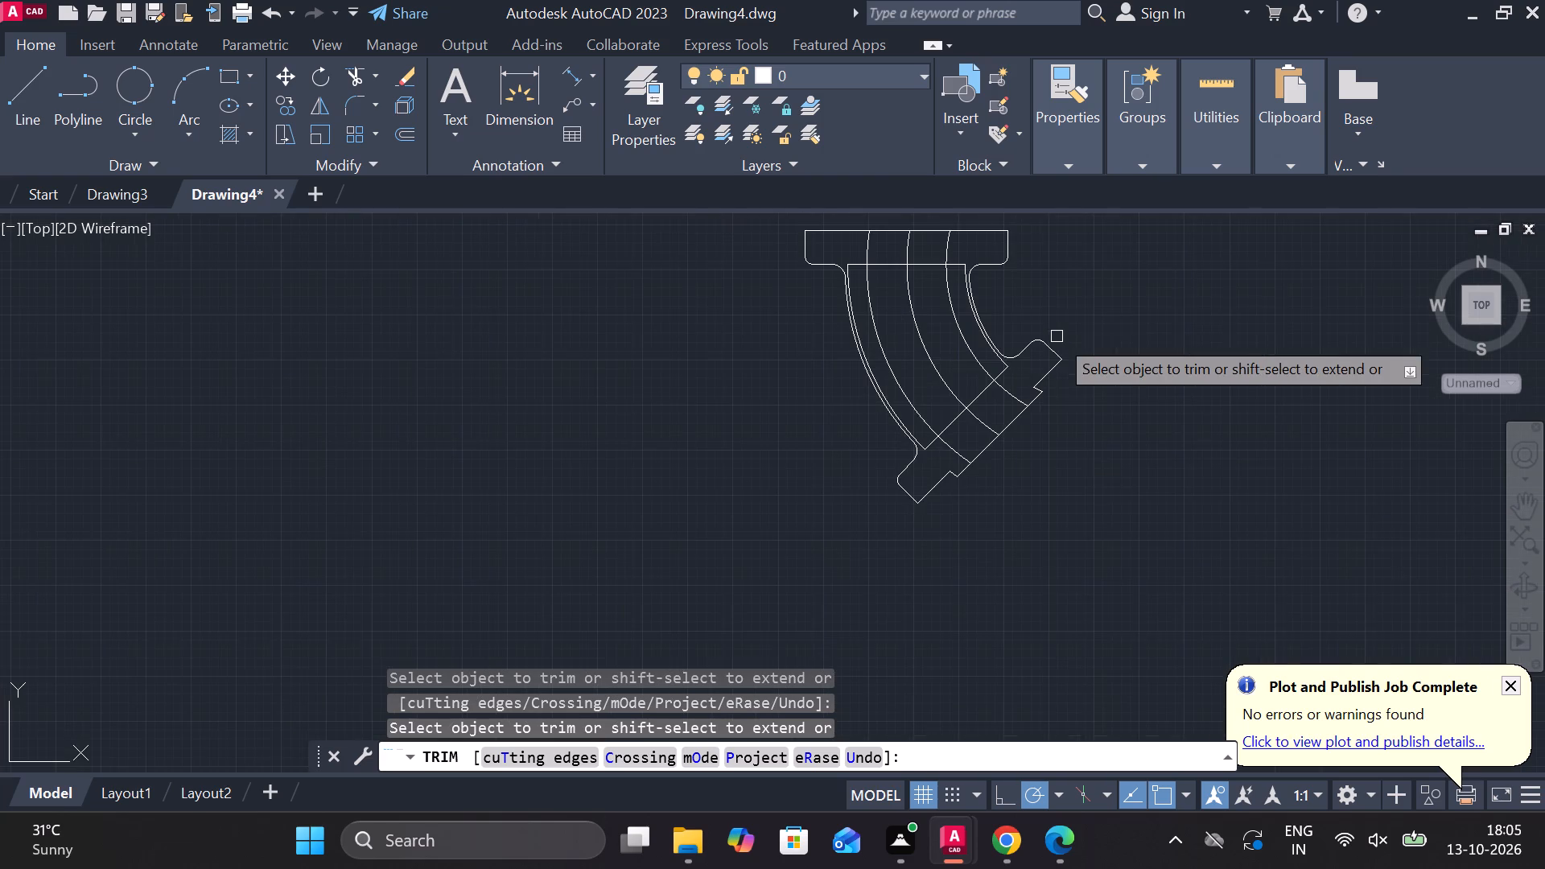
pyautogui.scroll(2, 1065, 307)
pyautogui.moveTo(1025, 546); pyautogui.dragTo(1058, 447, button='middle')
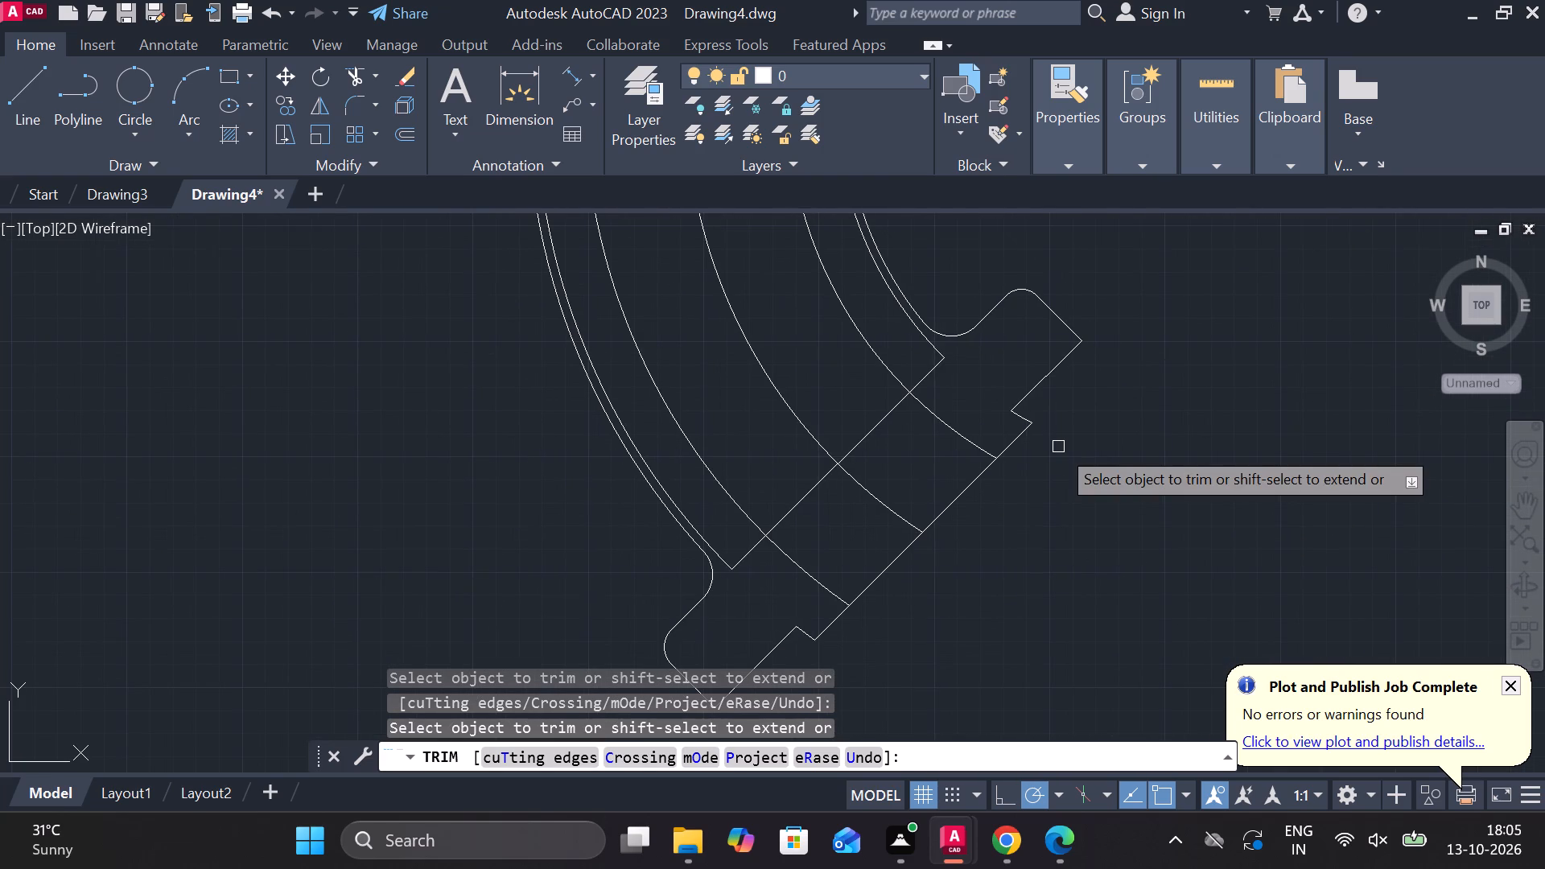
pyautogui.scroll(1, 1057, 447)
pyautogui.press('Escape')
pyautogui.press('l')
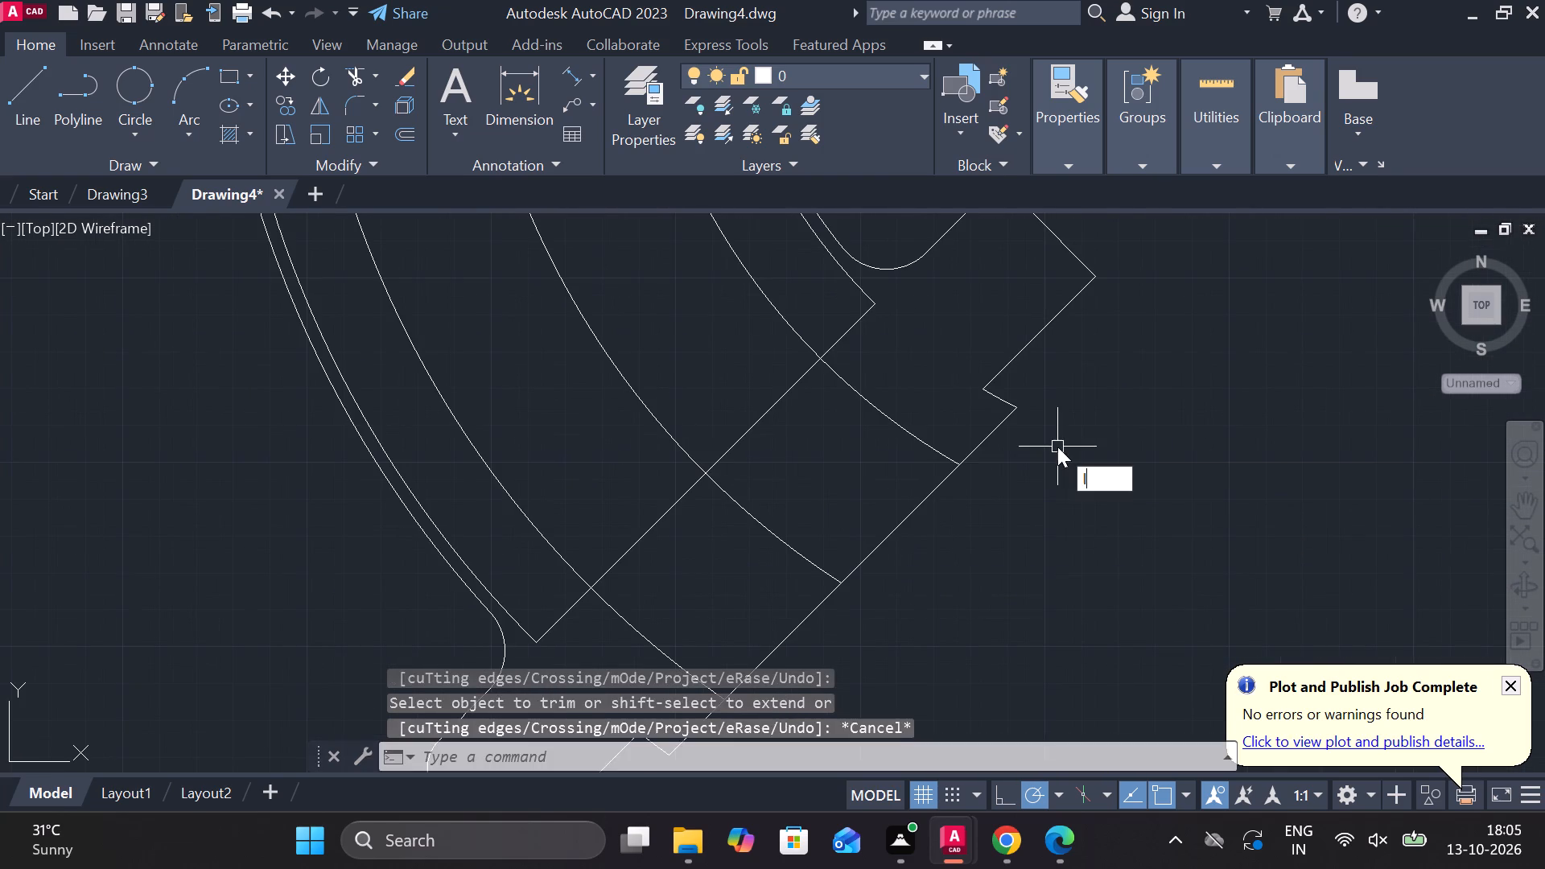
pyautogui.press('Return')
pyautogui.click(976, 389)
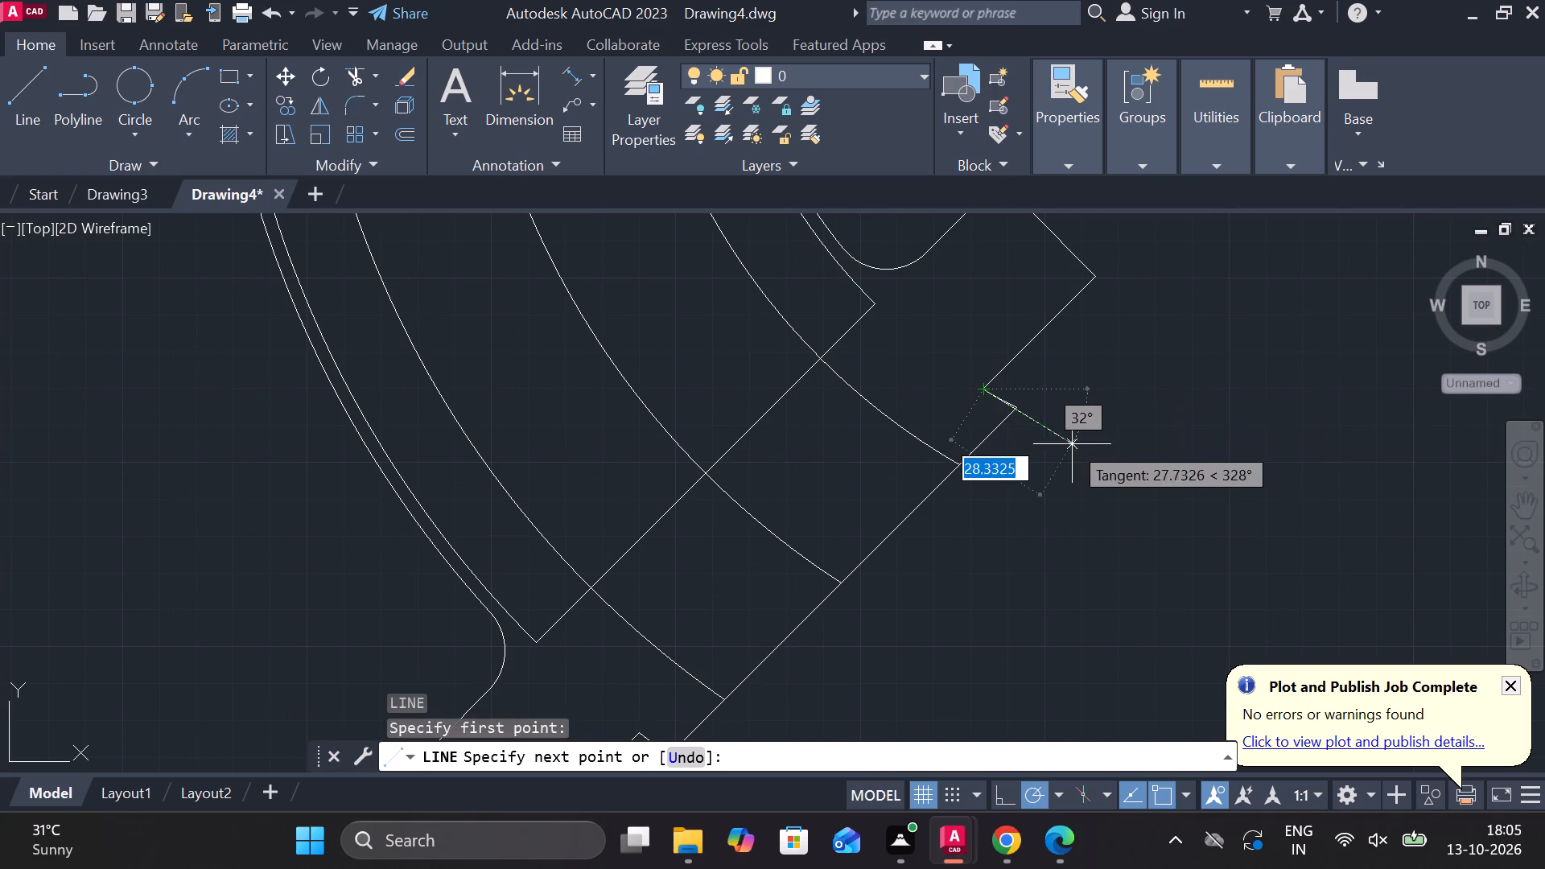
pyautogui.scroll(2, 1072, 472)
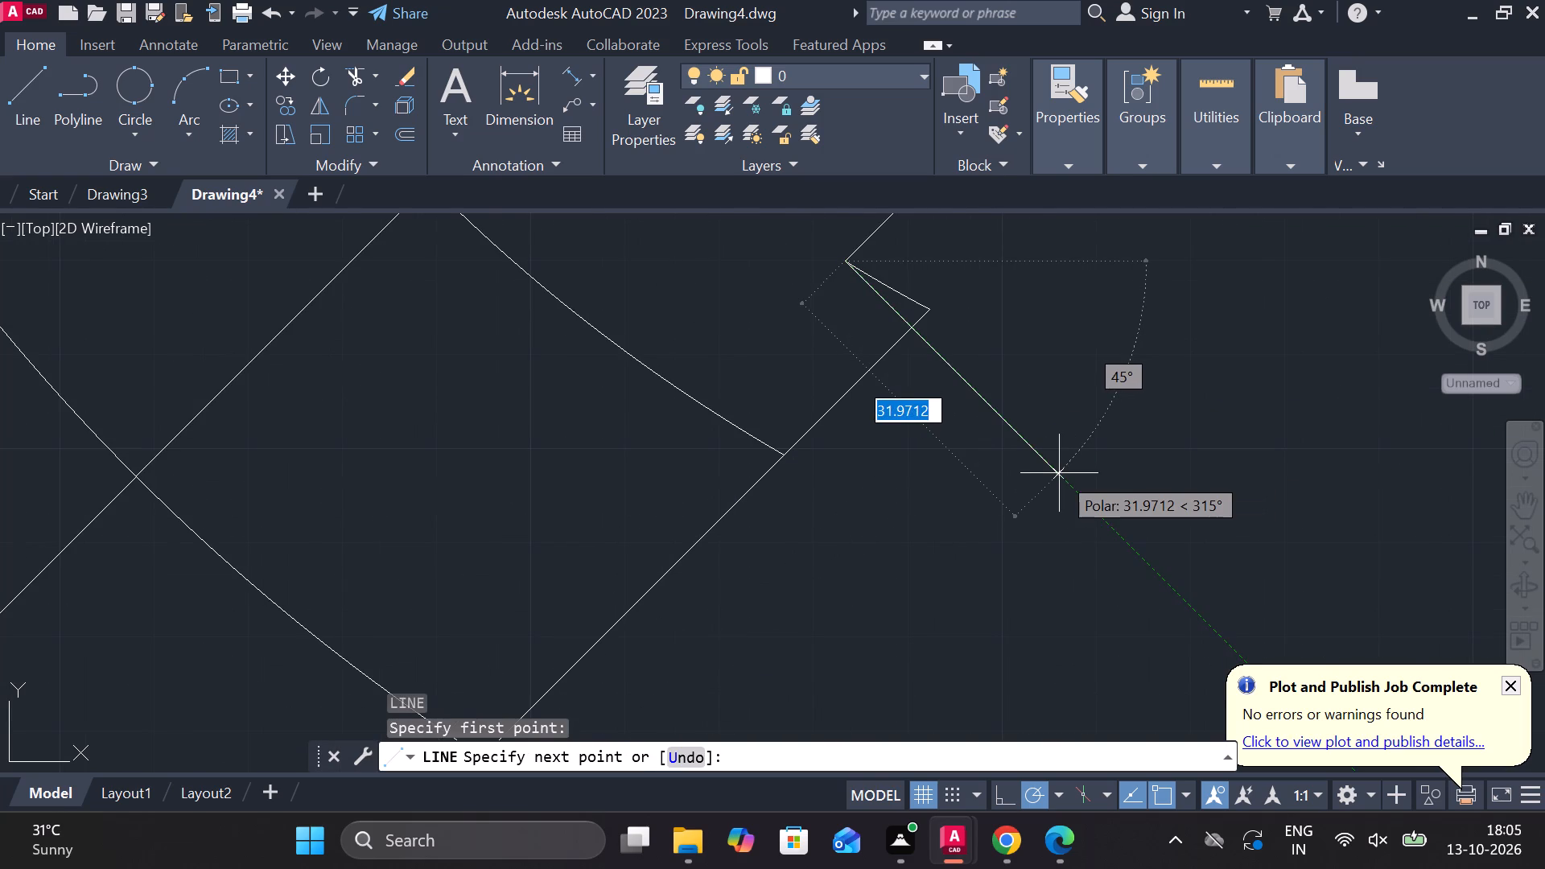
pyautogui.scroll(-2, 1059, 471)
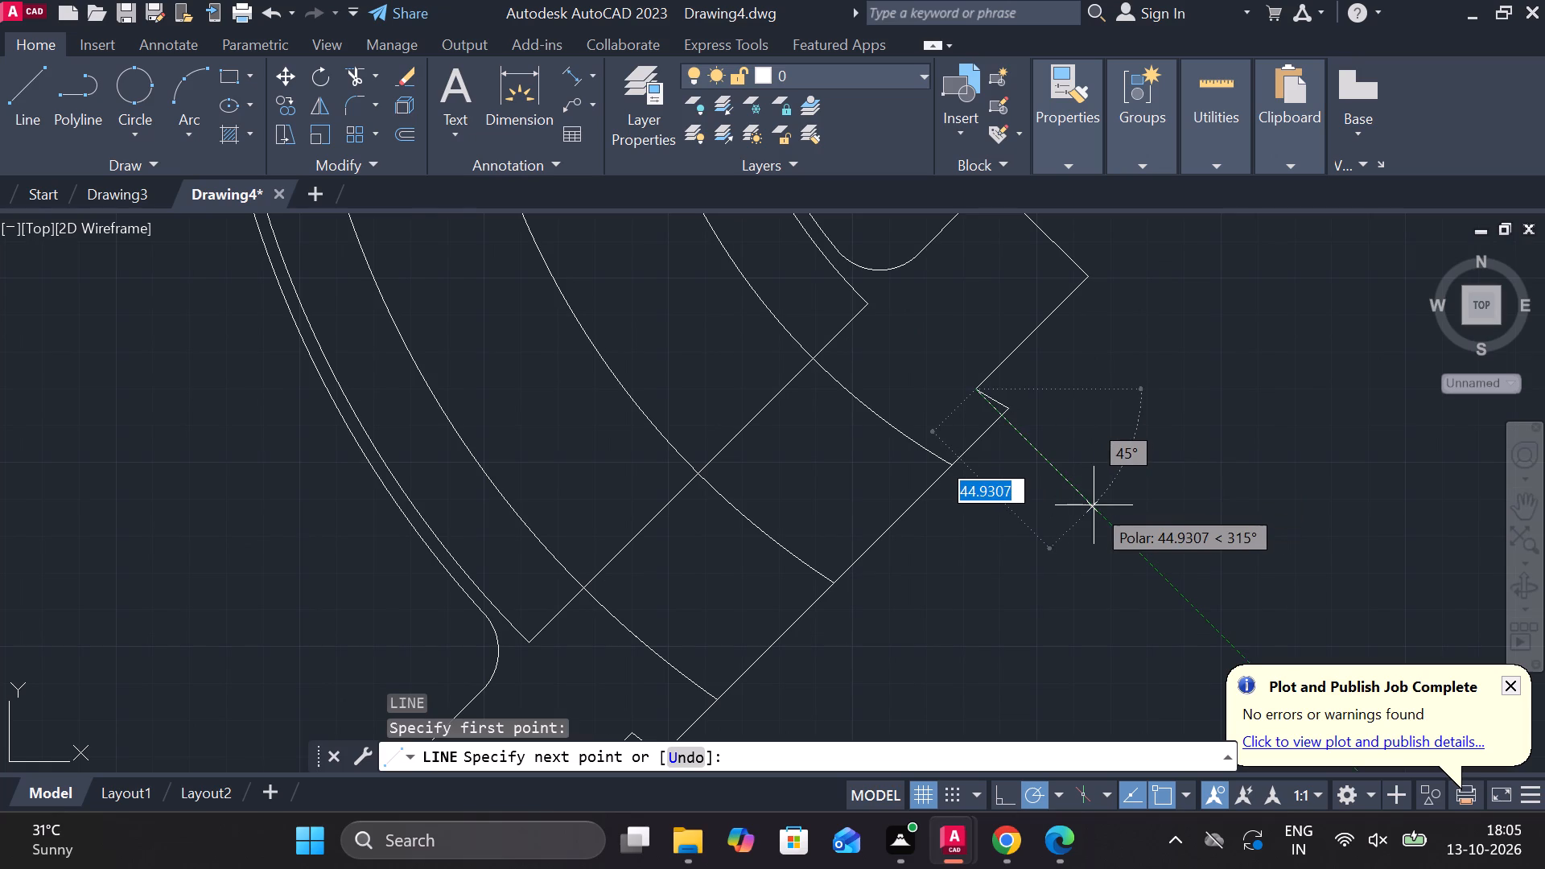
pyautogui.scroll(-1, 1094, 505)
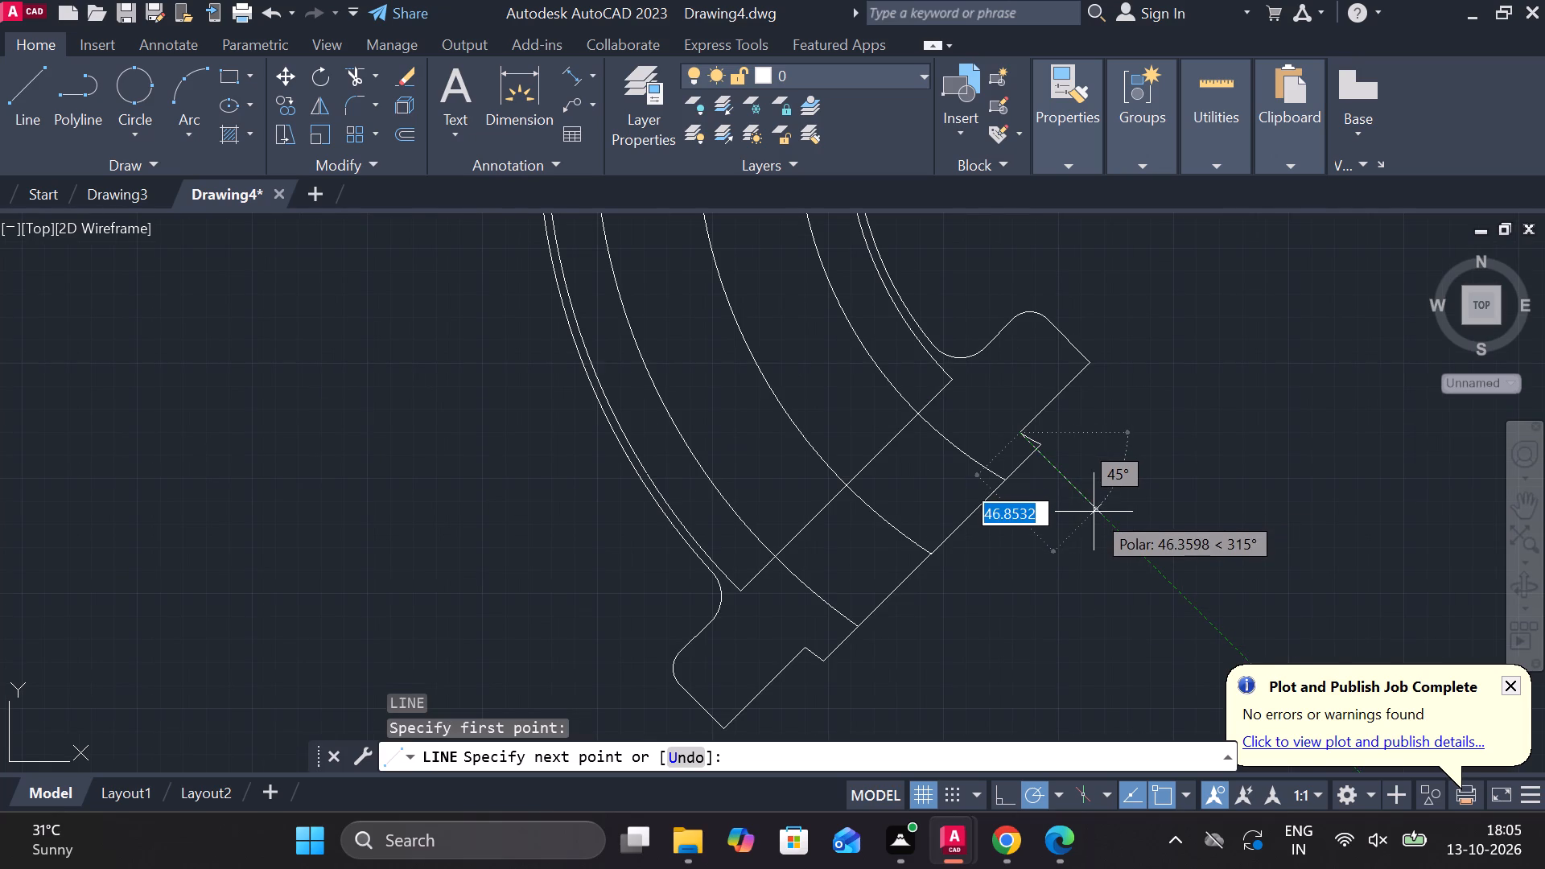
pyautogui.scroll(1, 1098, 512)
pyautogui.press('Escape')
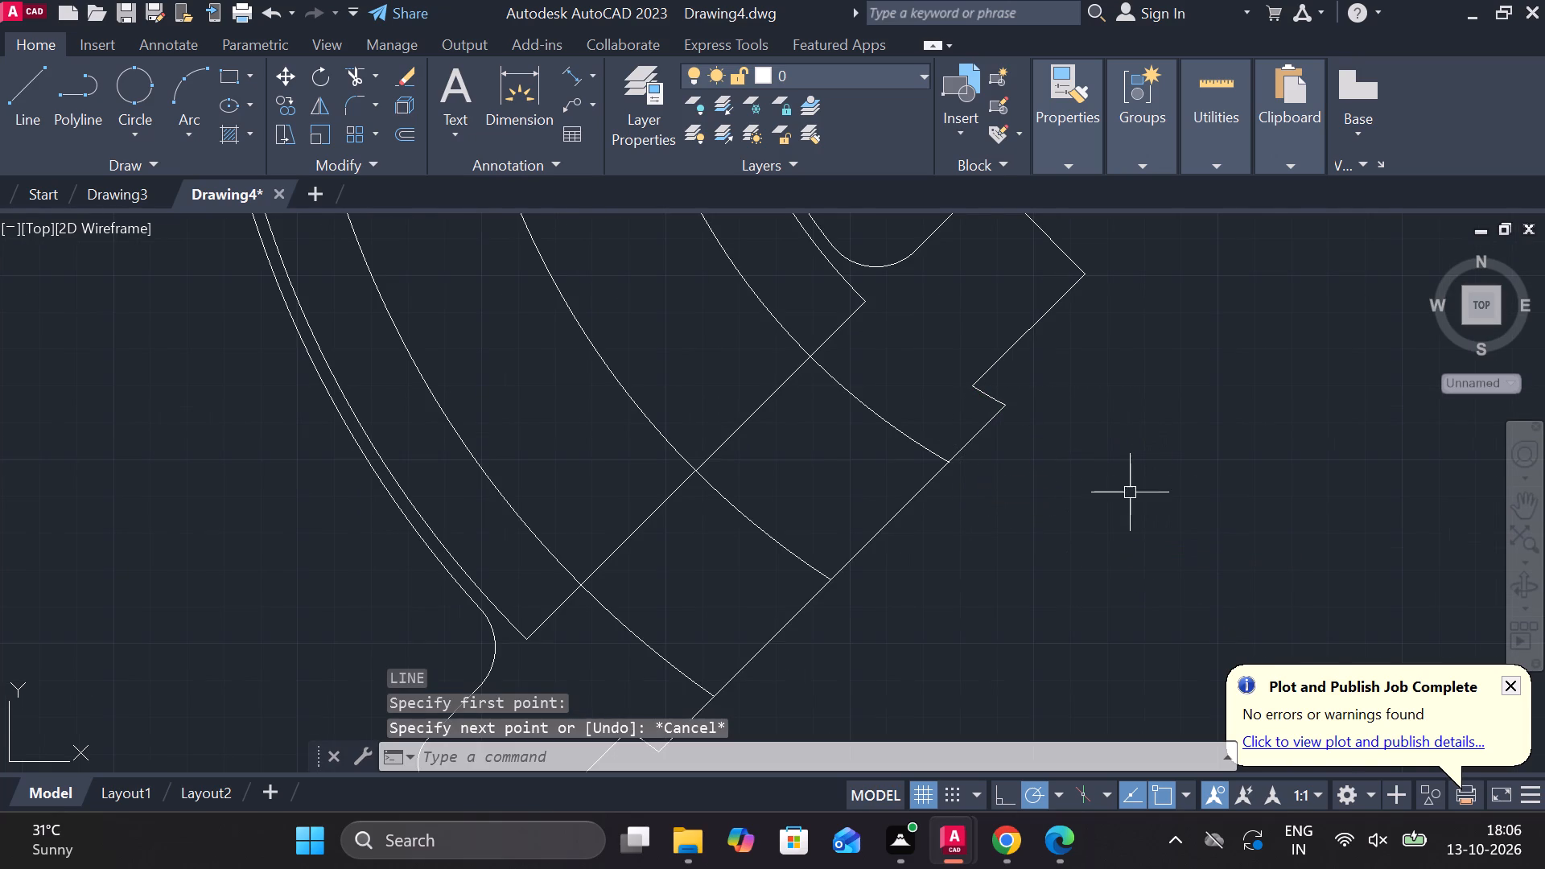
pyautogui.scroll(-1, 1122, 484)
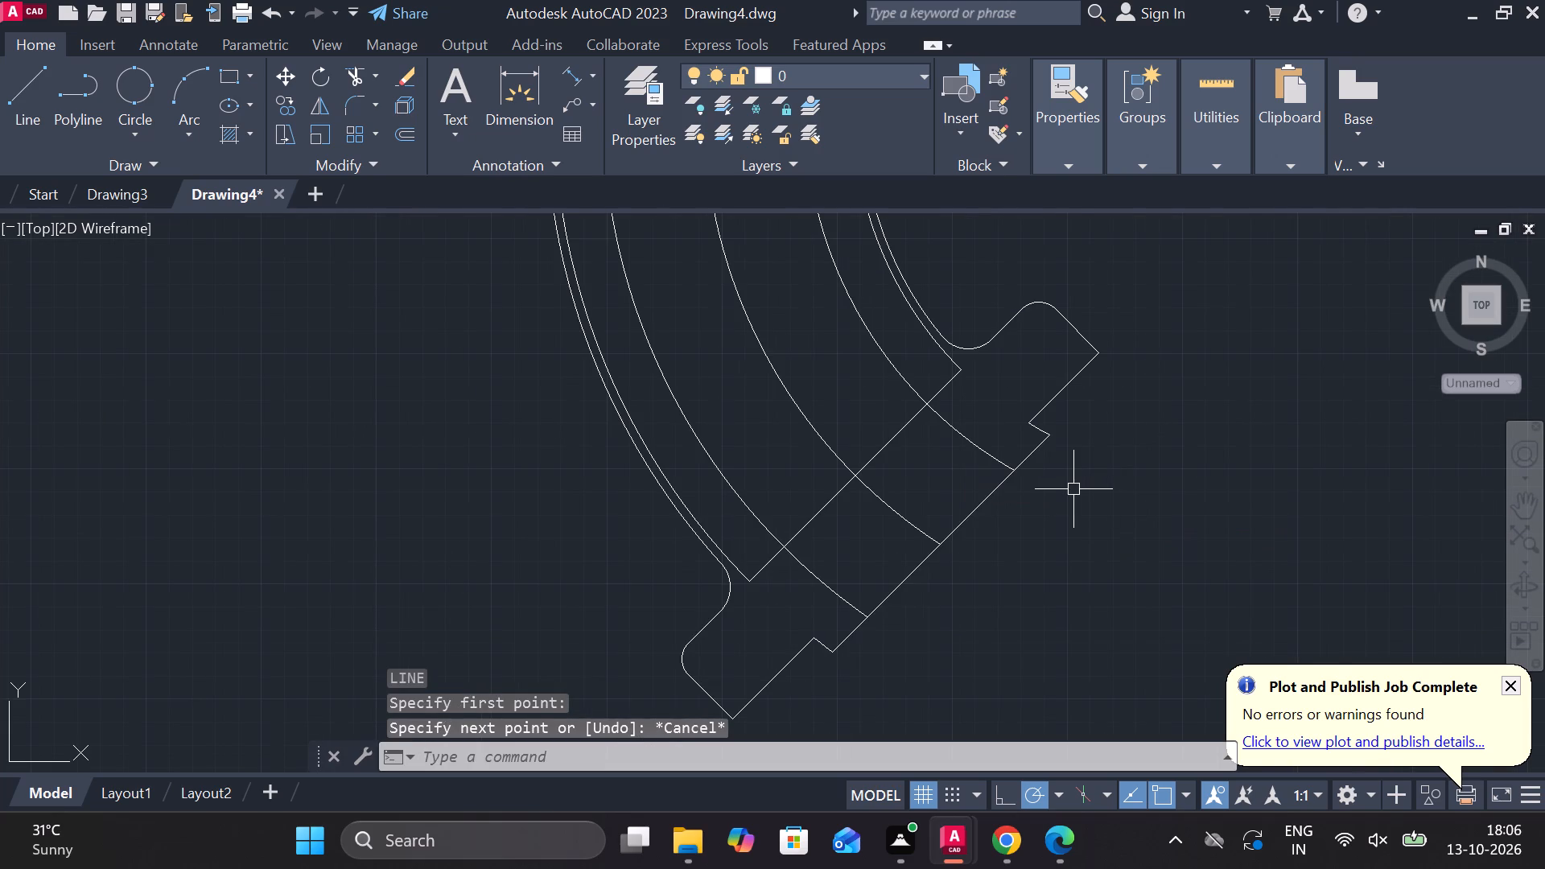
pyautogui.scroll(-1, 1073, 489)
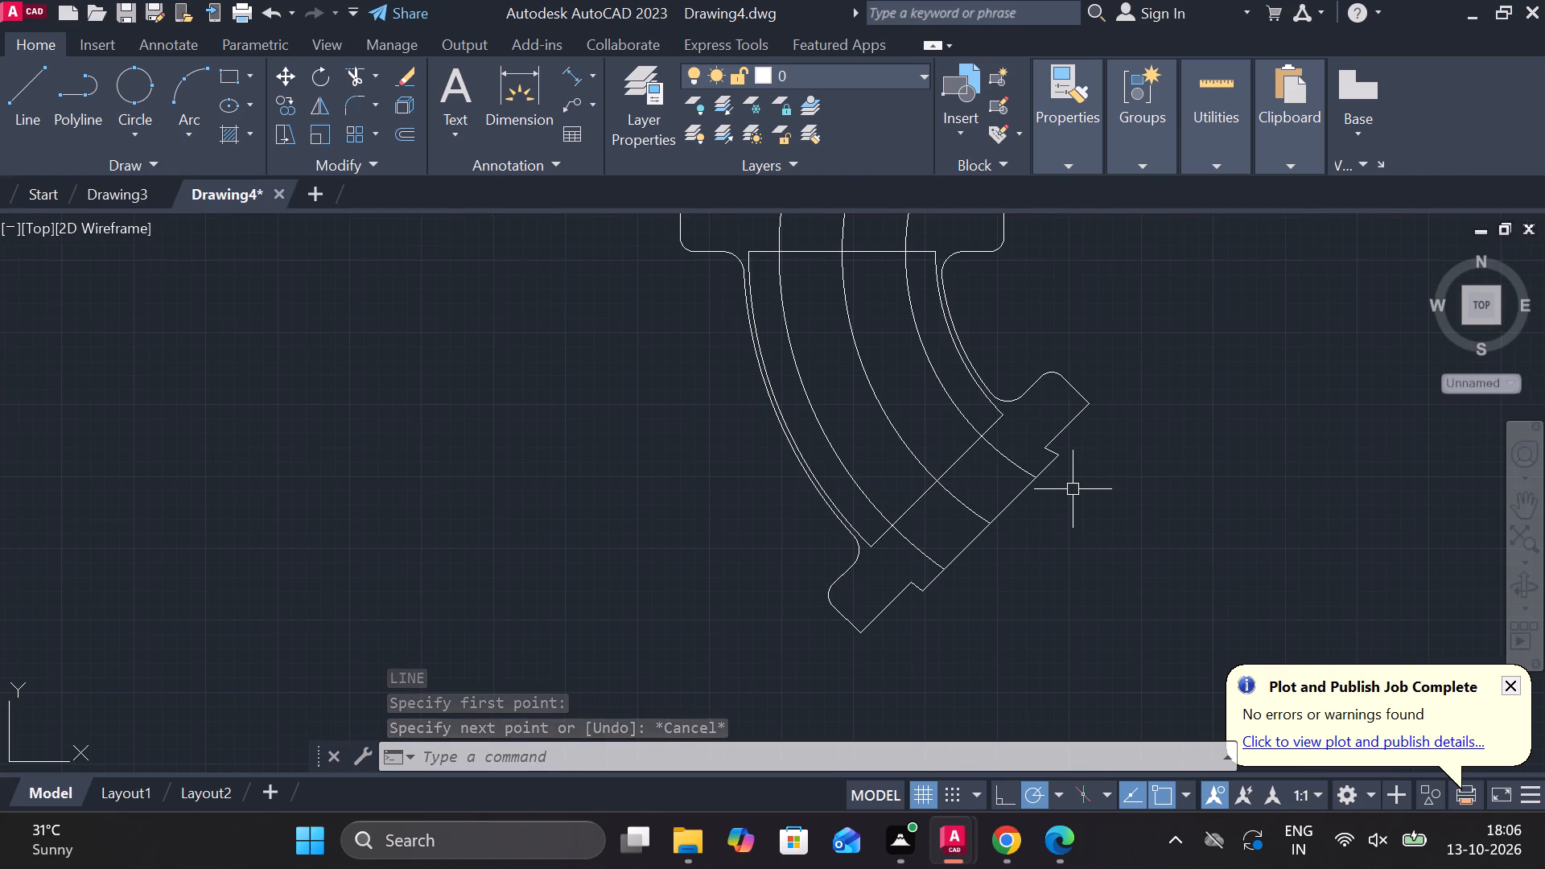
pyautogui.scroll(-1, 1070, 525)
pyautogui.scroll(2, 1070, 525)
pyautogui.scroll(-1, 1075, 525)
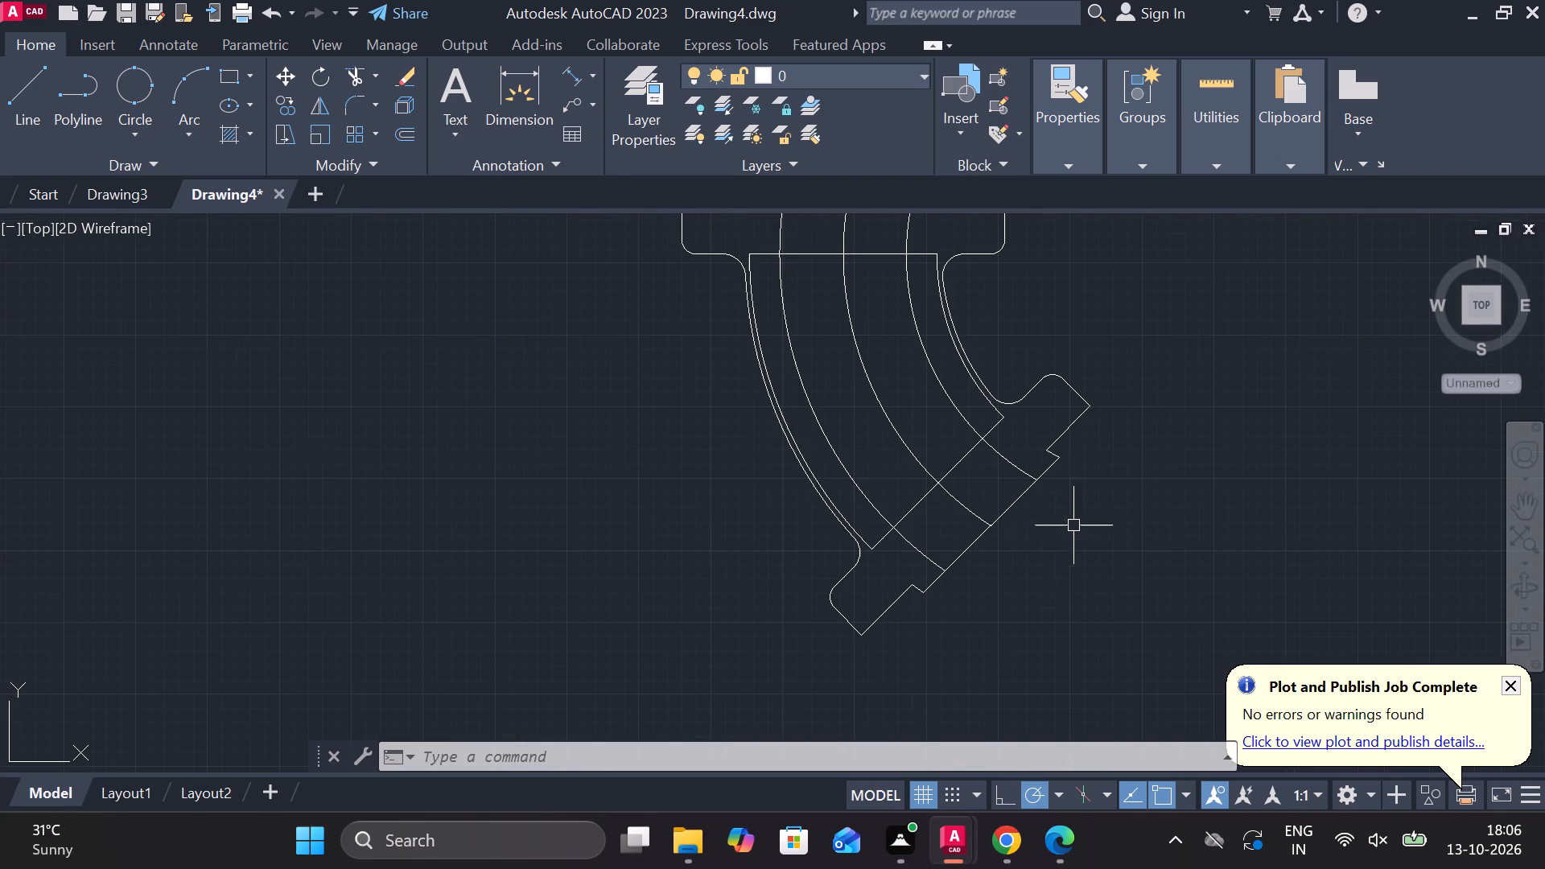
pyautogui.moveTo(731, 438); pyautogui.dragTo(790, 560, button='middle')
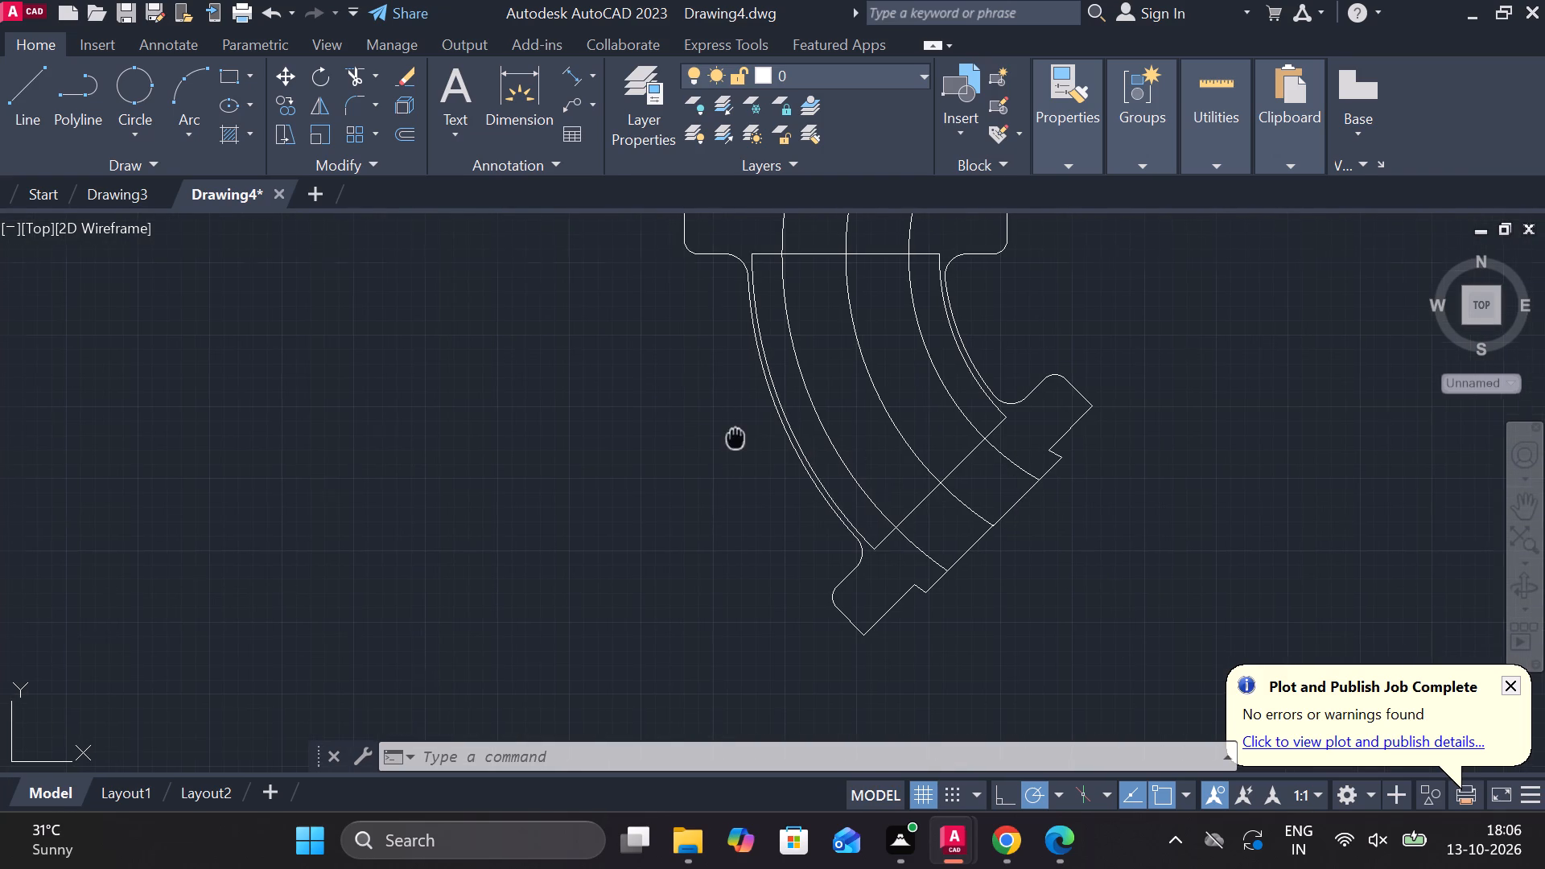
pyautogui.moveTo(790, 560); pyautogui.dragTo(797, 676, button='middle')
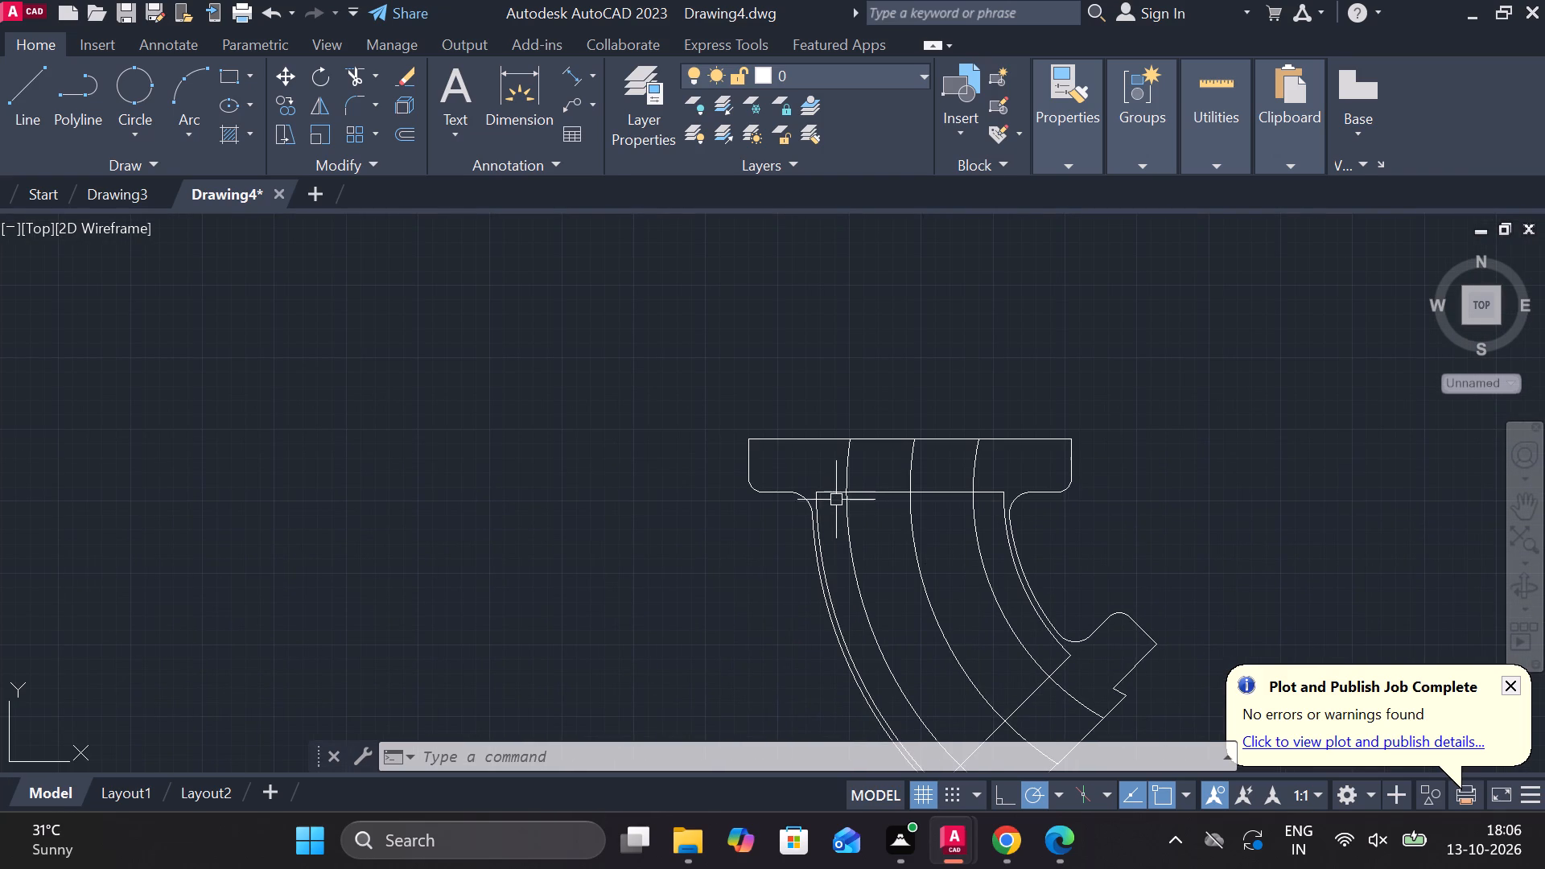
# Erase the horizontal line closing the rectangle's bottom between the two fillets.
pyautogui.click(830, 493)
pyautogui.write('e')
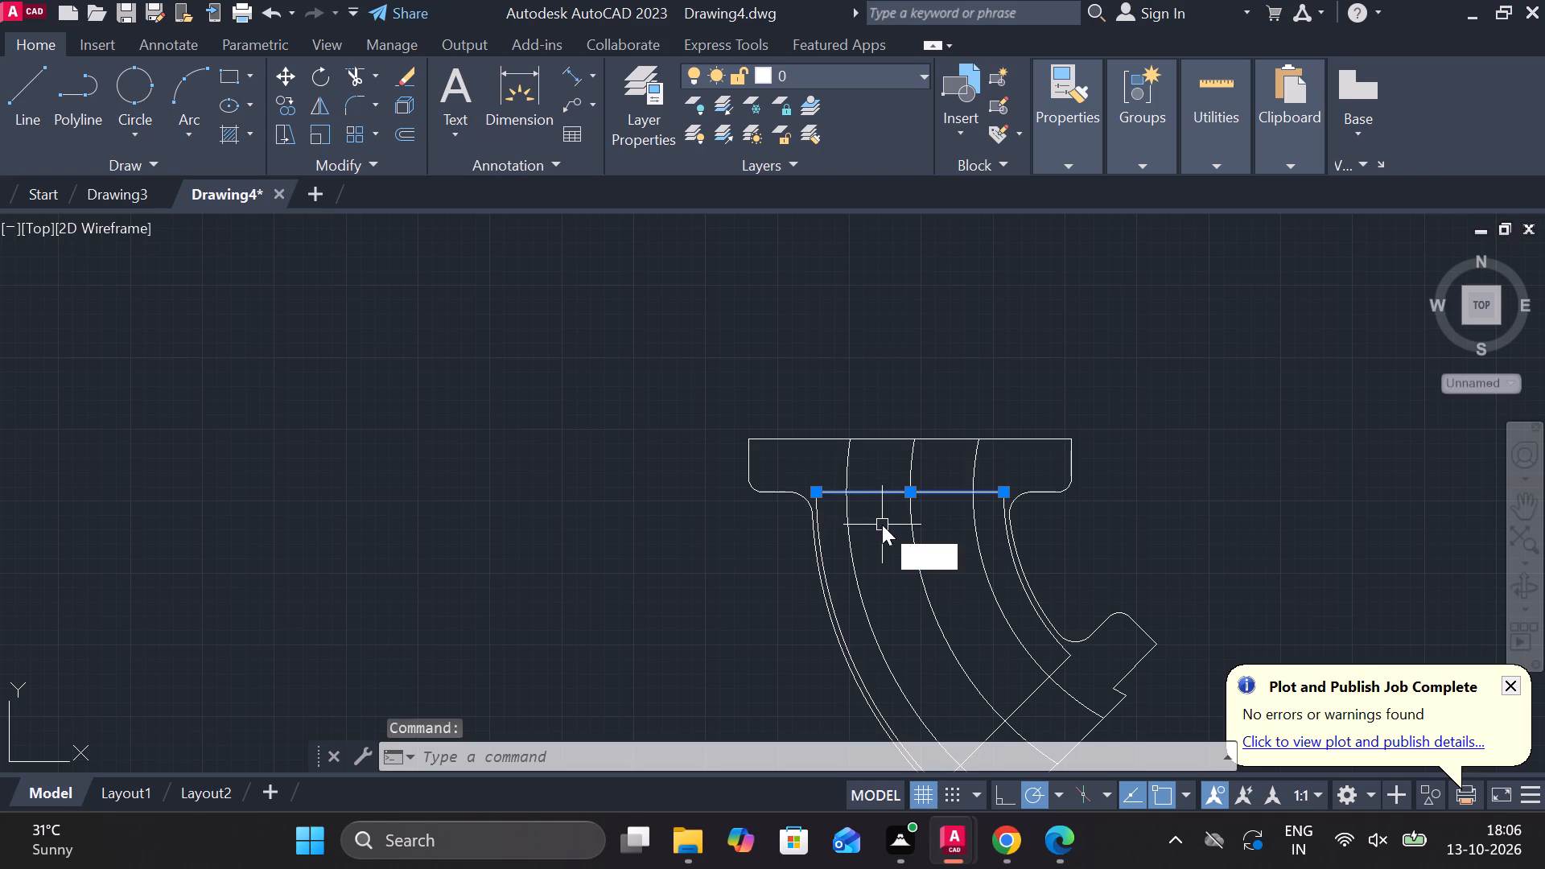
pyautogui.press('space')
# Erase the two redundant arcs running just inside the figure's outermost side arcs.
pyautogui.scroll(3, 805, 506)
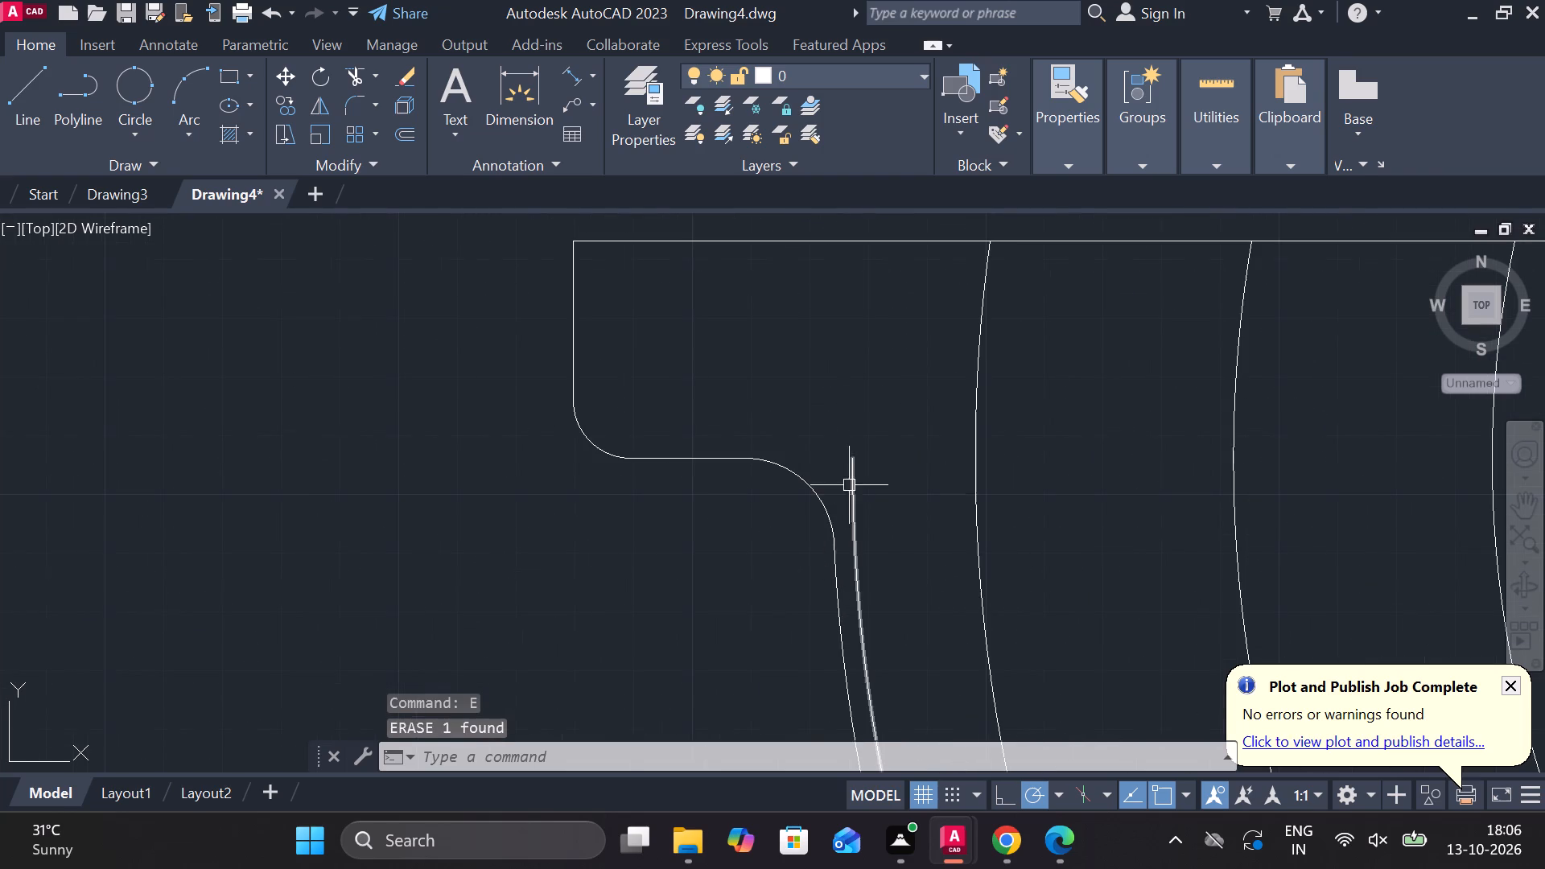
pyautogui.click(855, 481)
pyautogui.scroll(-3, 856, 492)
pyautogui.scroll(3, 1080, 486)
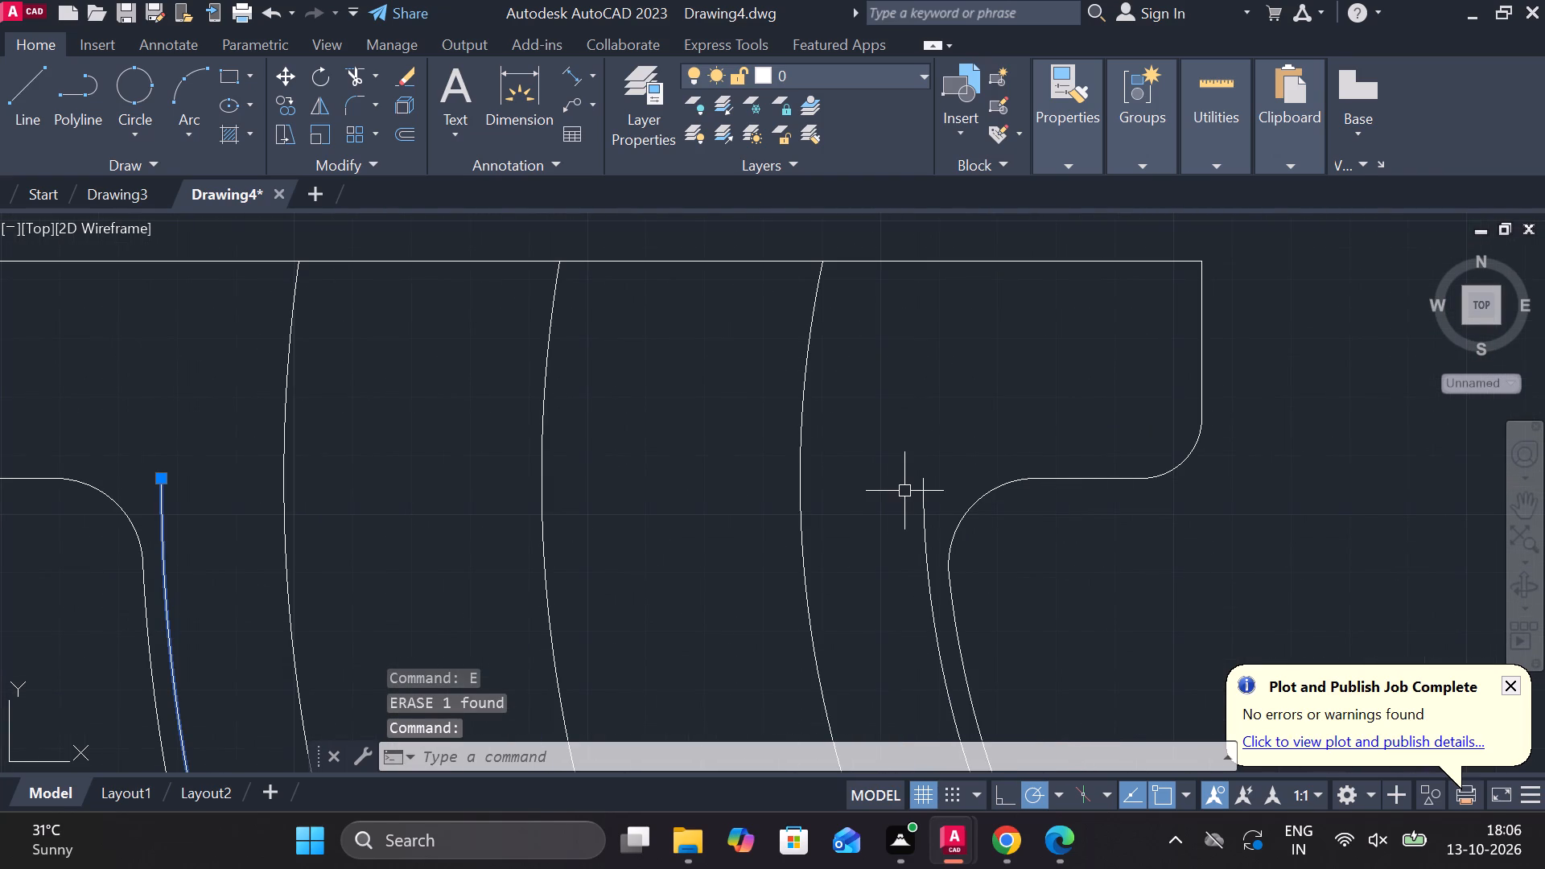
pyautogui.click(926, 508)
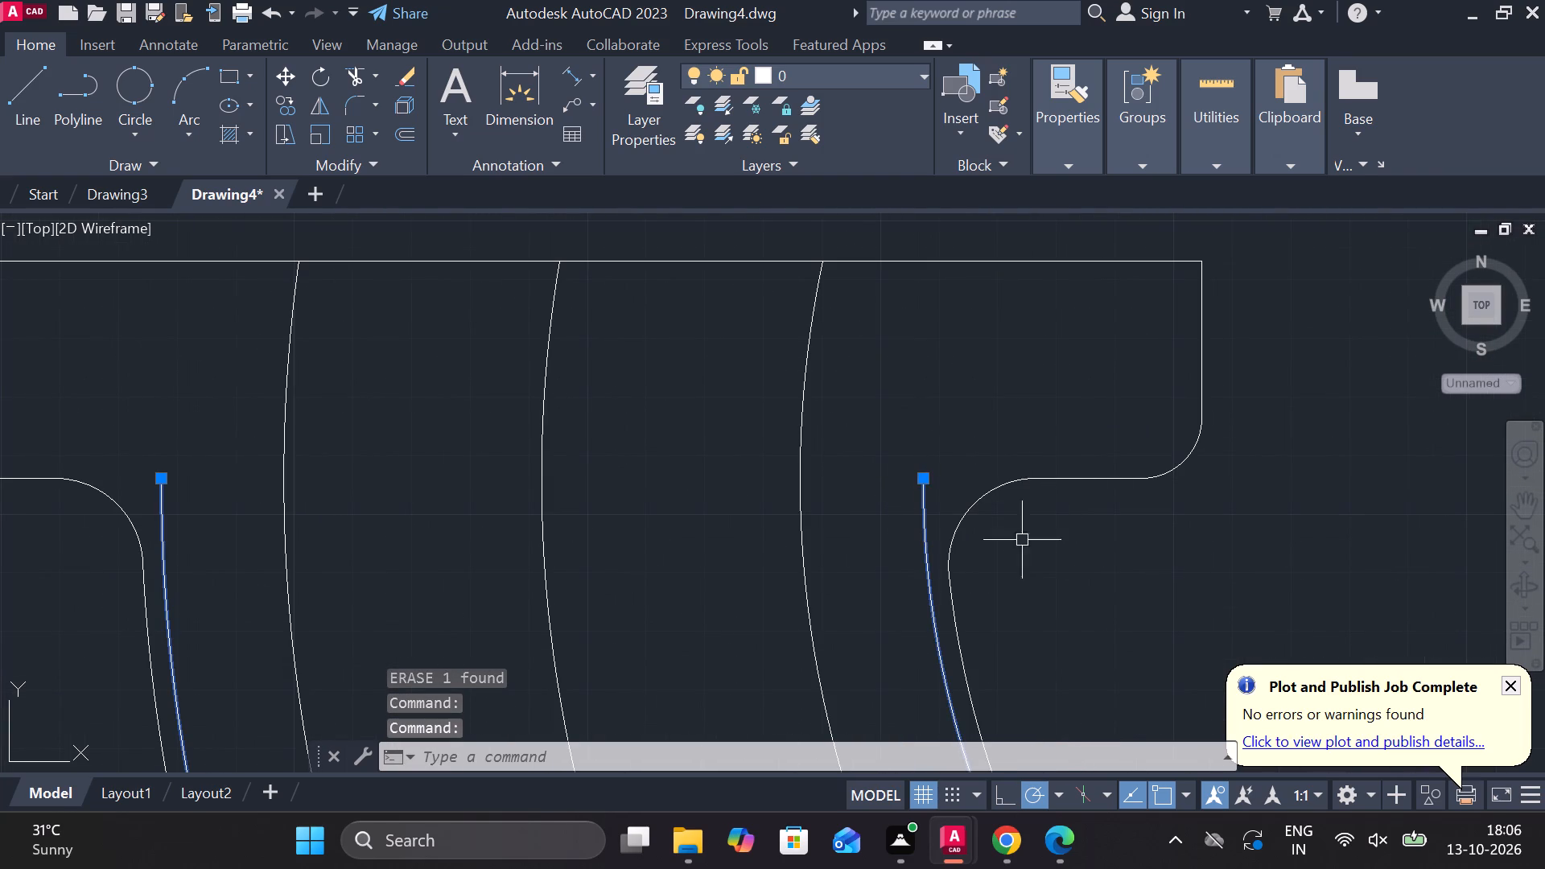
pyautogui.write('e')
pyautogui.press('space')
pyautogui.scroll(-3, 1098, 612)
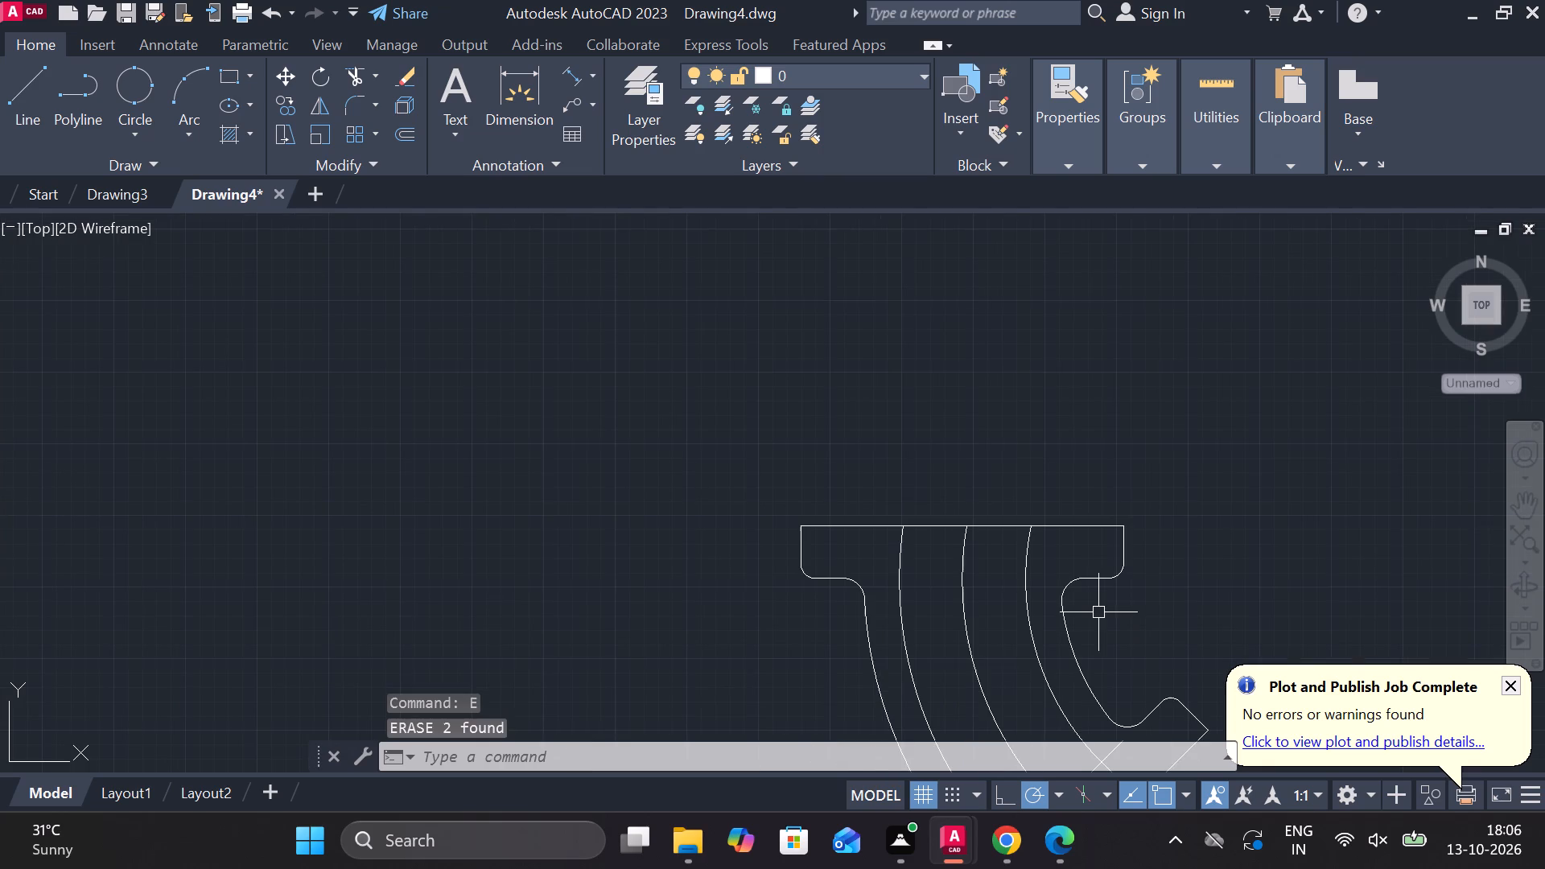
# Erase the strip's inner diagonal edge line that crosses the three middle arcs.
pyautogui.moveTo(1178, 624); pyautogui.dragTo(1103, 455, button='middle')
pyautogui.moveTo(1125, 640); pyautogui.dragTo(1106, 528, button='middle')
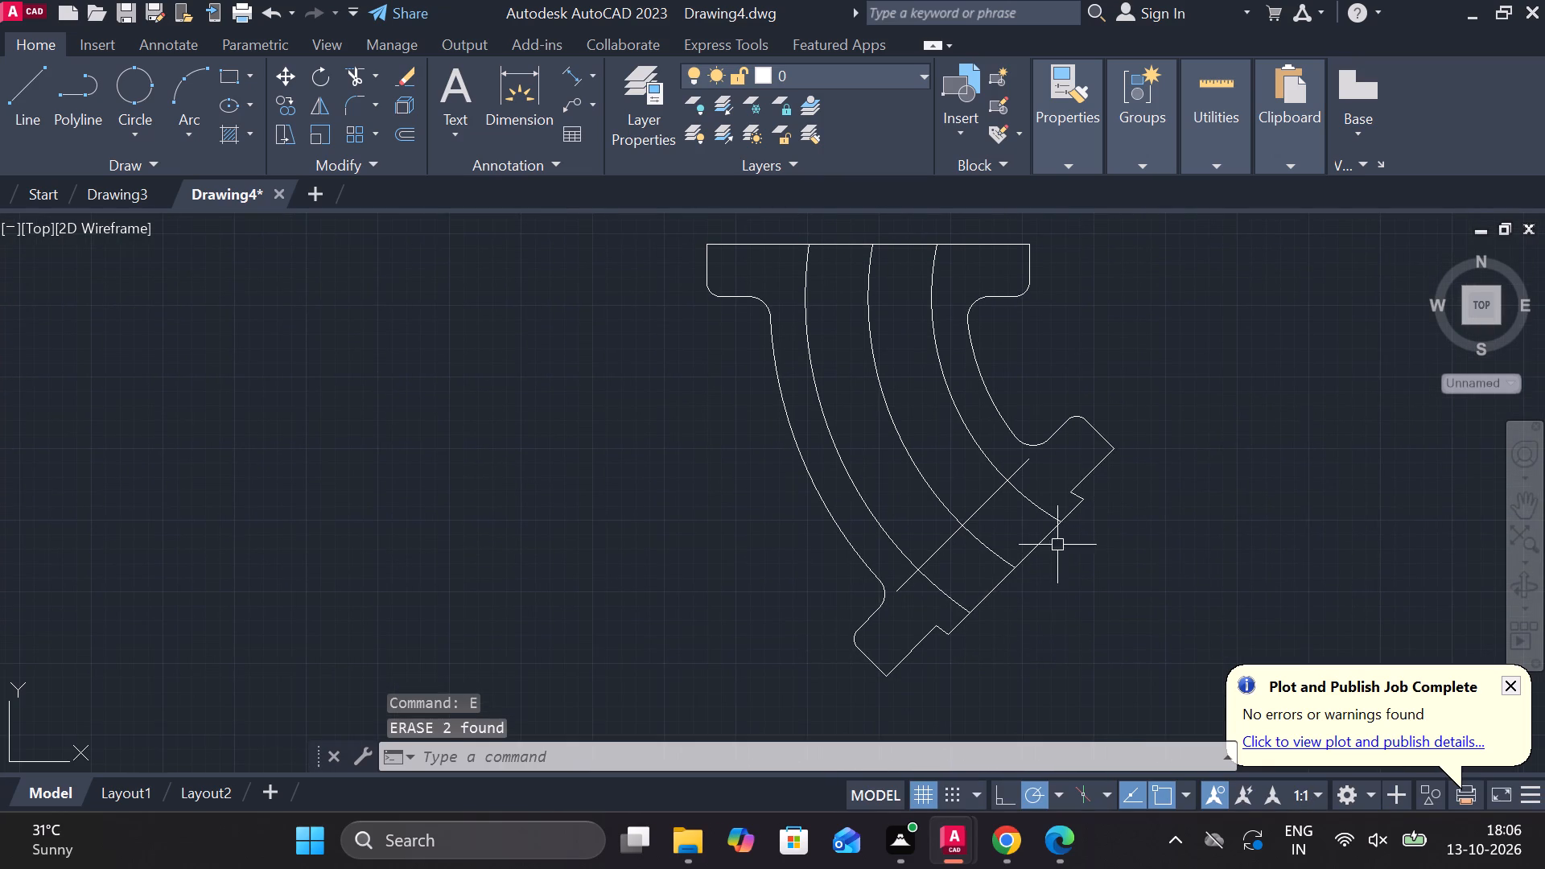
pyautogui.click(941, 543)
pyautogui.press('e')
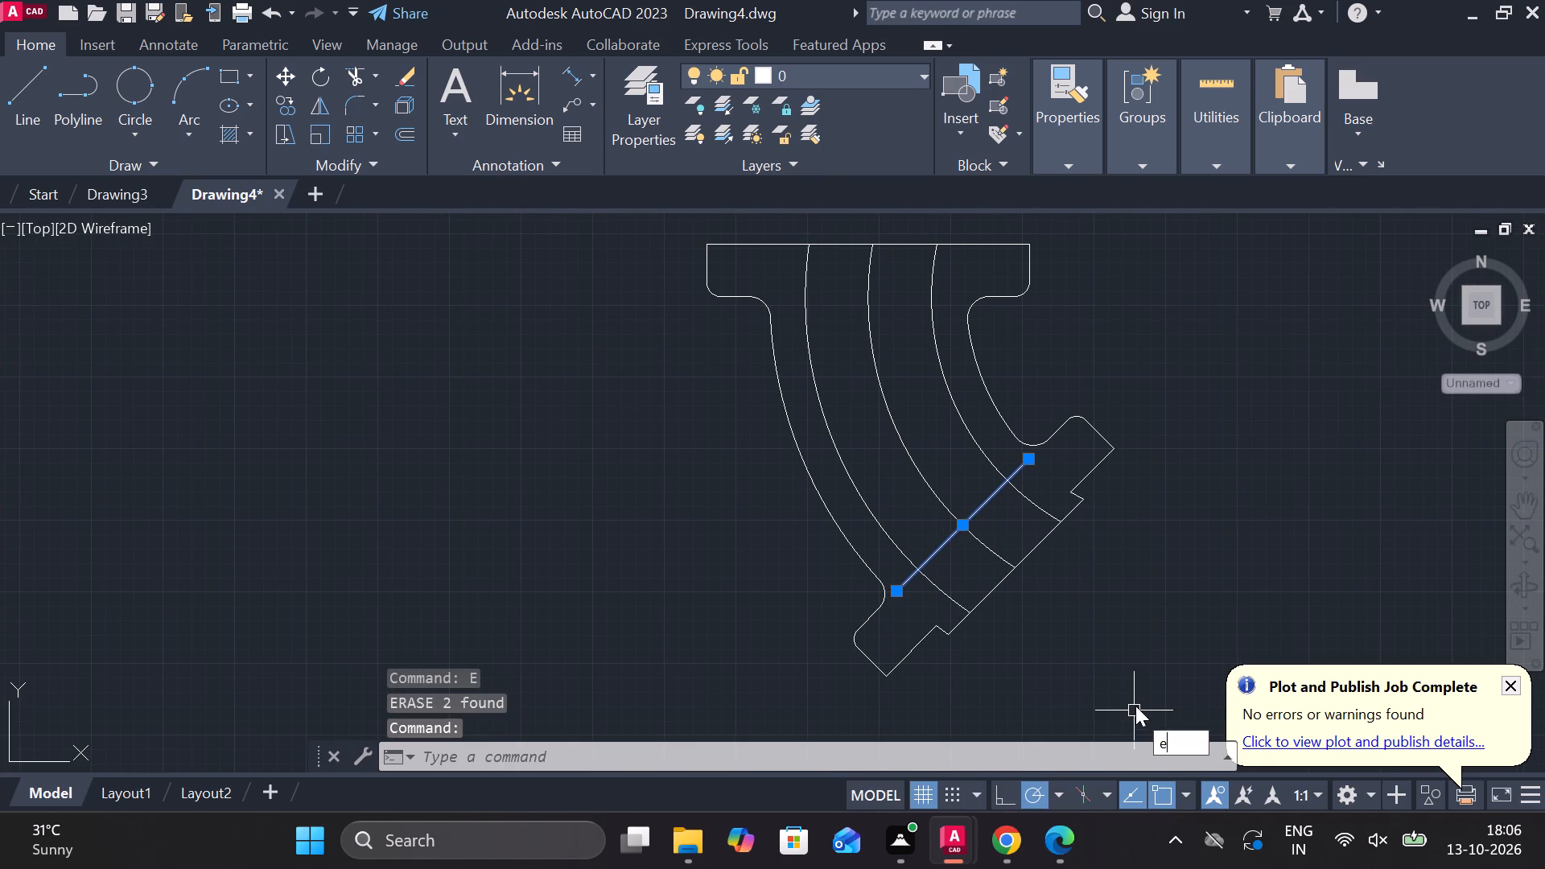
pyautogui.press('space')
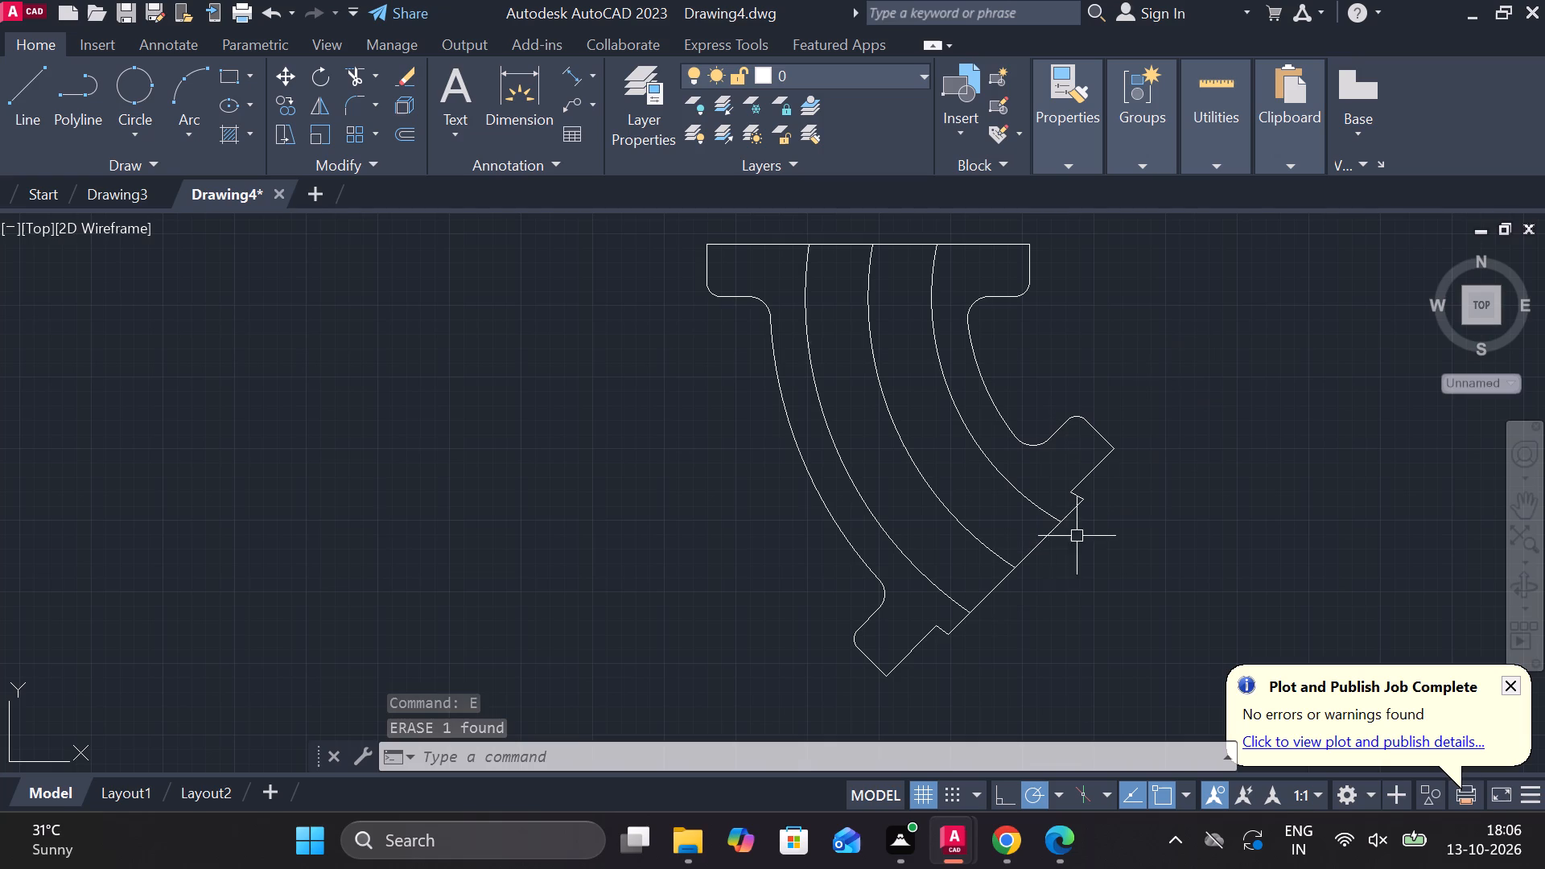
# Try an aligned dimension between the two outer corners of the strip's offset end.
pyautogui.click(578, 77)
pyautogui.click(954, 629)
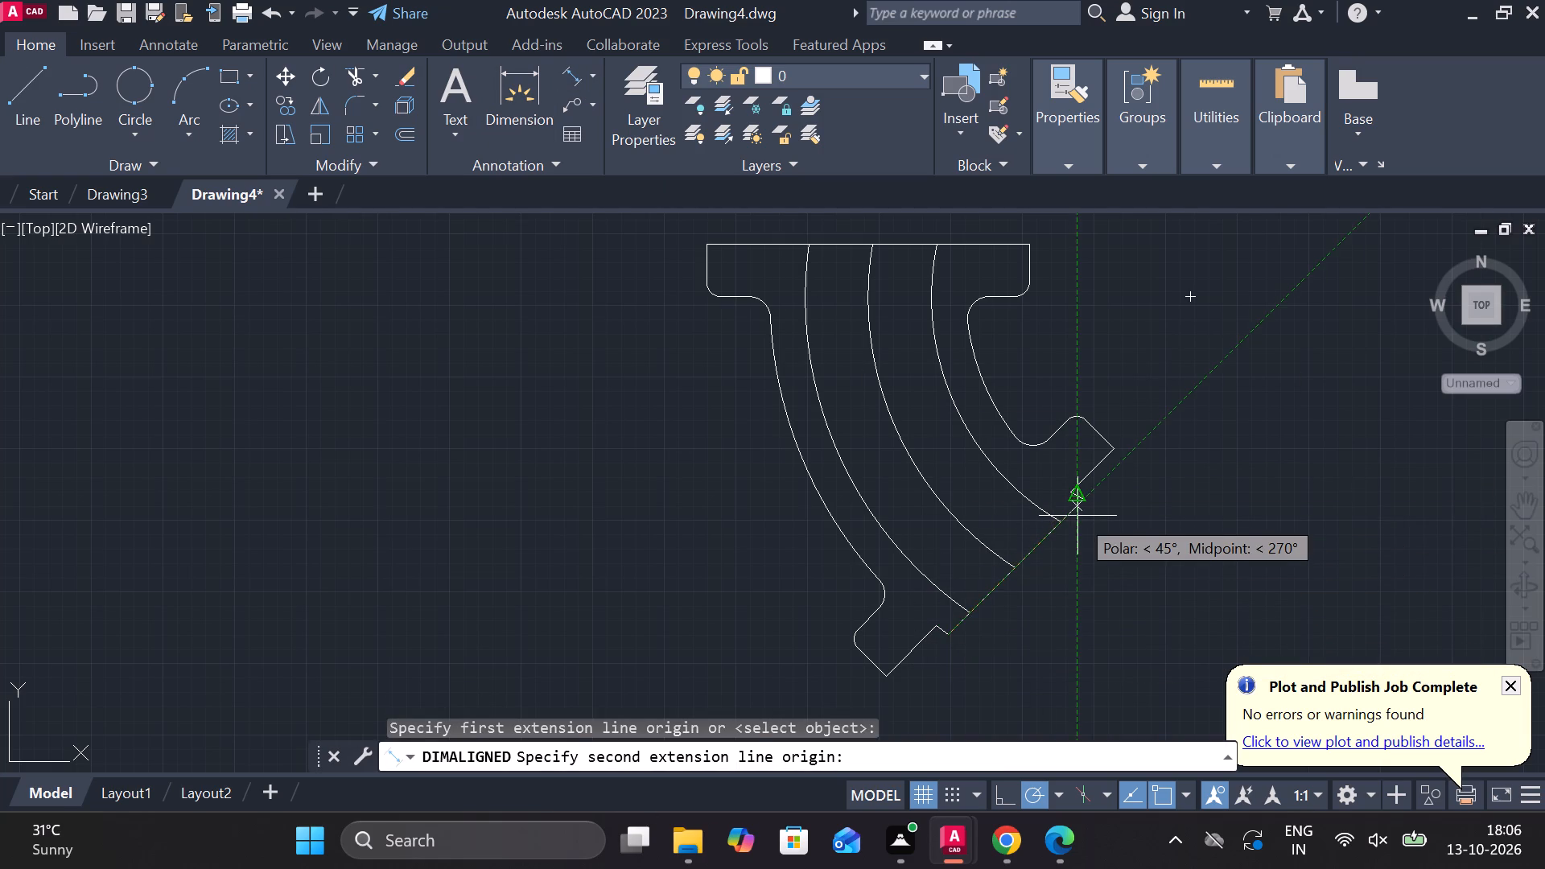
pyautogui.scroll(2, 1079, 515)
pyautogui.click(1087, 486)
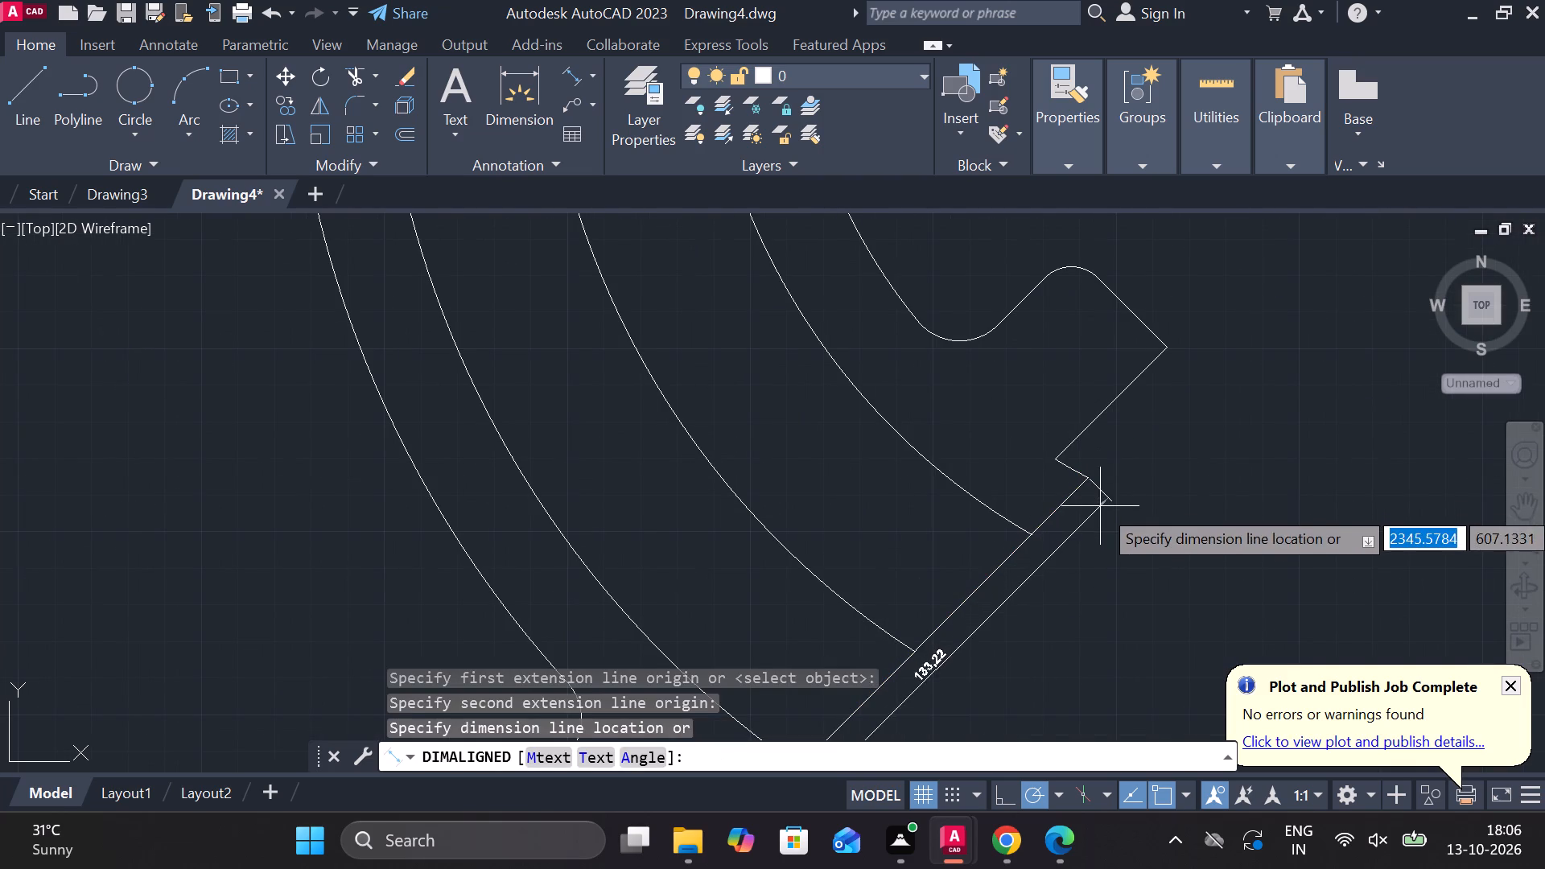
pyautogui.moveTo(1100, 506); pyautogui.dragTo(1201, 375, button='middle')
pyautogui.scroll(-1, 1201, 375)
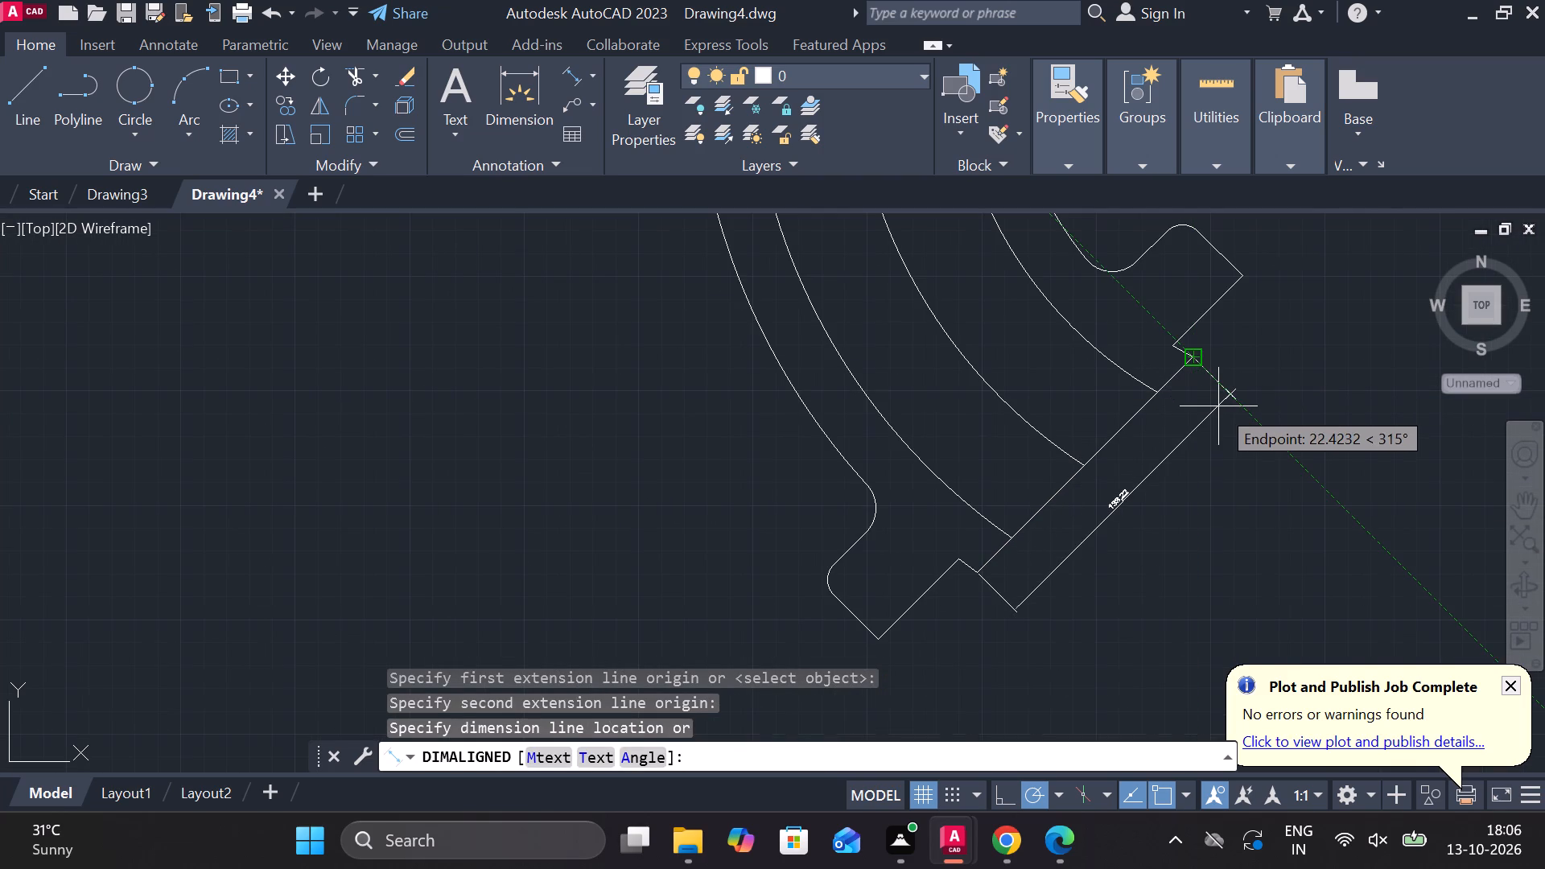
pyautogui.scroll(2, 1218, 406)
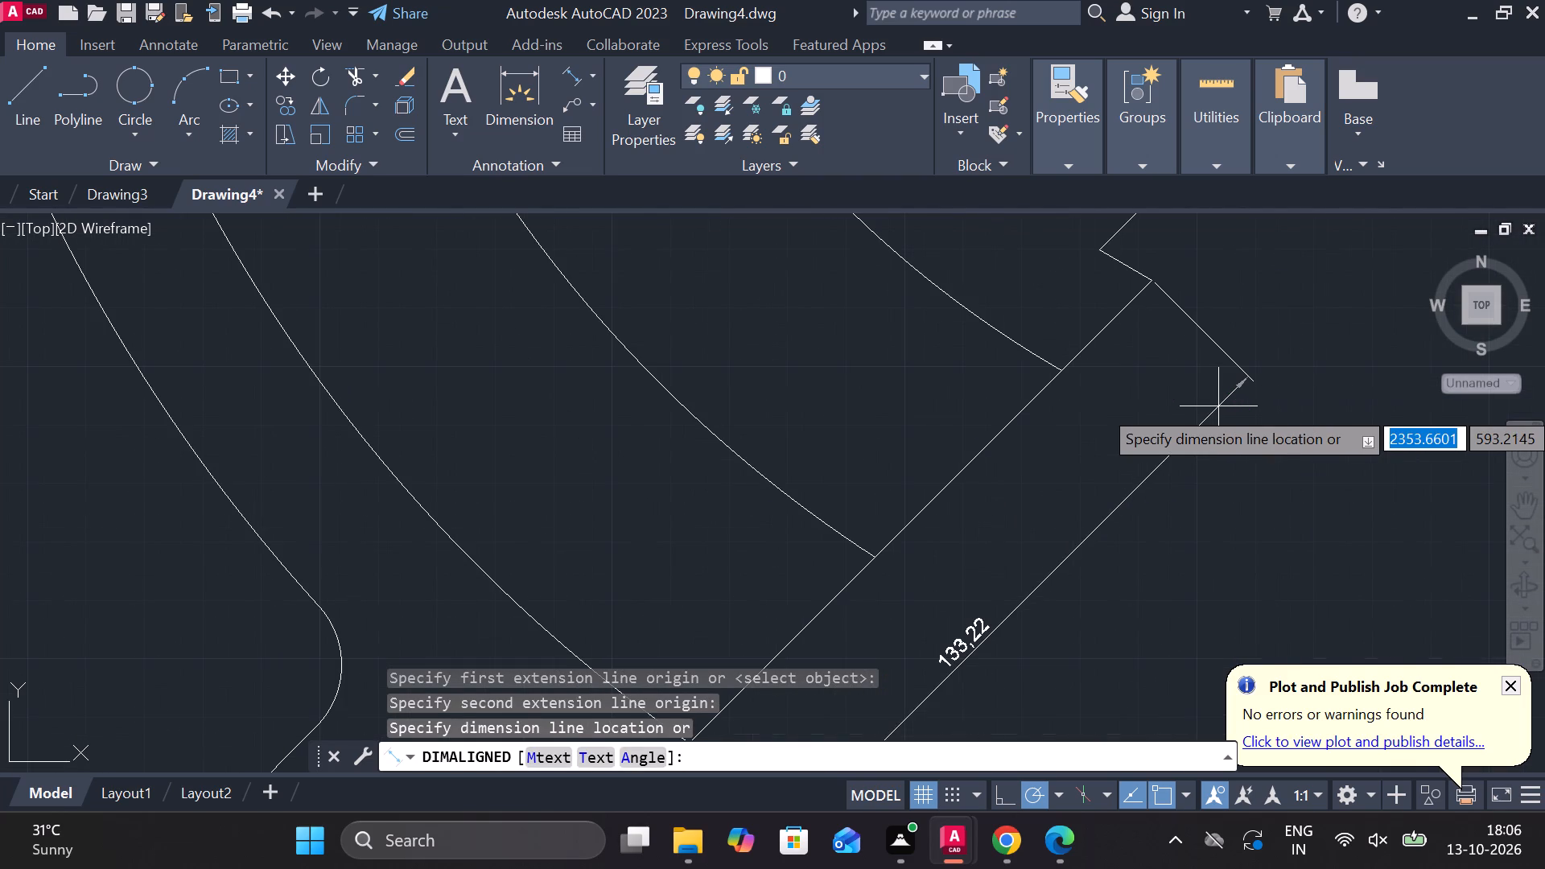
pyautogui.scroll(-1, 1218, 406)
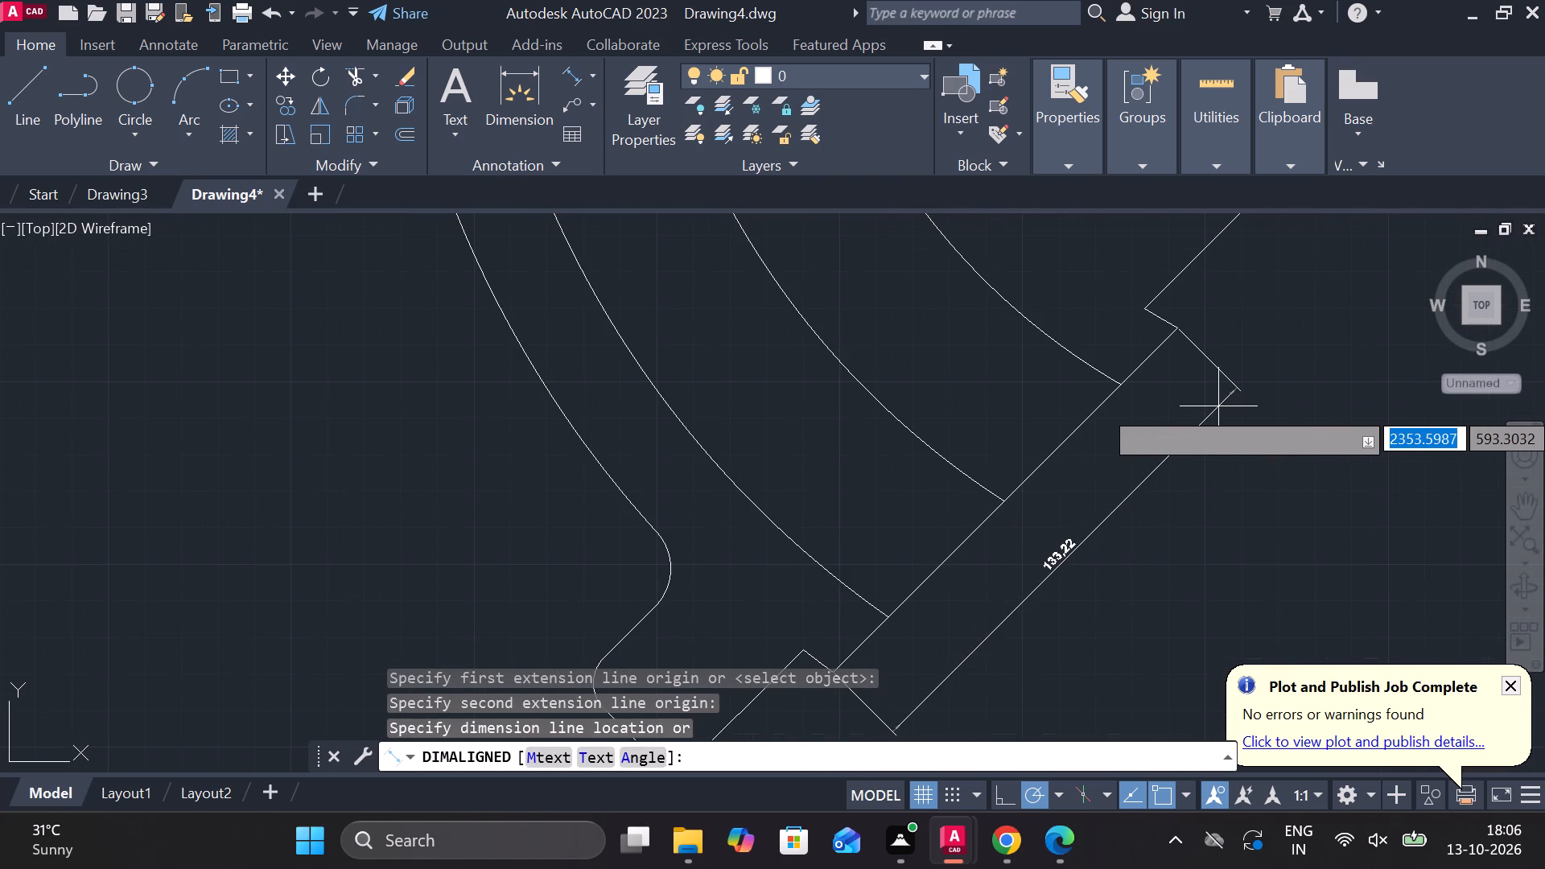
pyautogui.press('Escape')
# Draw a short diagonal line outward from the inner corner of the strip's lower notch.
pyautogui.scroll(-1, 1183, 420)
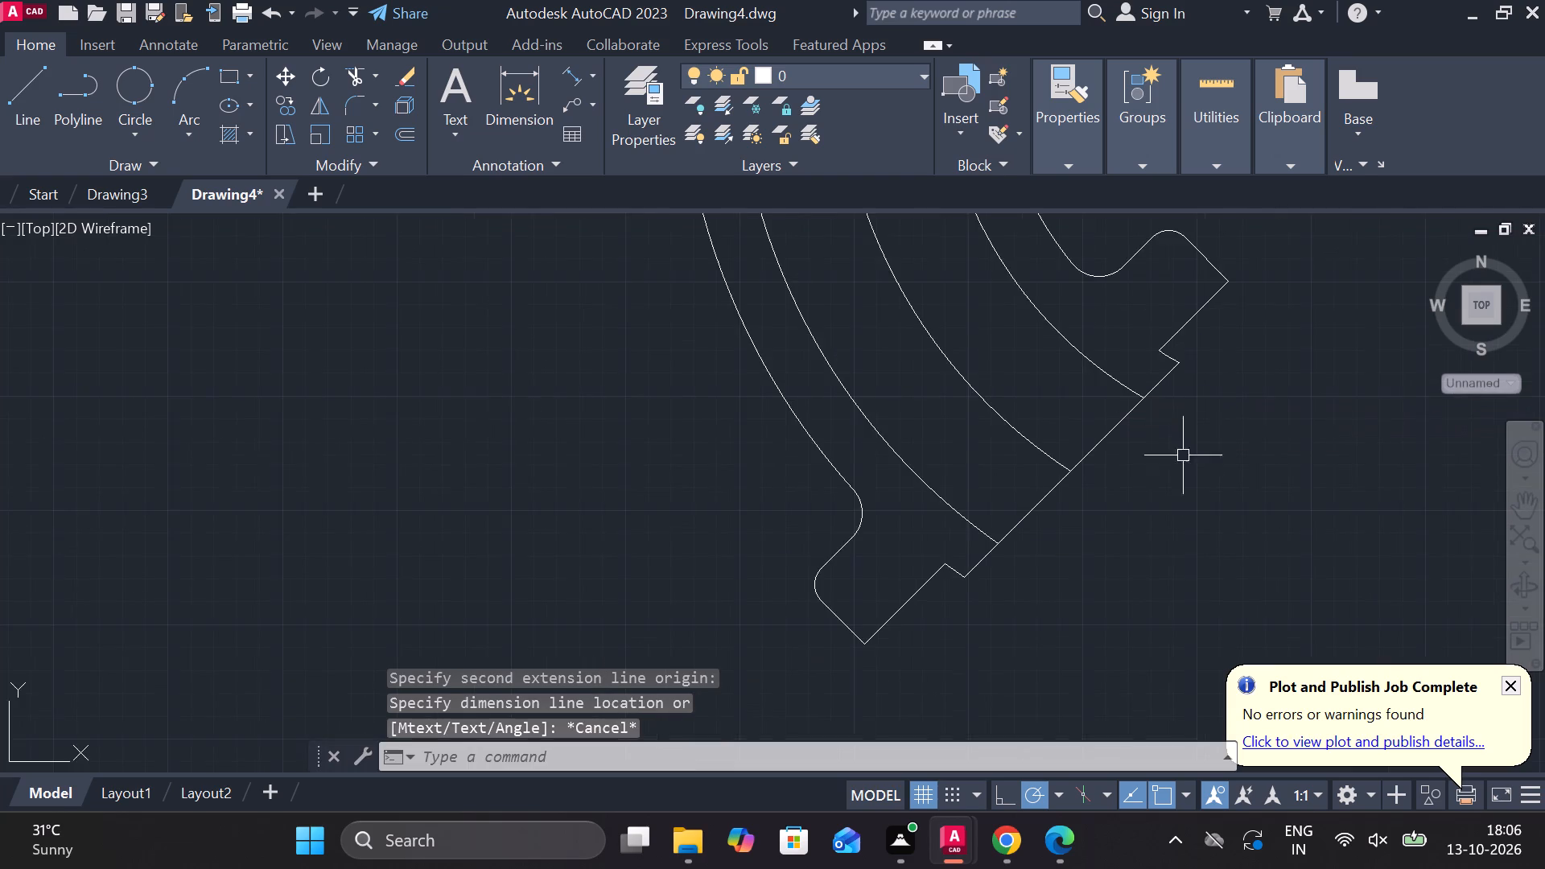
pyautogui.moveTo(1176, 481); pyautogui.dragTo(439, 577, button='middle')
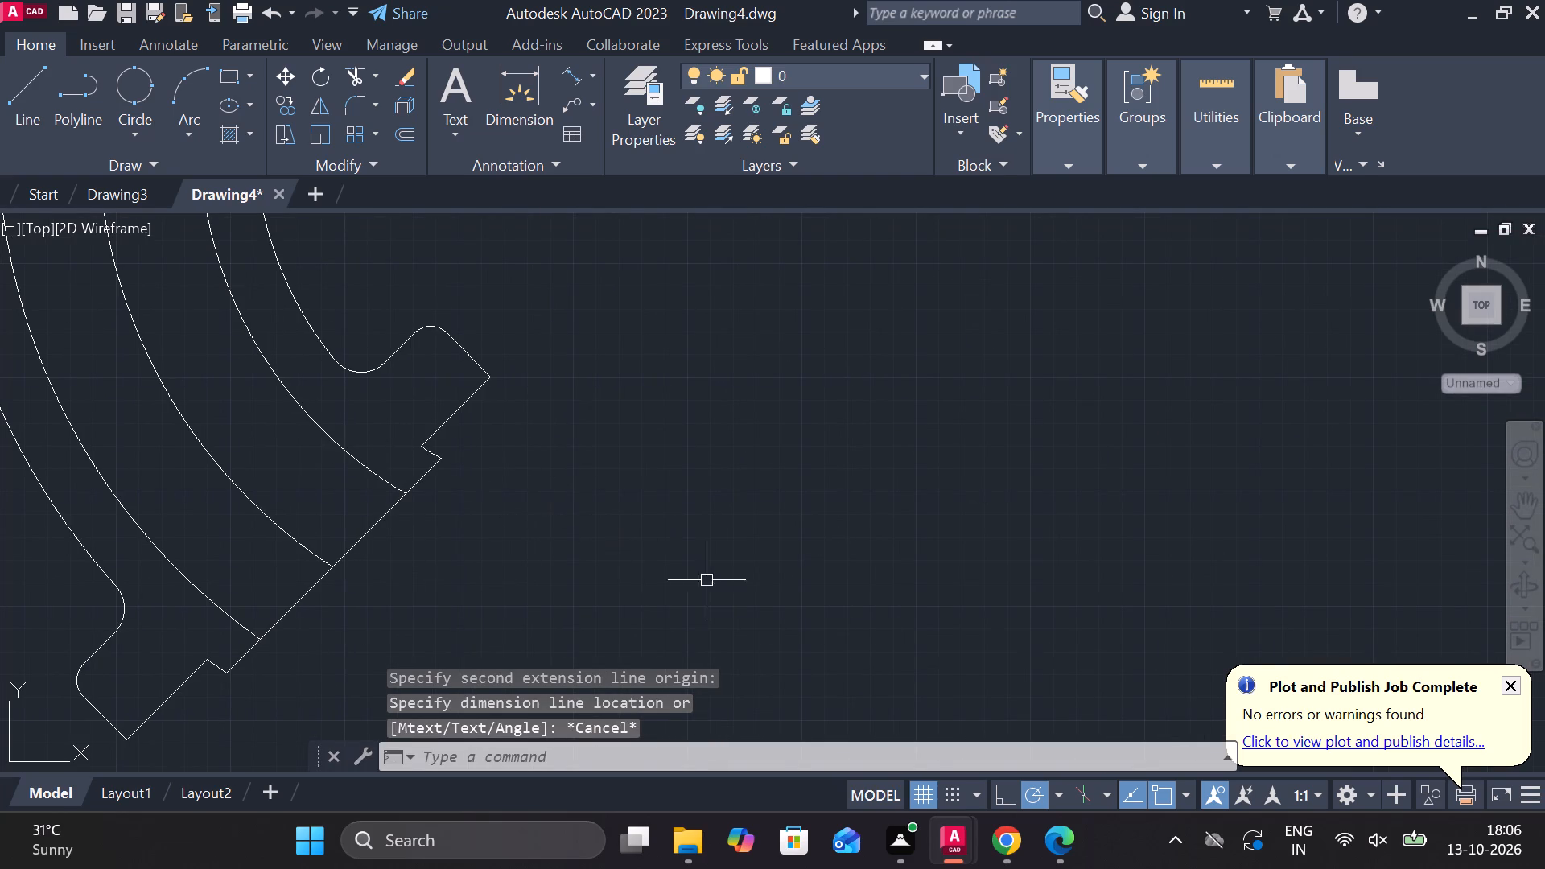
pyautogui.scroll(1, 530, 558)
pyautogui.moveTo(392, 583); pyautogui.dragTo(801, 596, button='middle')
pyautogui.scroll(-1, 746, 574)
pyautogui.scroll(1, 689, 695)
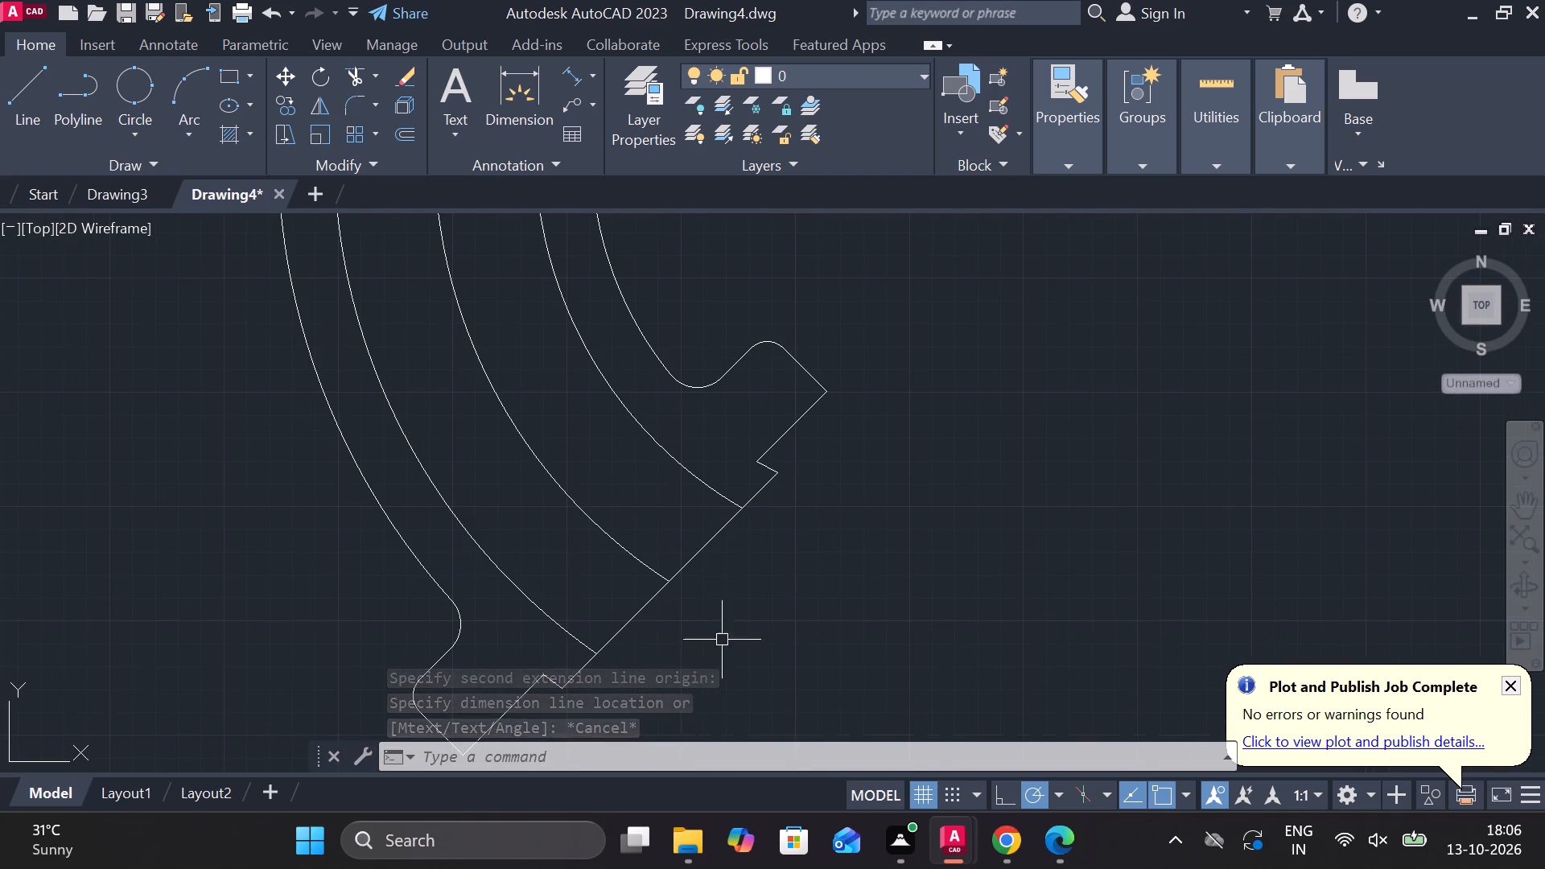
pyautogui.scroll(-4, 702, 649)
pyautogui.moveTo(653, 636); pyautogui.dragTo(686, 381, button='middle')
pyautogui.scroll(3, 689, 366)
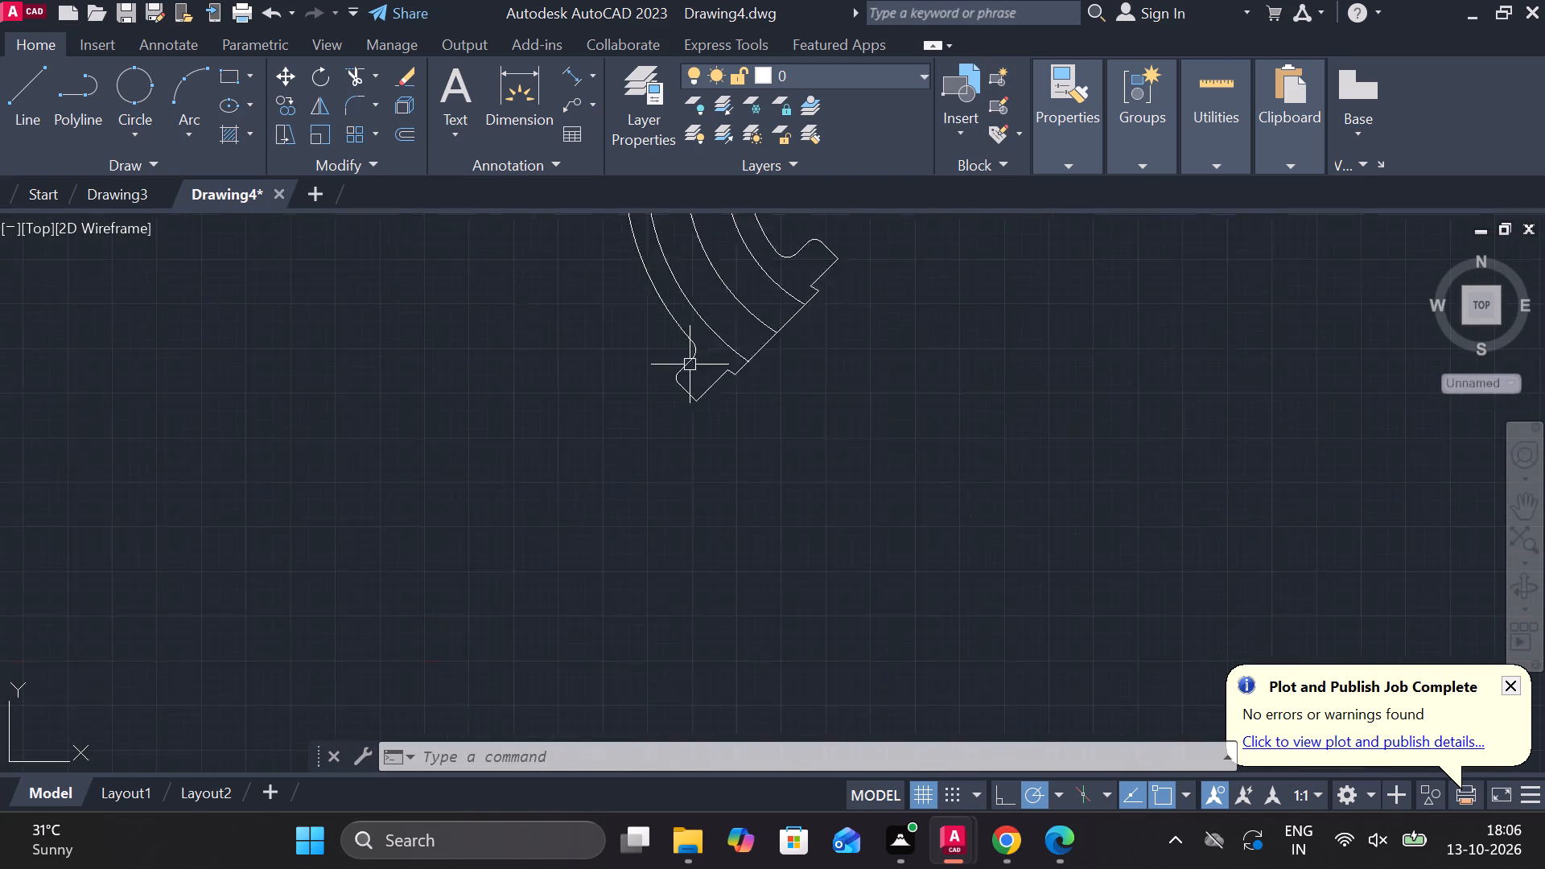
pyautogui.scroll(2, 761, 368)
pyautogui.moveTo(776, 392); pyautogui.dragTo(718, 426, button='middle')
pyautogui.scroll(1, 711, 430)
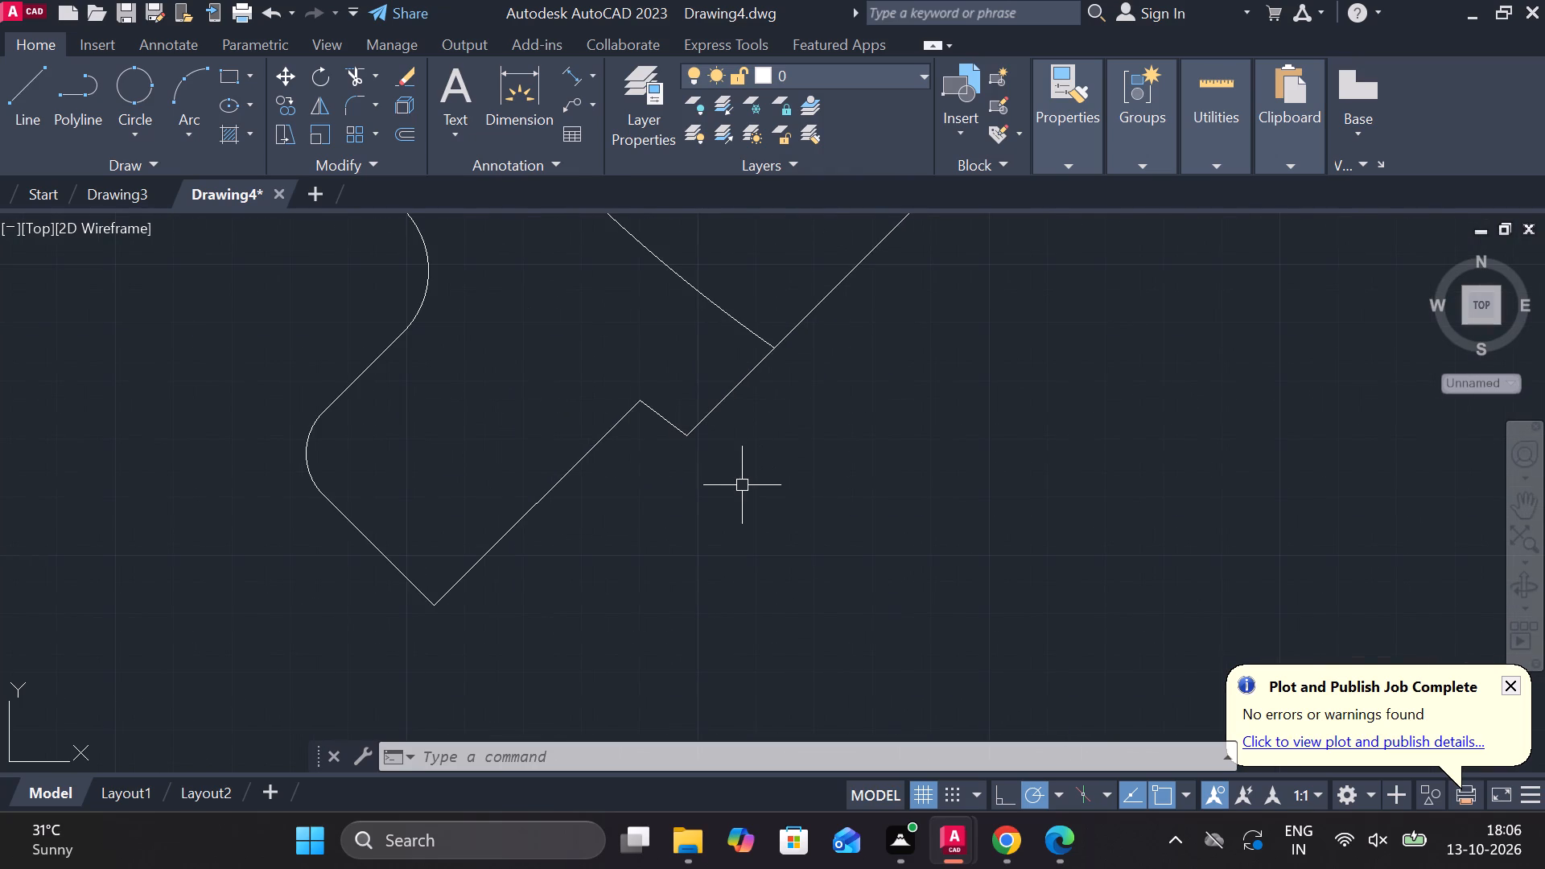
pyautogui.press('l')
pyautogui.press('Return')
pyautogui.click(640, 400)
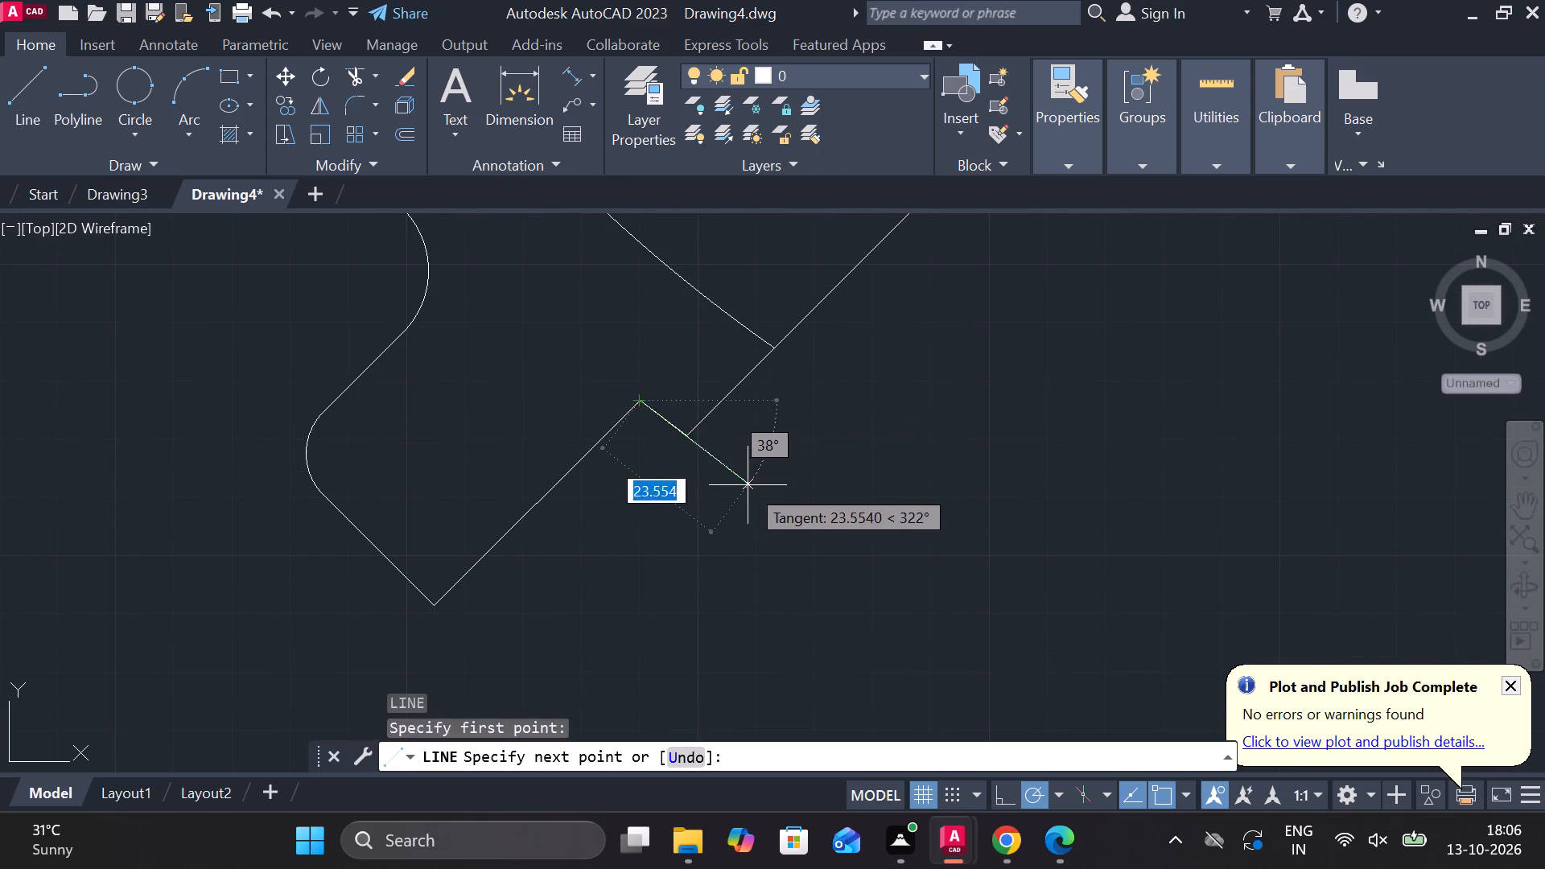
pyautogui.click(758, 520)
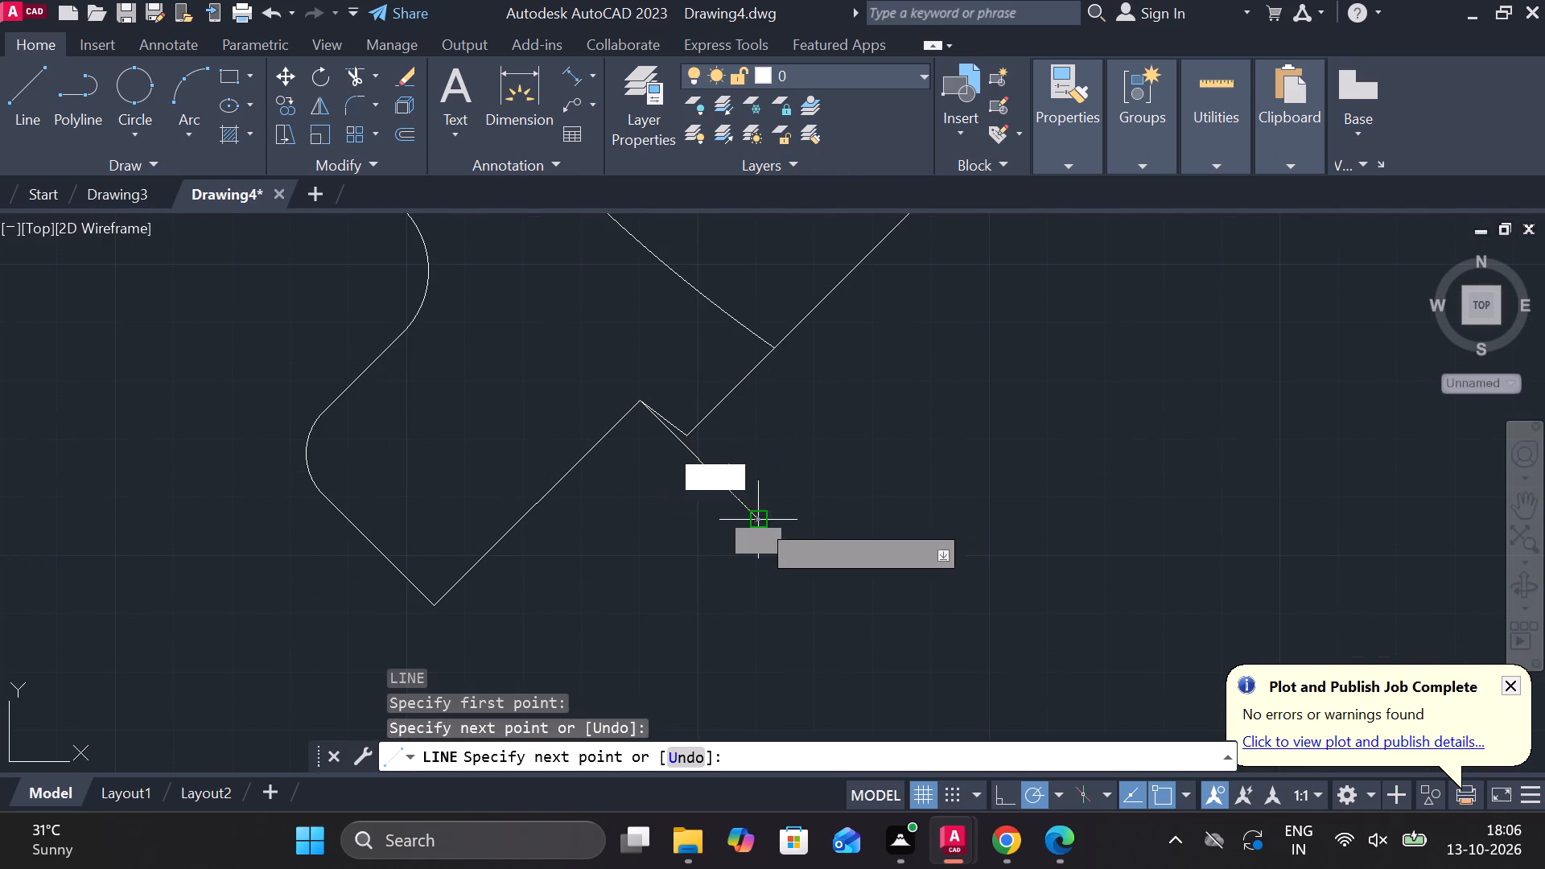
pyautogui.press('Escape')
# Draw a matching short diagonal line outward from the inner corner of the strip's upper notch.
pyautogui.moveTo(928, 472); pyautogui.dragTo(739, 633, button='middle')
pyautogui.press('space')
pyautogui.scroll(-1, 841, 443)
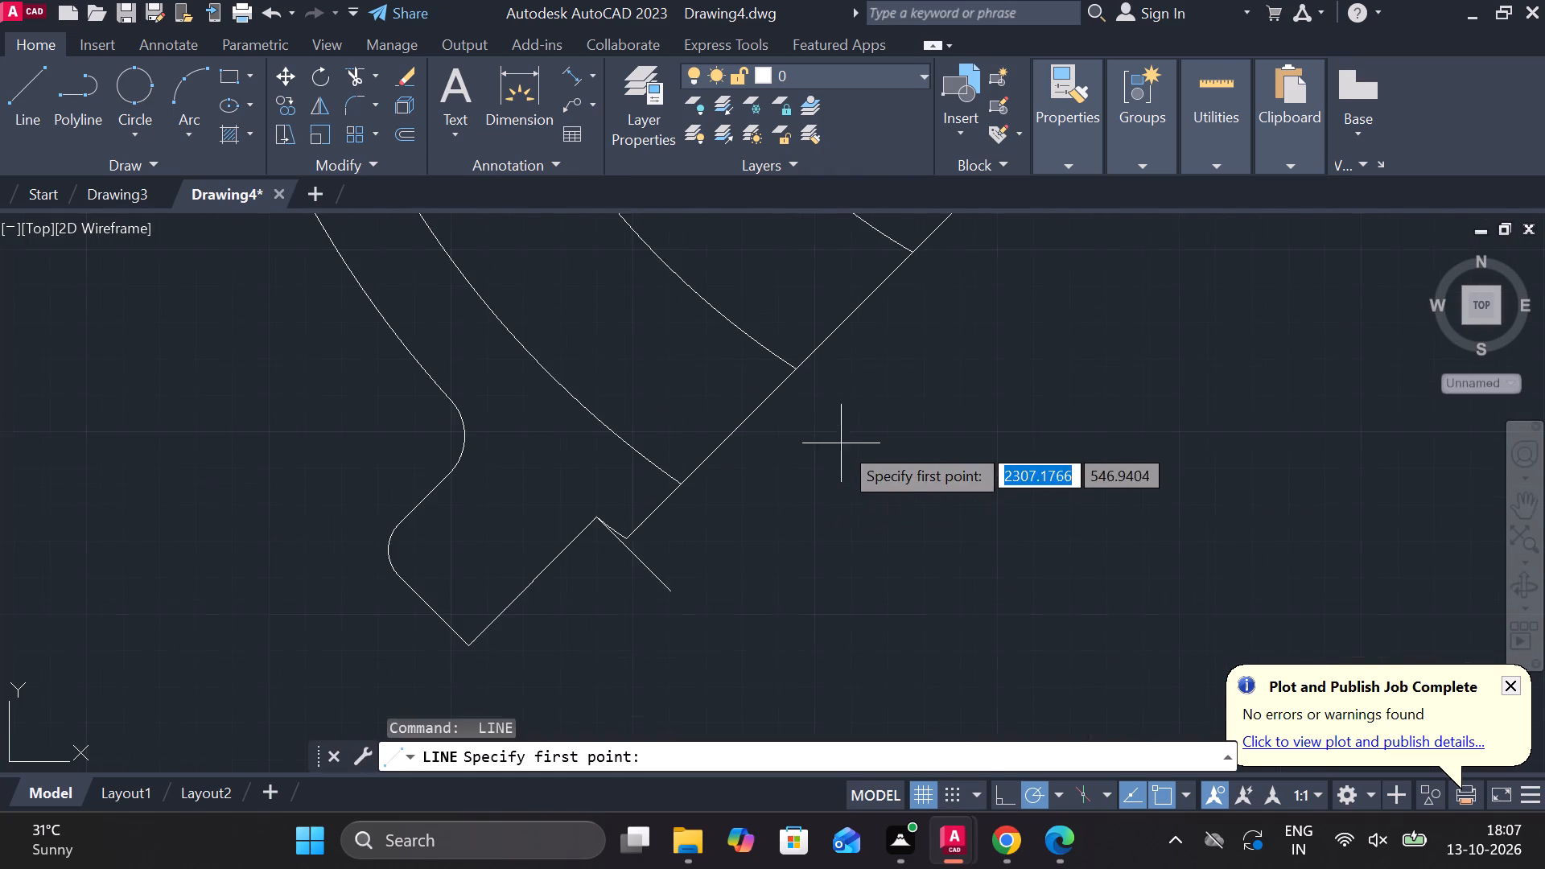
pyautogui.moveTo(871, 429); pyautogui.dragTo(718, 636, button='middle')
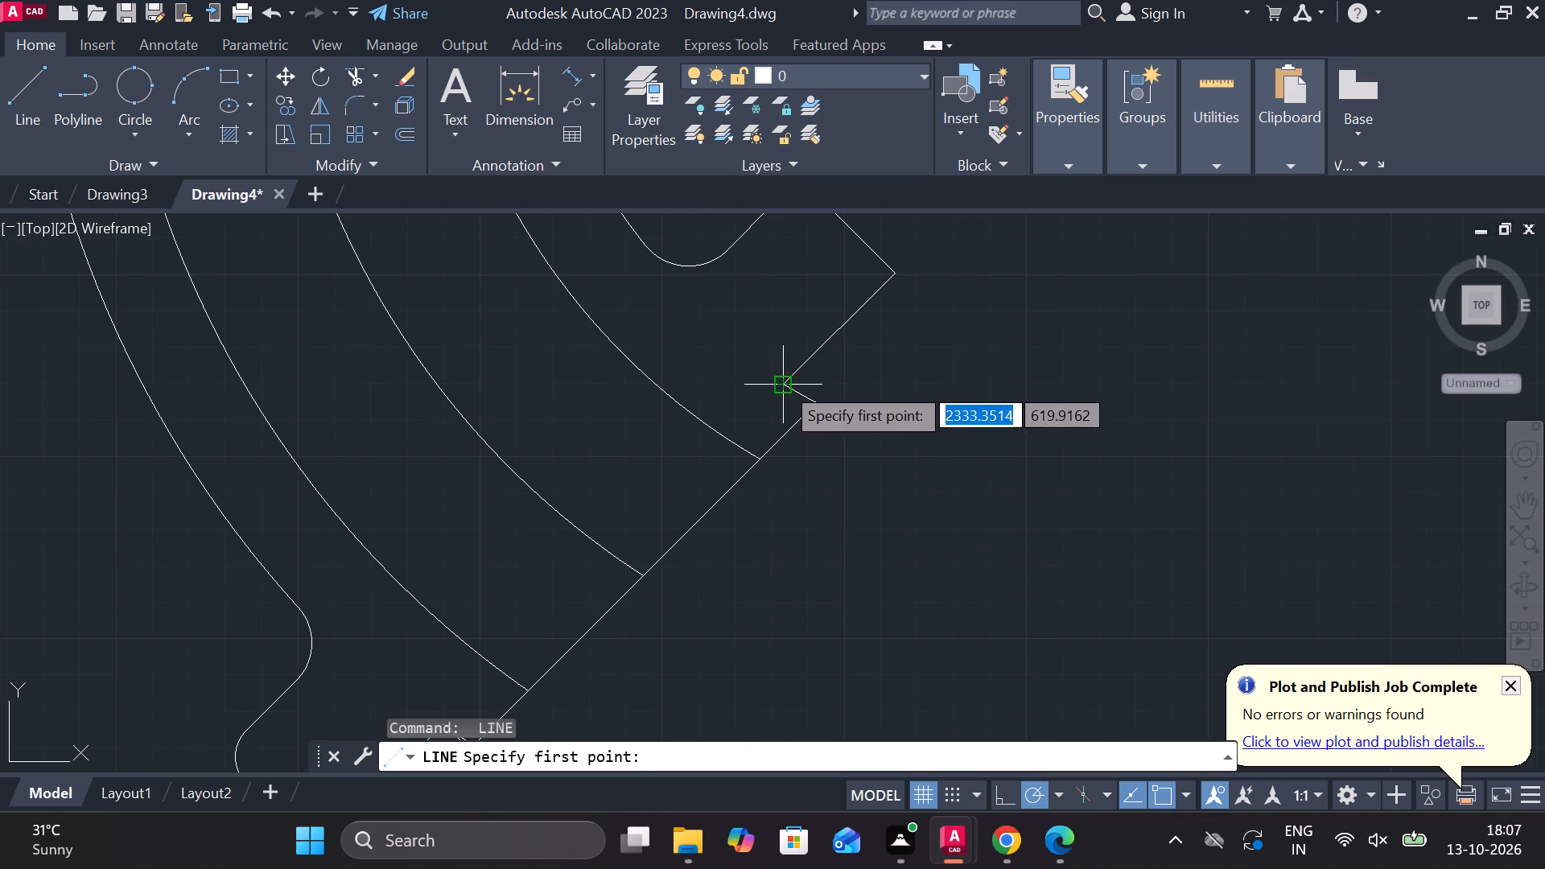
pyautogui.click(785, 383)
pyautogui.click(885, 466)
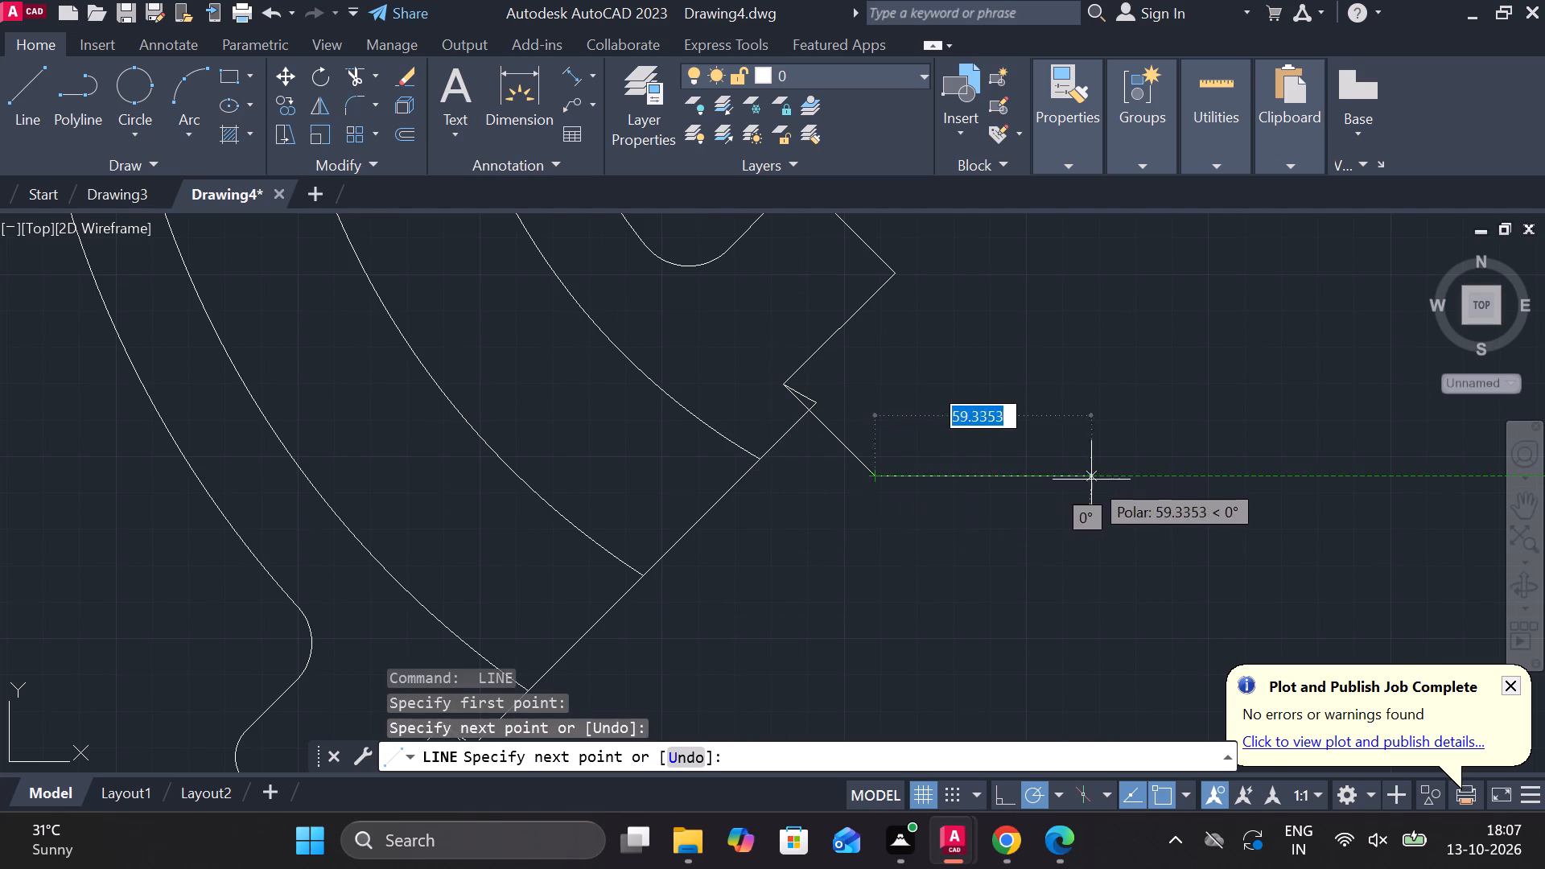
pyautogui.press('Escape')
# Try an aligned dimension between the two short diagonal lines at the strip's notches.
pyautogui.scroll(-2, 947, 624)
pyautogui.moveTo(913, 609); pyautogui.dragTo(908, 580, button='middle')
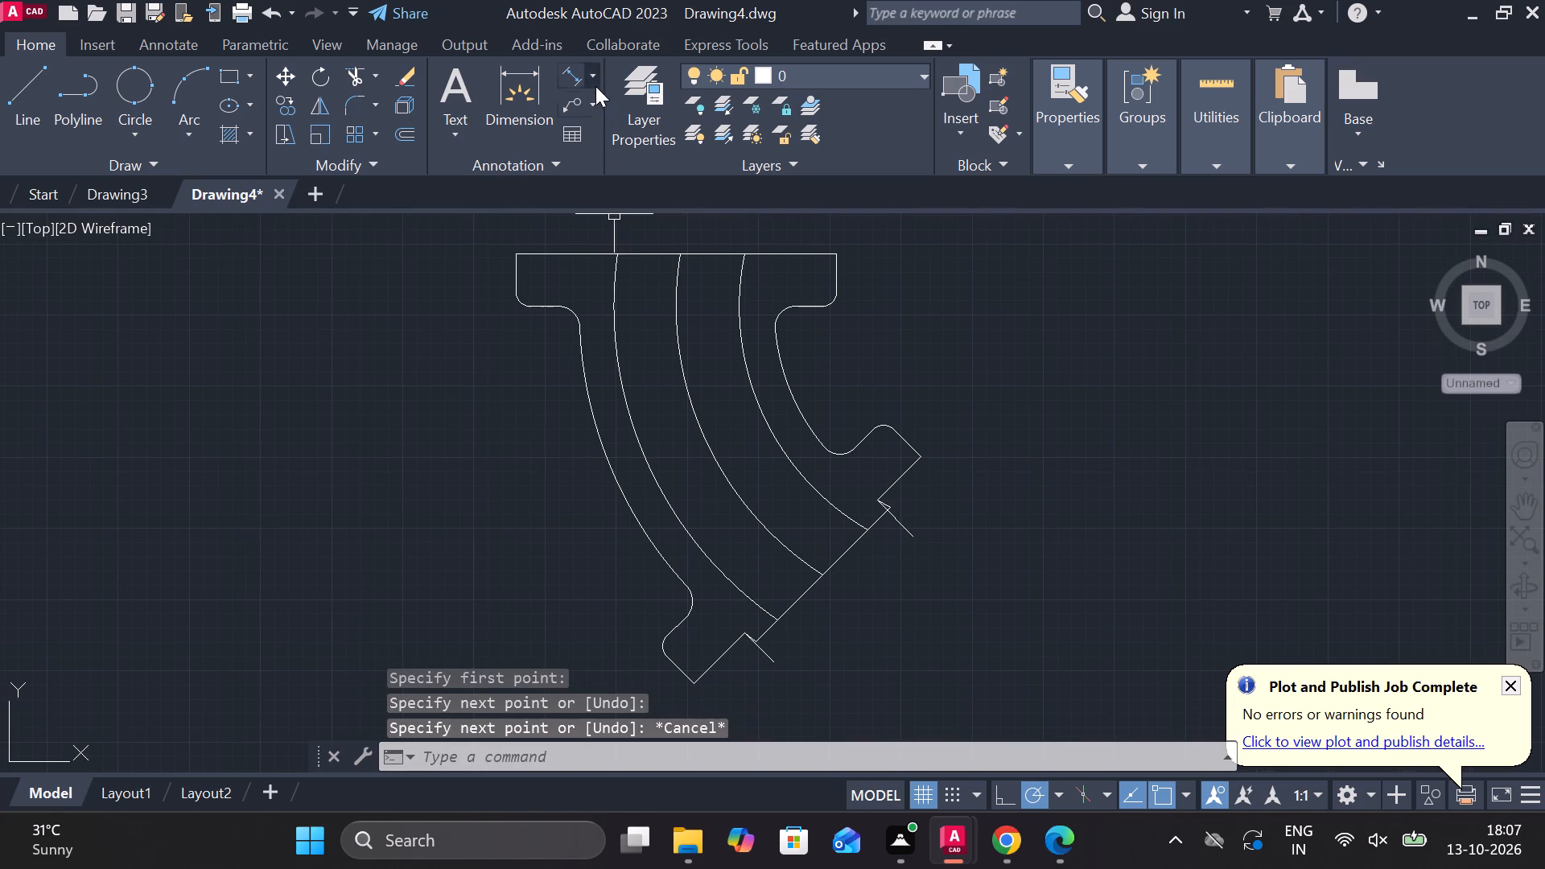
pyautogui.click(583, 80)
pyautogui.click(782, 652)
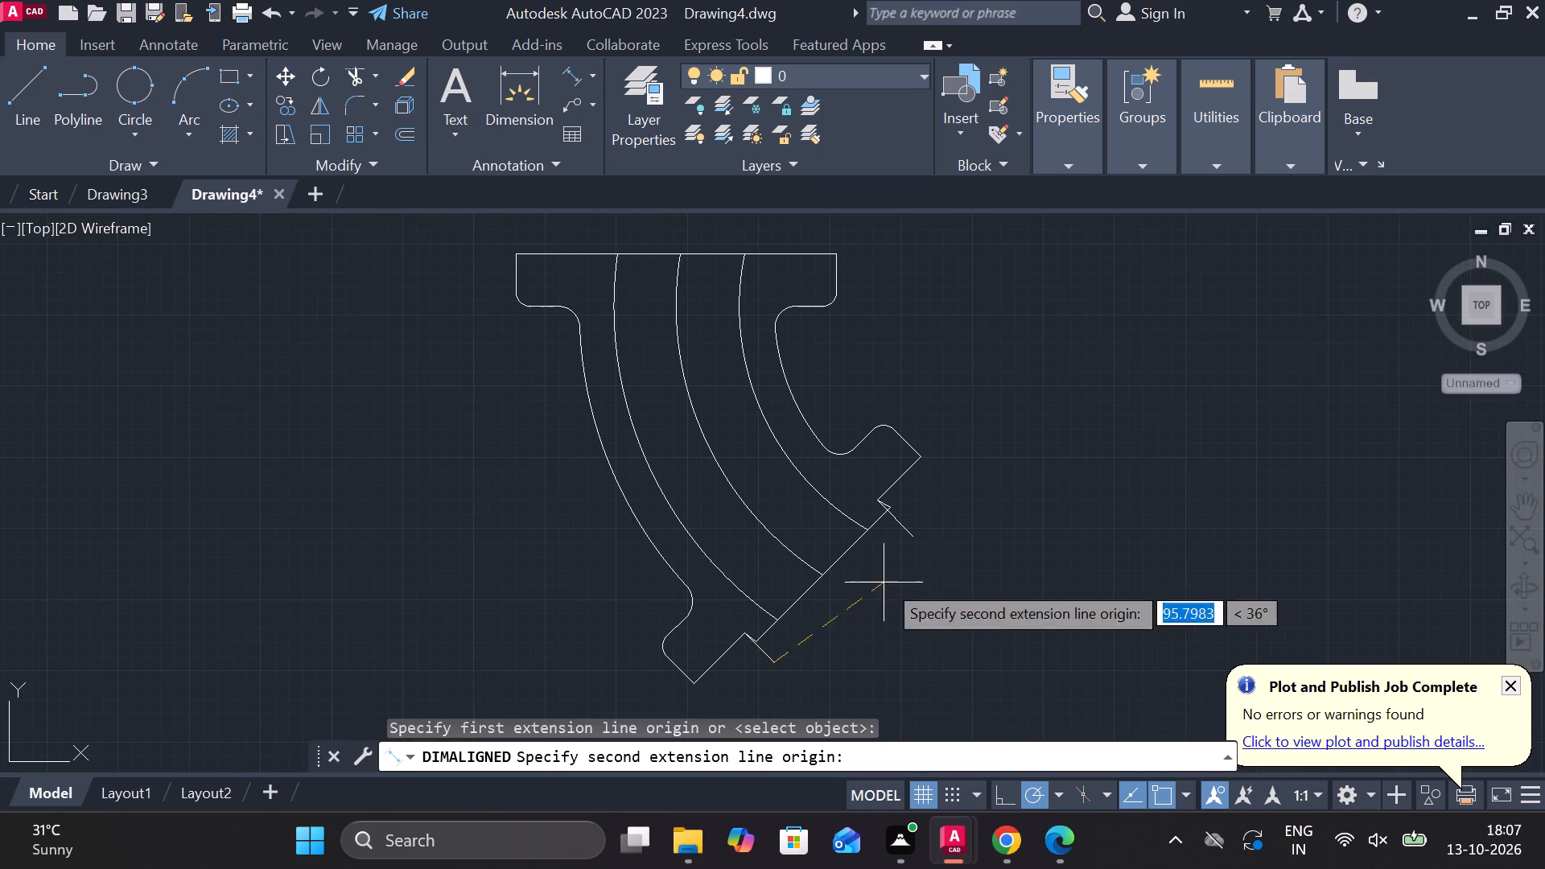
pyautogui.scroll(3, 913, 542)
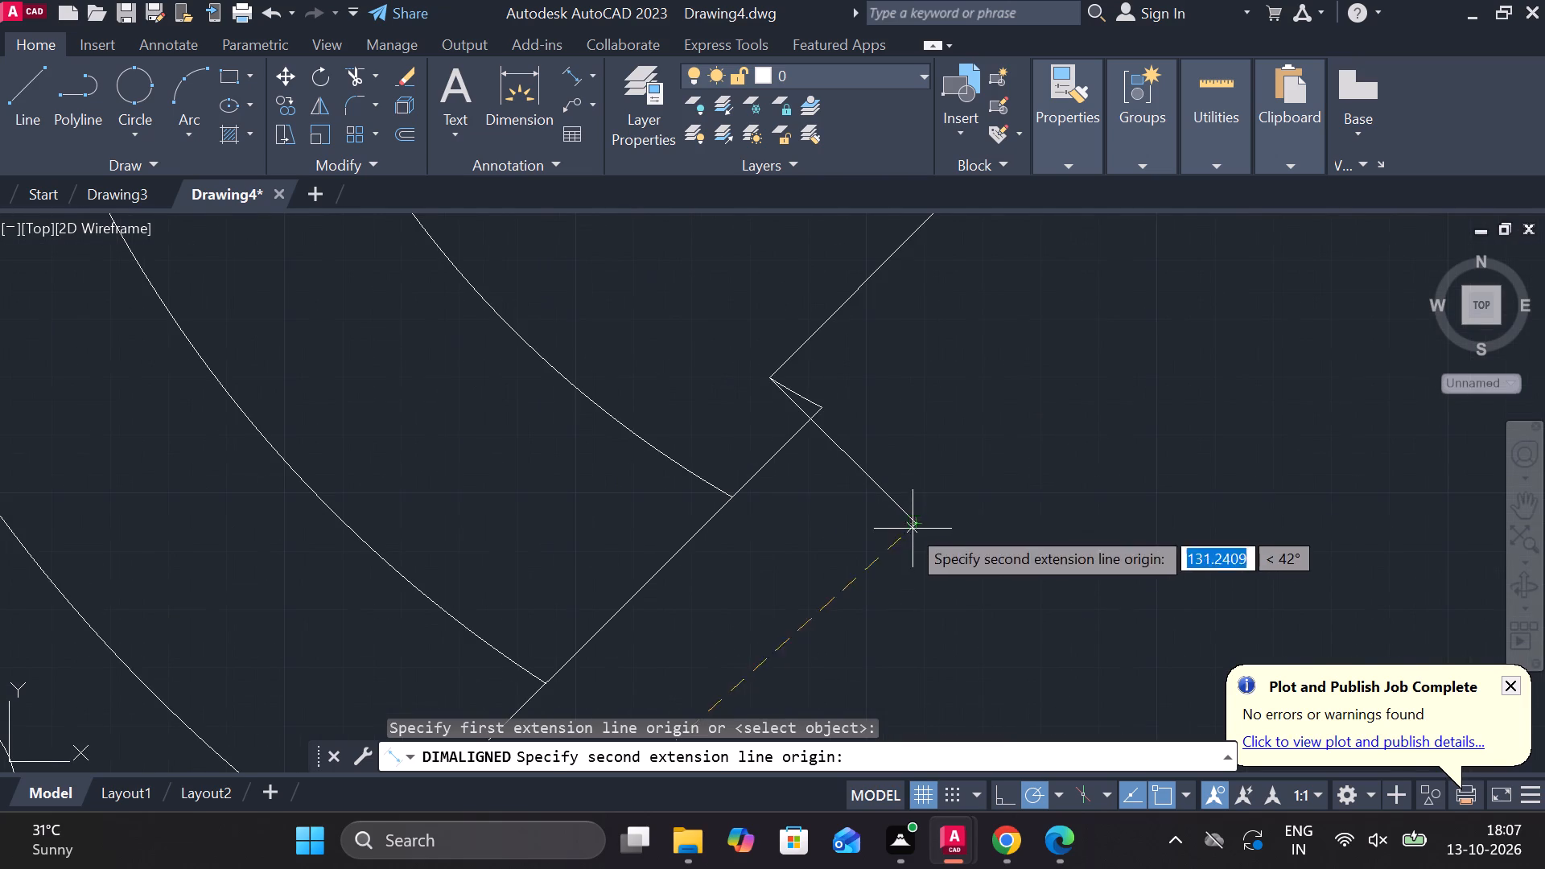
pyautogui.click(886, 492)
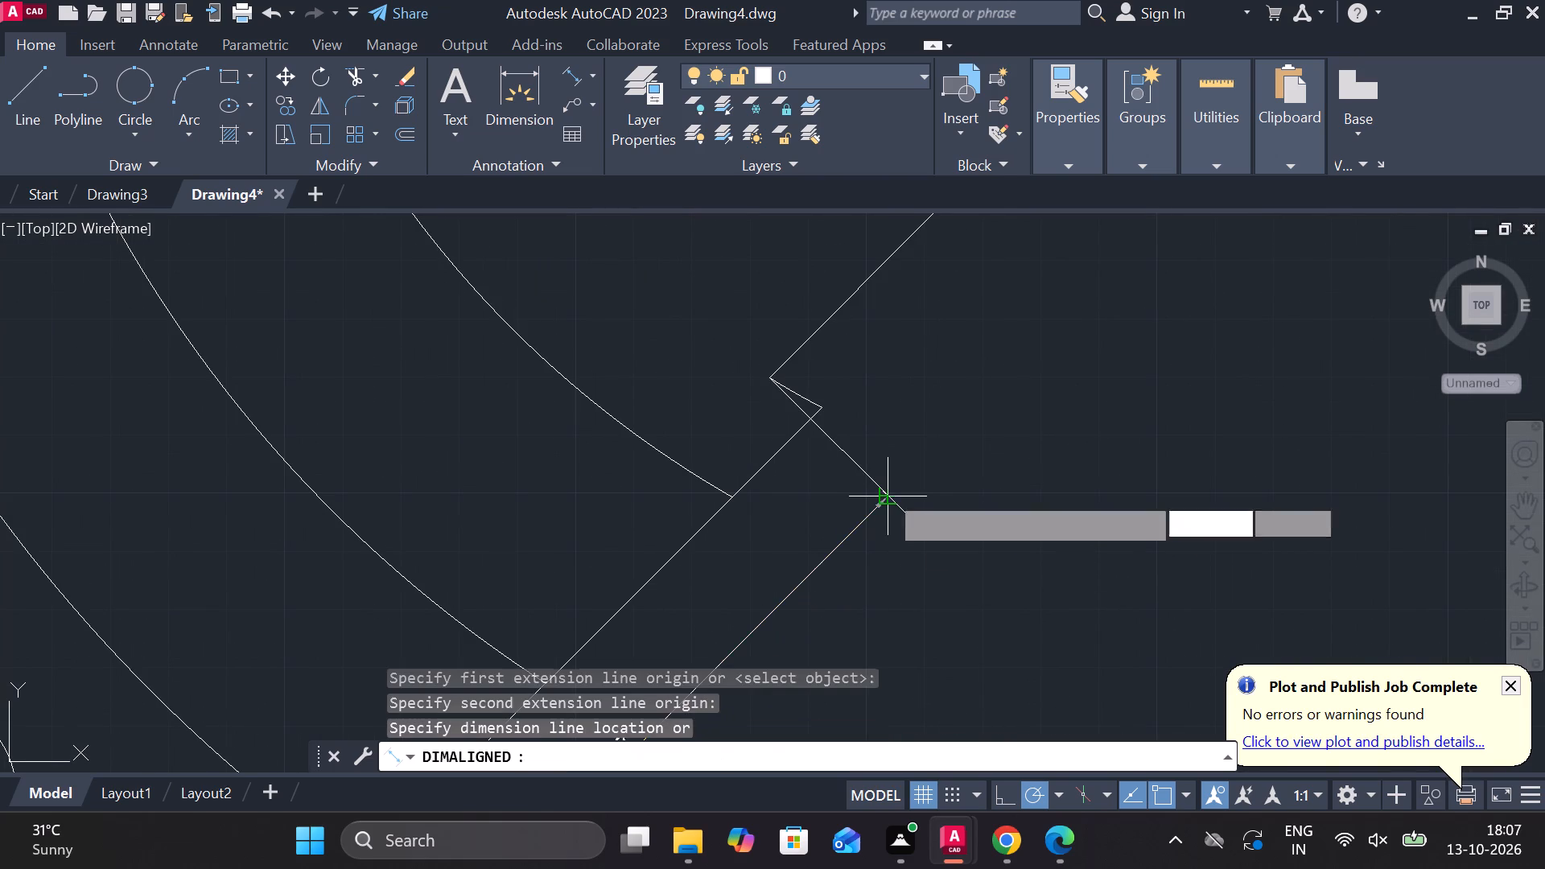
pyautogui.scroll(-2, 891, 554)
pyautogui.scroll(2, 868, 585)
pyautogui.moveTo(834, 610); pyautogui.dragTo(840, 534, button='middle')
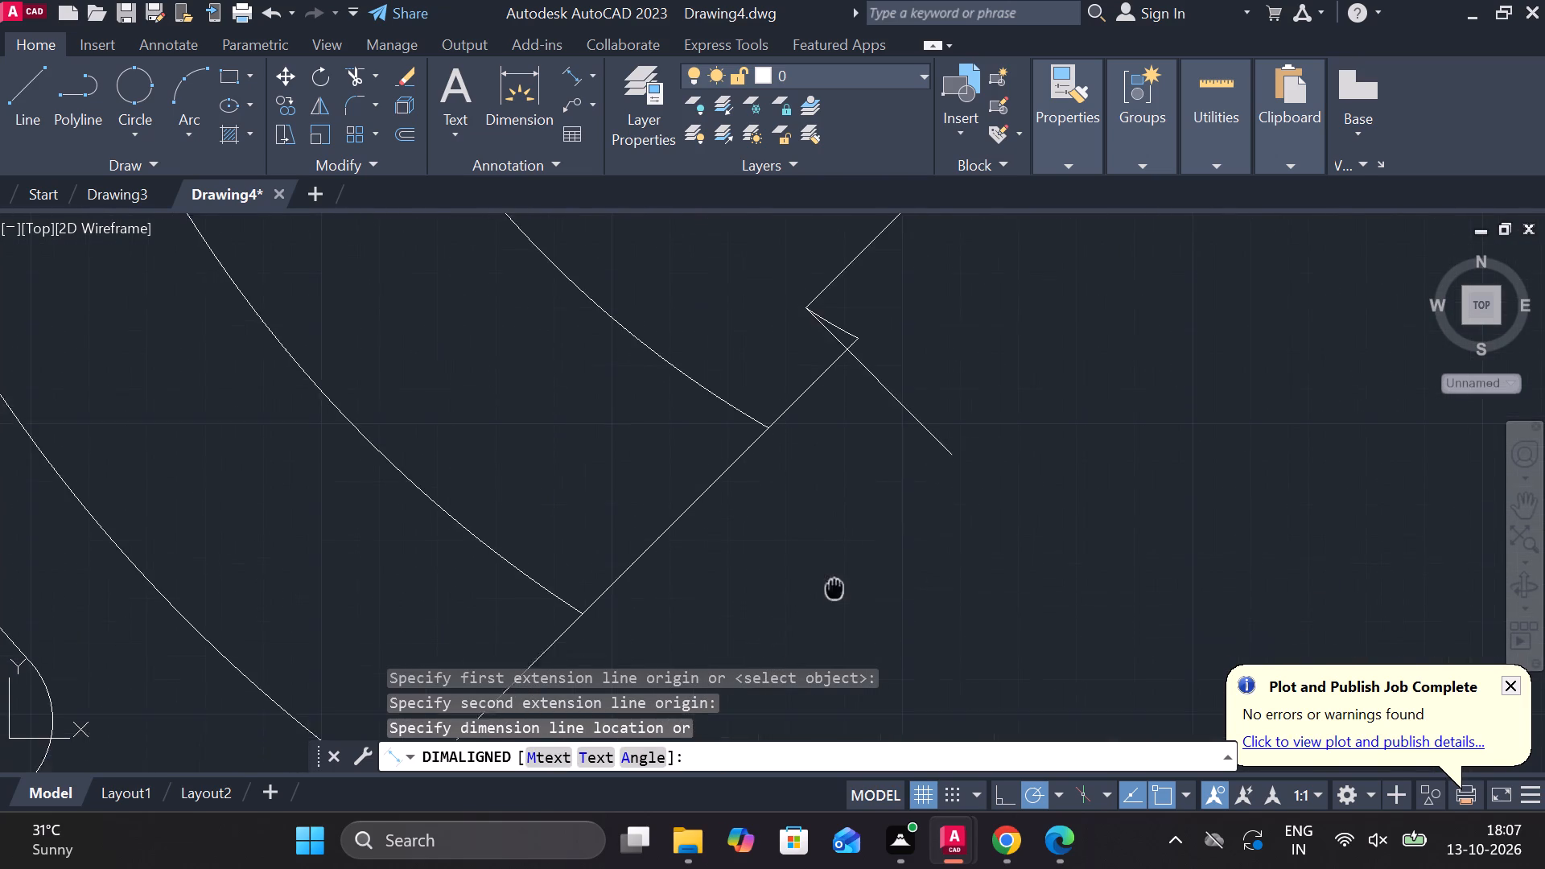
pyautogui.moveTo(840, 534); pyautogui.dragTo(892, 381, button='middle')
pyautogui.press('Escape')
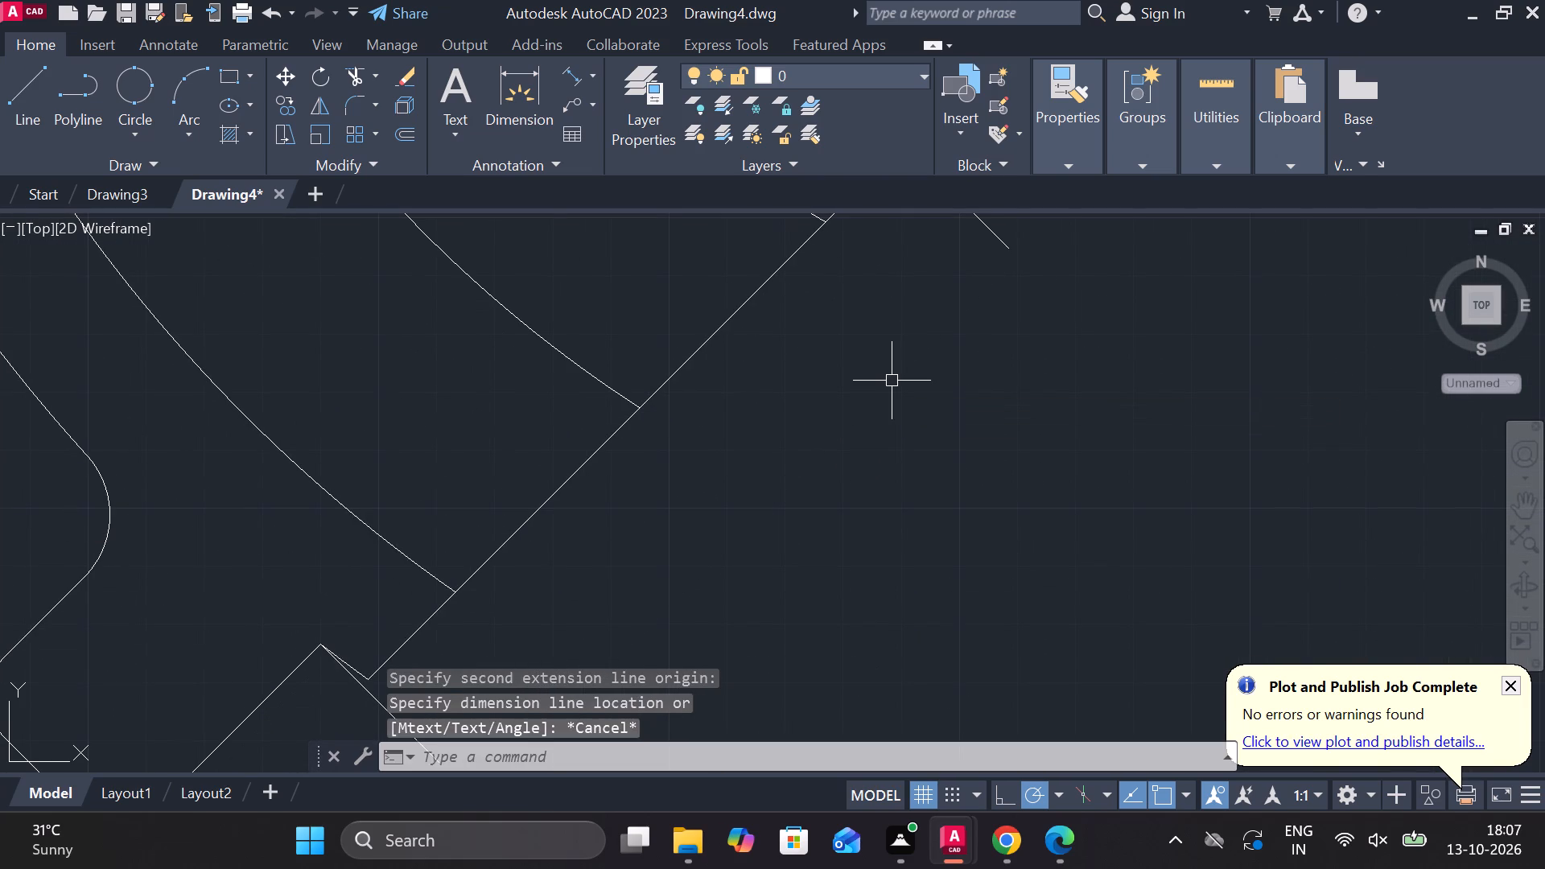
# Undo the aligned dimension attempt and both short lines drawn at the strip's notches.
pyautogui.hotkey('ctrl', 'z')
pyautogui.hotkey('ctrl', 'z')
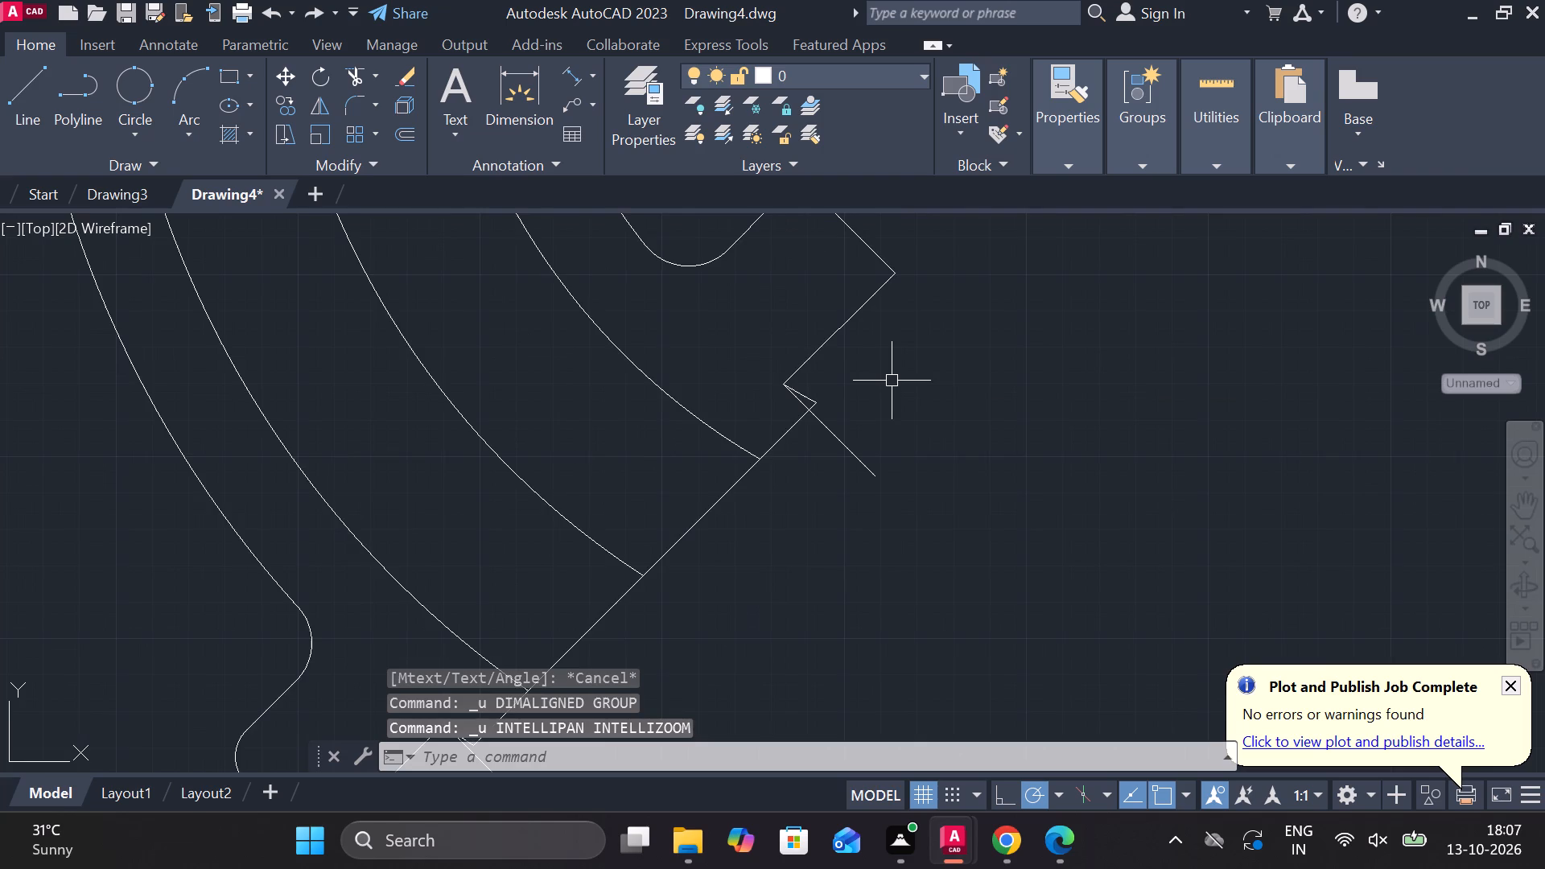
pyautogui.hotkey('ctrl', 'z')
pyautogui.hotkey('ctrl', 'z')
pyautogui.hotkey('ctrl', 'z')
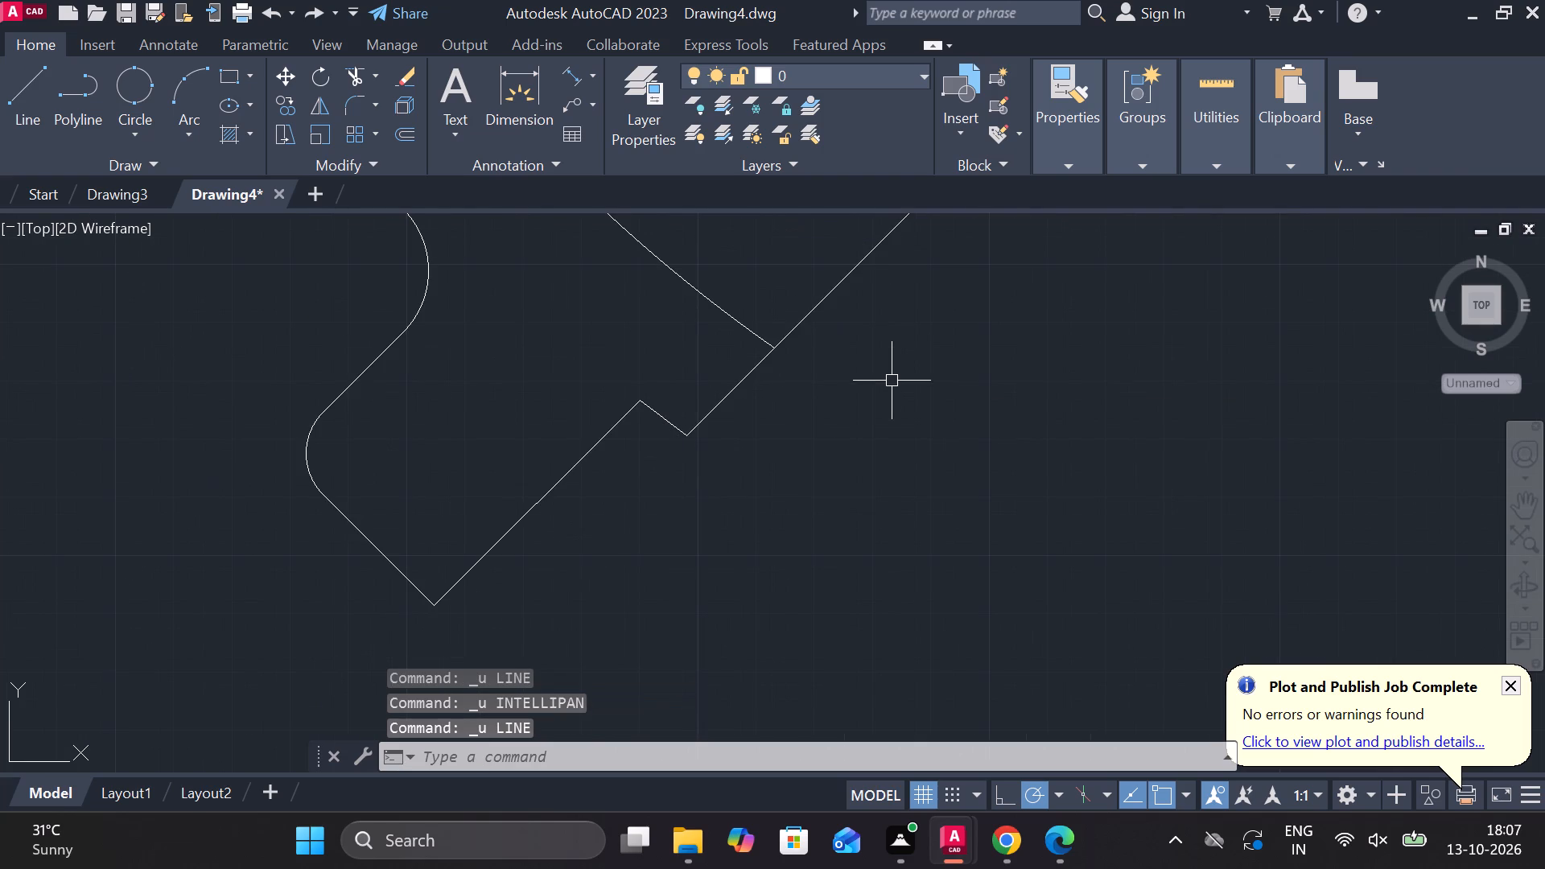
# Check the linear dimension between the outer two of the three inner arcs where they meet the strip's diagonal end edge.
pyautogui.scroll(-4, 892, 381)
pyautogui.moveTo(879, 437); pyautogui.dragTo(779, 549, button='middle')
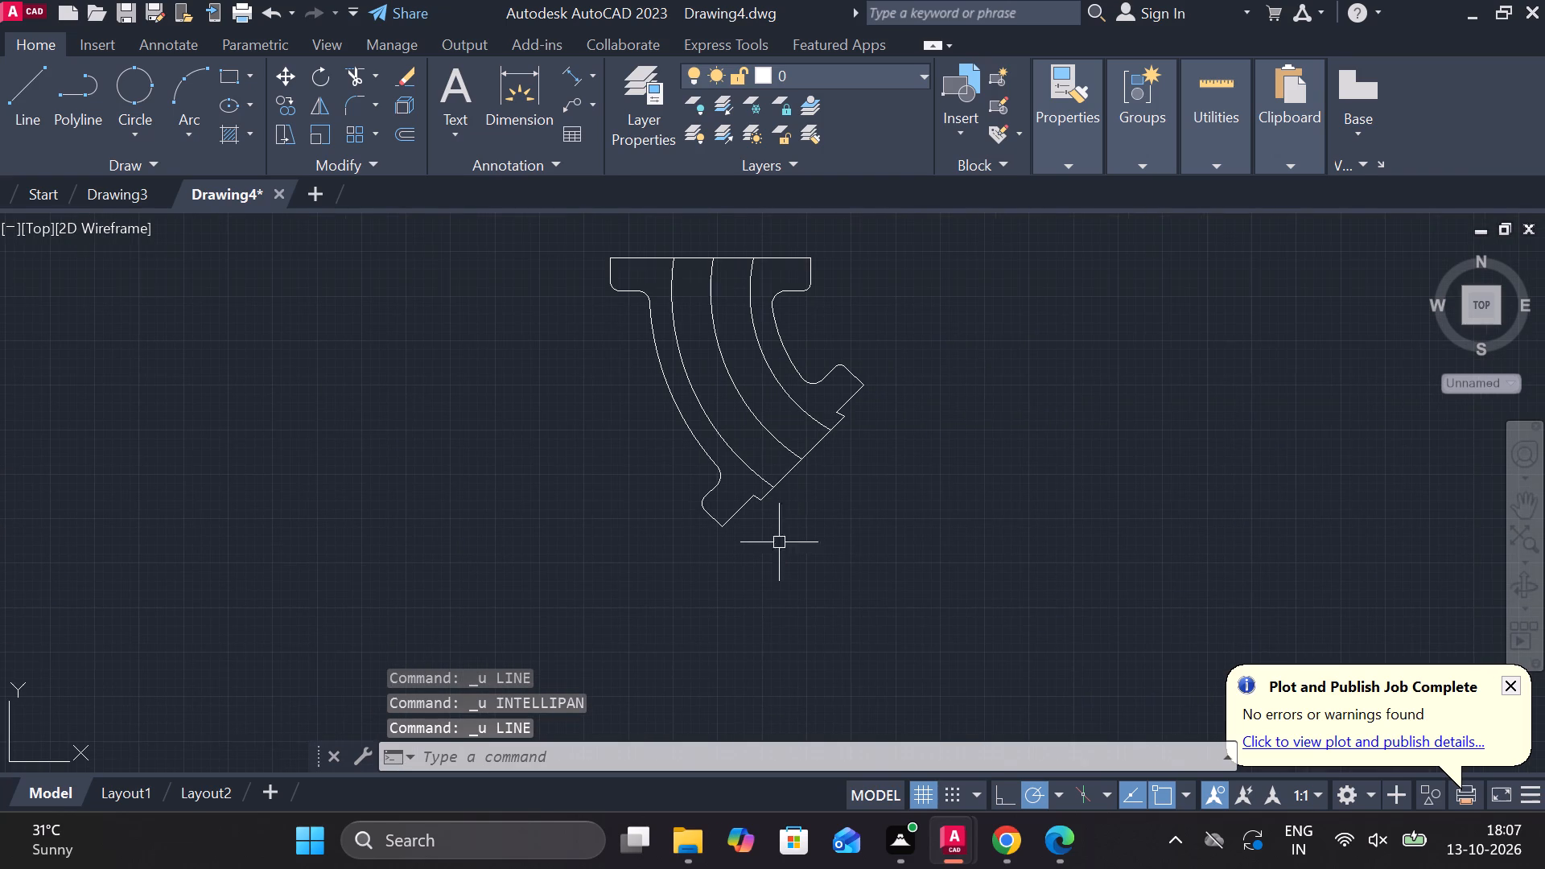
pyautogui.scroll(1, 698, 332)
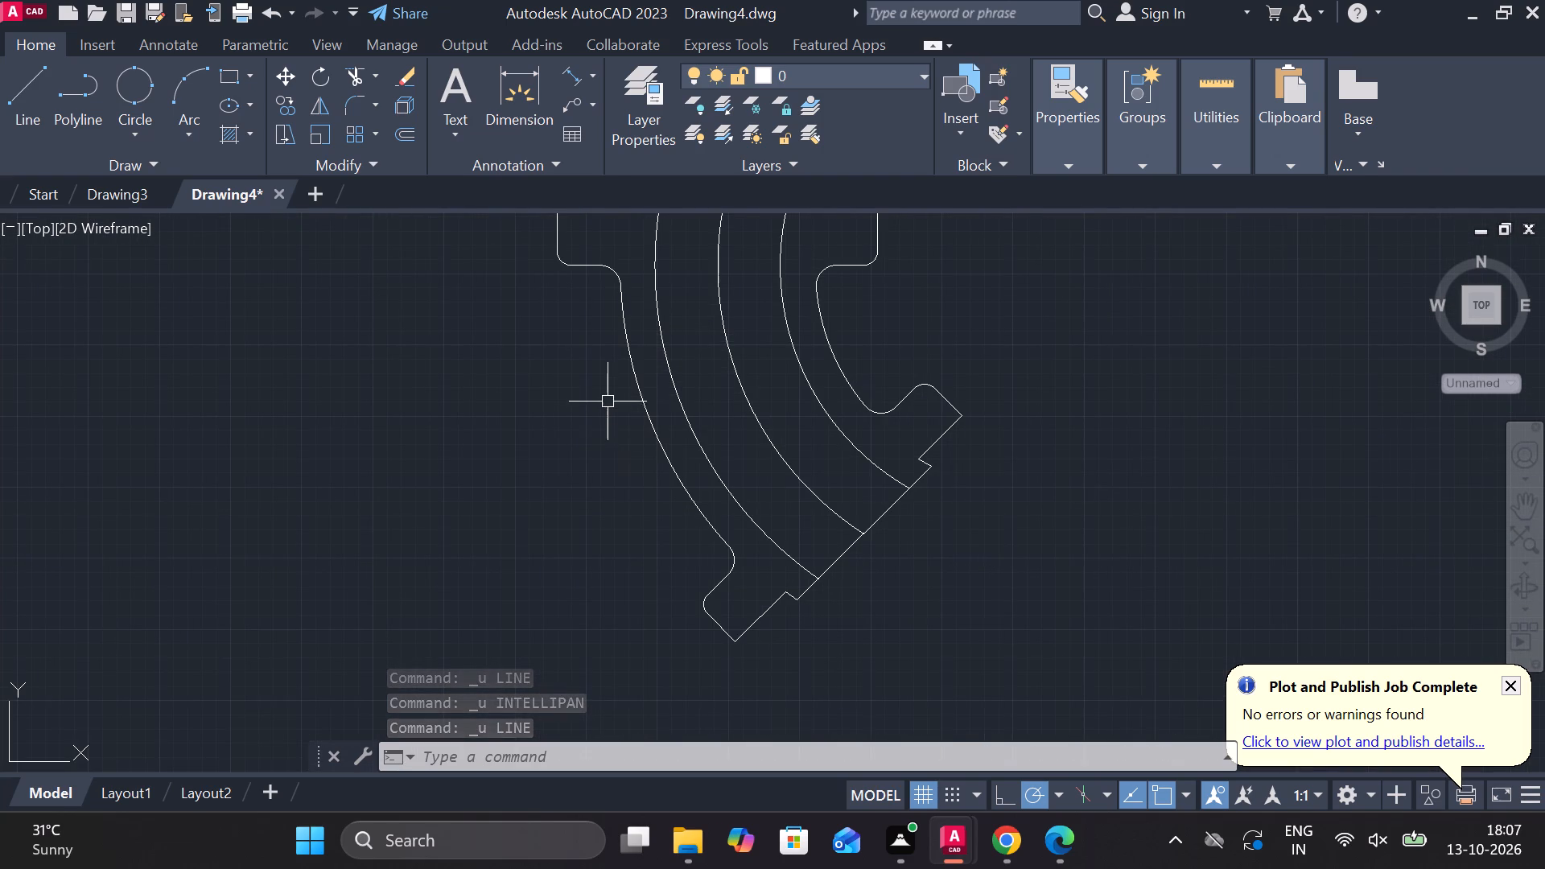
pyautogui.click(592, 79)
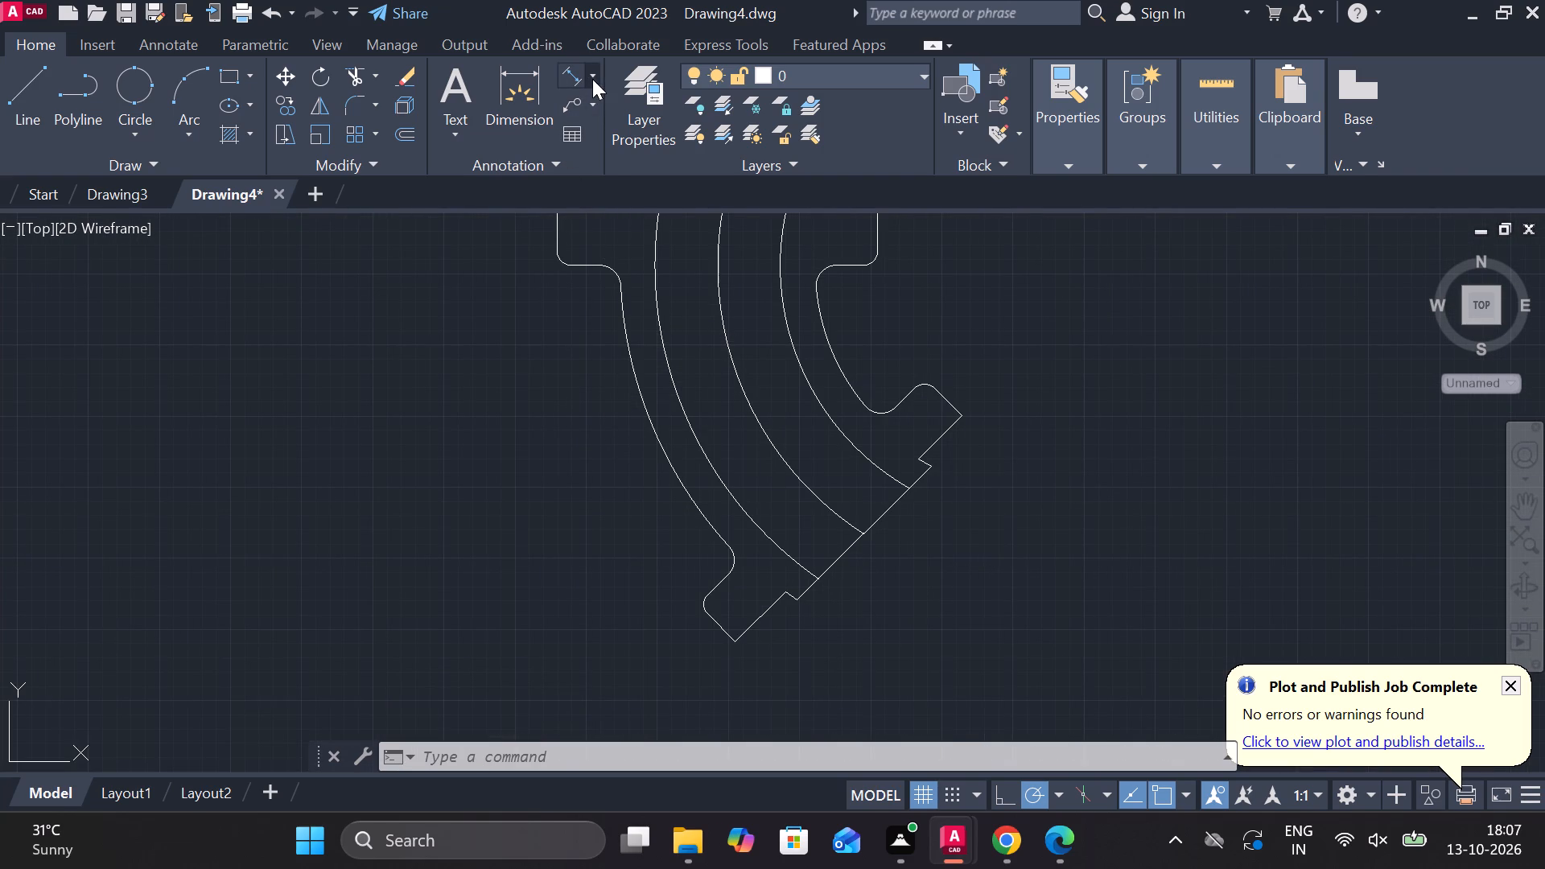
pyautogui.click(608, 107)
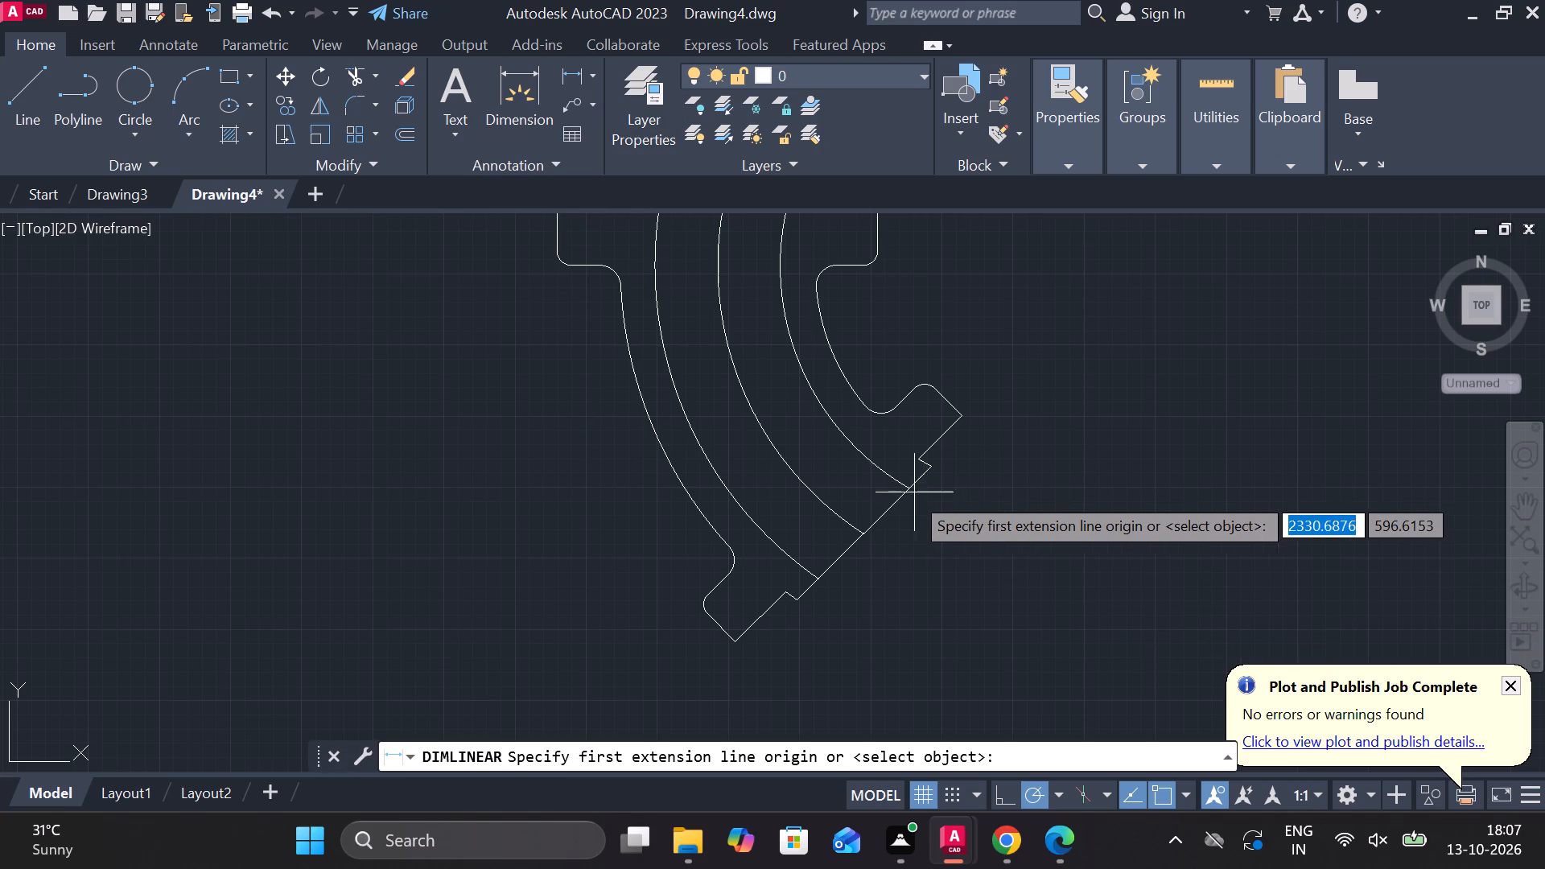
pyautogui.click(904, 488)
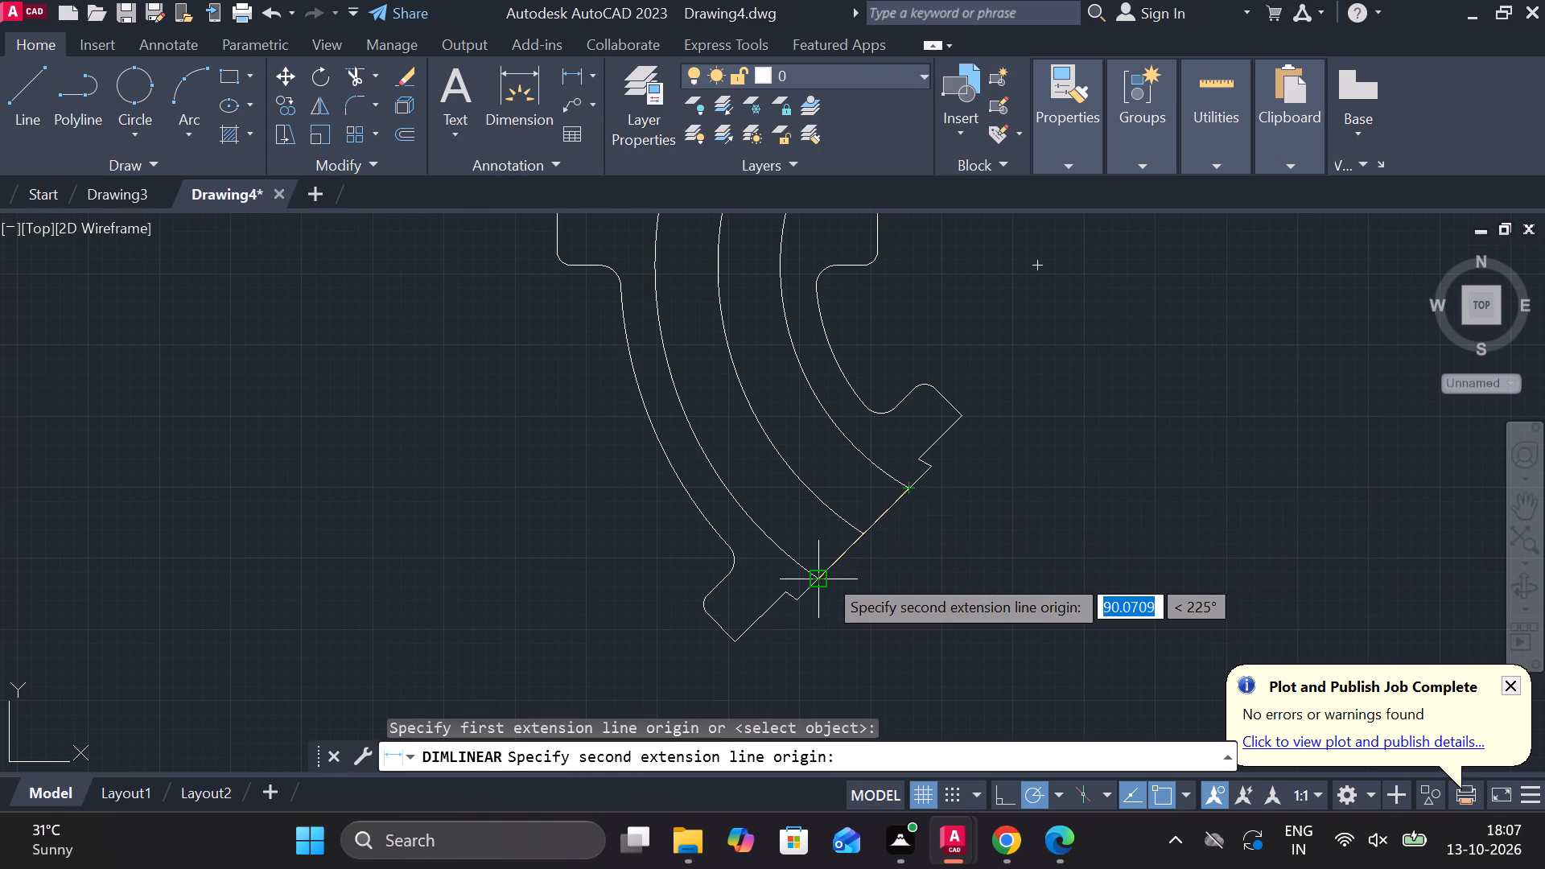
pyautogui.scroll(2, 825, 575)
pyautogui.click(814, 587)
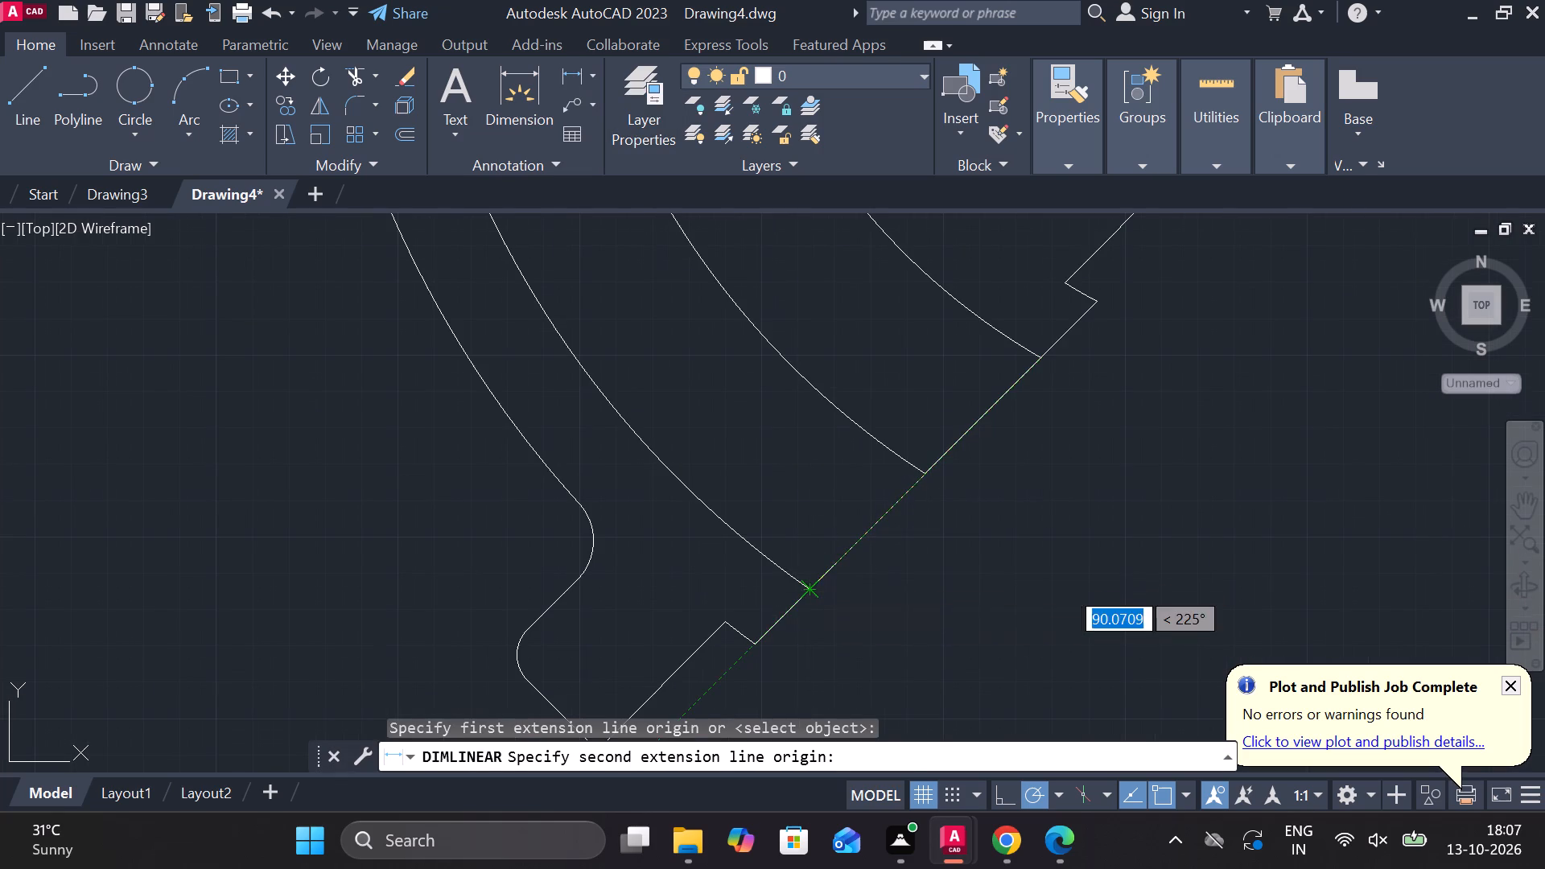
pyautogui.press('Escape')
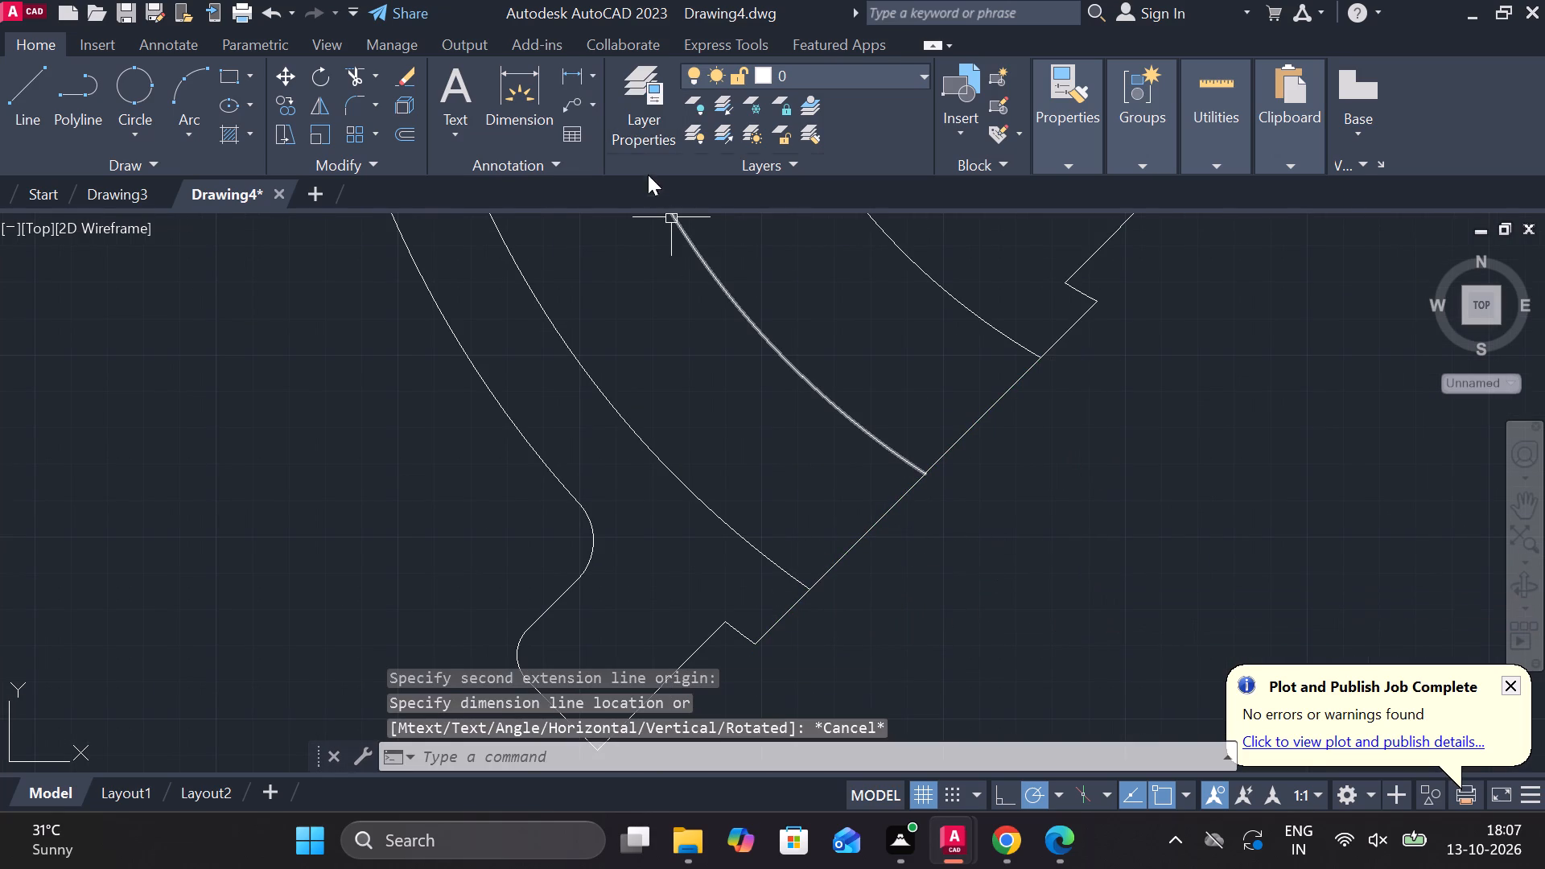
# Check the aligned distance between the same two arc ends along the strip's diagonal end edge.
pyautogui.click(587, 77)
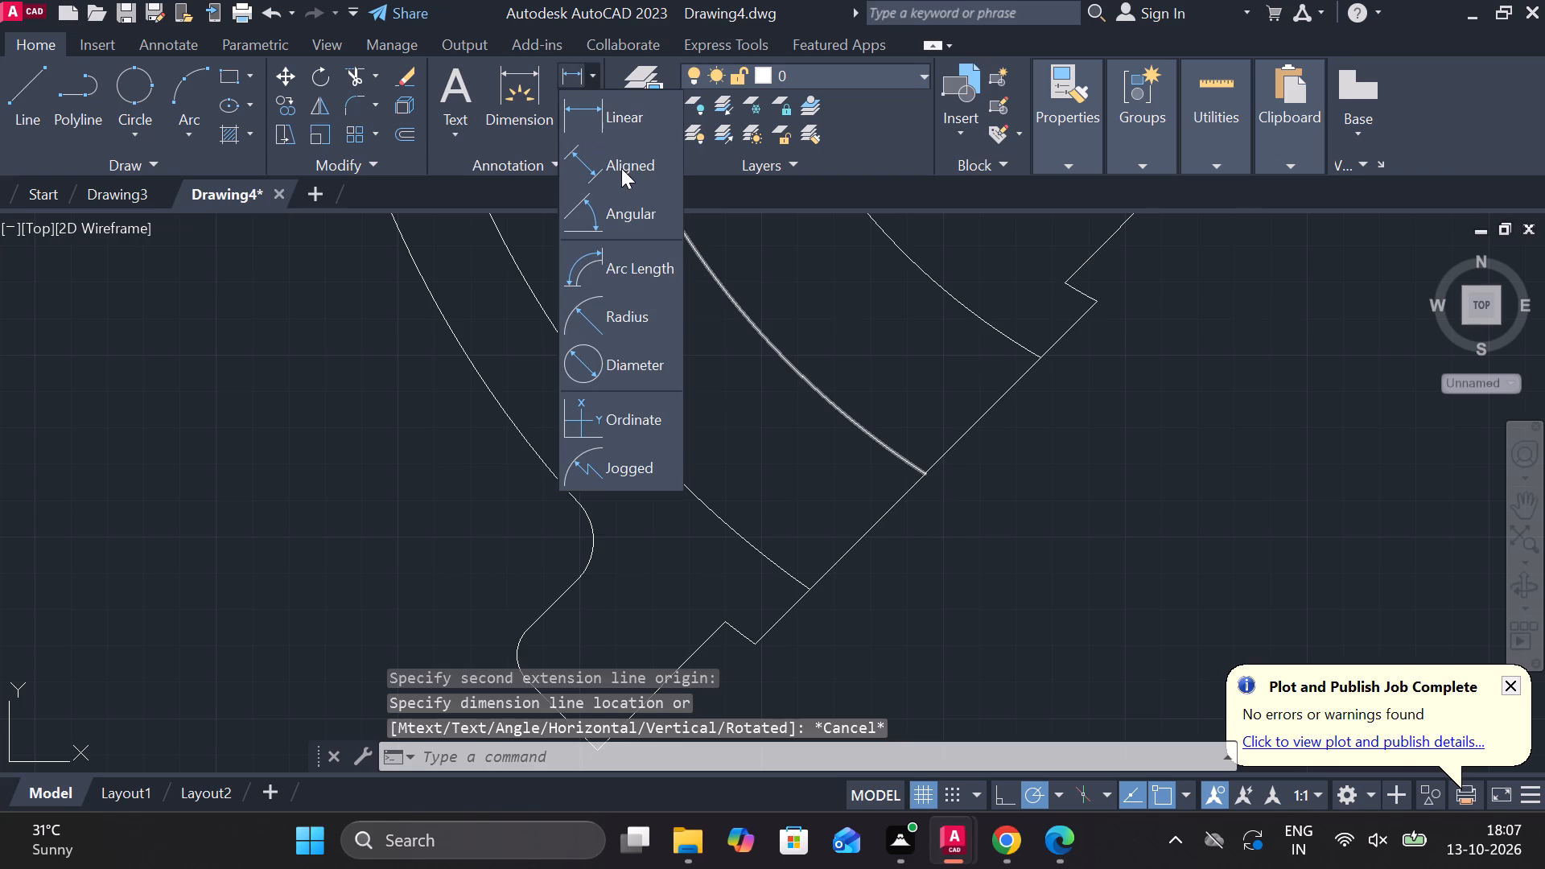
pyautogui.click(620, 171)
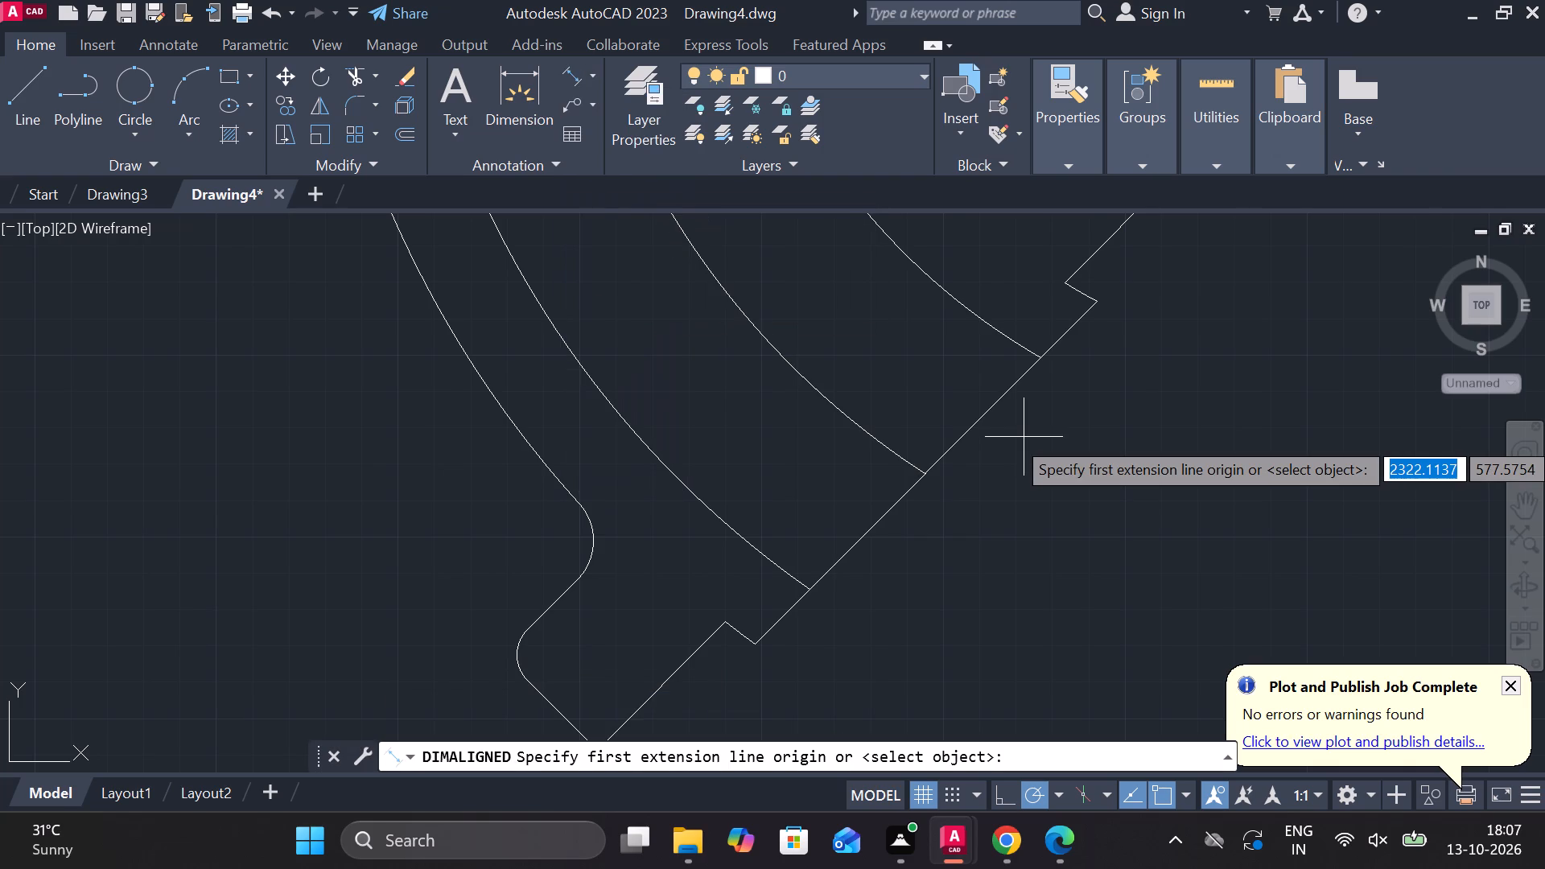
pyautogui.scroll(-2, 1024, 437)
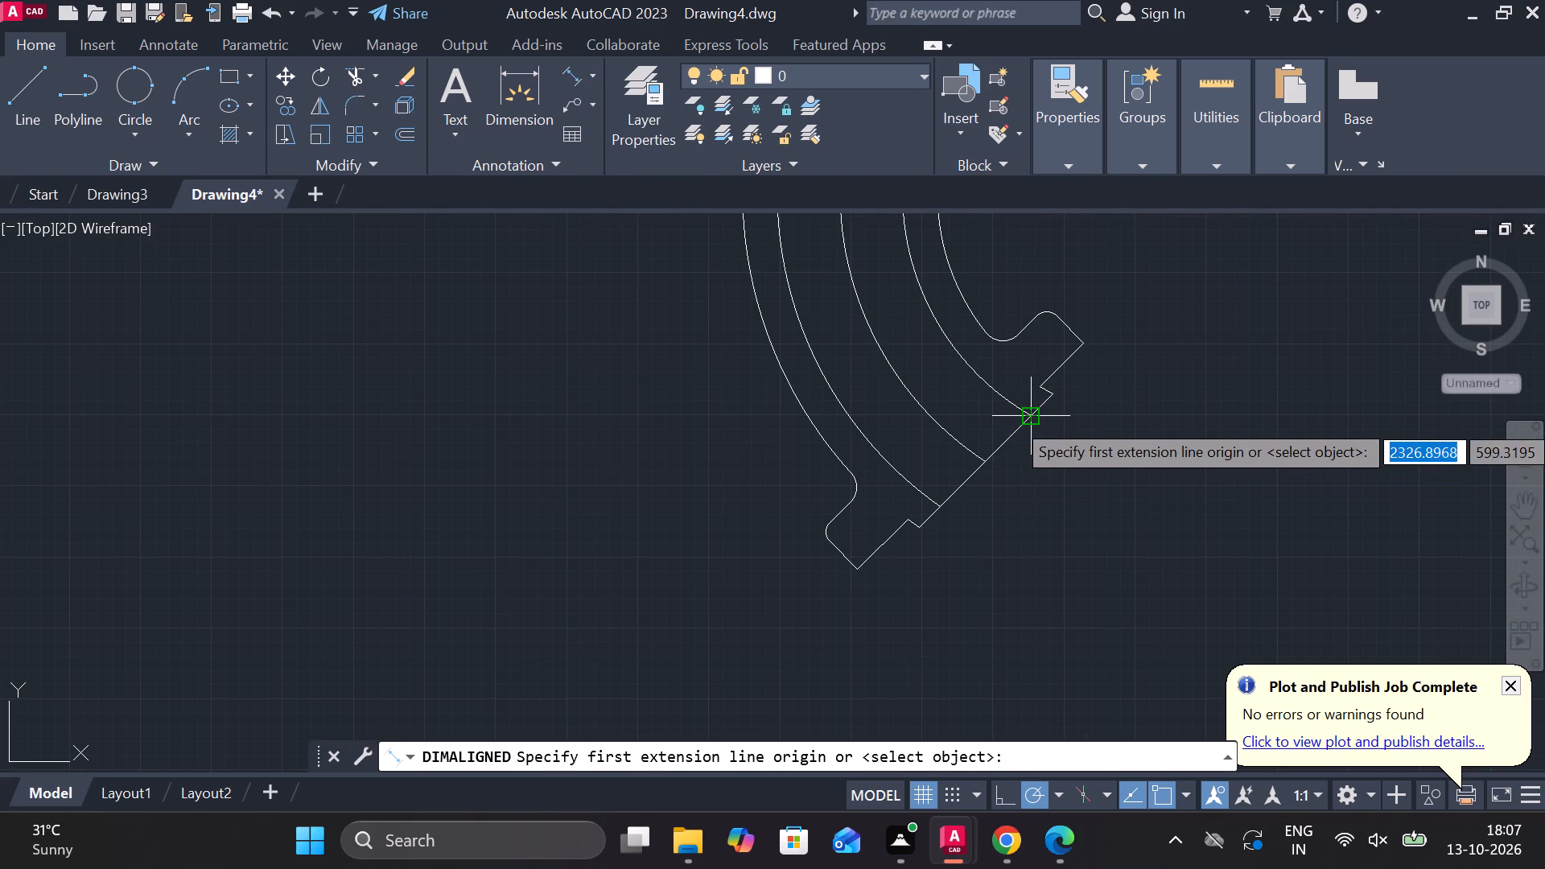
pyautogui.click(1031, 417)
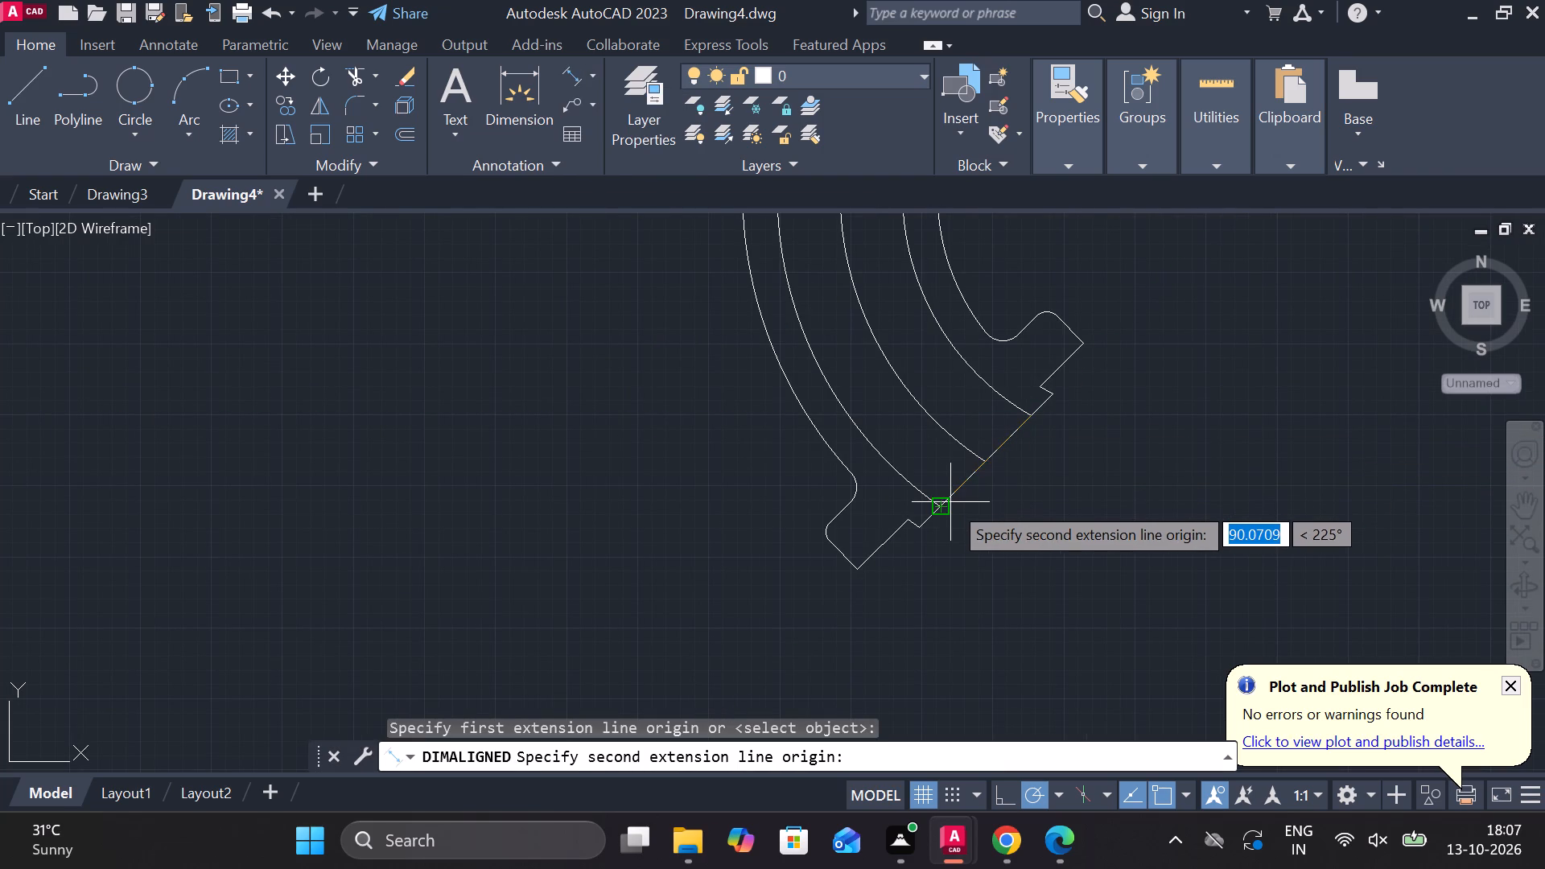
pyautogui.scroll(2, 950, 502)
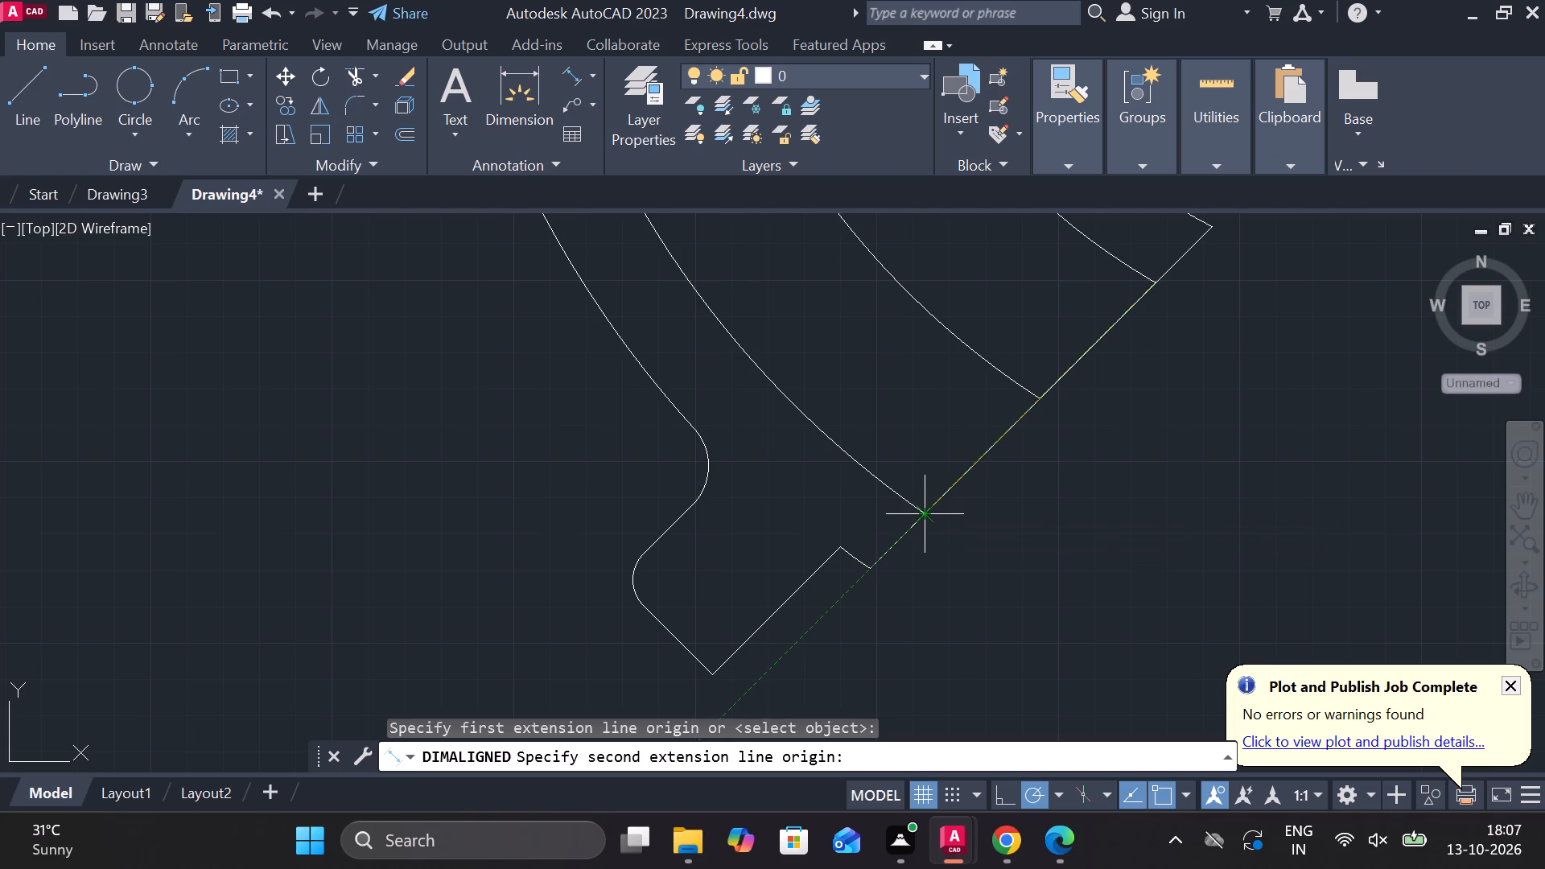
pyautogui.scroll(-1, 921, 511)
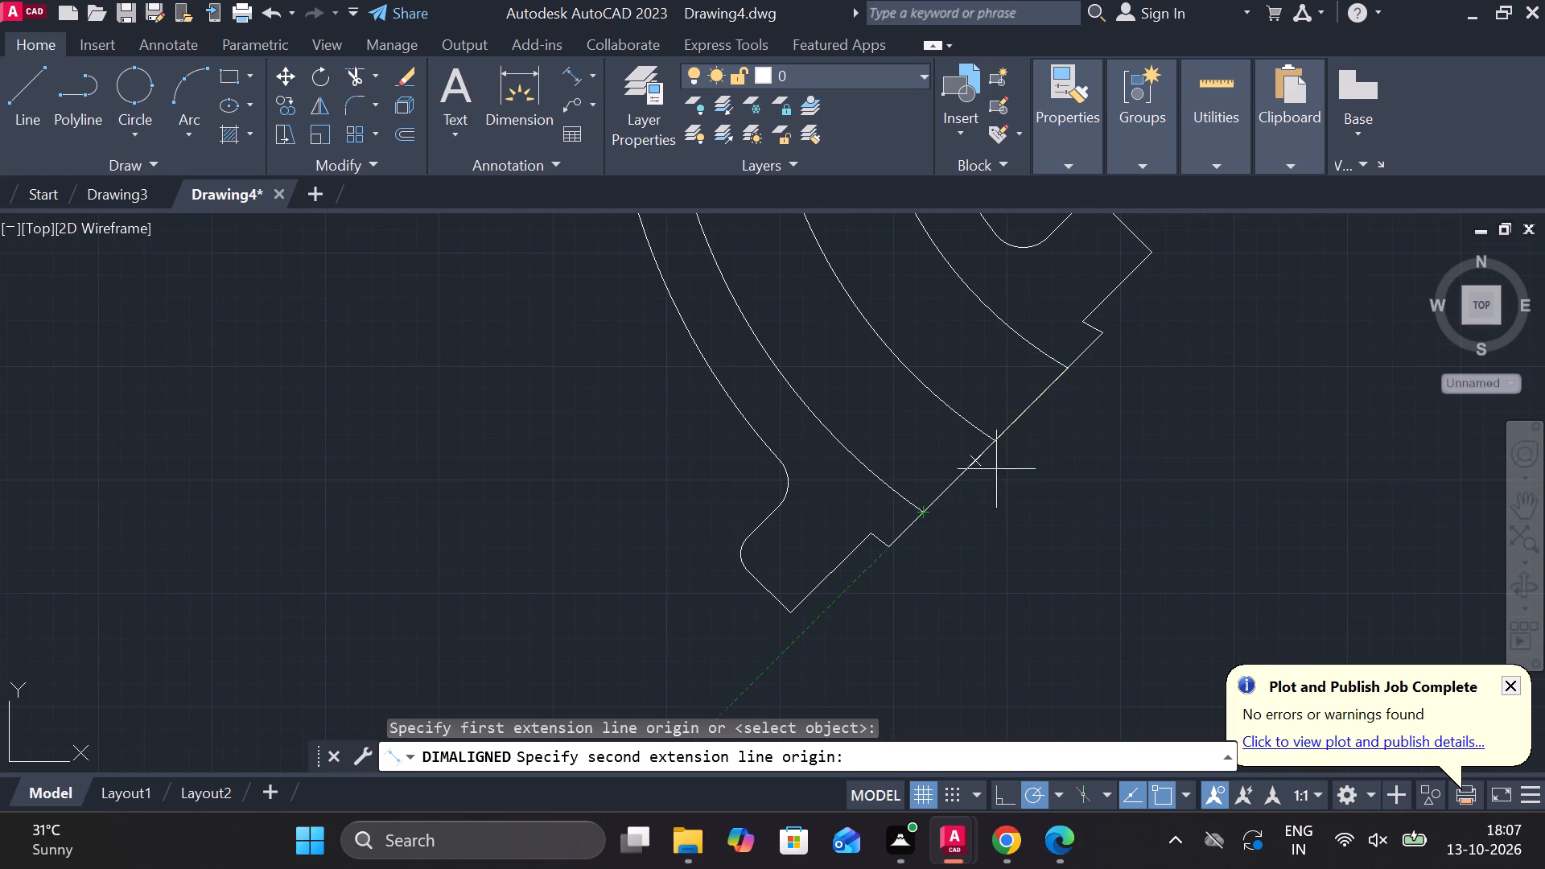
pyautogui.scroll(-2, 1029, 469)
pyautogui.press('Escape')
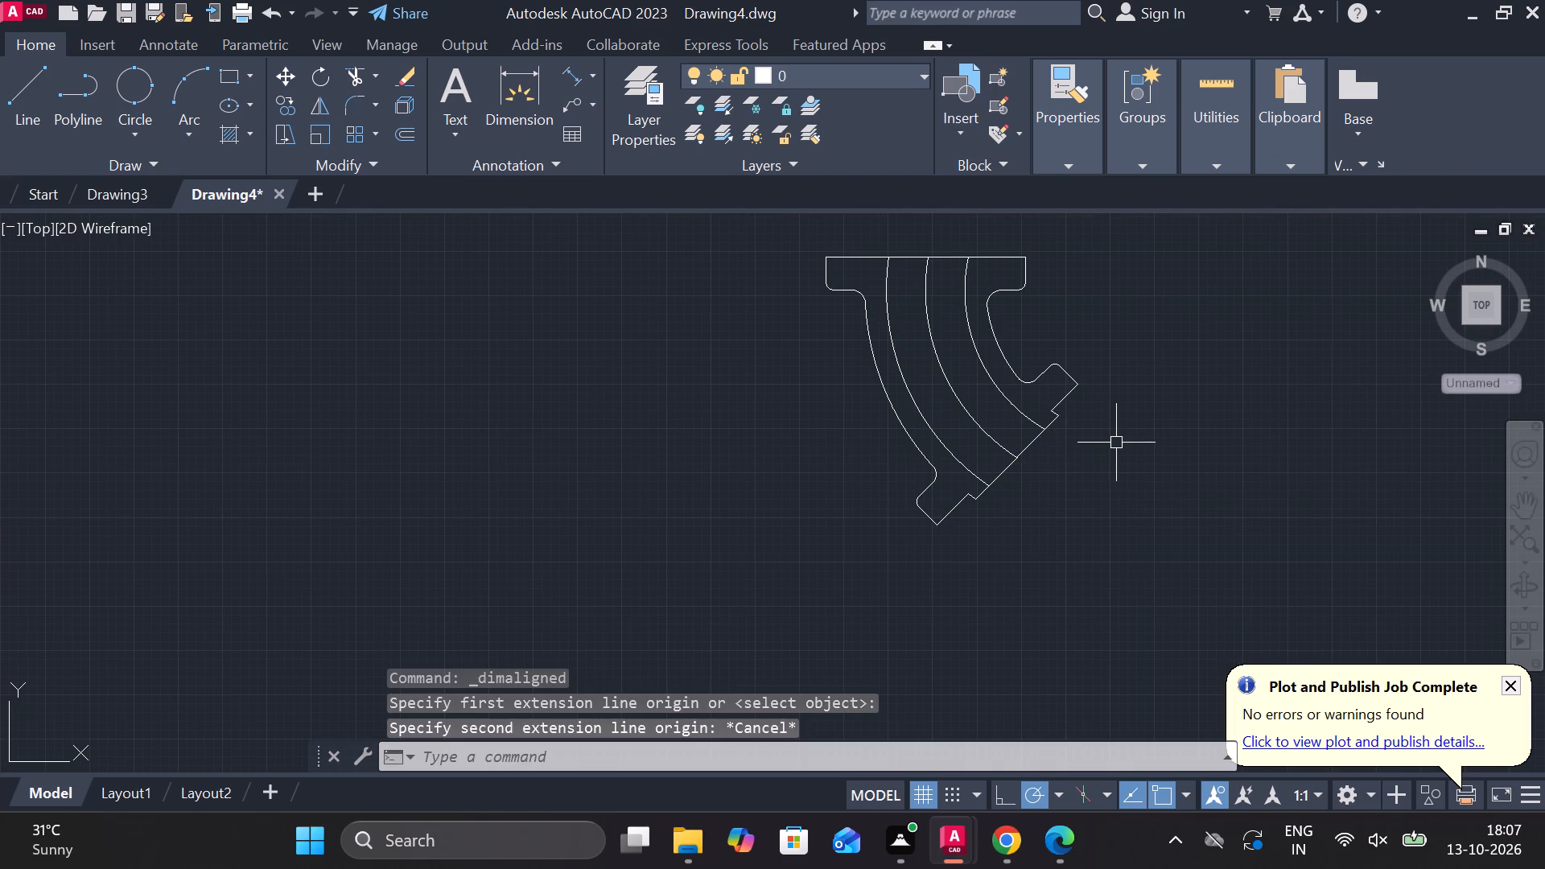
# Undo the recent aligned dimension, erase, line and trim operations, back to before the strip's diagonal end was trimmed.
pyautogui.hotkey('ctrl', 'z')
pyautogui.hotkey('ctrl', 'z')
pyautogui.hotkey('ctrl', 'z')
pyautogui.hotkey('ctrl', 'z')
pyautogui.hotkey('ctrl', 'z')
pyautogui.hotkey('ctrl', 'z')
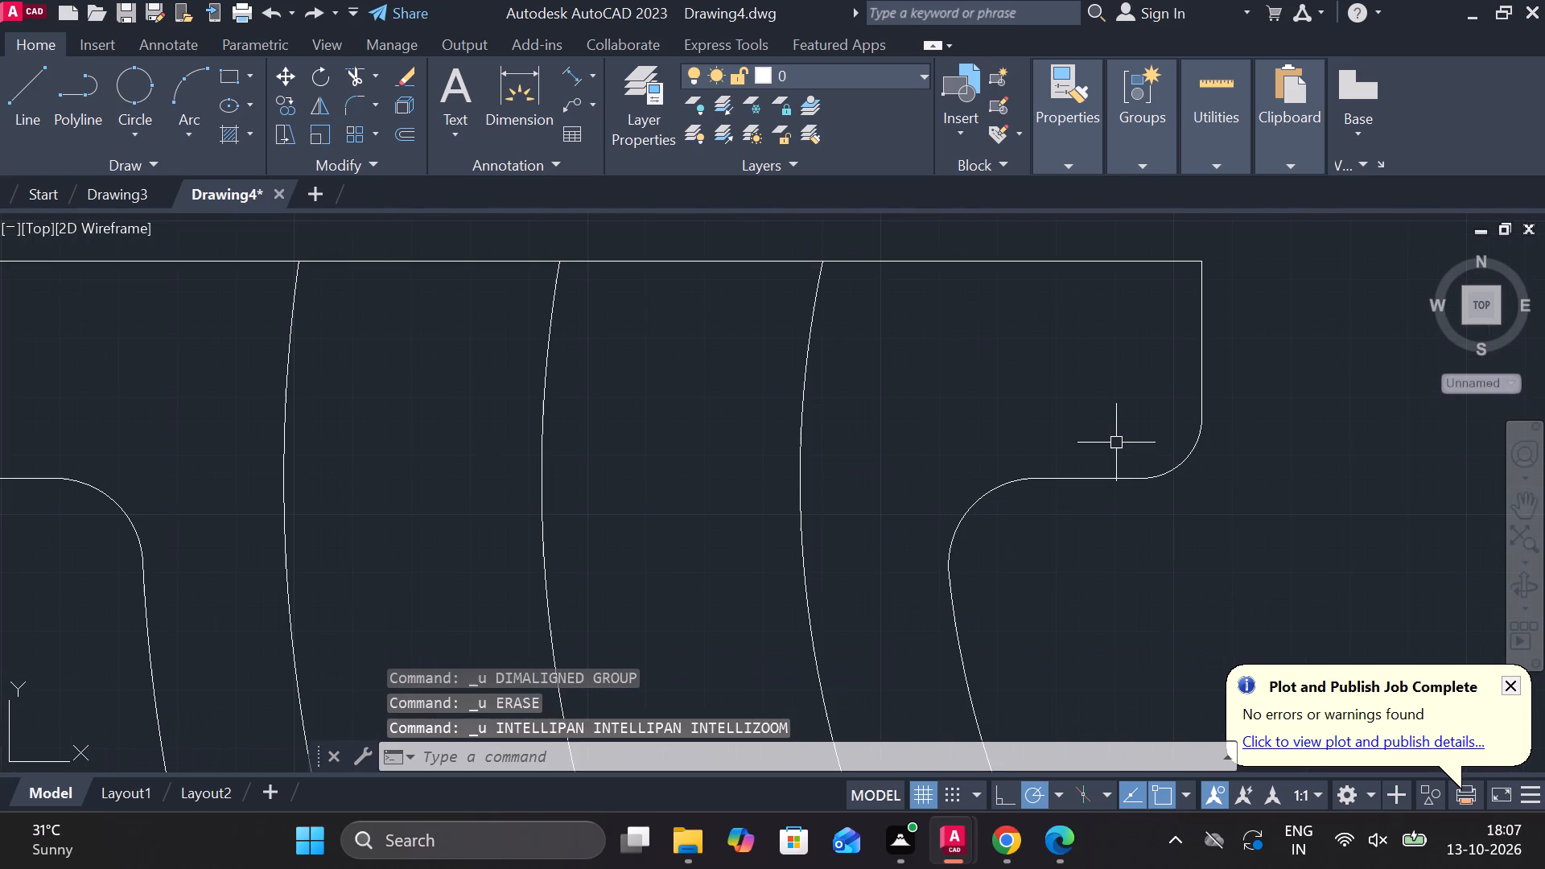
pyautogui.hotkey('ctrl', 'z')
pyautogui.hotkey('ctrl', 'z')
pyautogui.hotkey('ctrl', 'z')
pyautogui.hotkey('ctrl', 'z')
pyautogui.hotkey('ctrl', 'z')
pyautogui.hotkey('ctrl', 'z')
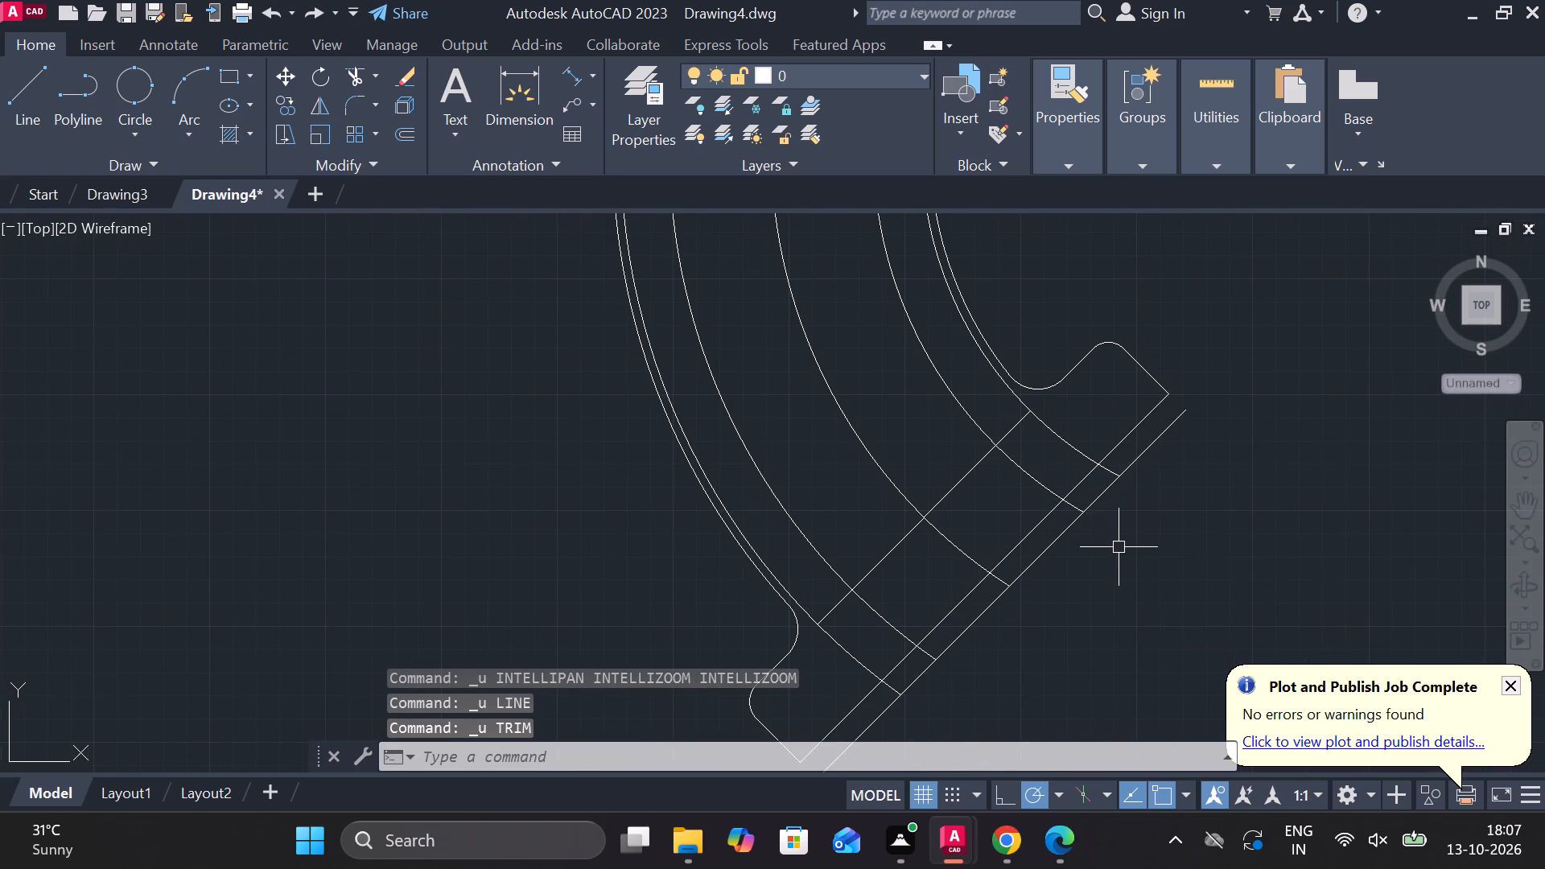
# Check the aligned distance between the outer two of the three inner arcs on the untrimmed strip's outermost diagonal line.
pyautogui.moveTo(1071, 545); pyautogui.dragTo(1007, 529, button='middle')
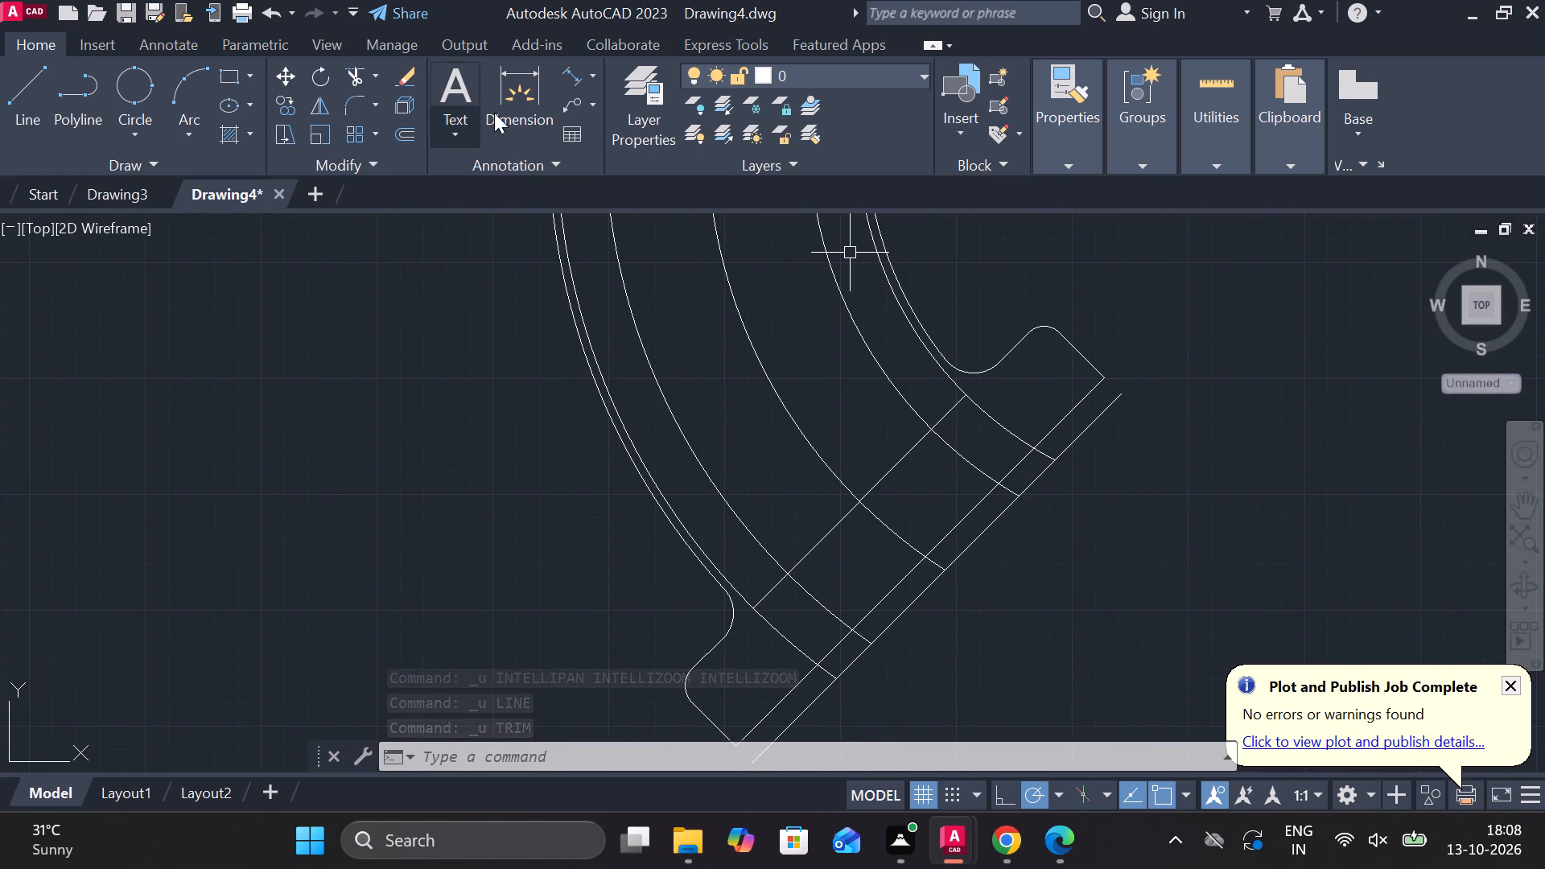
pyautogui.click(571, 88)
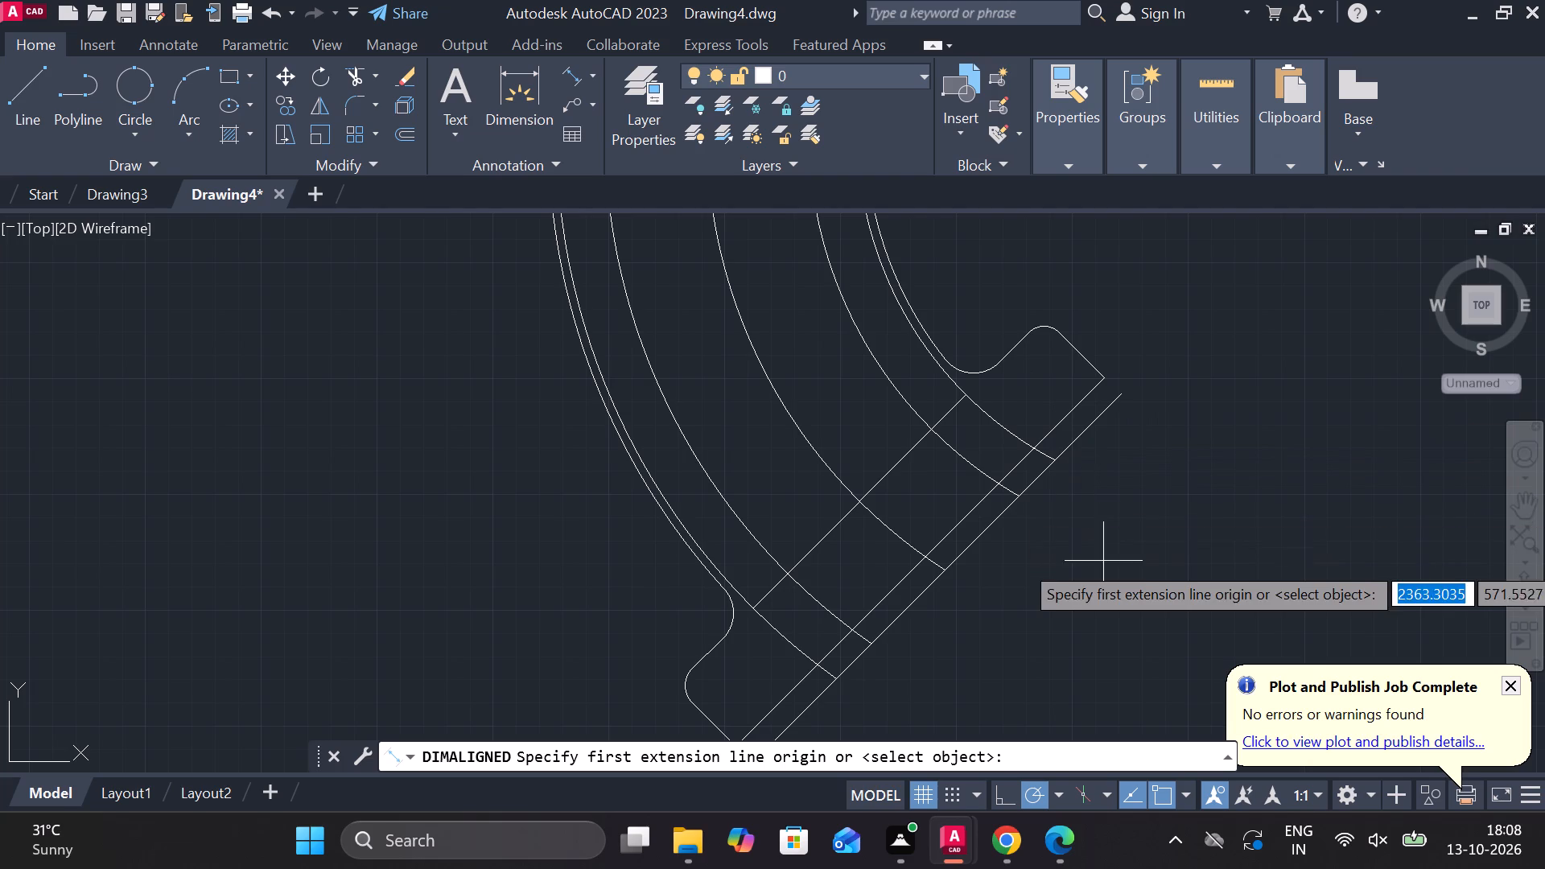
pyautogui.click(1020, 500)
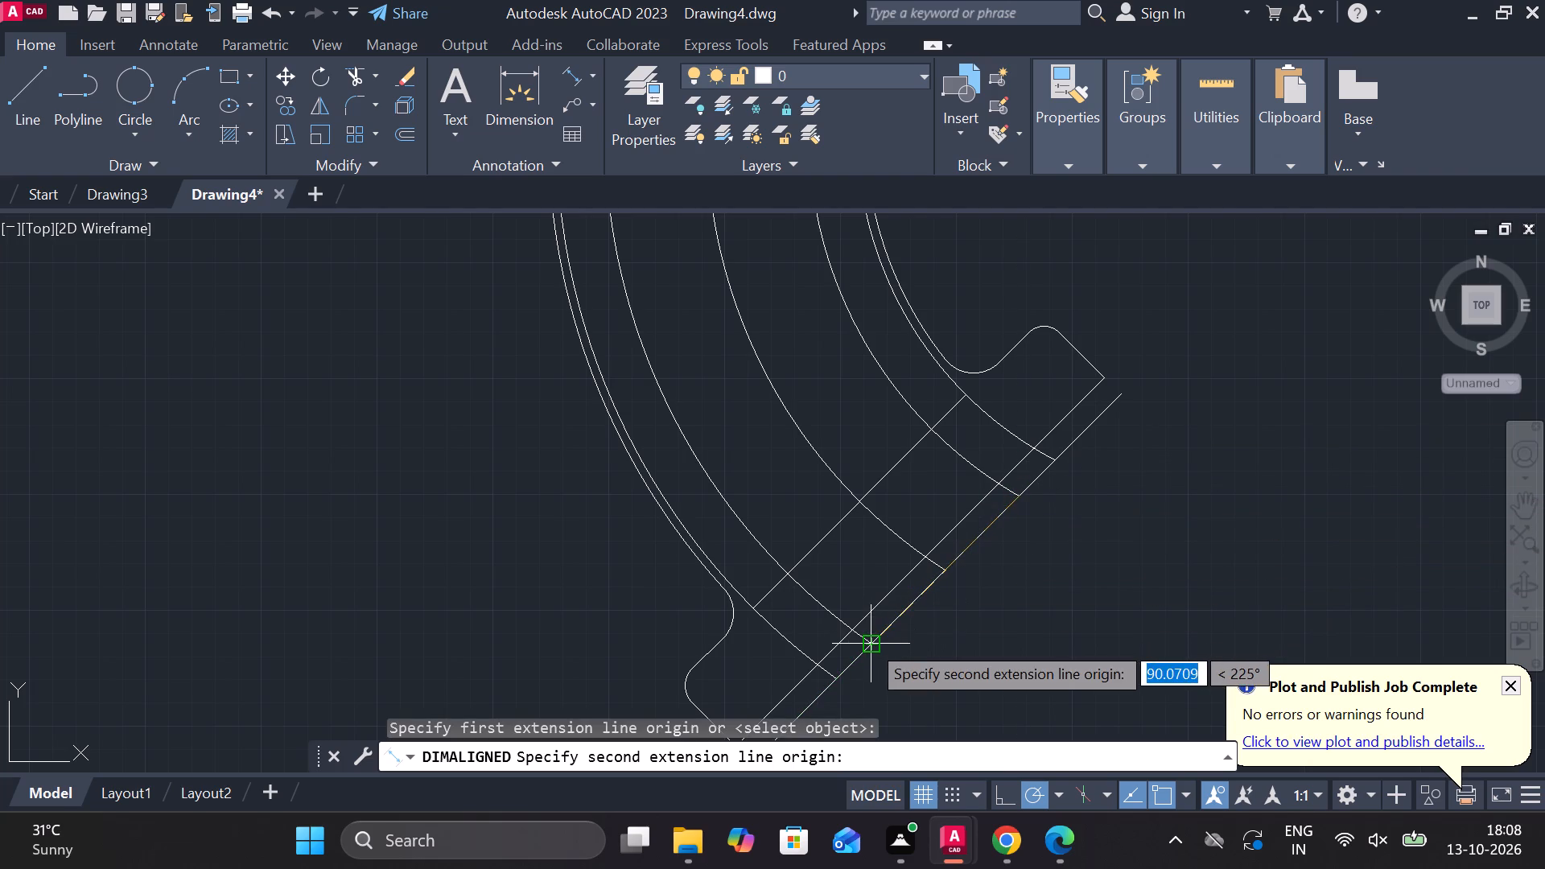
pyautogui.press('`')
pyautogui.press('`')
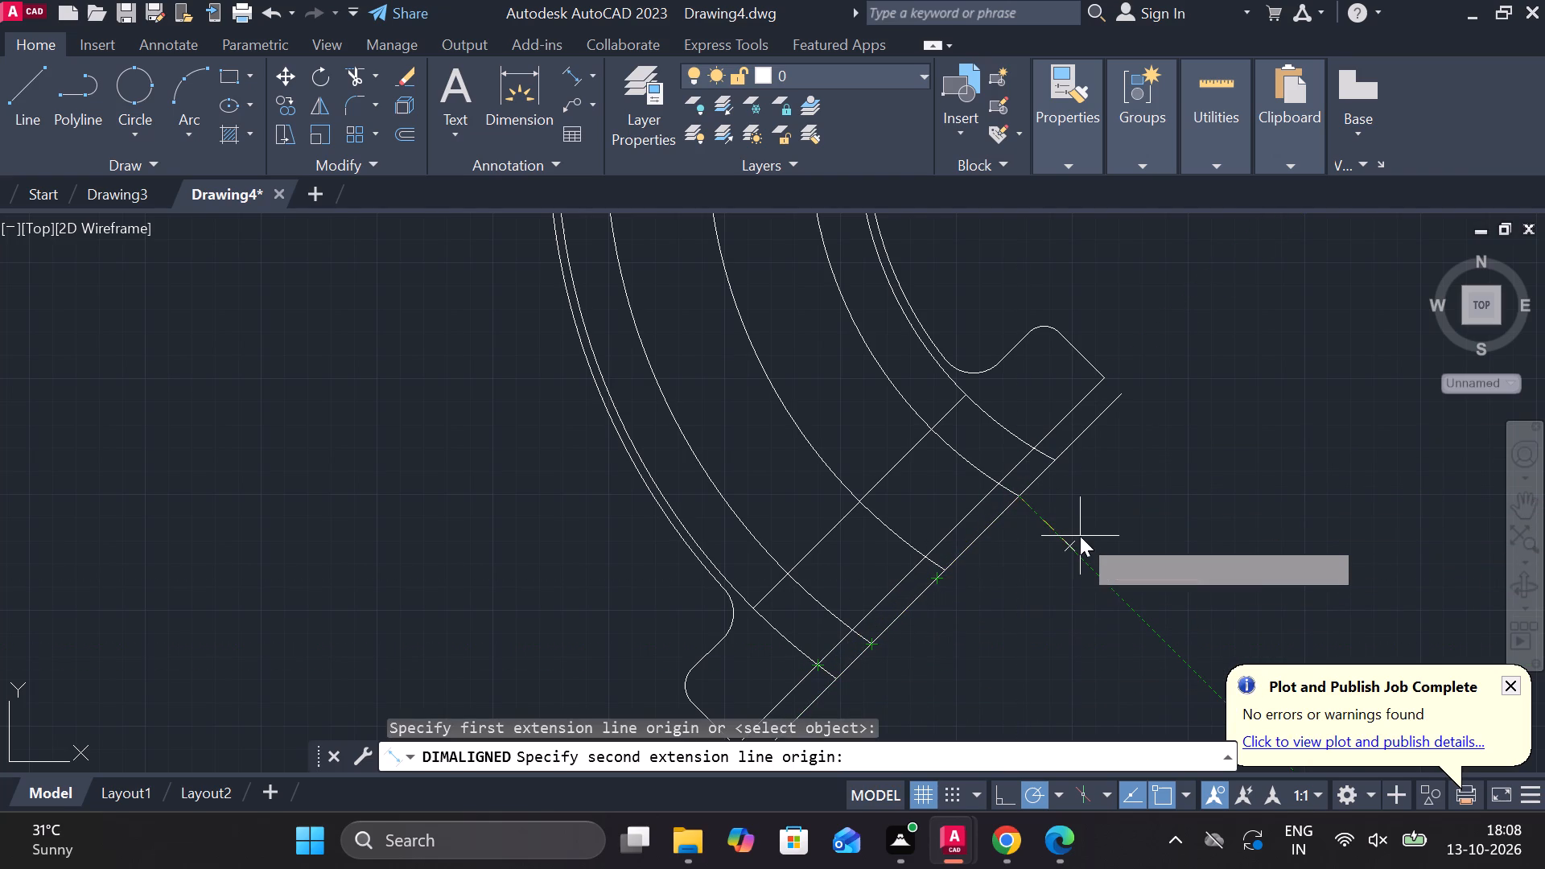
pyautogui.press('Escape')
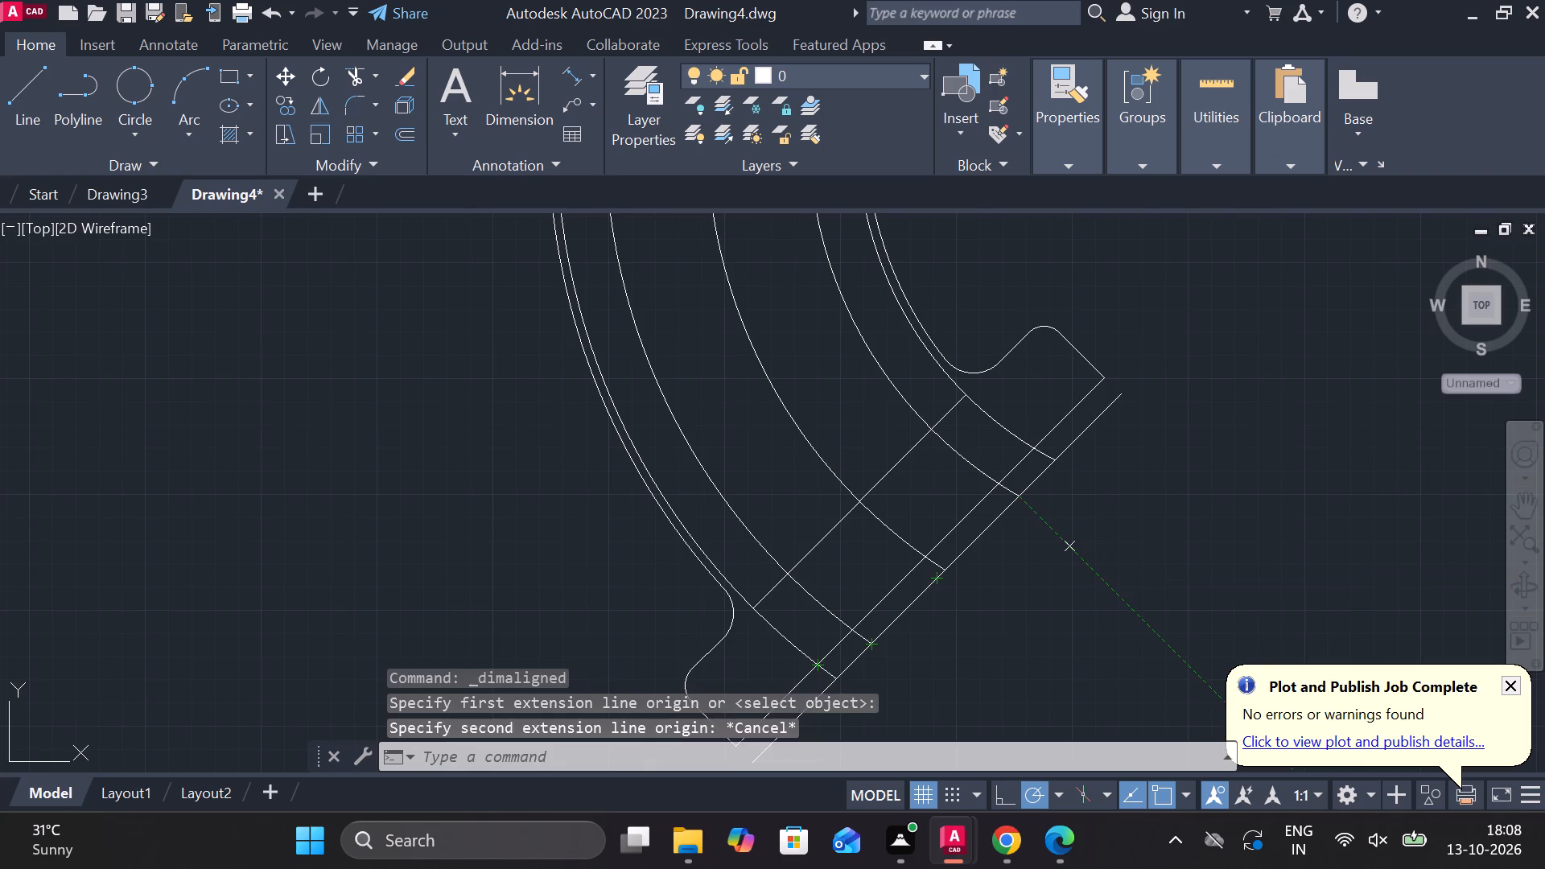
# Check the linear dimension between the outer two of the three inner arcs along the rectangle's top edge.
pyautogui.scroll(-2, 1110, 530)
pyautogui.scroll(1, 899, 356)
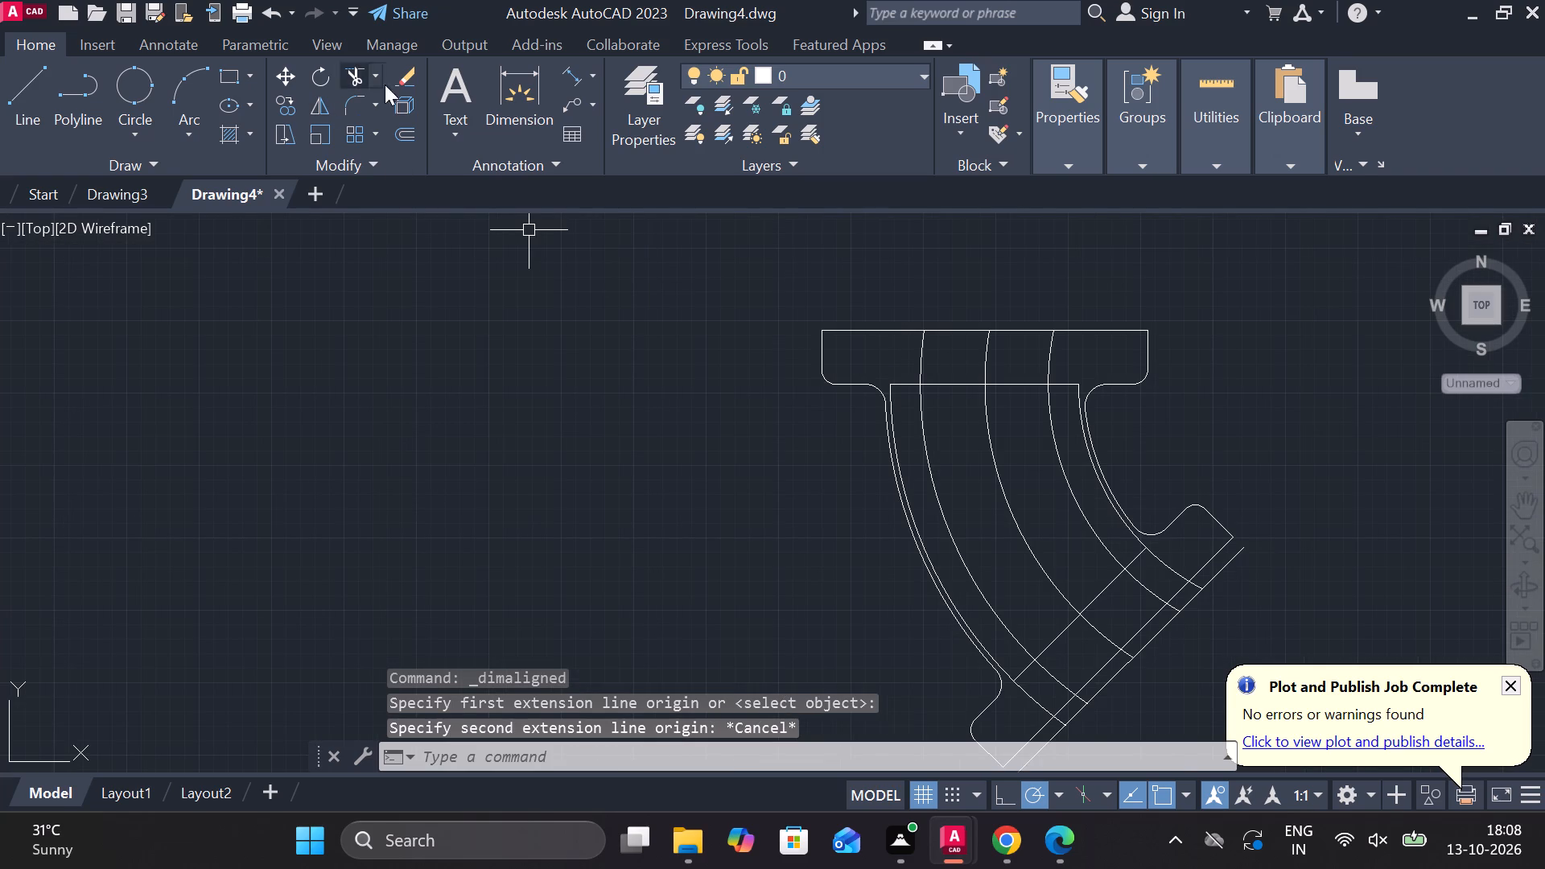
pyautogui.click(589, 76)
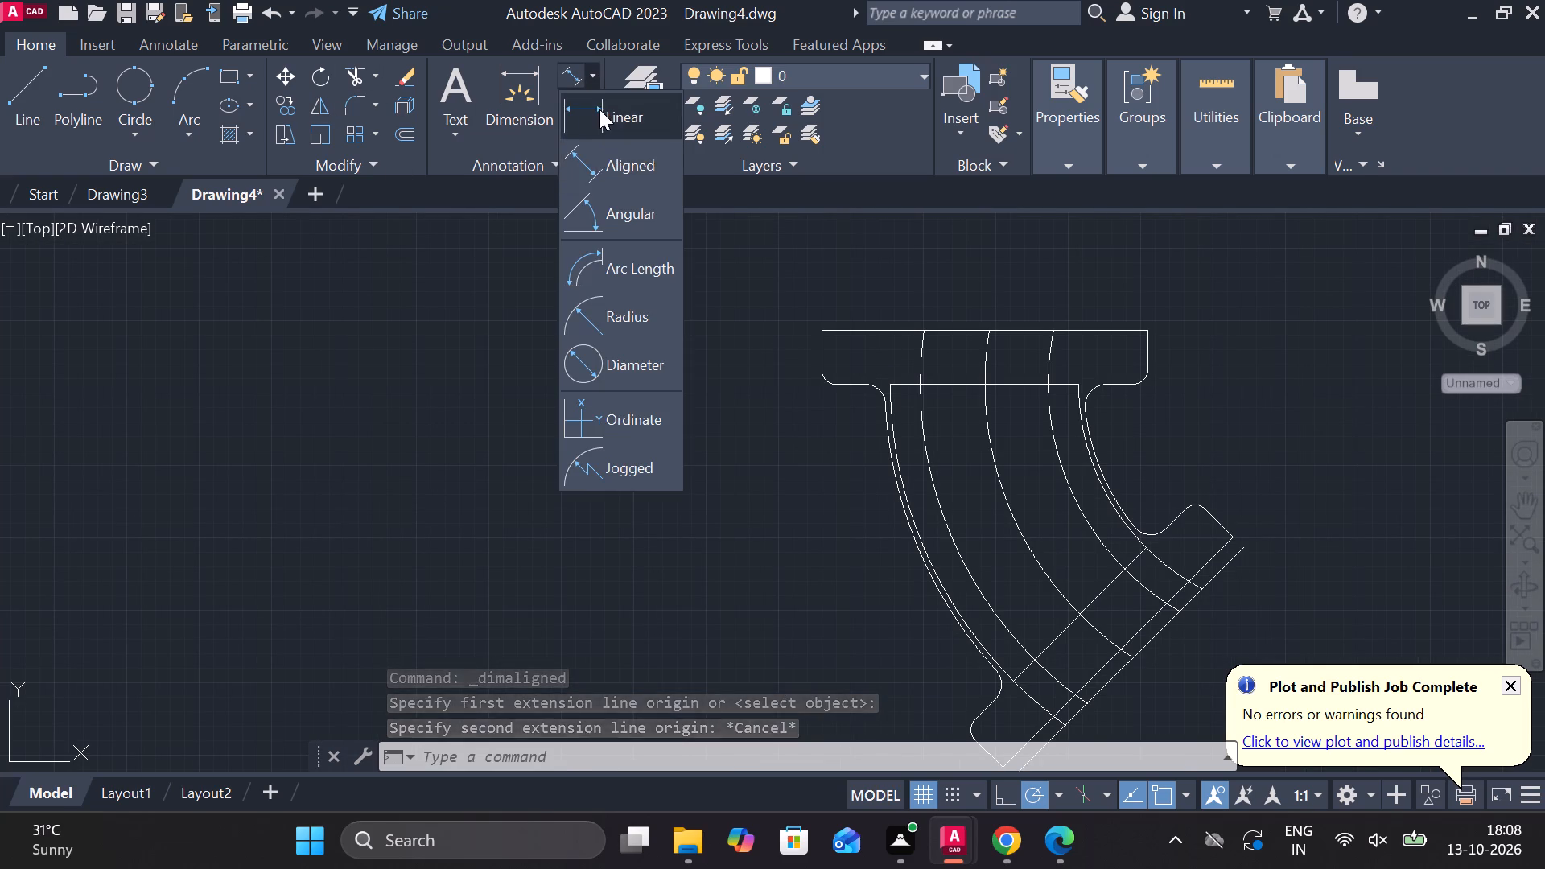
pyautogui.click(599, 109)
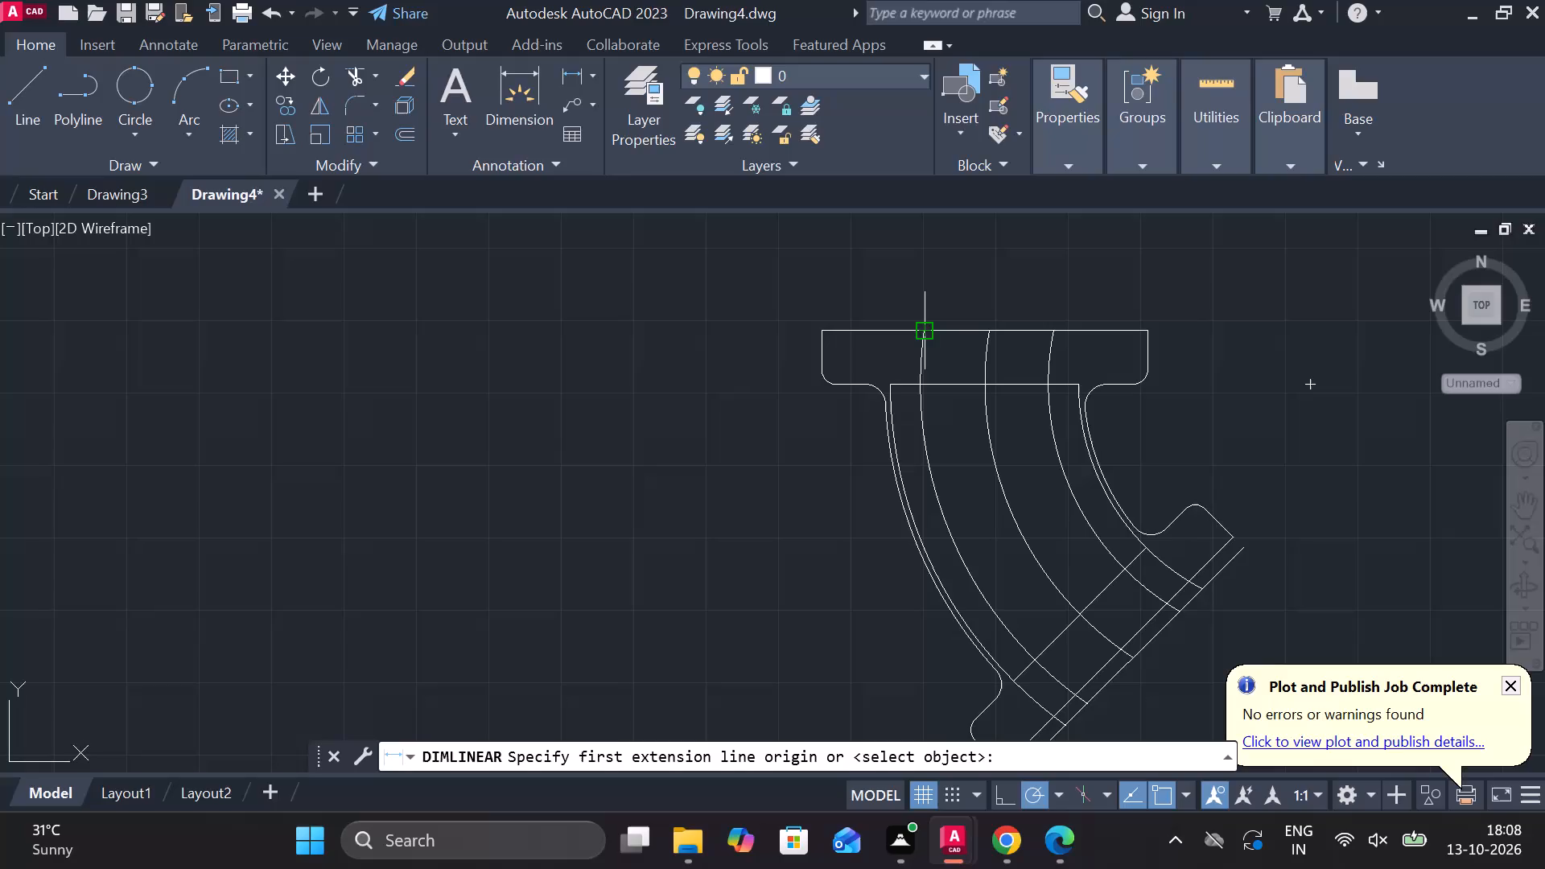
pyautogui.click(922, 324)
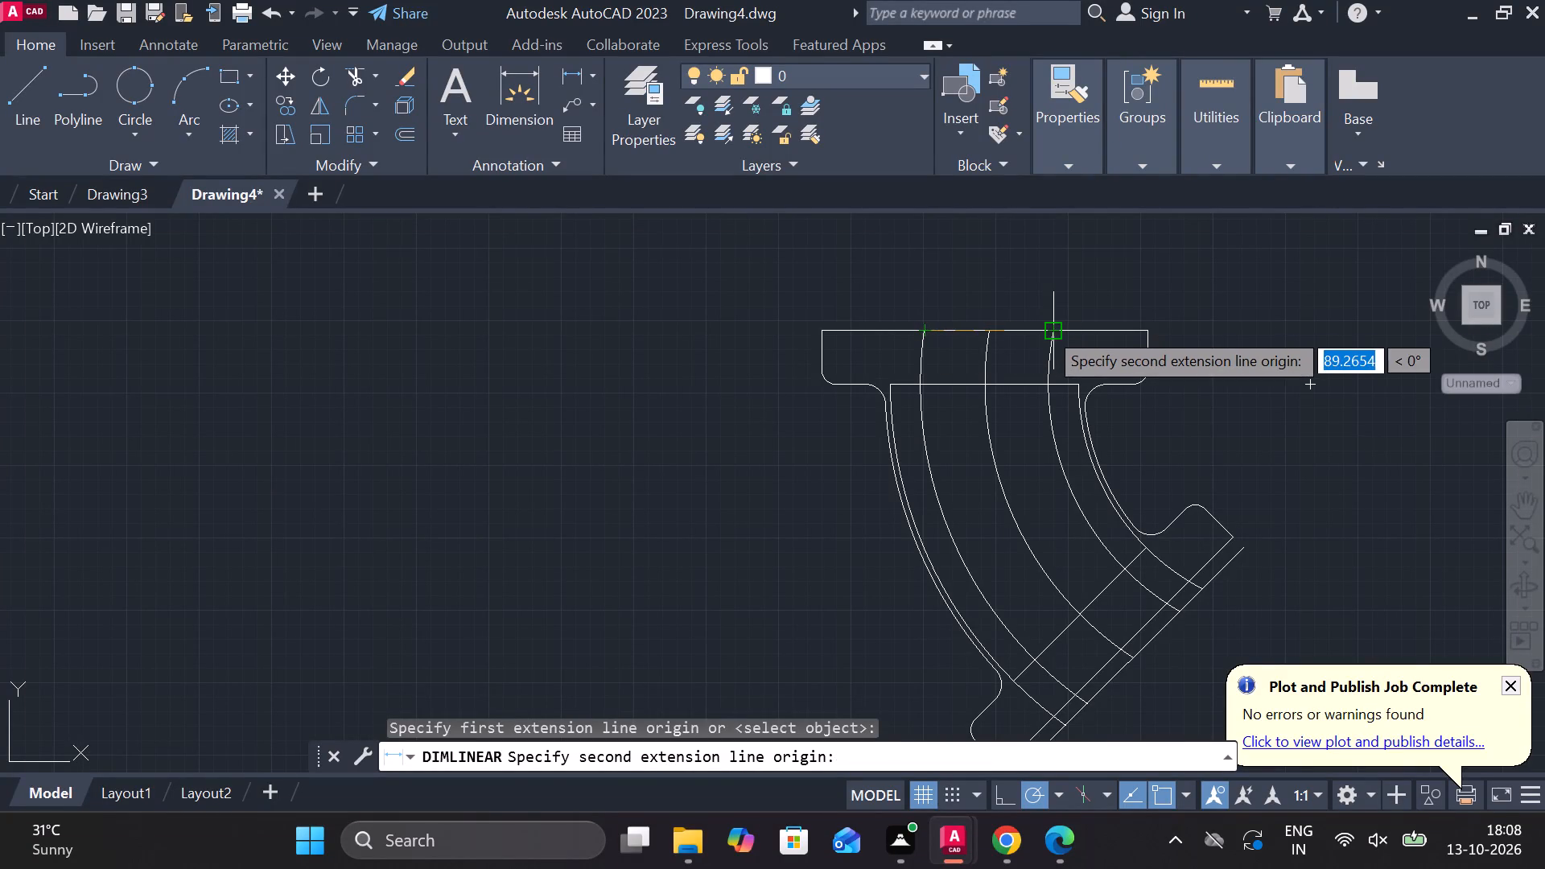
pyautogui.scroll(2, 1055, 325)
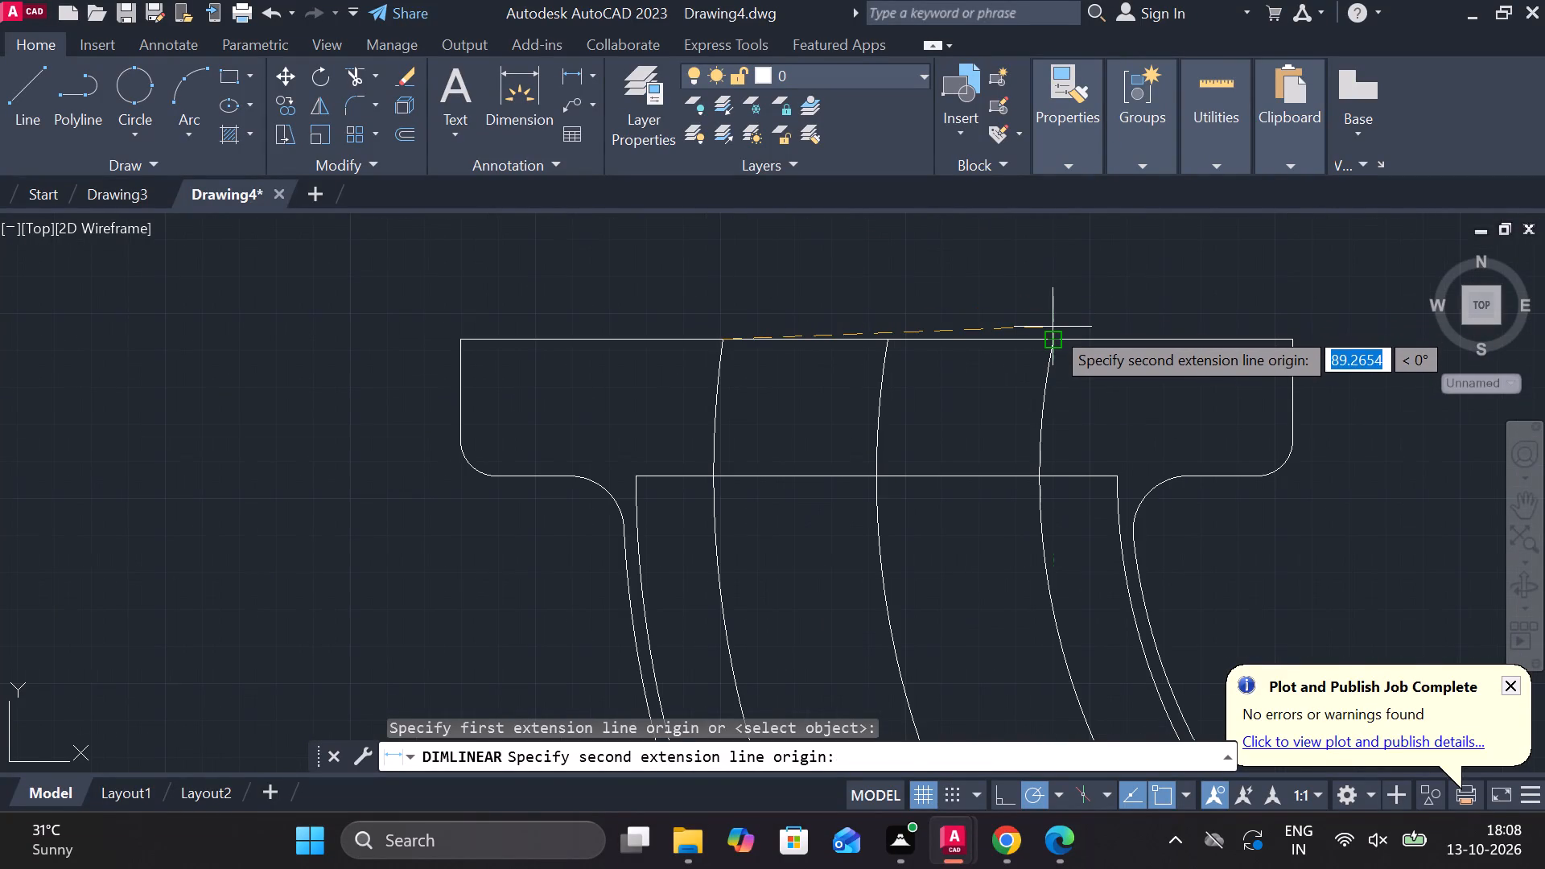
pyautogui.click(1053, 337)
pyautogui.scroll(1, 999, 304)
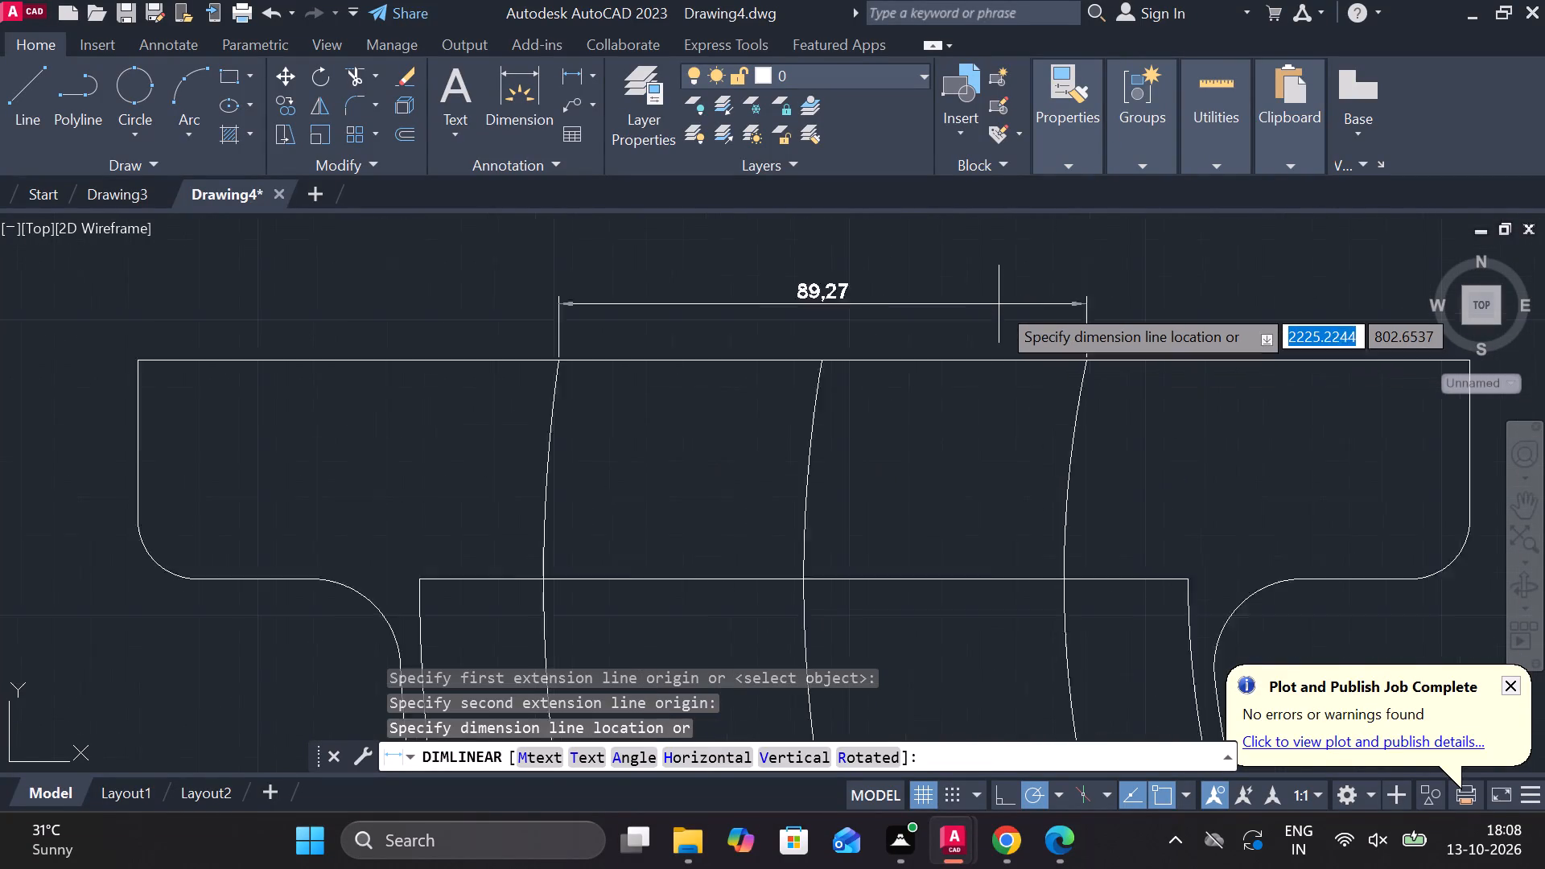
pyautogui.scroll(1, 999, 304)
pyautogui.press('Escape')
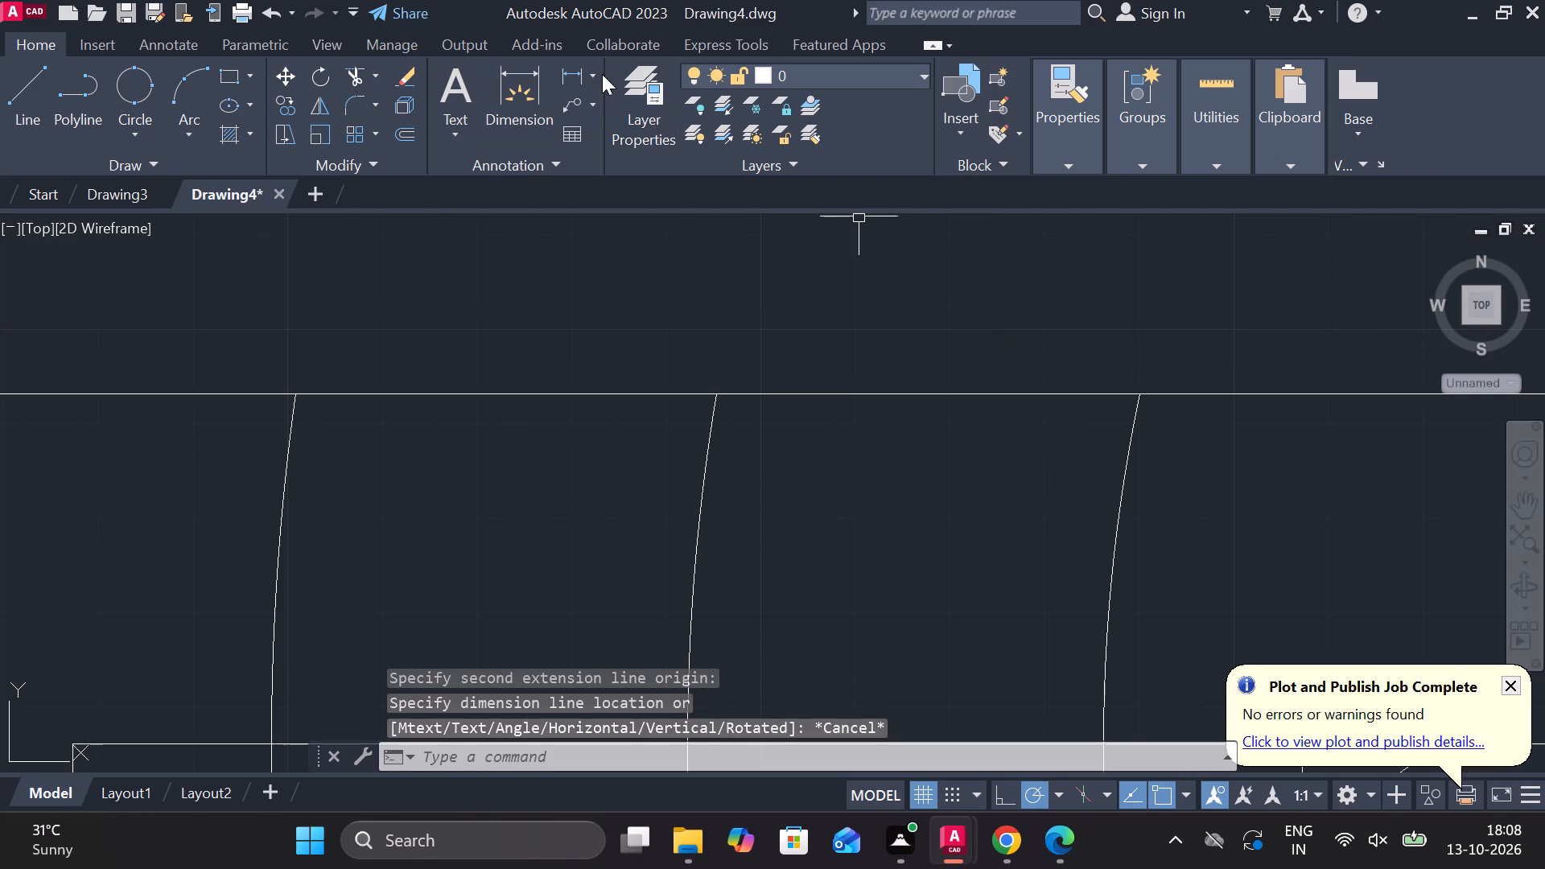
# Check the aligned distance between the outer two of the three inner arcs along the rectangle's top edge.
pyautogui.click(597, 72)
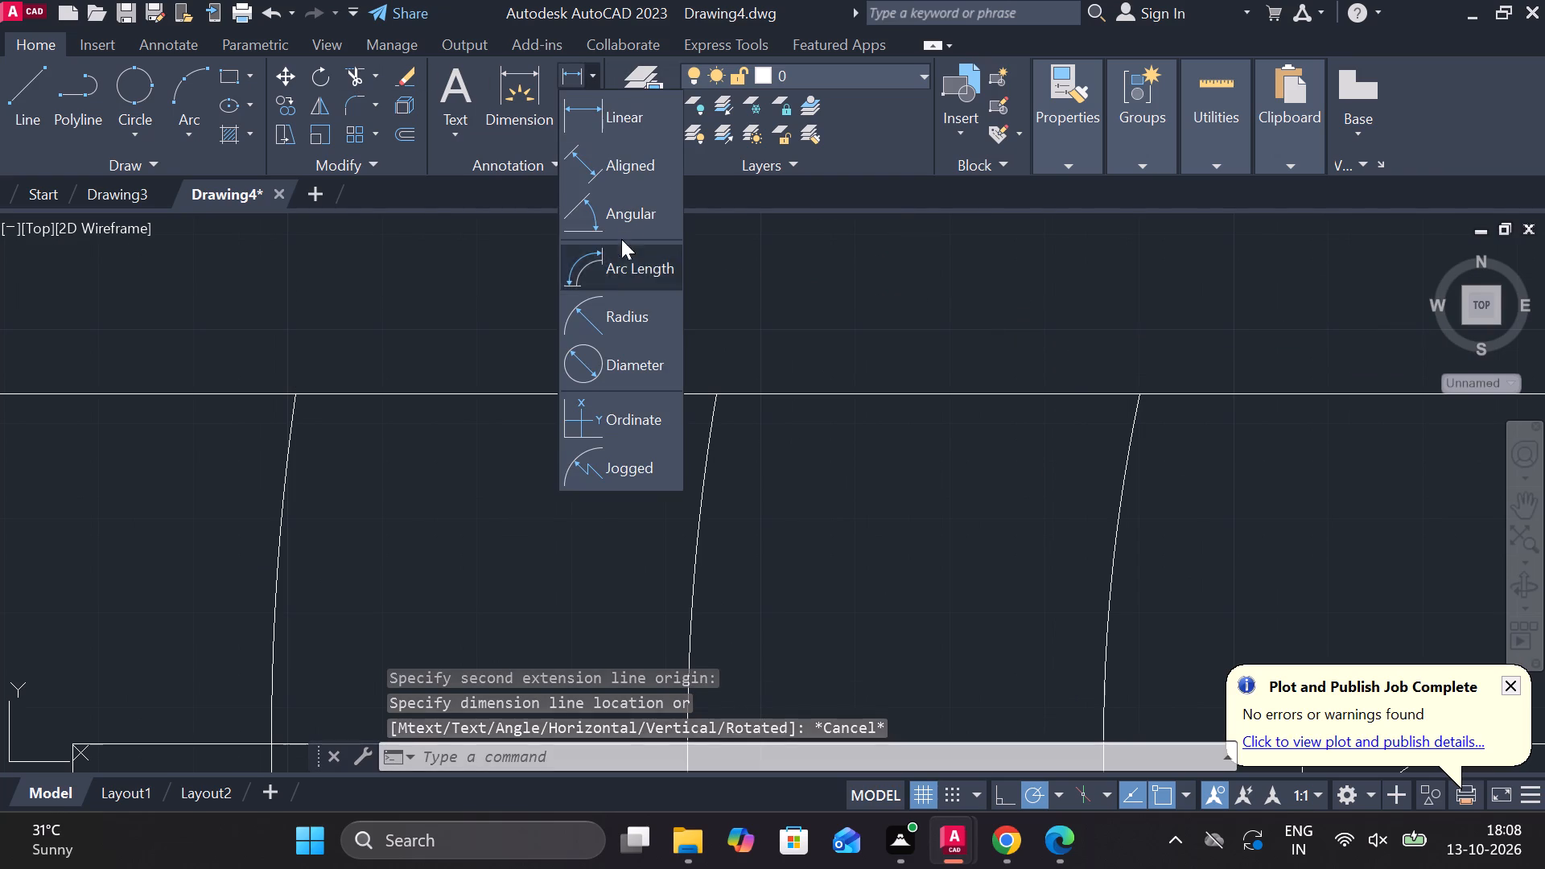
pyautogui.click(607, 167)
pyautogui.scroll(-2, 606, 229)
pyautogui.scroll(2, 435, 282)
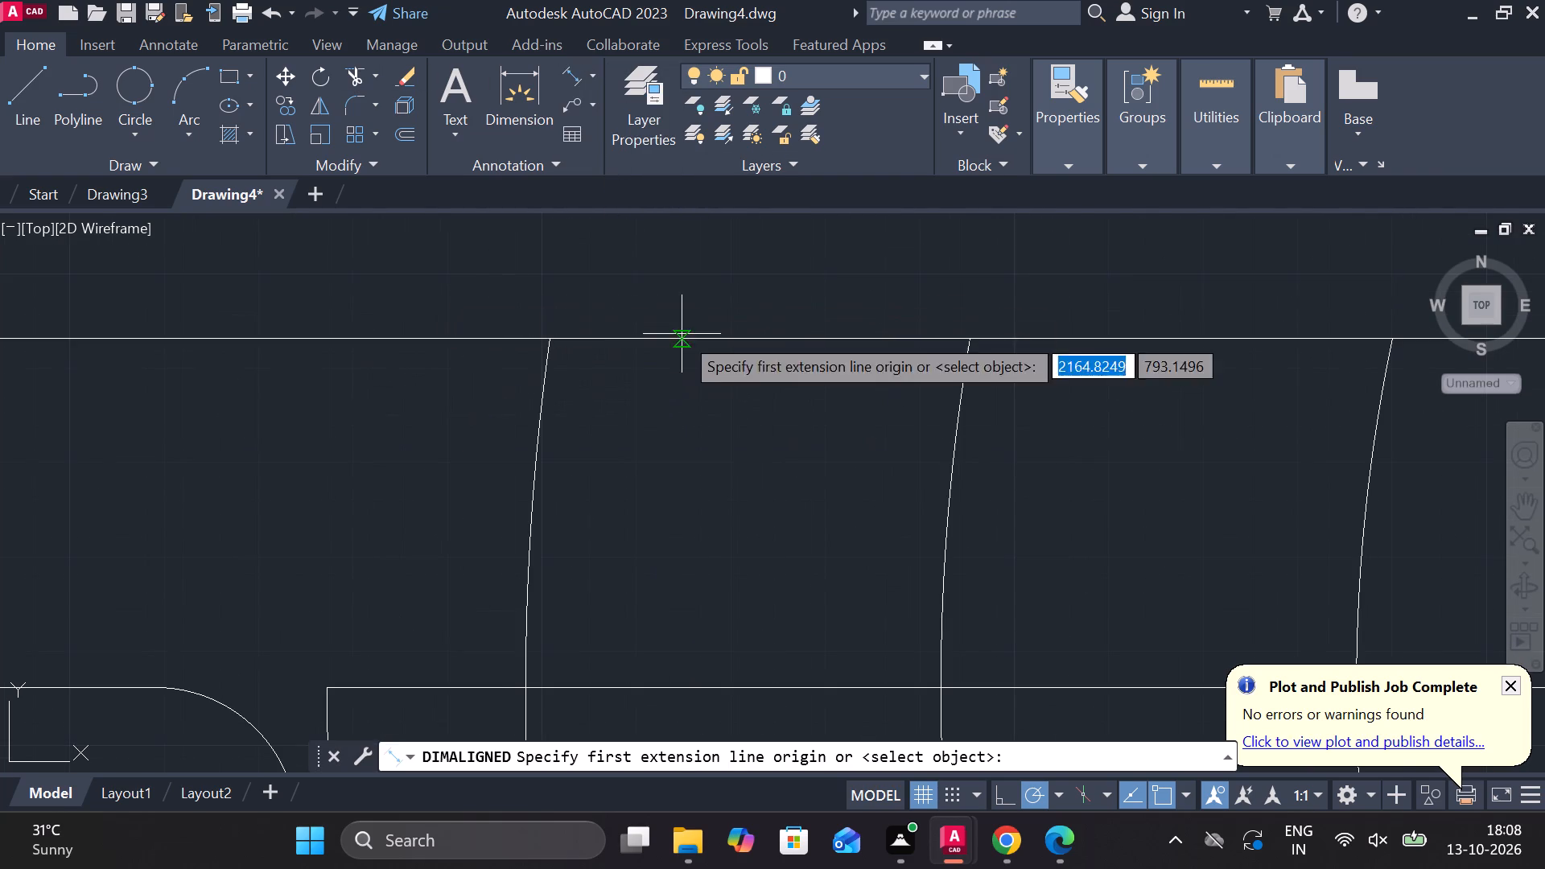
pyautogui.click(545, 340)
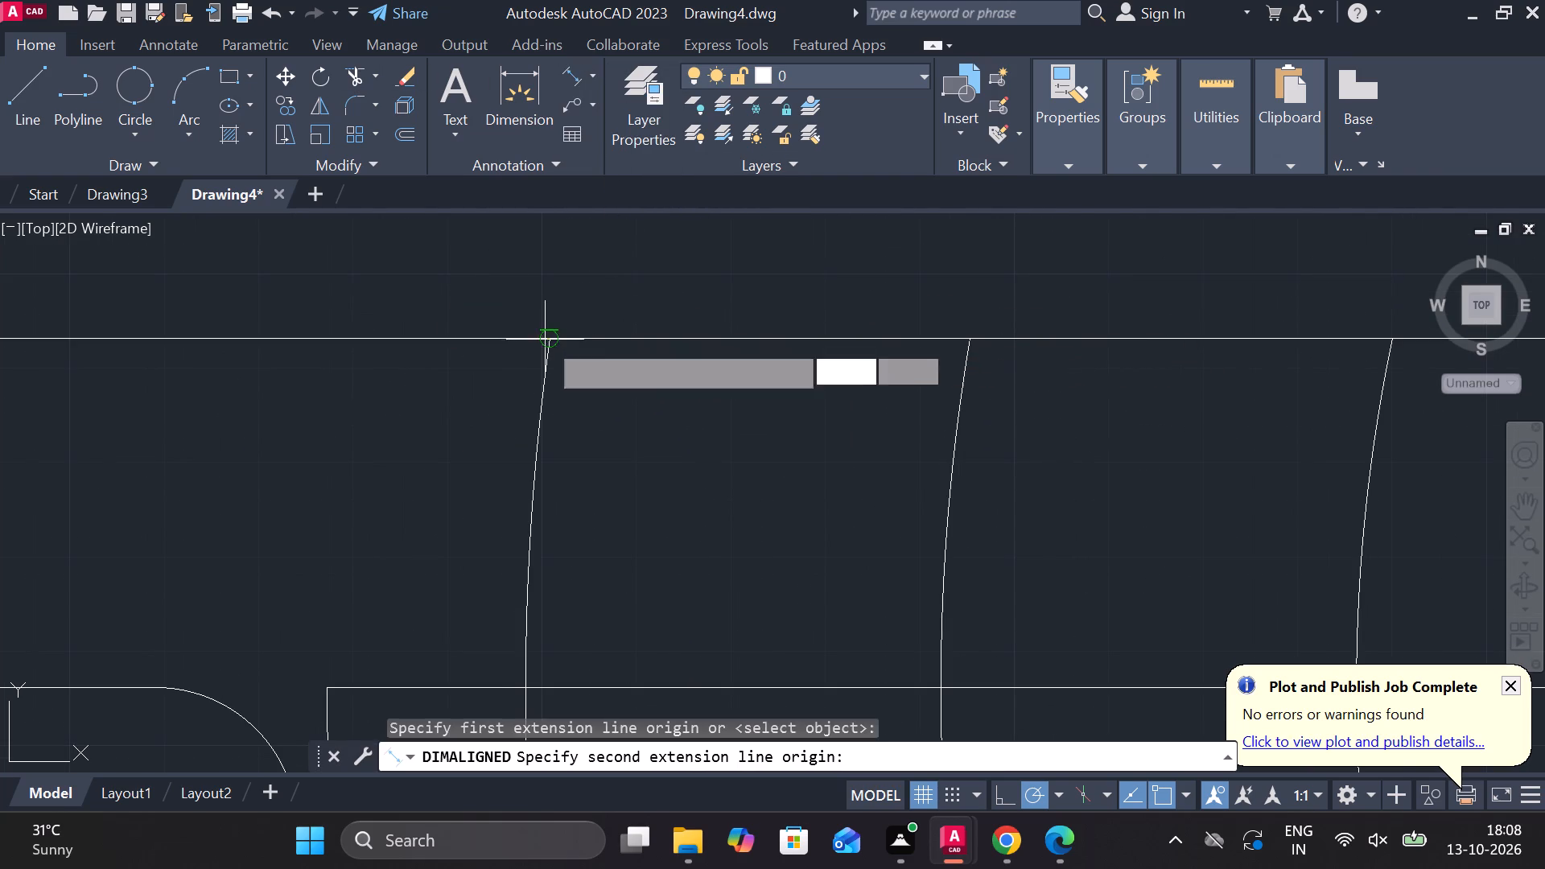
pyautogui.scroll(-1, 760, 320)
pyautogui.moveTo(761, 318); pyautogui.dragTo(555, 373, button='middle')
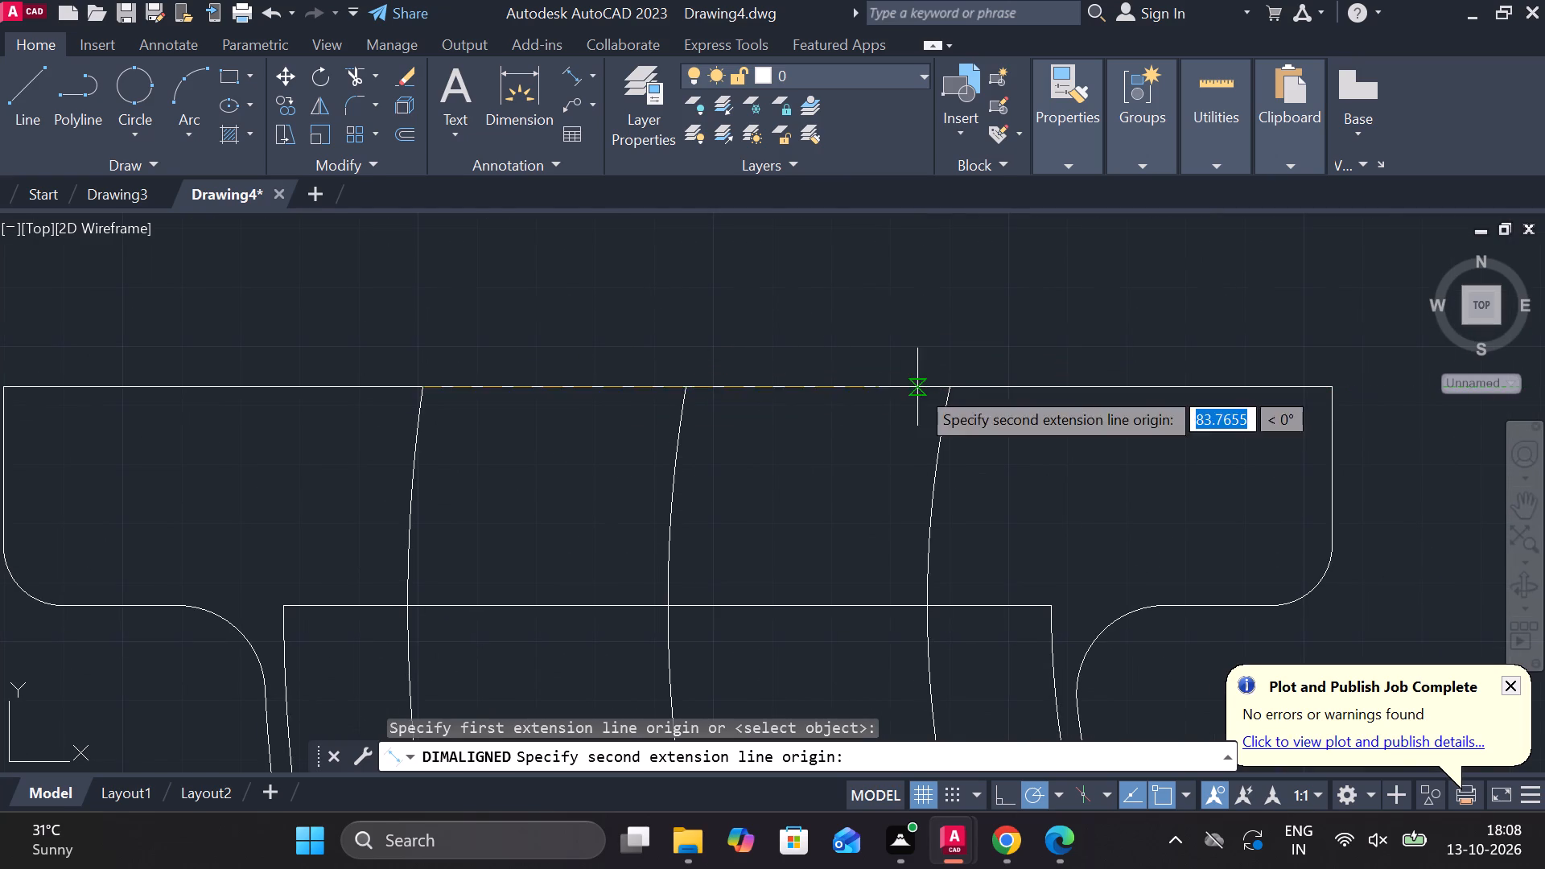
pyautogui.click(949, 389)
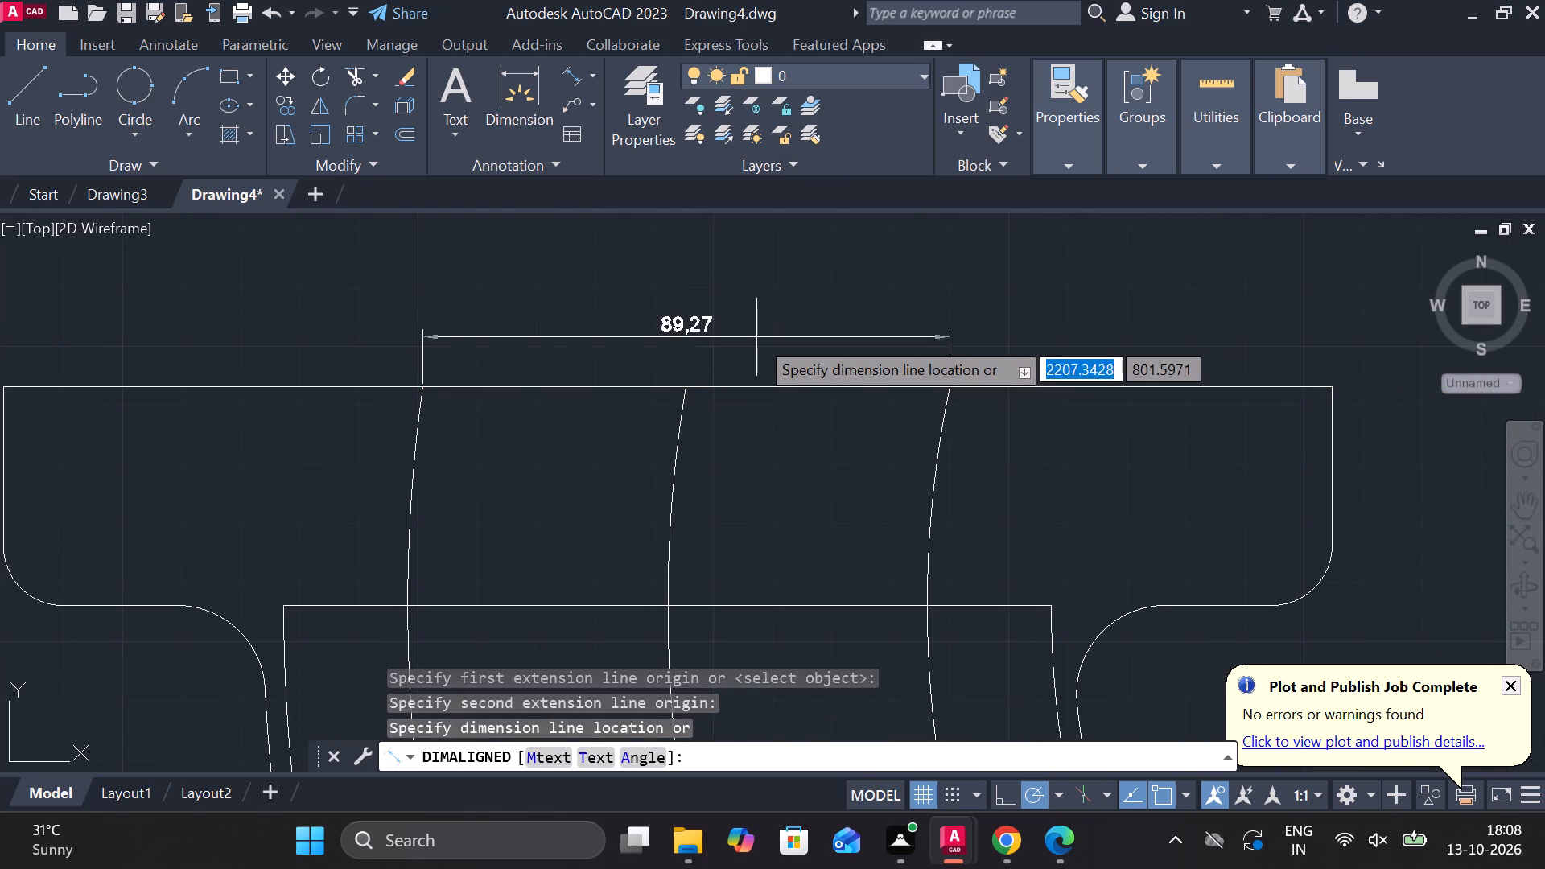
pyautogui.scroll(-1, 756, 337)
pyautogui.press('Escape')
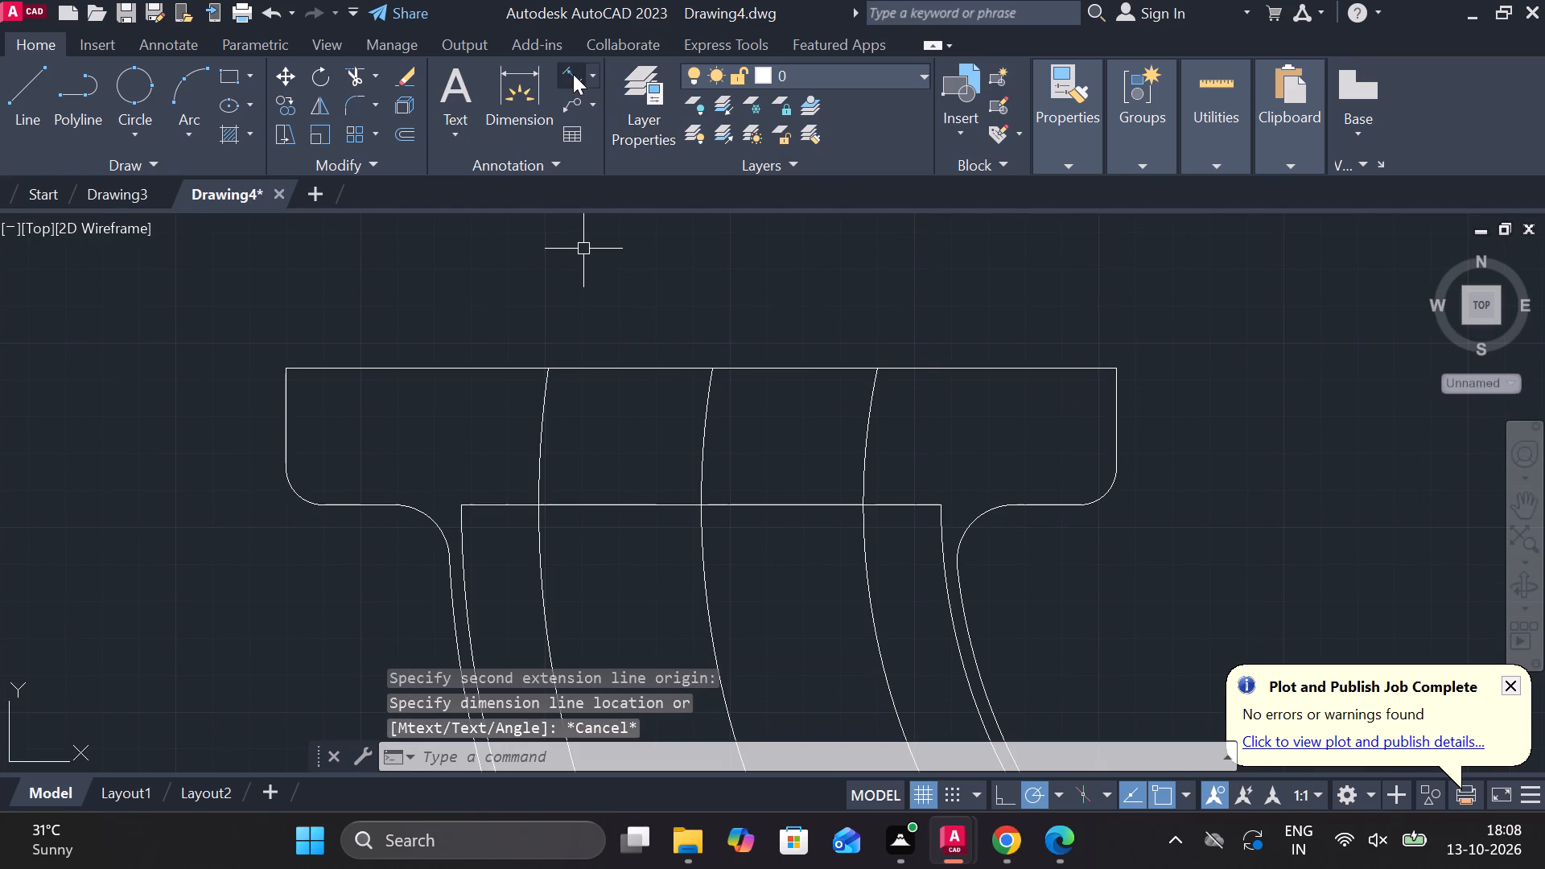
# Check the aligned distance between the outer two of the three inner arcs along the rectangle's lower edge.
pyautogui.click(573, 74)
pyautogui.click(536, 505)
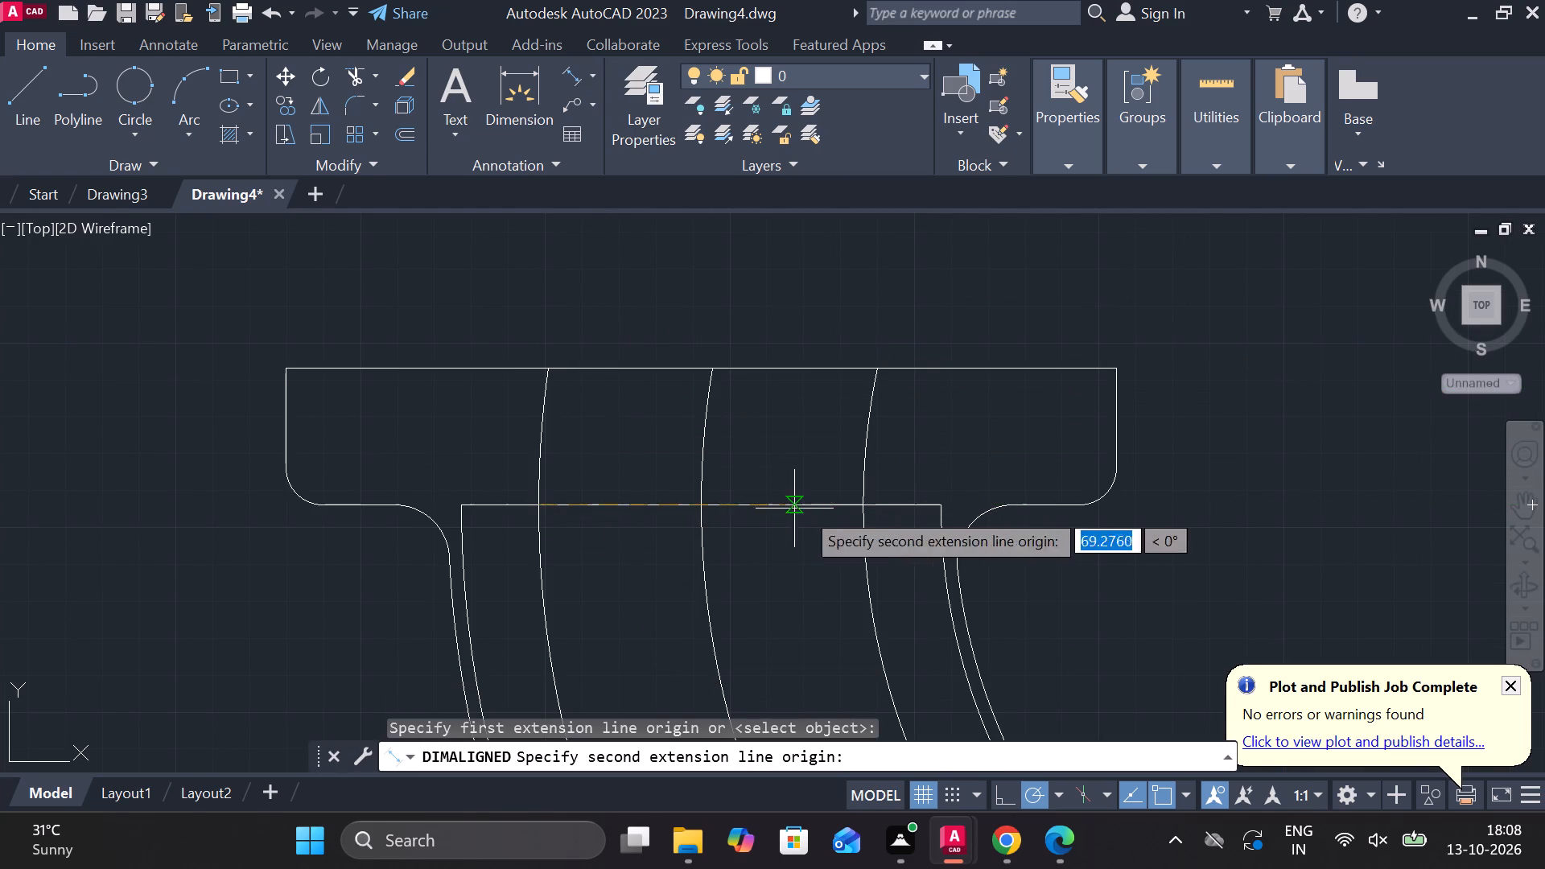
pyautogui.click(861, 509)
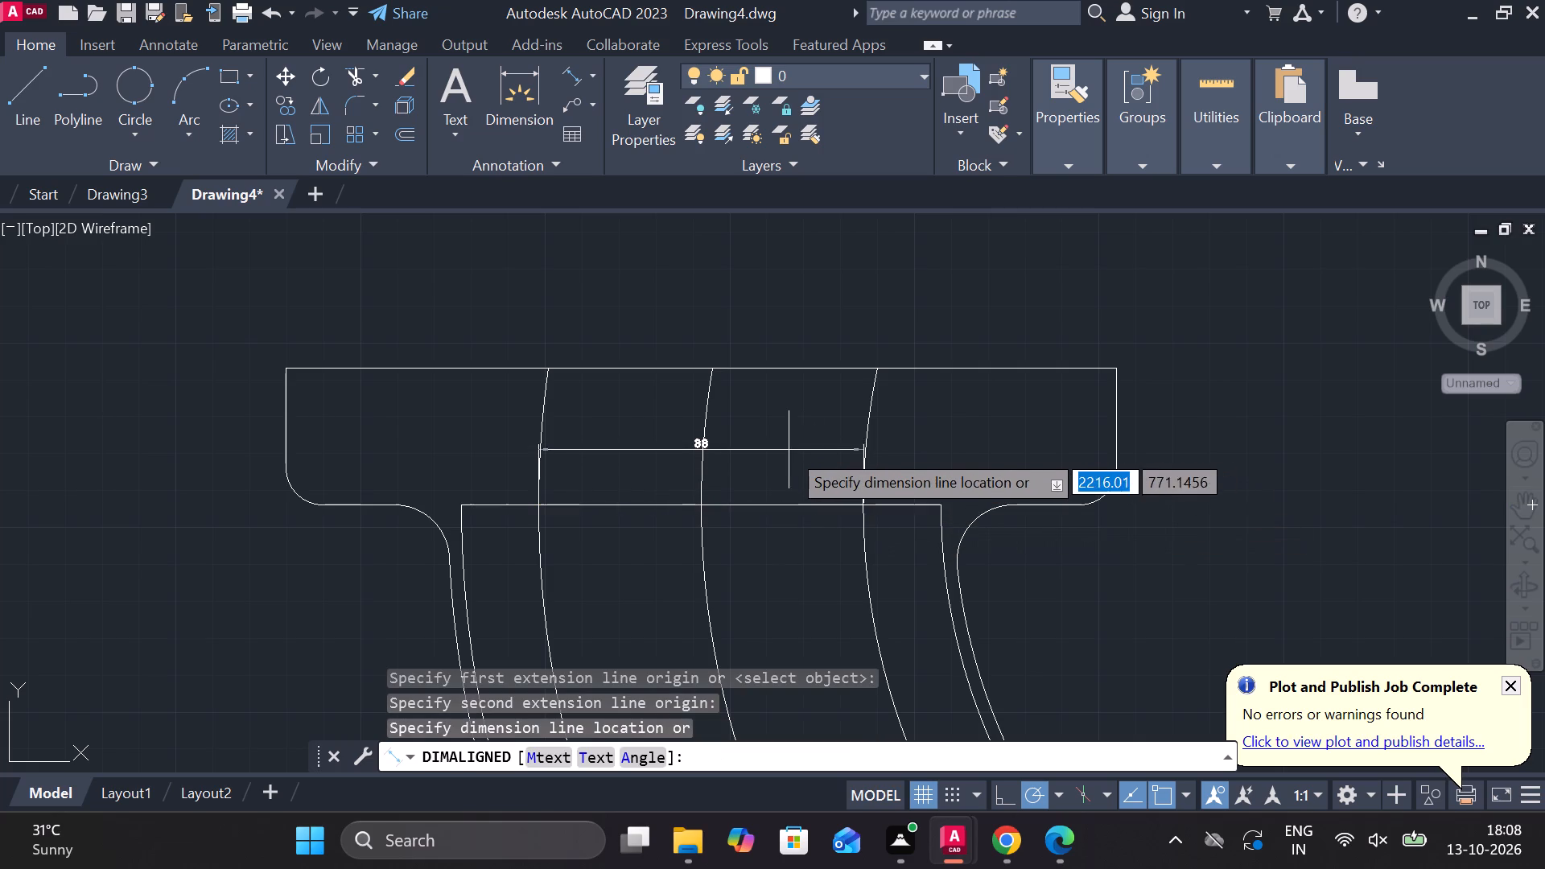
pyautogui.scroll(1, 773, 463)
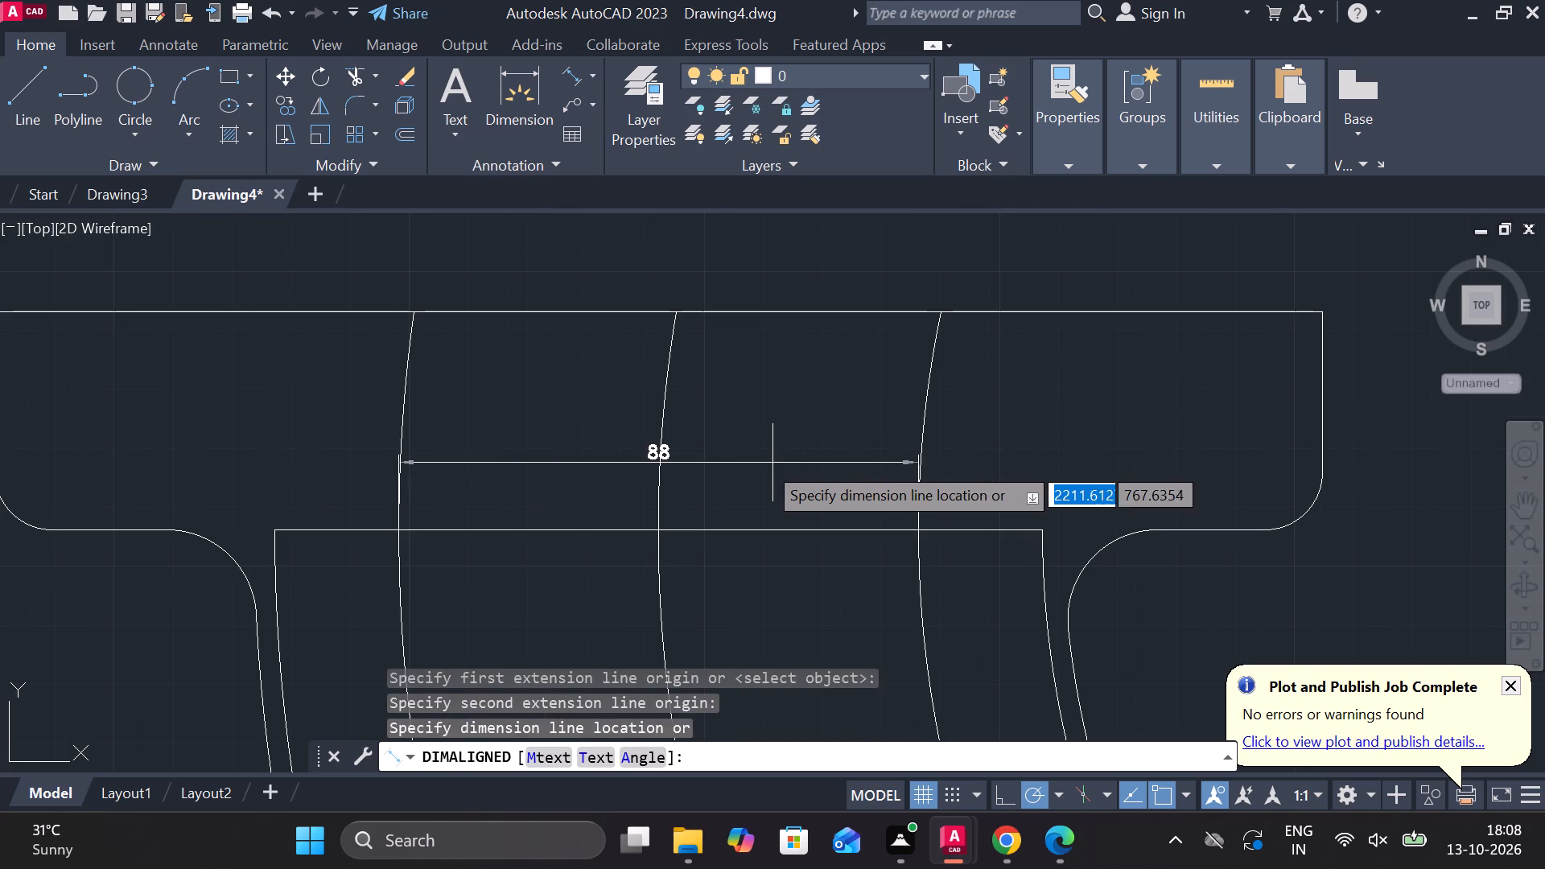
pyautogui.scroll(1, 761, 463)
pyautogui.scroll(-2, 760, 455)
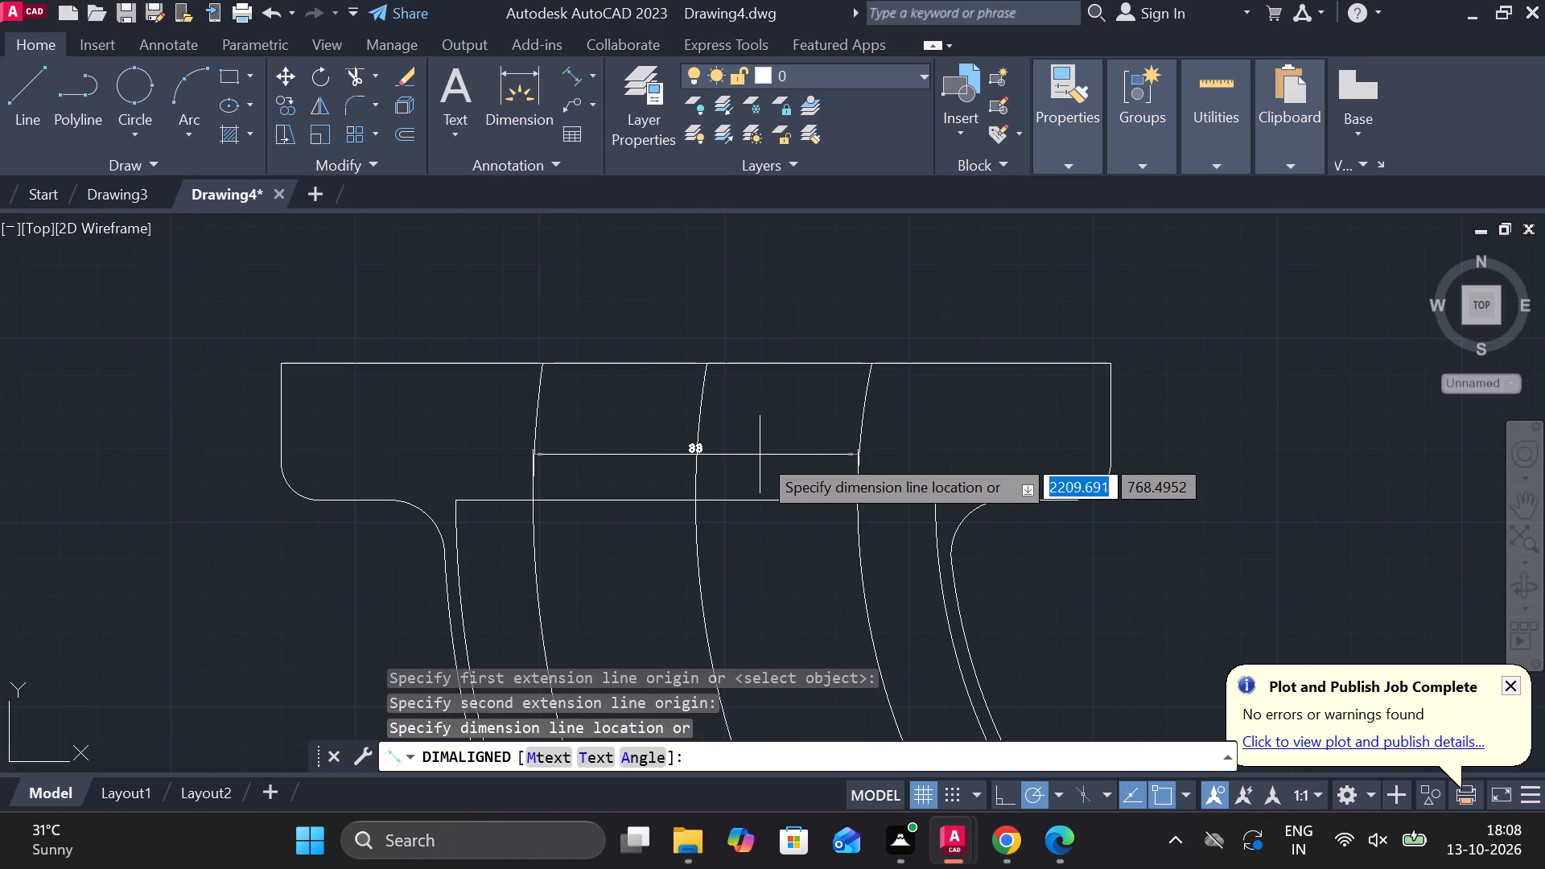
pyautogui.scroll(-2, 779, 460)
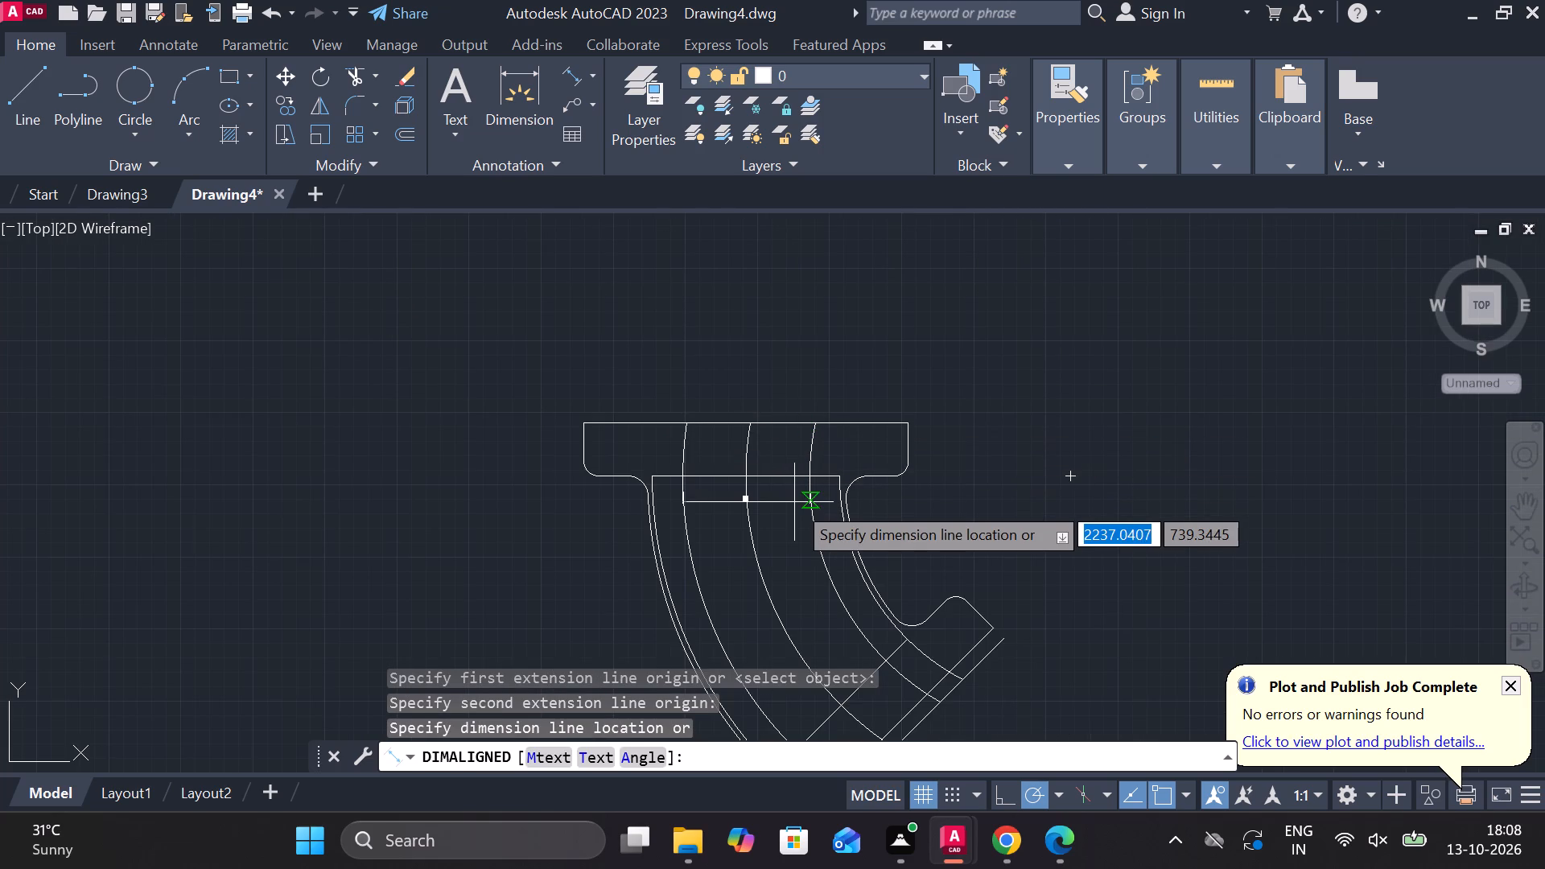
pyautogui.press('Escape')
# Check the aligned length of the diagonal strip's inner line, from one end to the other.
pyautogui.scroll(-2, 801, 471)
pyautogui.scroll(2, 807, 550)
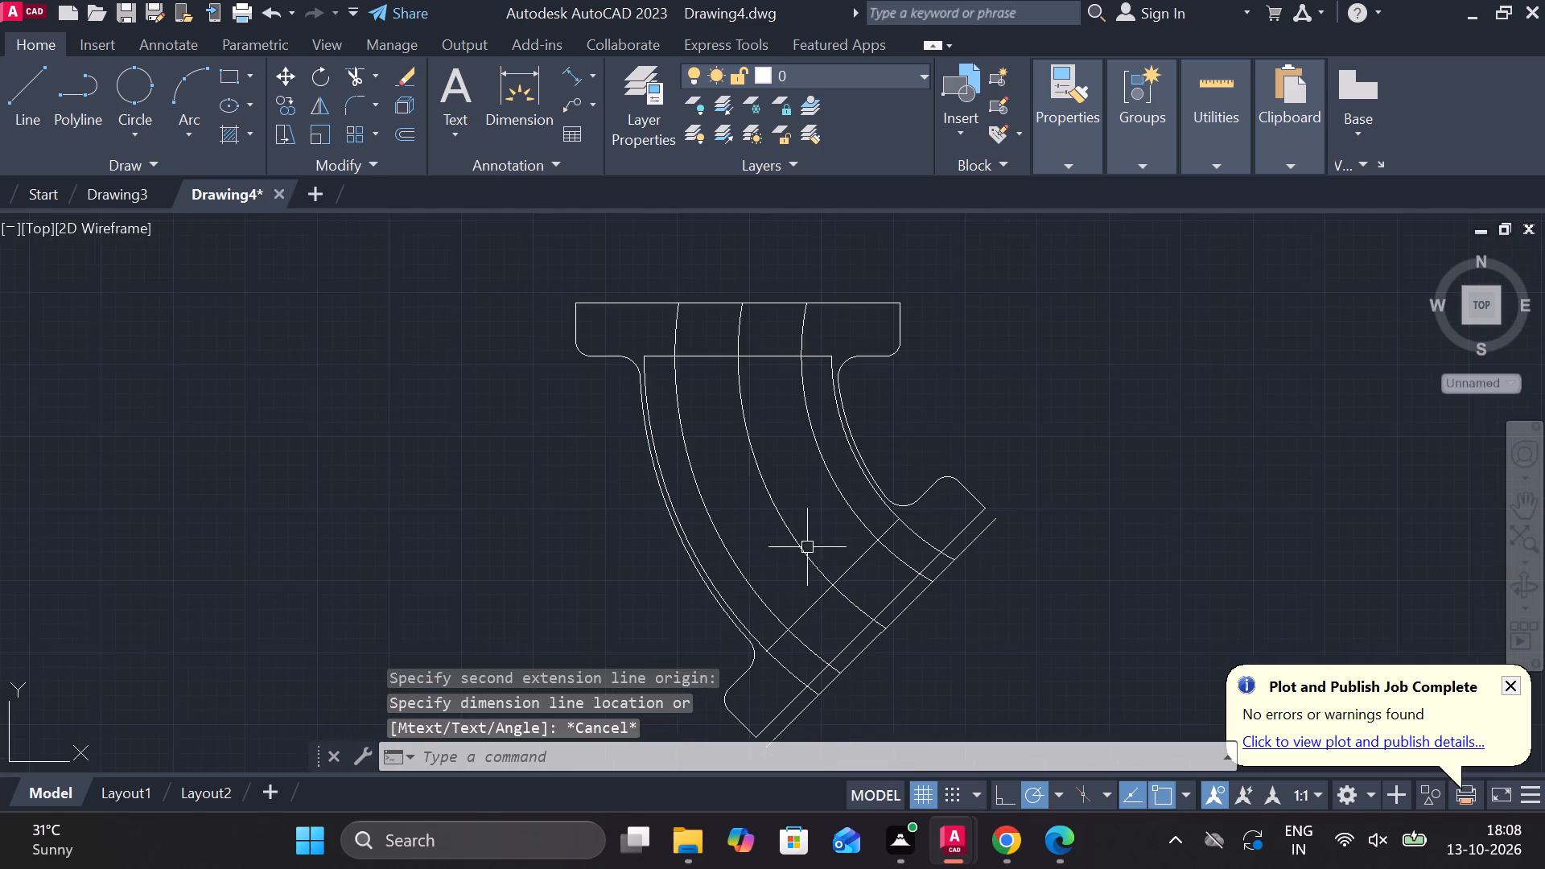
pyautogui.scroll(1, 830, 565)
pyautogui.moveTo(795, 484); pyautogui.dragTo(713, 252, button='middle')
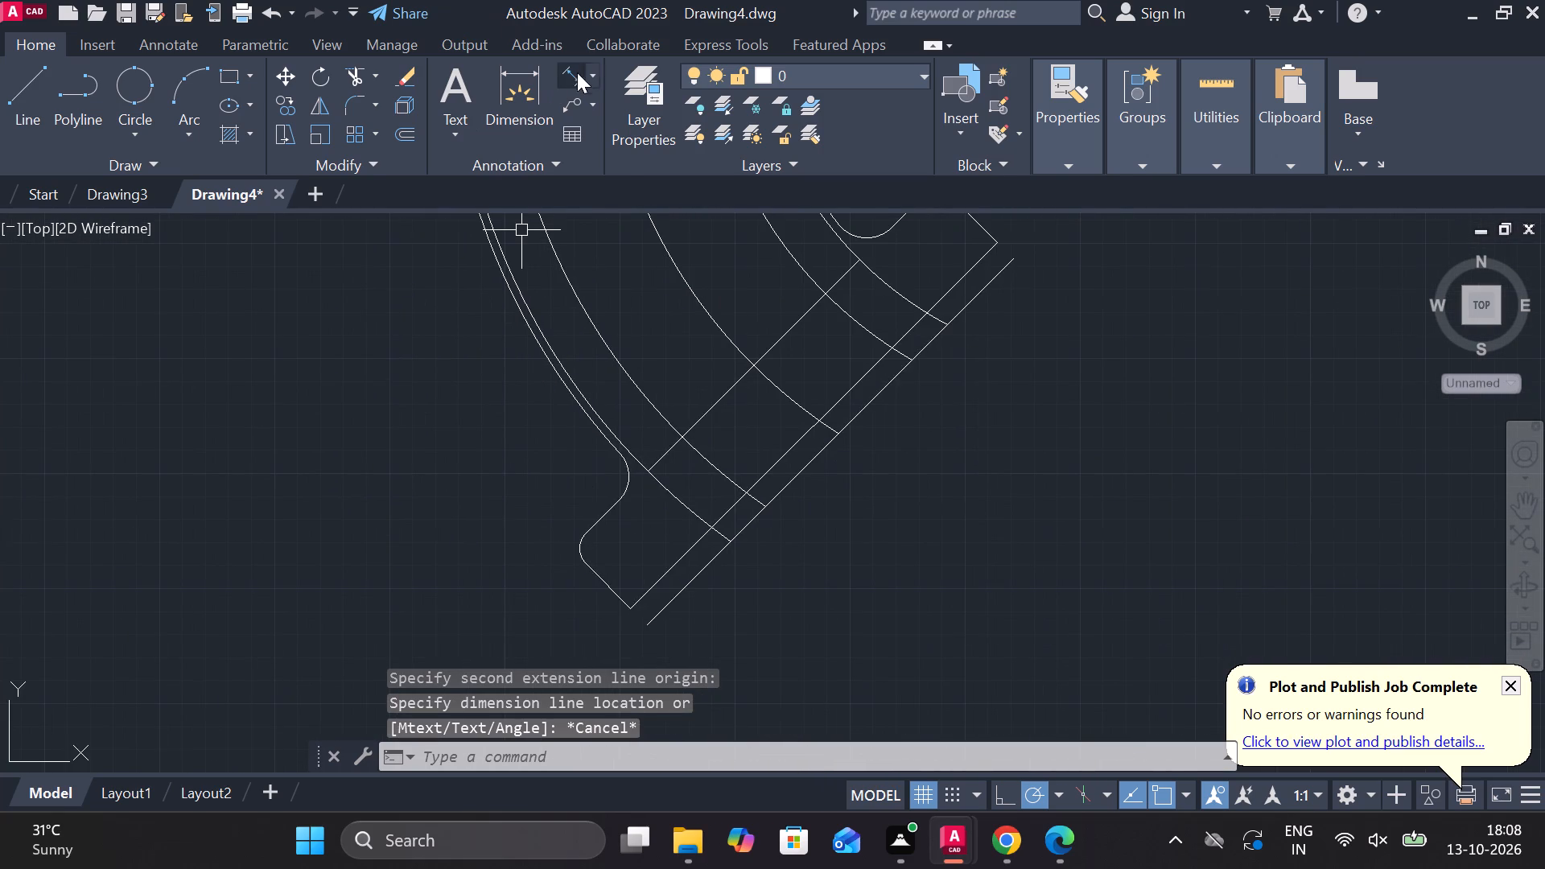
pyautogui.click(577, 71)
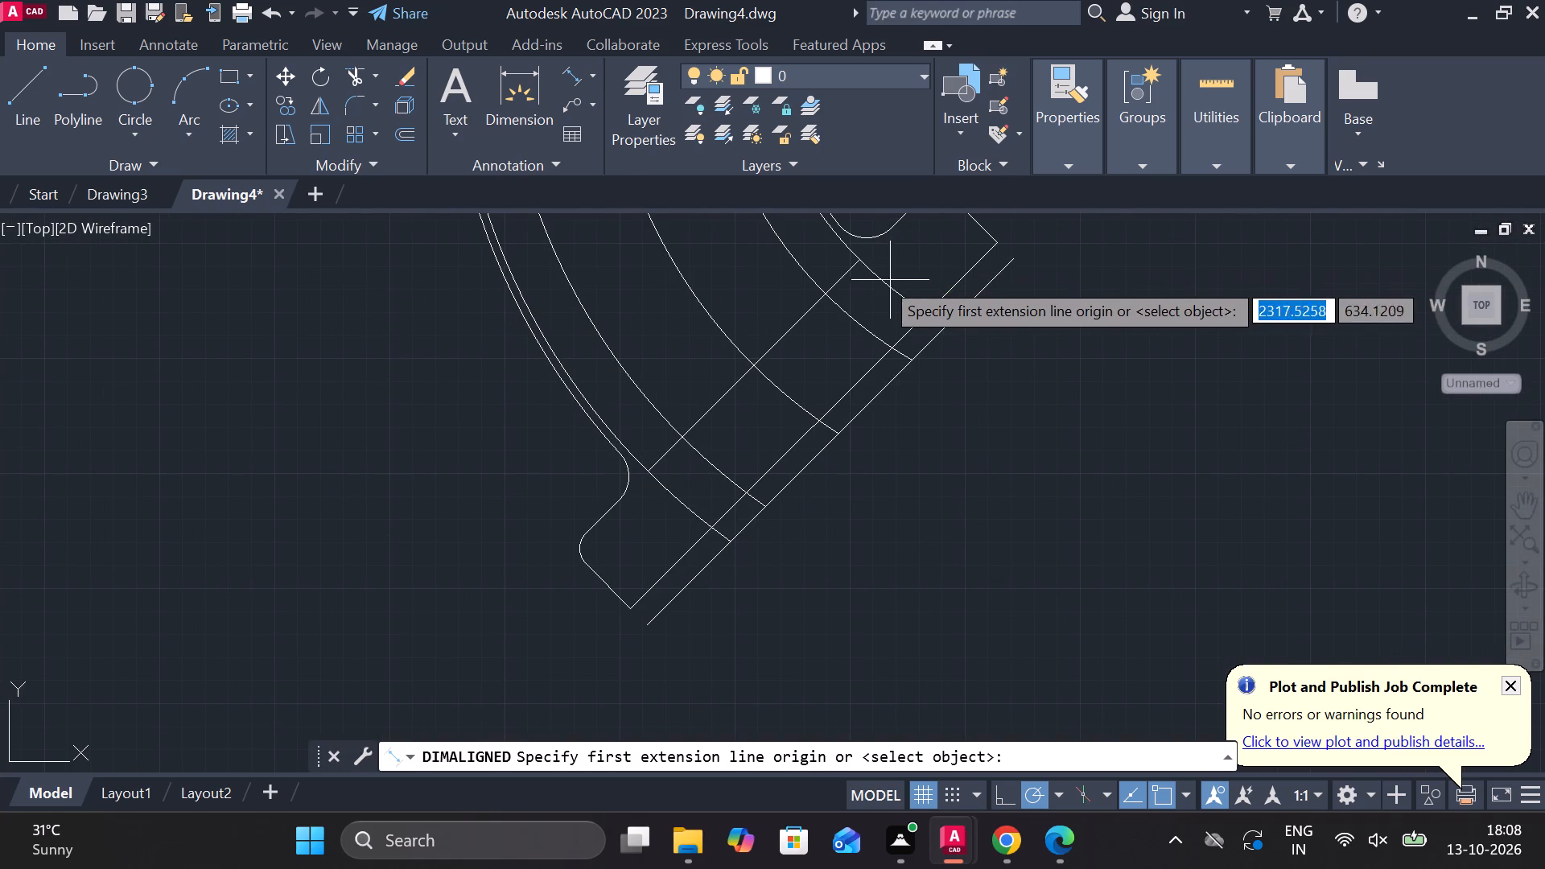
pyautogui.click(865, 260)
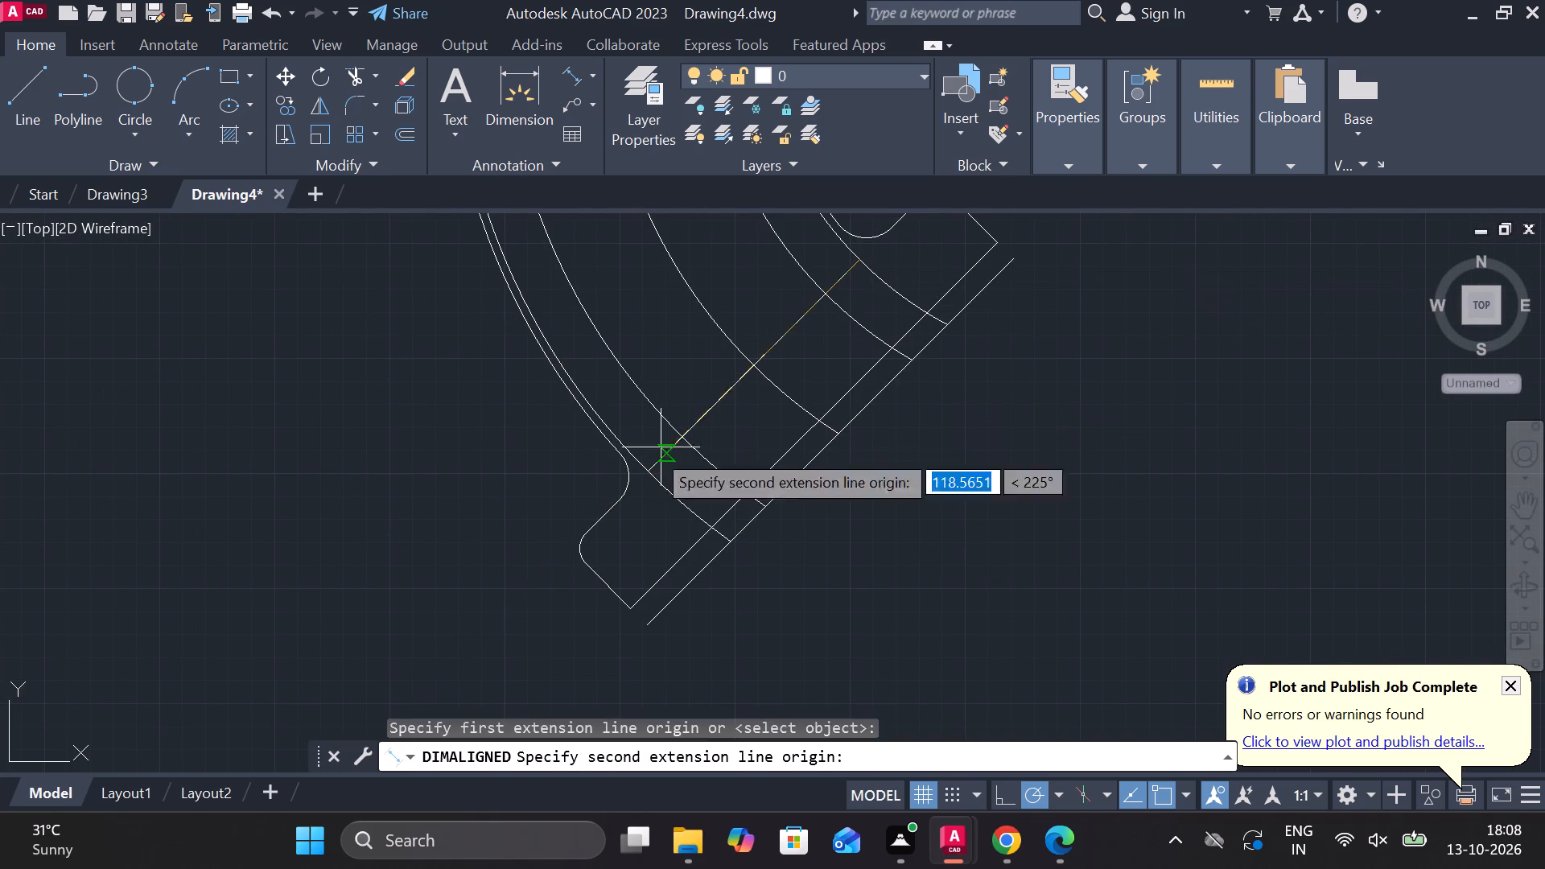
pyautogui.moveTo(644, 469); pyautogui.dragTo(659, 471)
pyautogui.scroll(2, 858, 508)
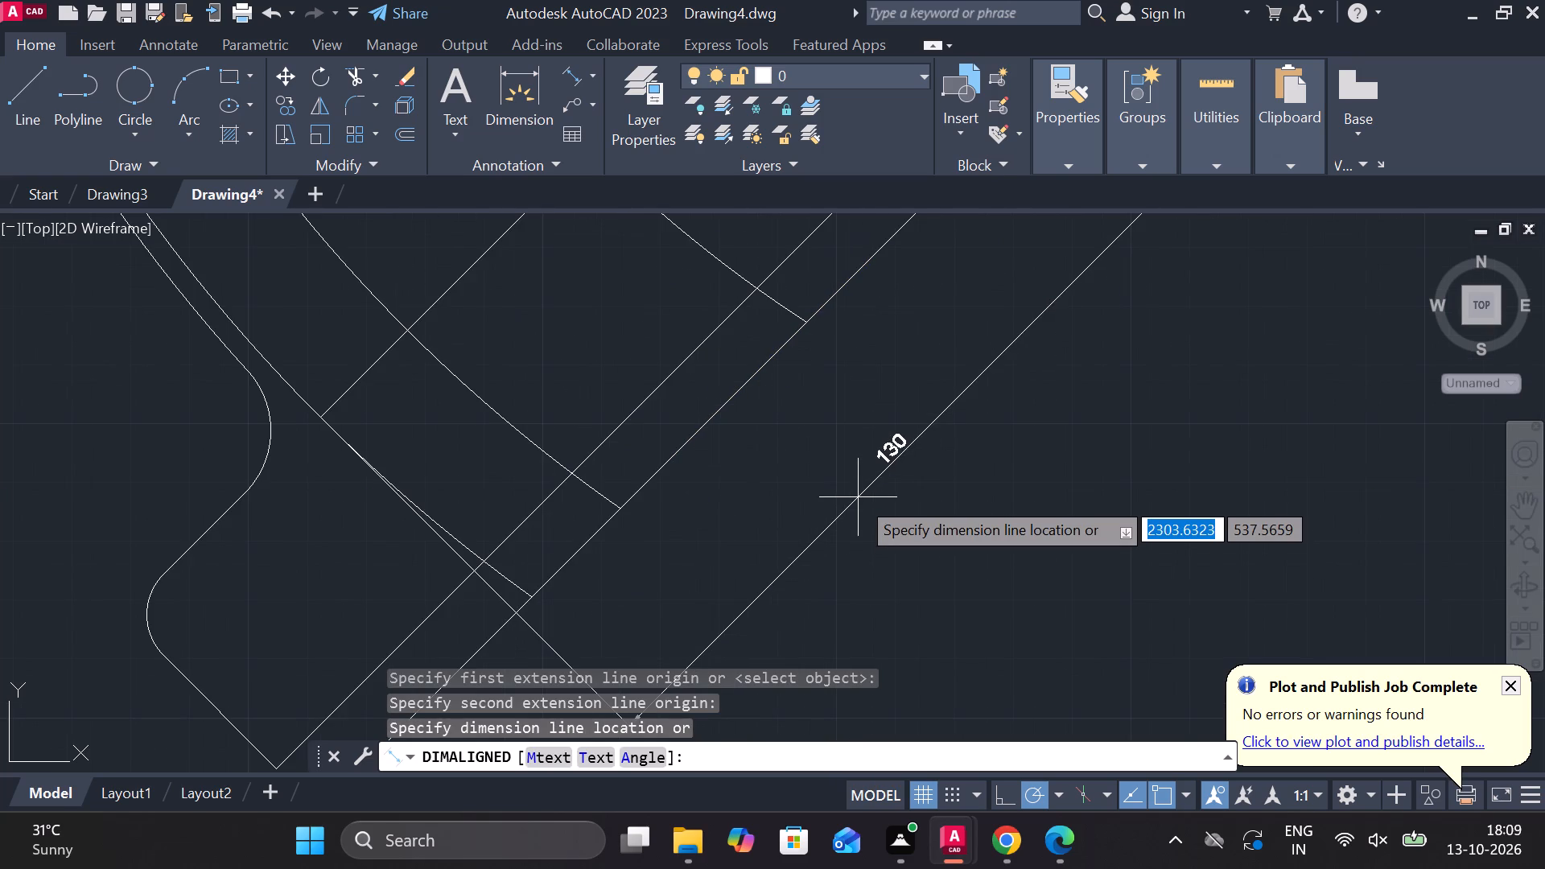
pyautogui.scroll(-3, 858, 497)
pyautogui.press('Escape')
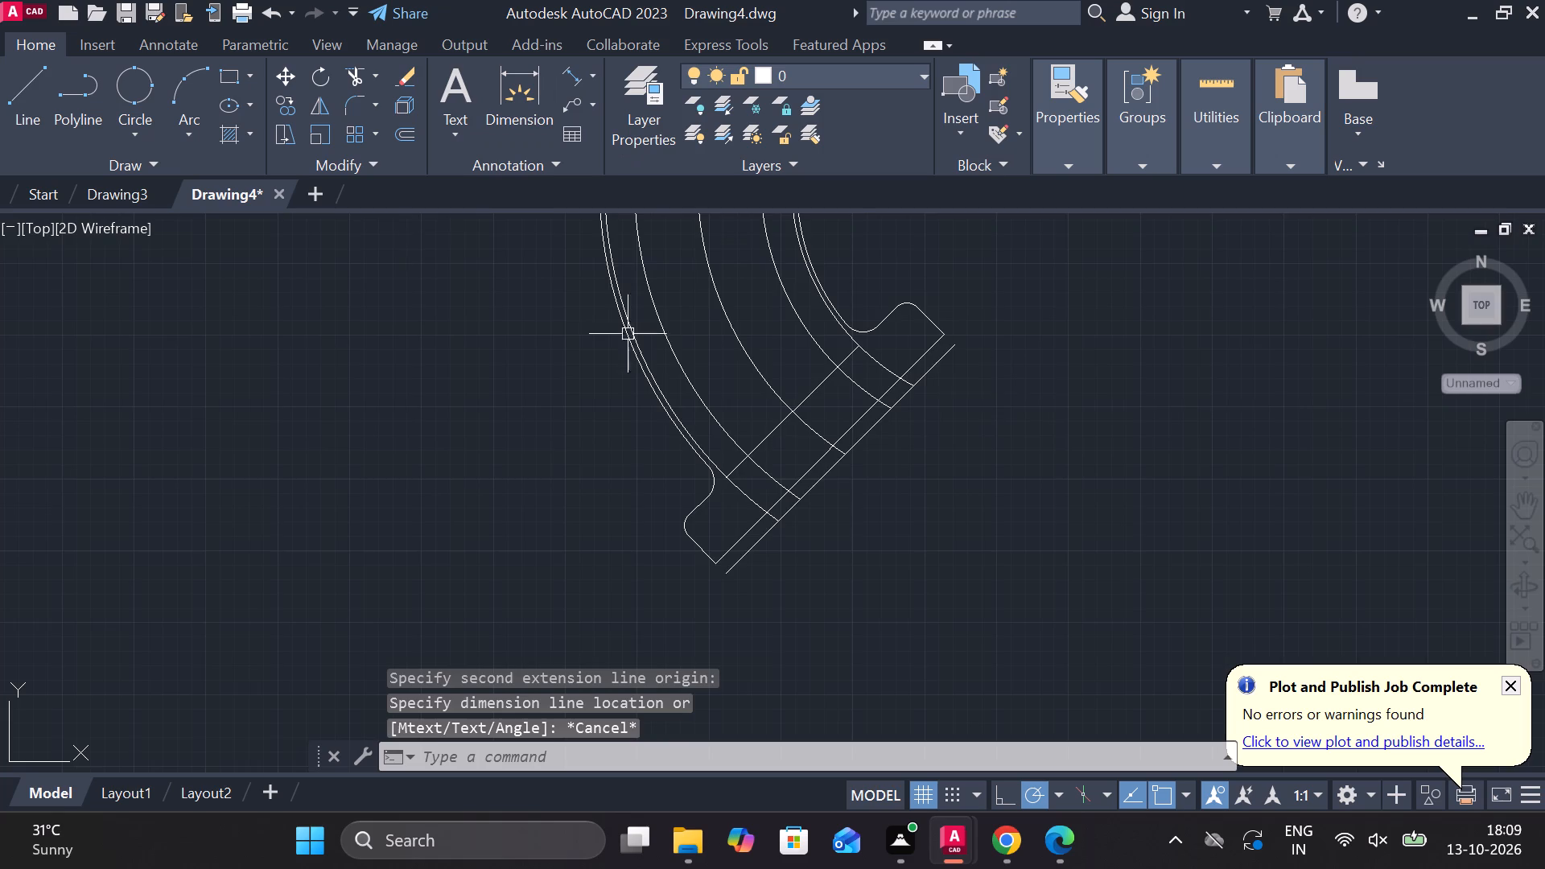
# Trim the lower overhang of the strip's outermost diagonal line where it extends past the last arc.
pyautogui.scroll(2, 1106, 436)
pyautogui.scroll(-2, 1097, 434)
pyautogui.write('tr')
pyautogui.press('space')
pyautogui.scroll(2, 881, 410)
pyautogui.moveTo(650, 581); pyautogui.dragTo(670, 554, button='middle')
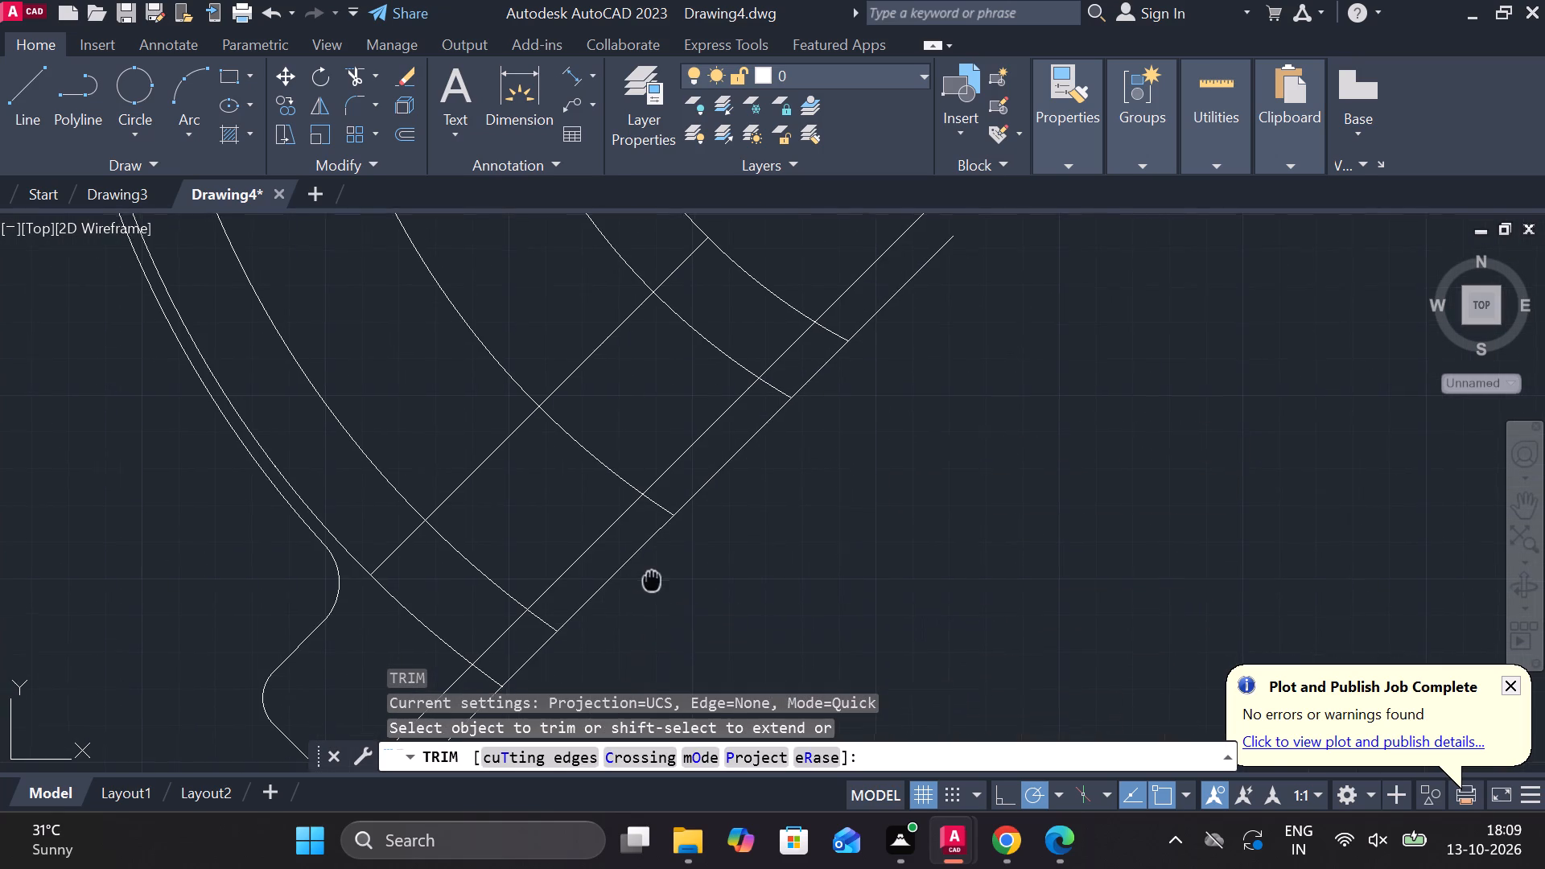
pyautogui.moveTo(670, 554); pyautogui.dragTo(756, 463, button='middle')
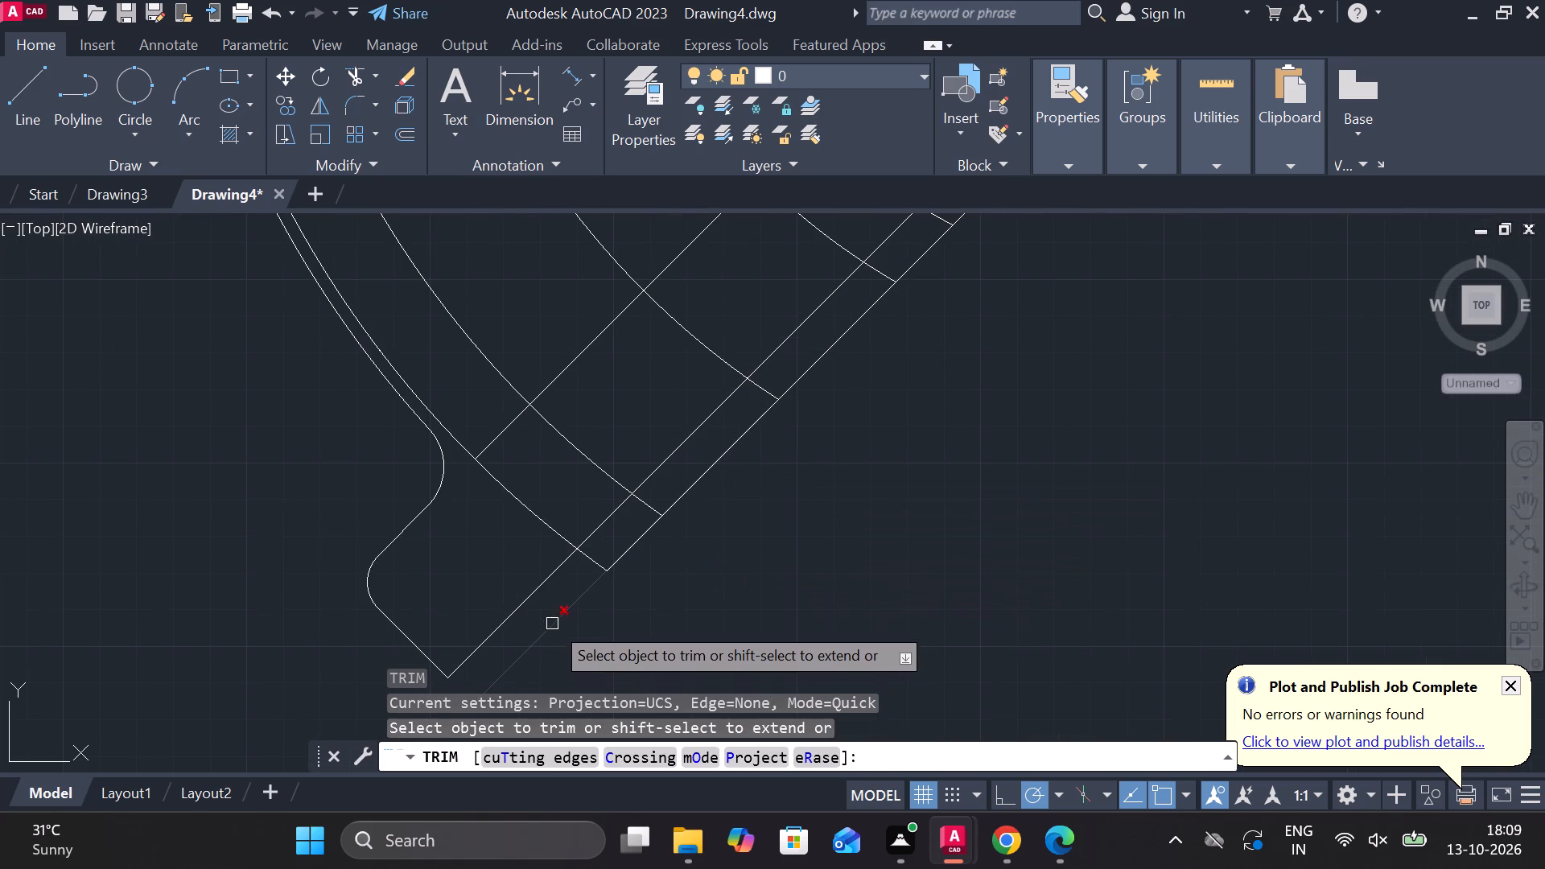
pyautogui.click(552, 622)
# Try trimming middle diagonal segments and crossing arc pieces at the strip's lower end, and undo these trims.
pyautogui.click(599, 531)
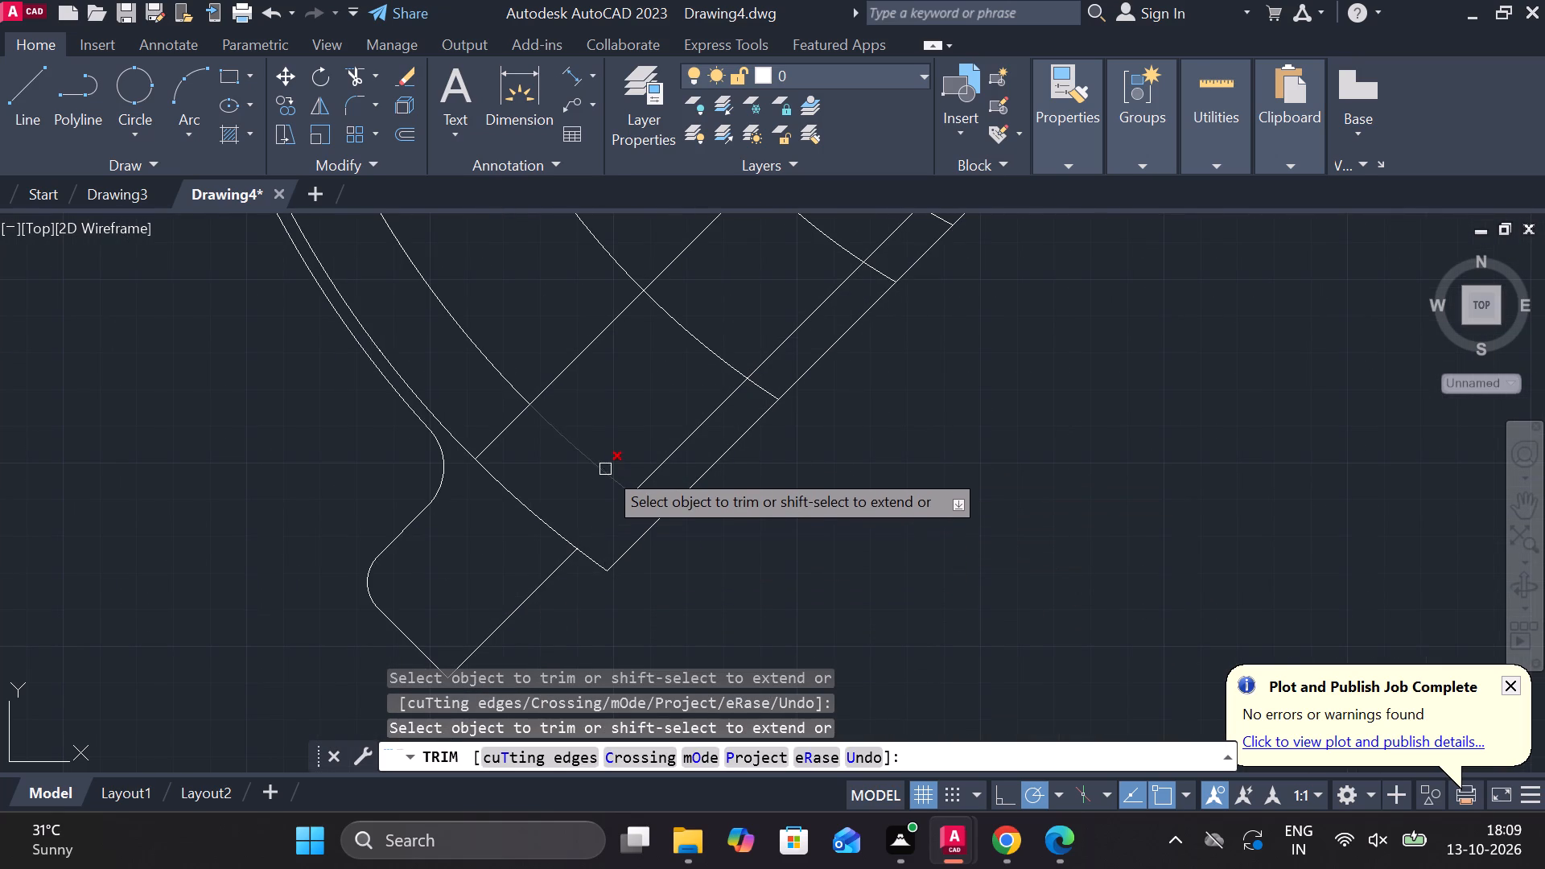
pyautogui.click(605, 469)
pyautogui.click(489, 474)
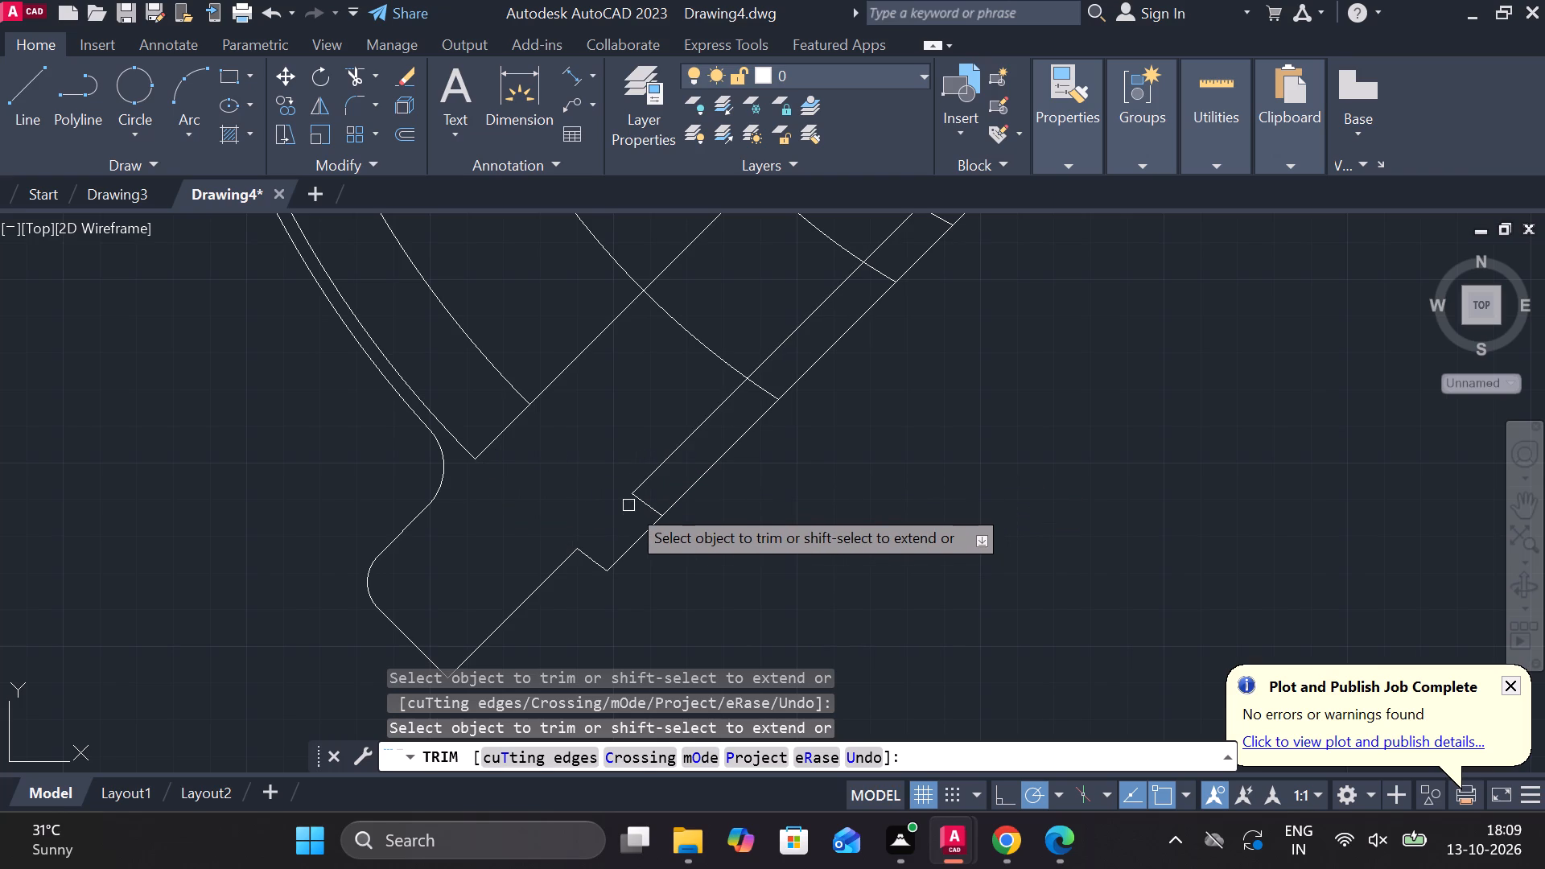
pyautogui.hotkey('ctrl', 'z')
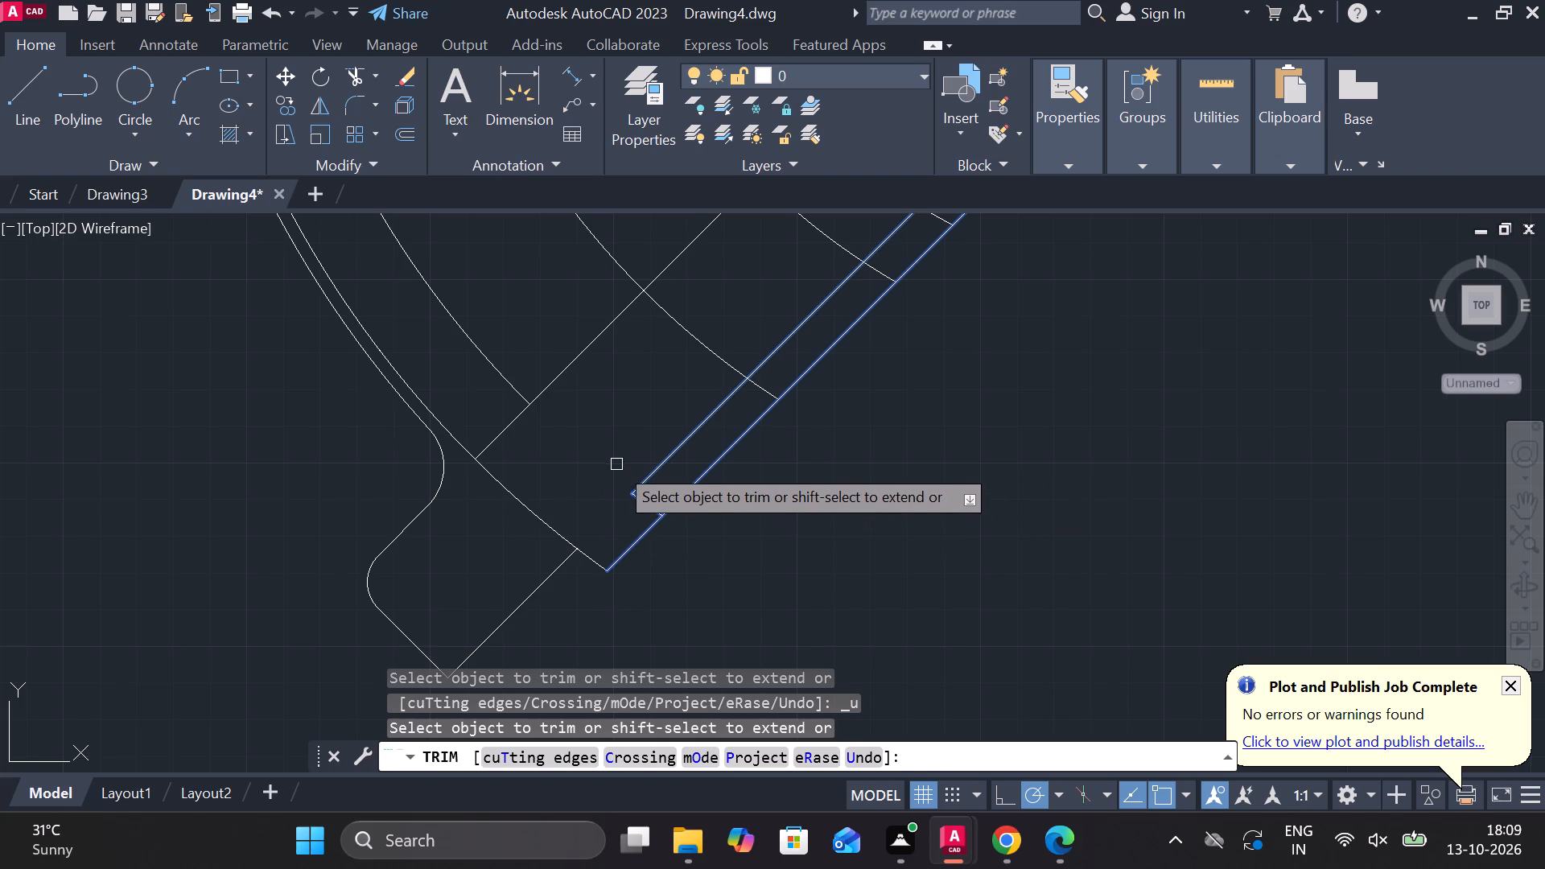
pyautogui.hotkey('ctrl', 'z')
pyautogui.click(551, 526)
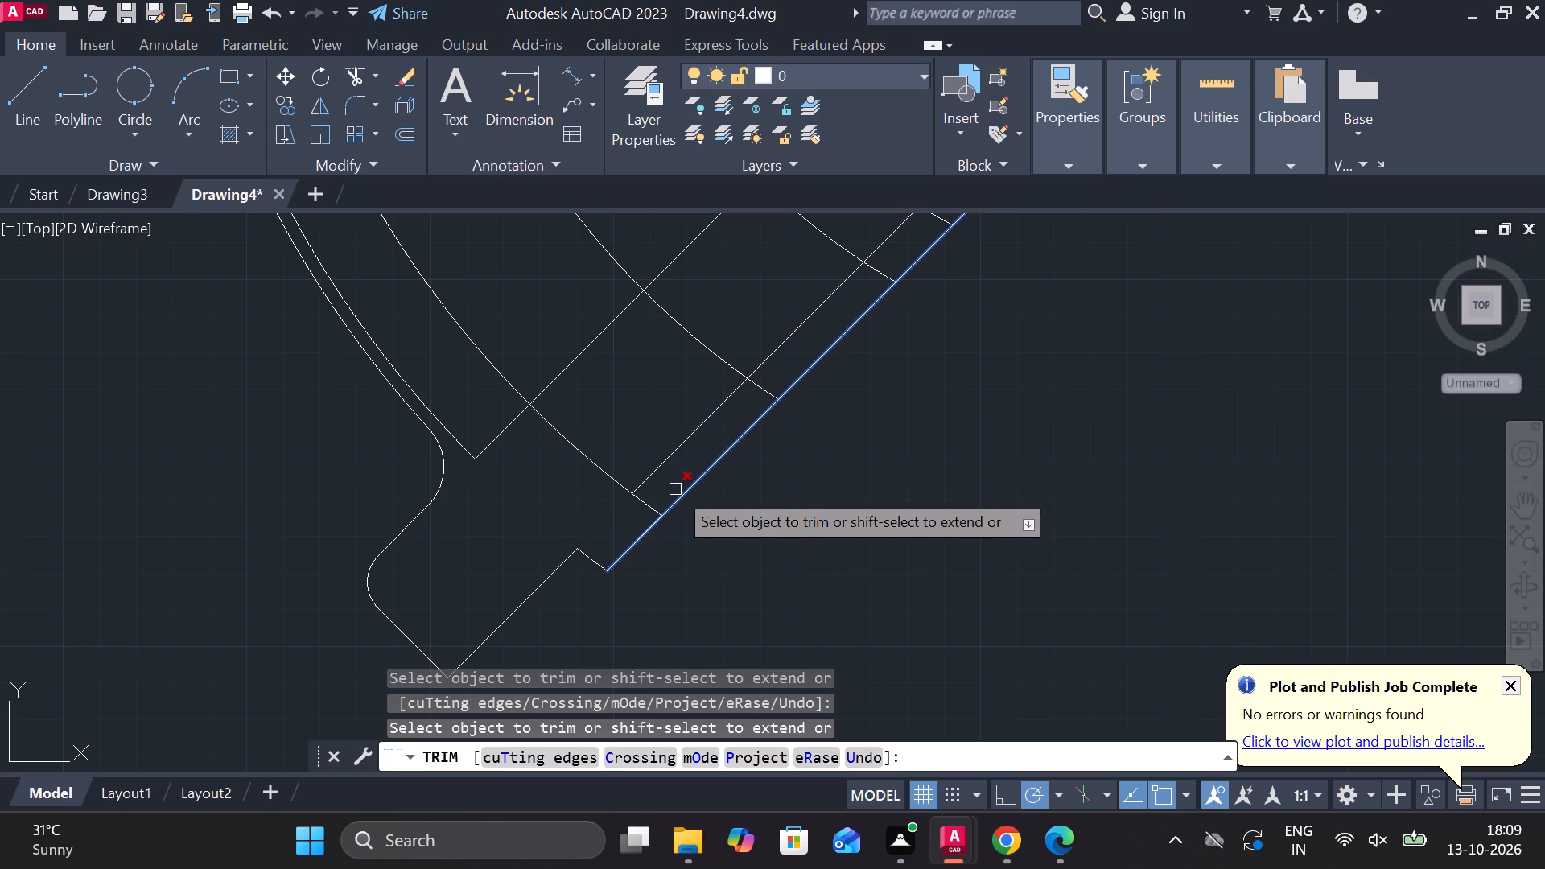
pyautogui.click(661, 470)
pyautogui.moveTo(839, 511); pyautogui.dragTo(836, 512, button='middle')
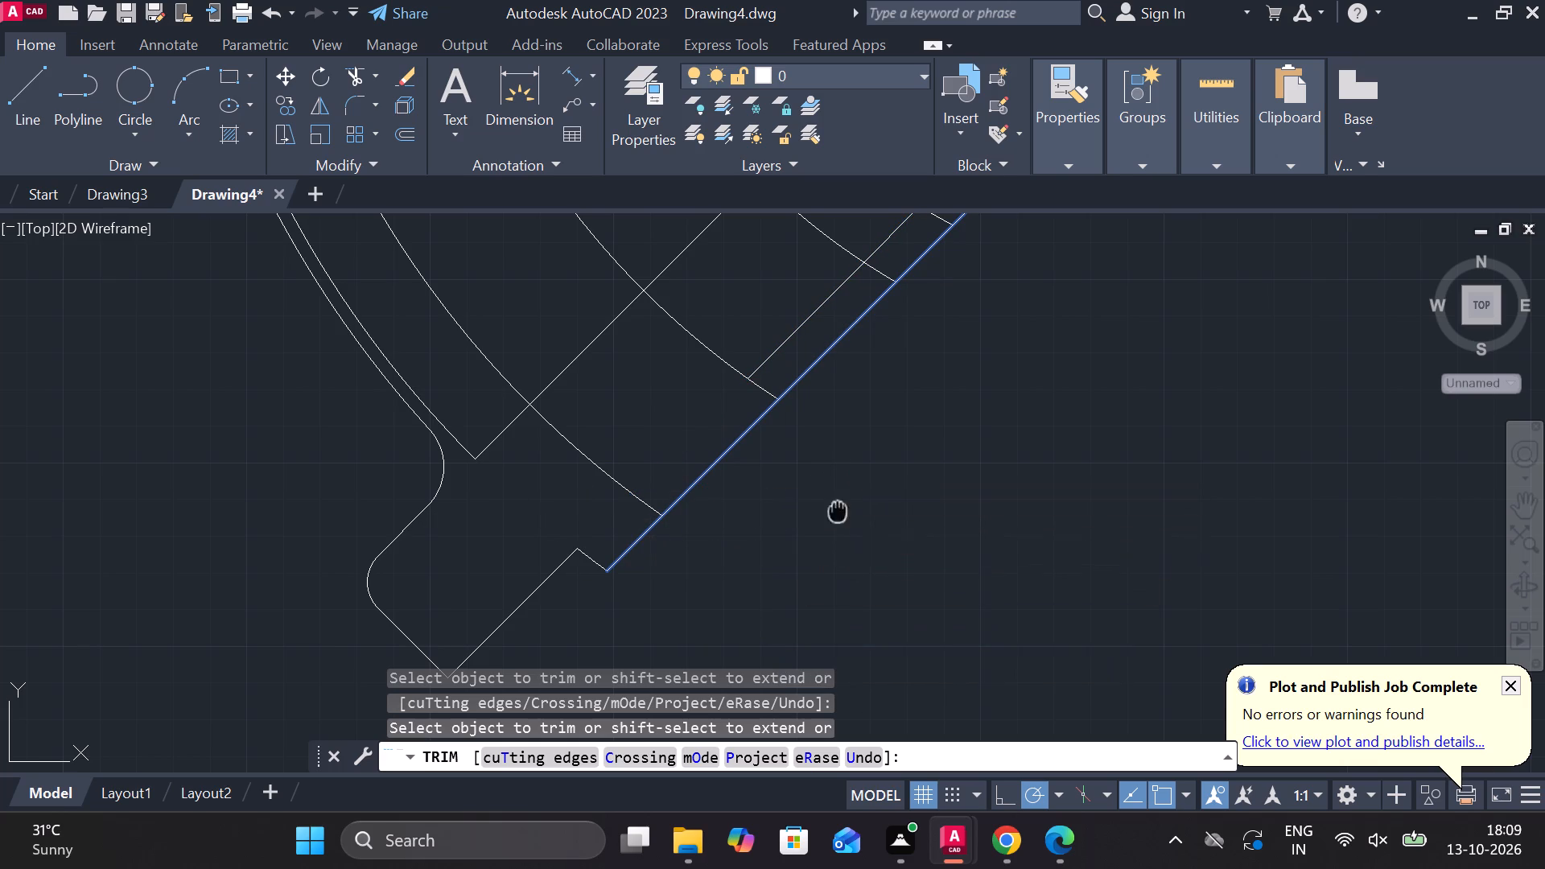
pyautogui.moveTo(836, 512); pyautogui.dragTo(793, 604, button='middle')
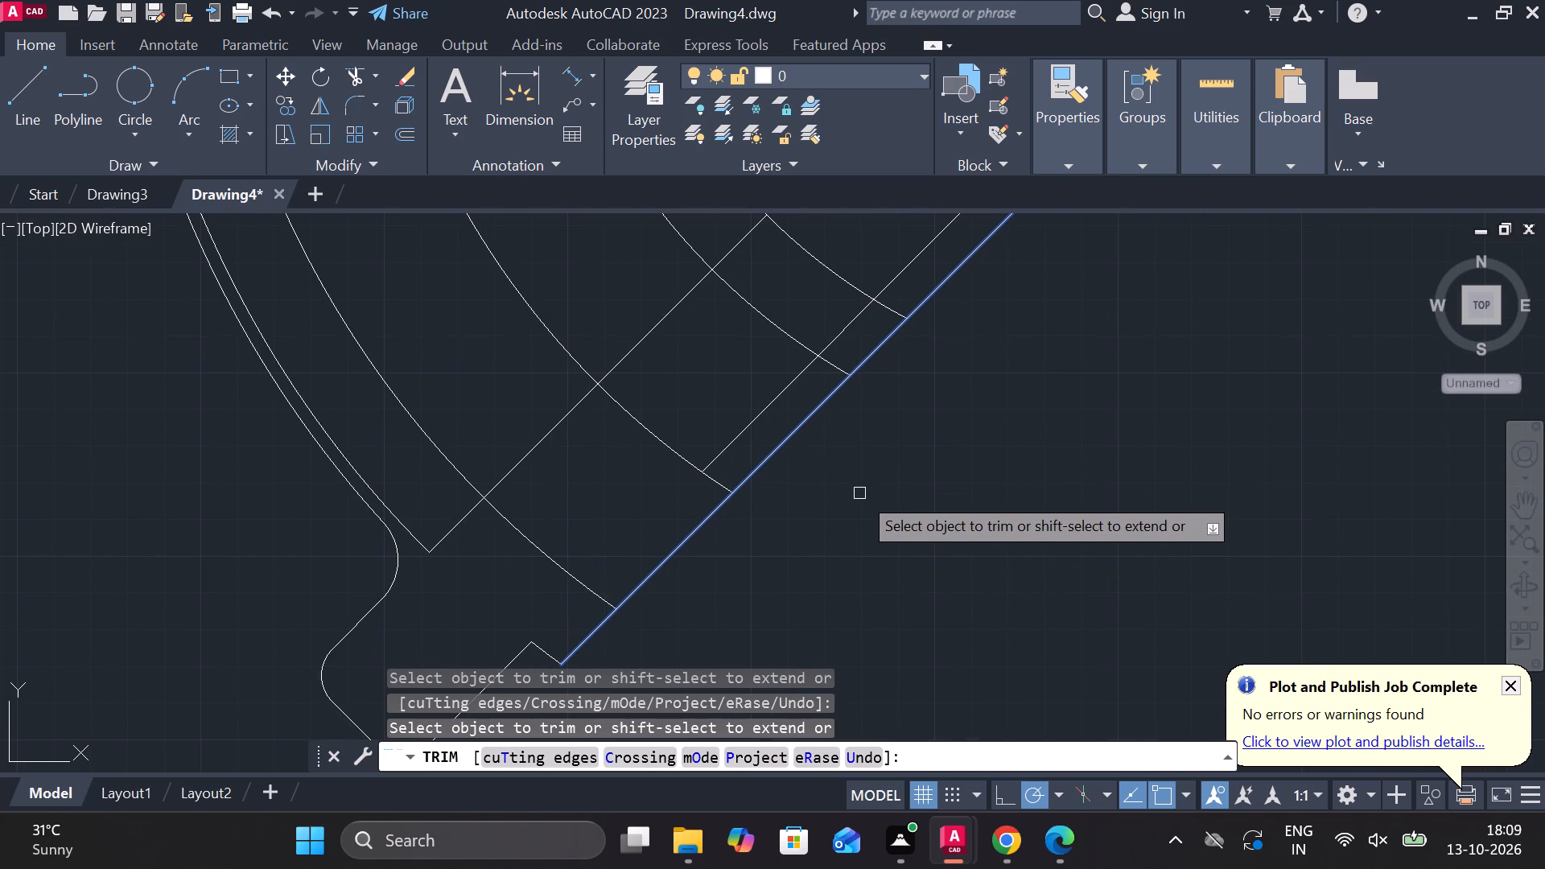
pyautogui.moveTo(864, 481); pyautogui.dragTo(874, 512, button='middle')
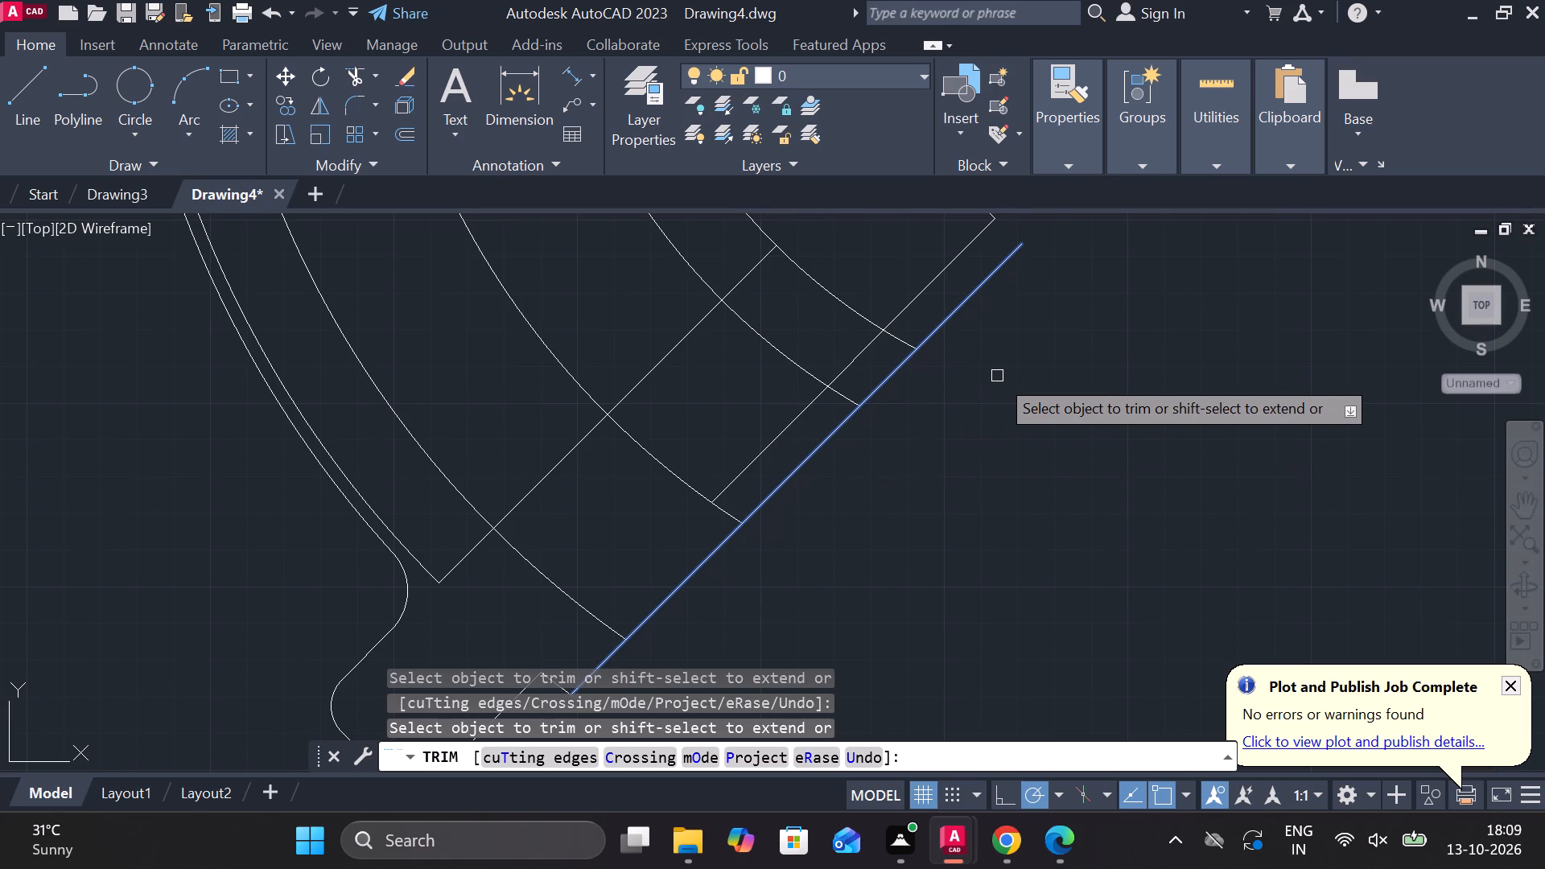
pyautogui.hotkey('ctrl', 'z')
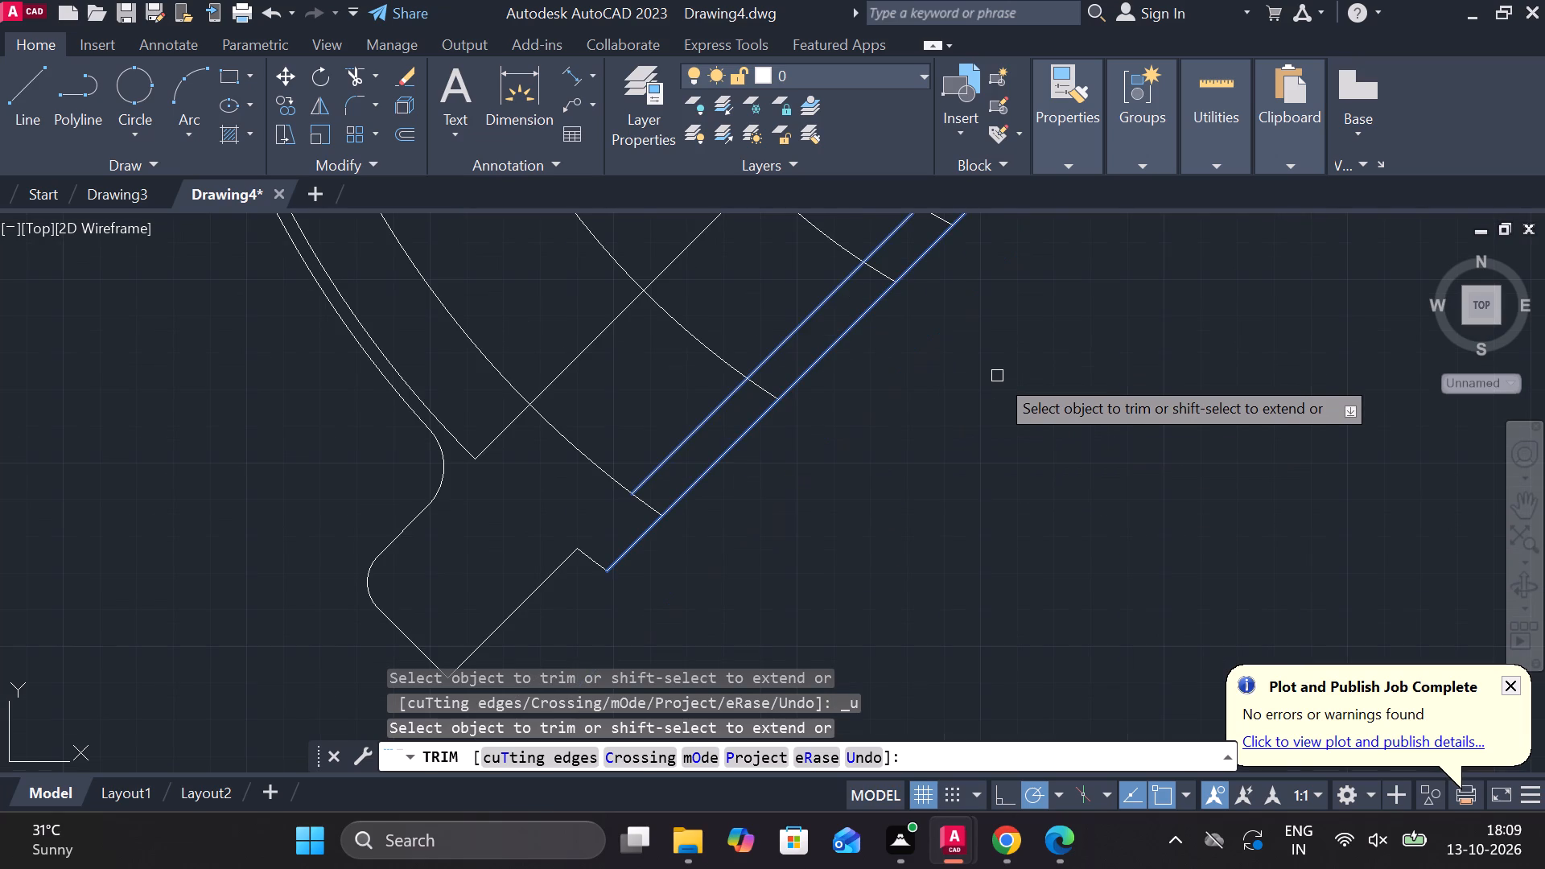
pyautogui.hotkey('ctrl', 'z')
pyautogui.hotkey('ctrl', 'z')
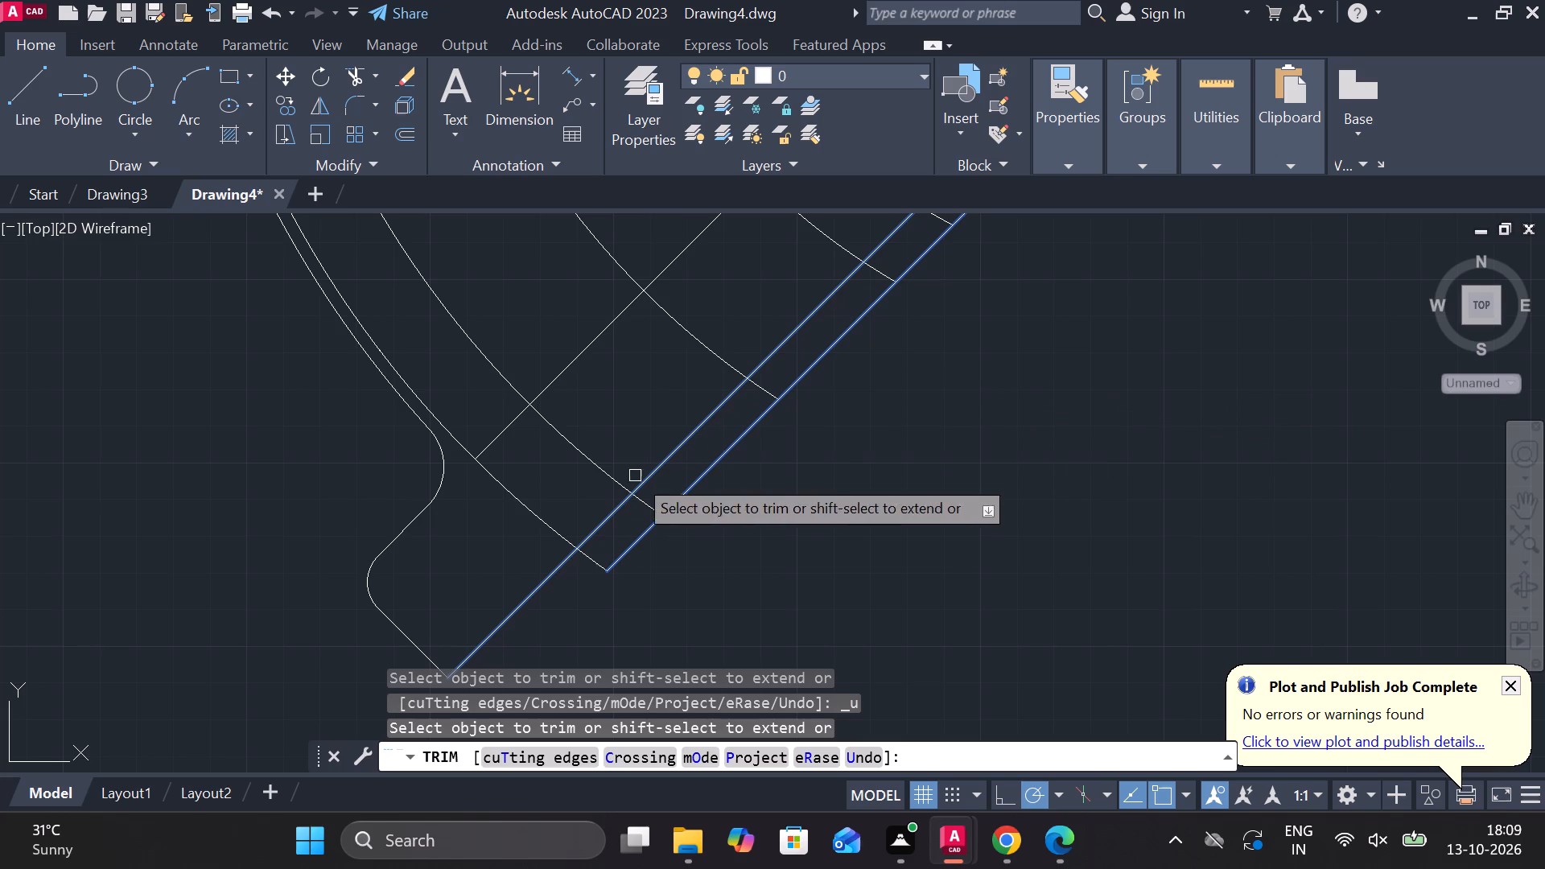
# Trim both side arcs between the strip's inner and middle diagonals, and the outermost diagonal's upper overhang.
pyautogui.click(538, 520)
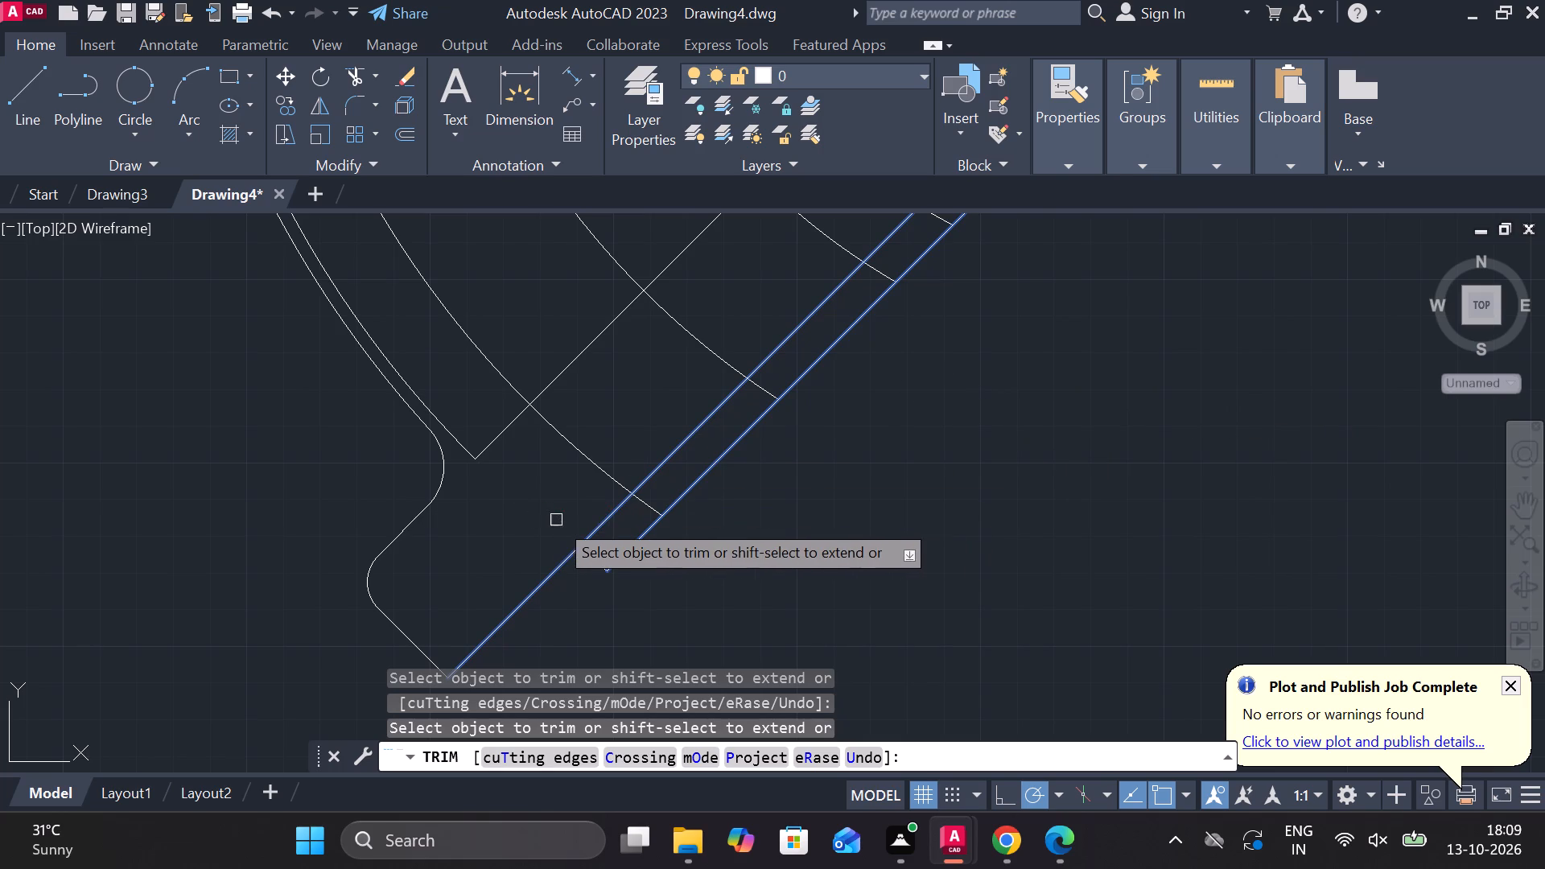
pyautogui.moveTo(808, 496); pyautogui.dragTo(734, 672, button='middle')
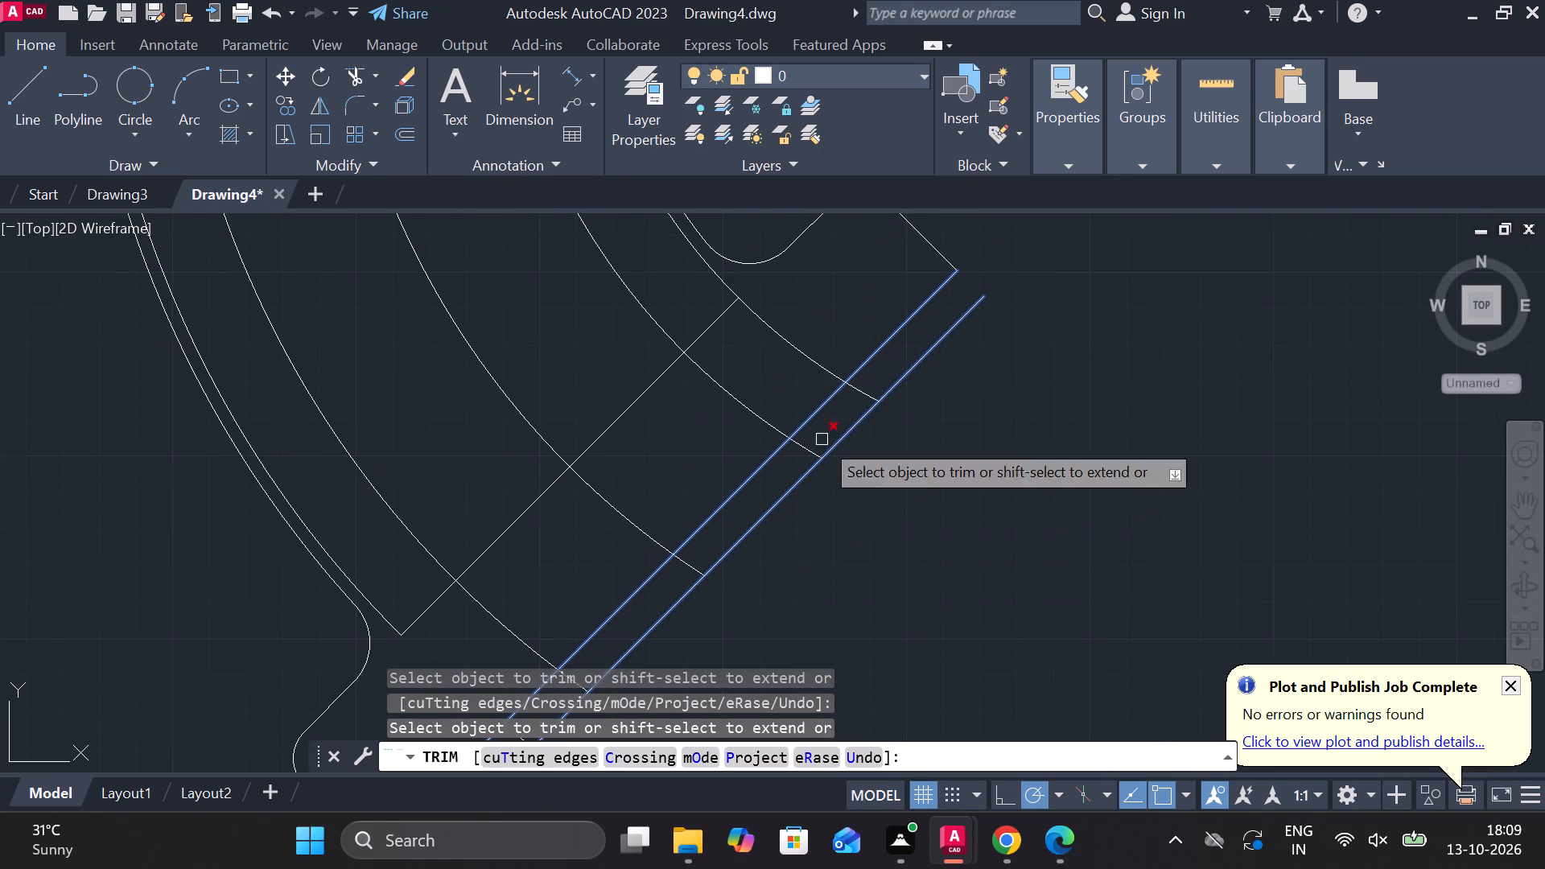
pyautogui.click(810, 364)
pyautogui.click(914, 375)
# Trim the two lower segments of the strip's middle diagonal line lying between the arcs.
pyautogui.scroll(-2, 921, 385)
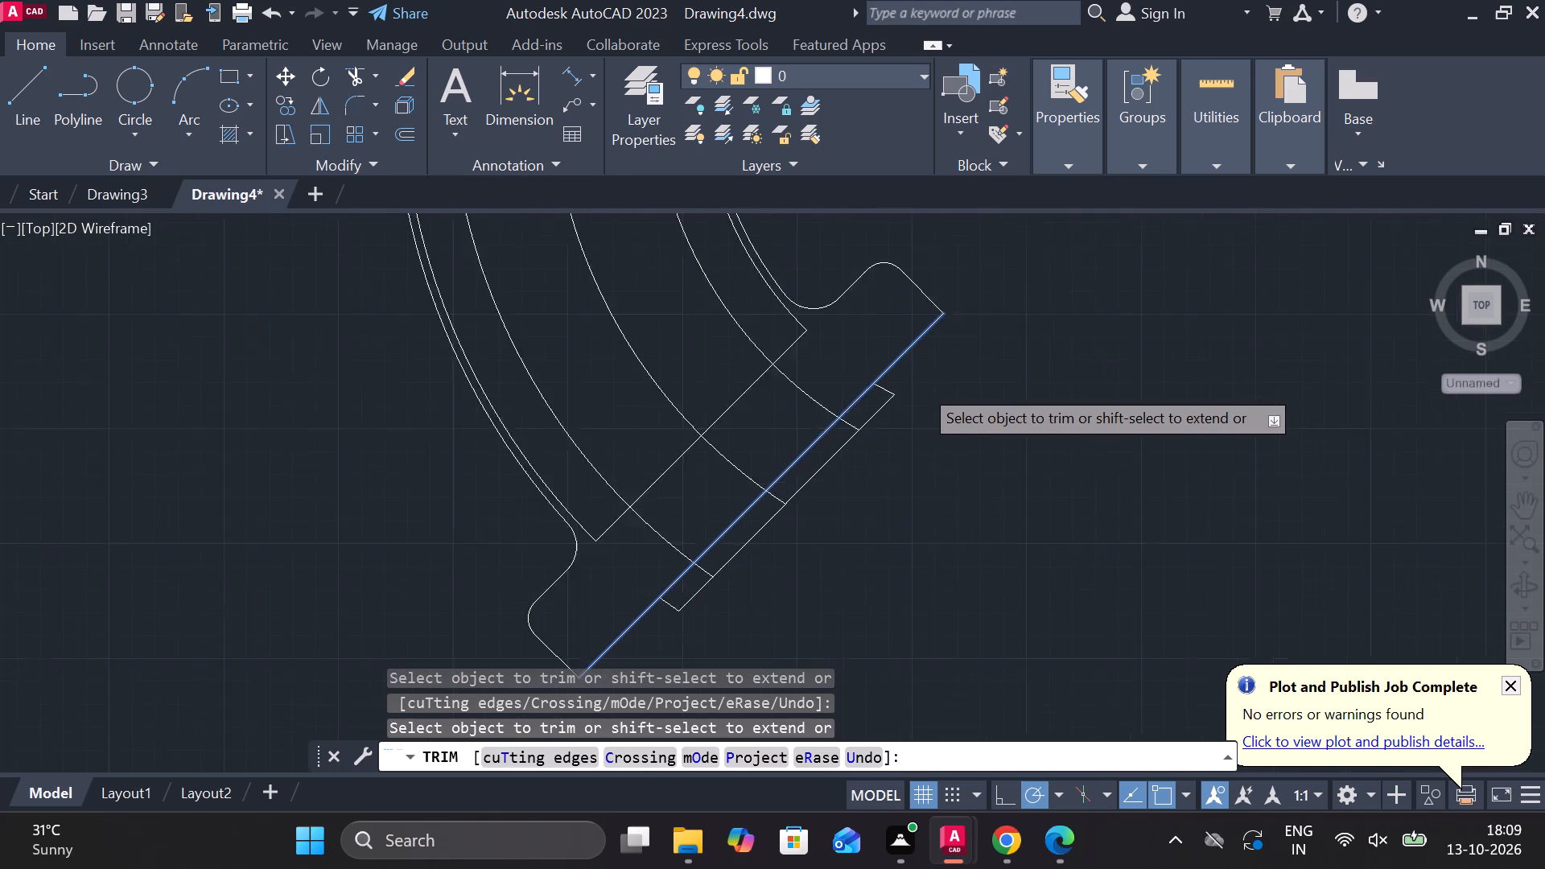
pyautogui.scroll(1, 875, 457)
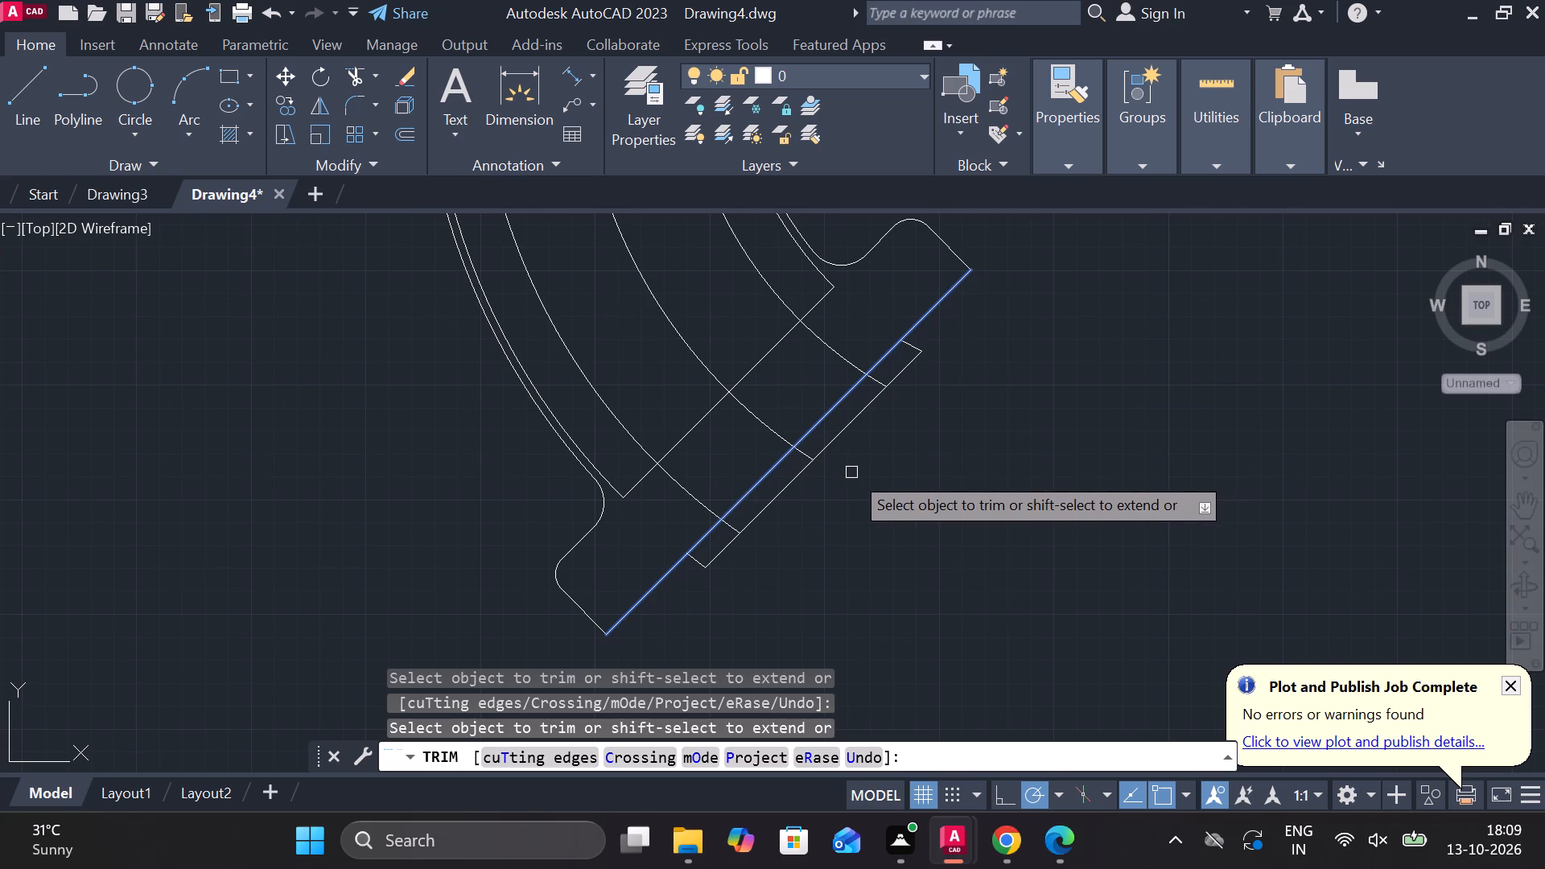
pyautogui.scroll(2, 765, 506)
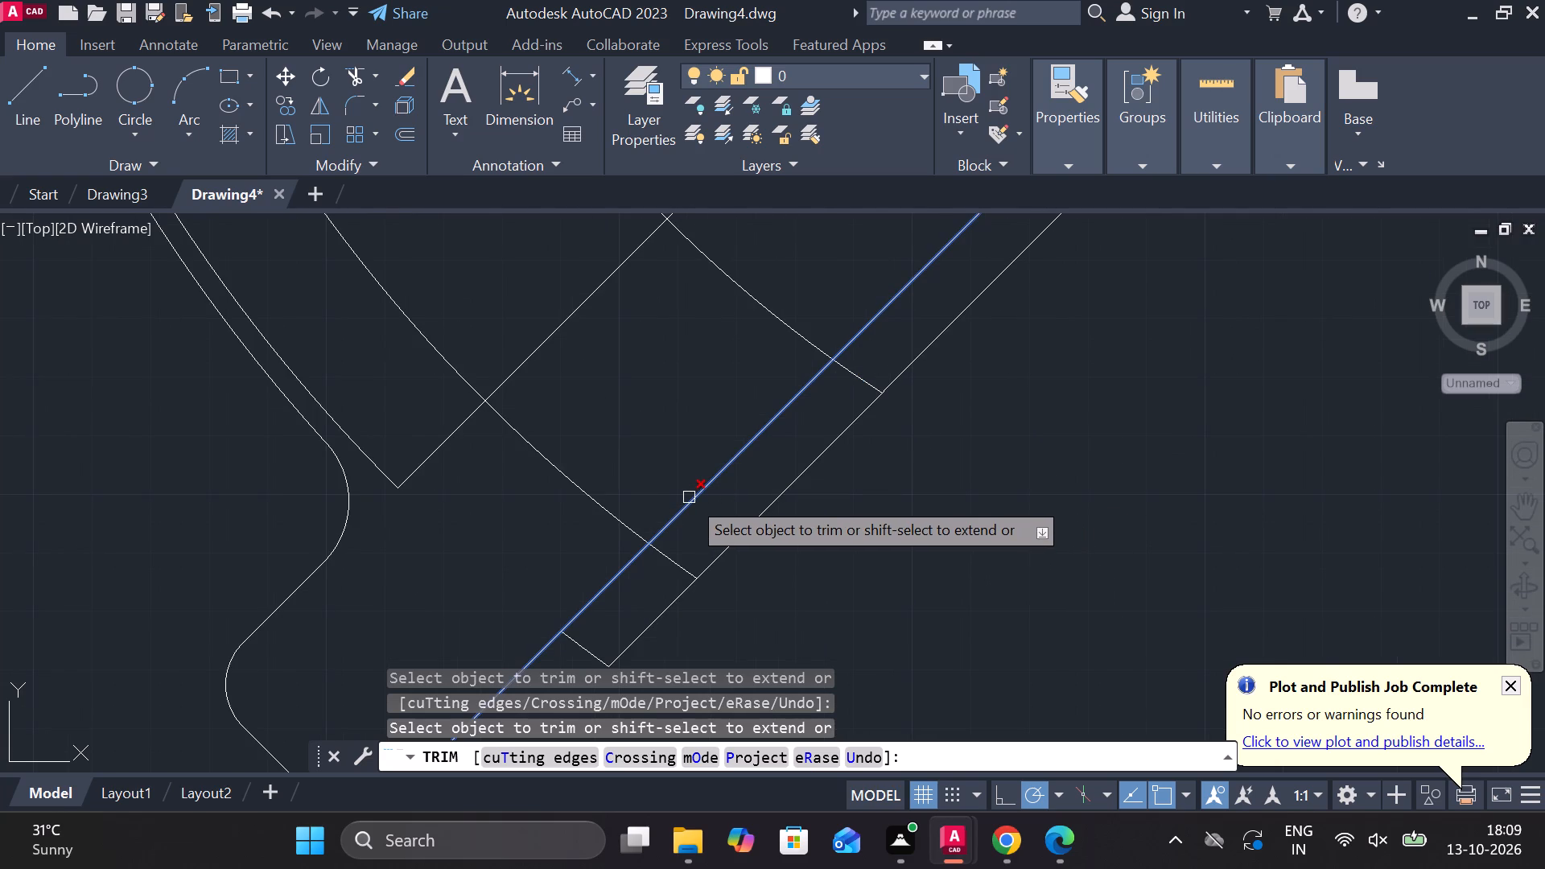
pyautogui.click(689, 497)
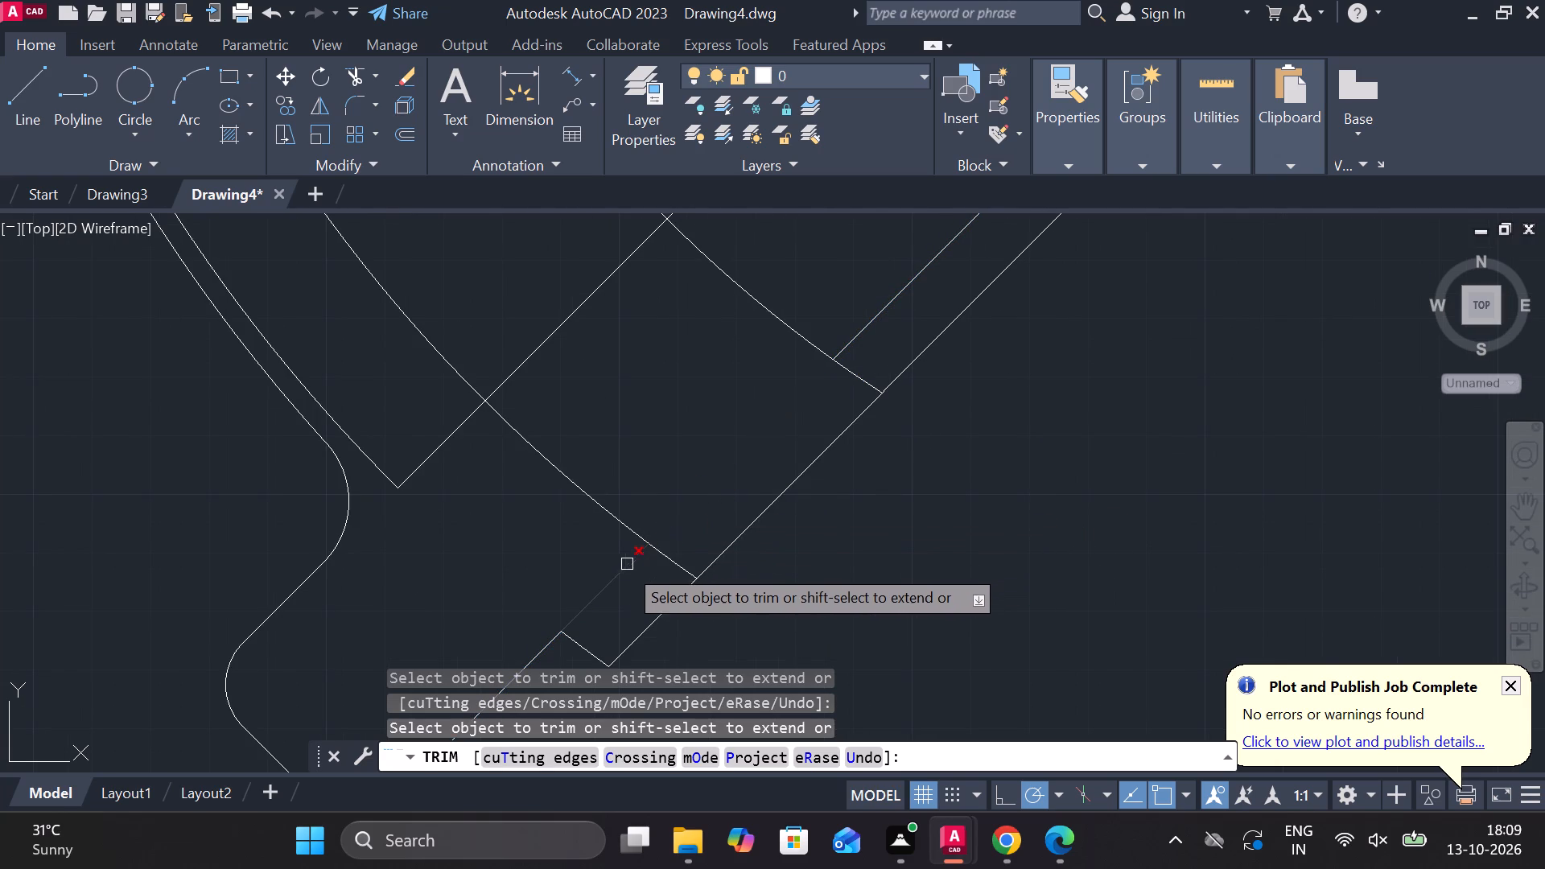
pyautogui.click(620, 567)
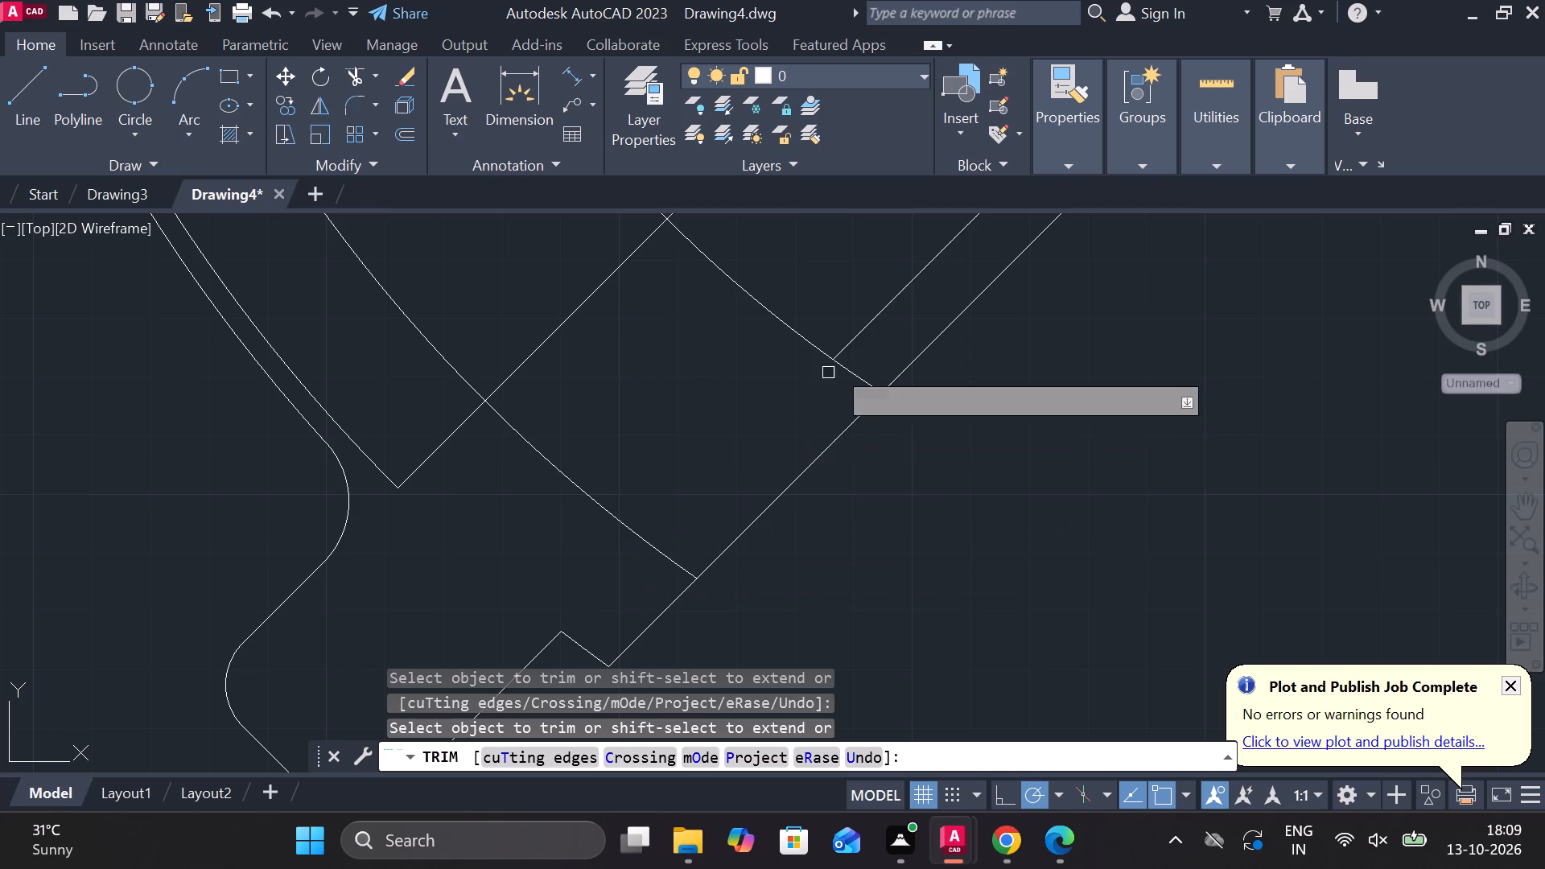
# Trim away the strip's inner diagonal line across the arcs, along with the duplicate outer side arcs beside both fillets.
pyautogui.scroll(-1, 887, 387)
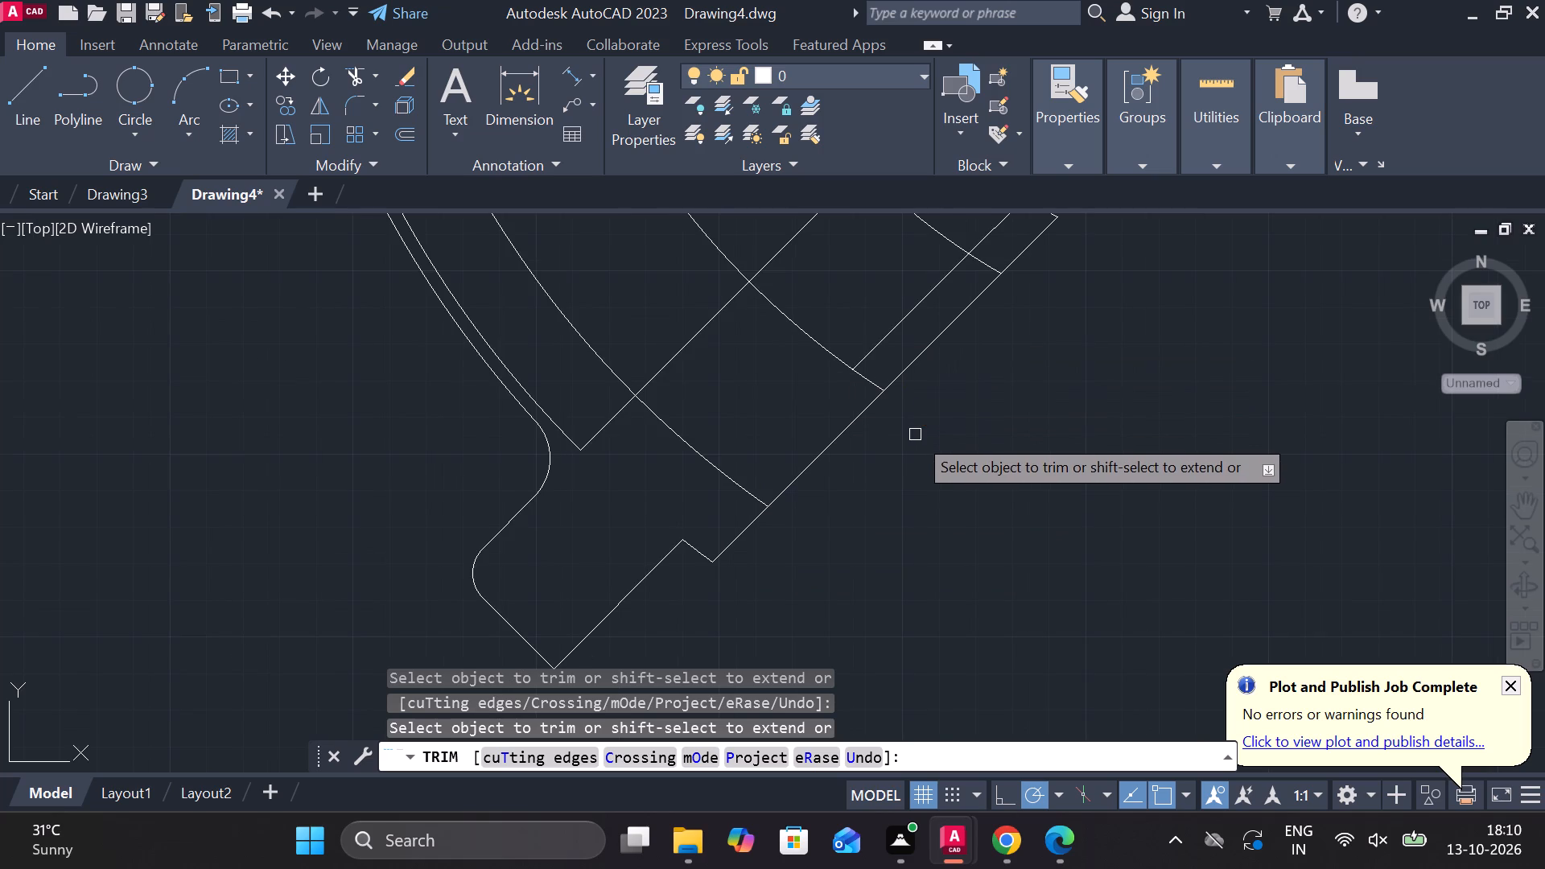
pyautogui.scroll(-1, 915, 434)
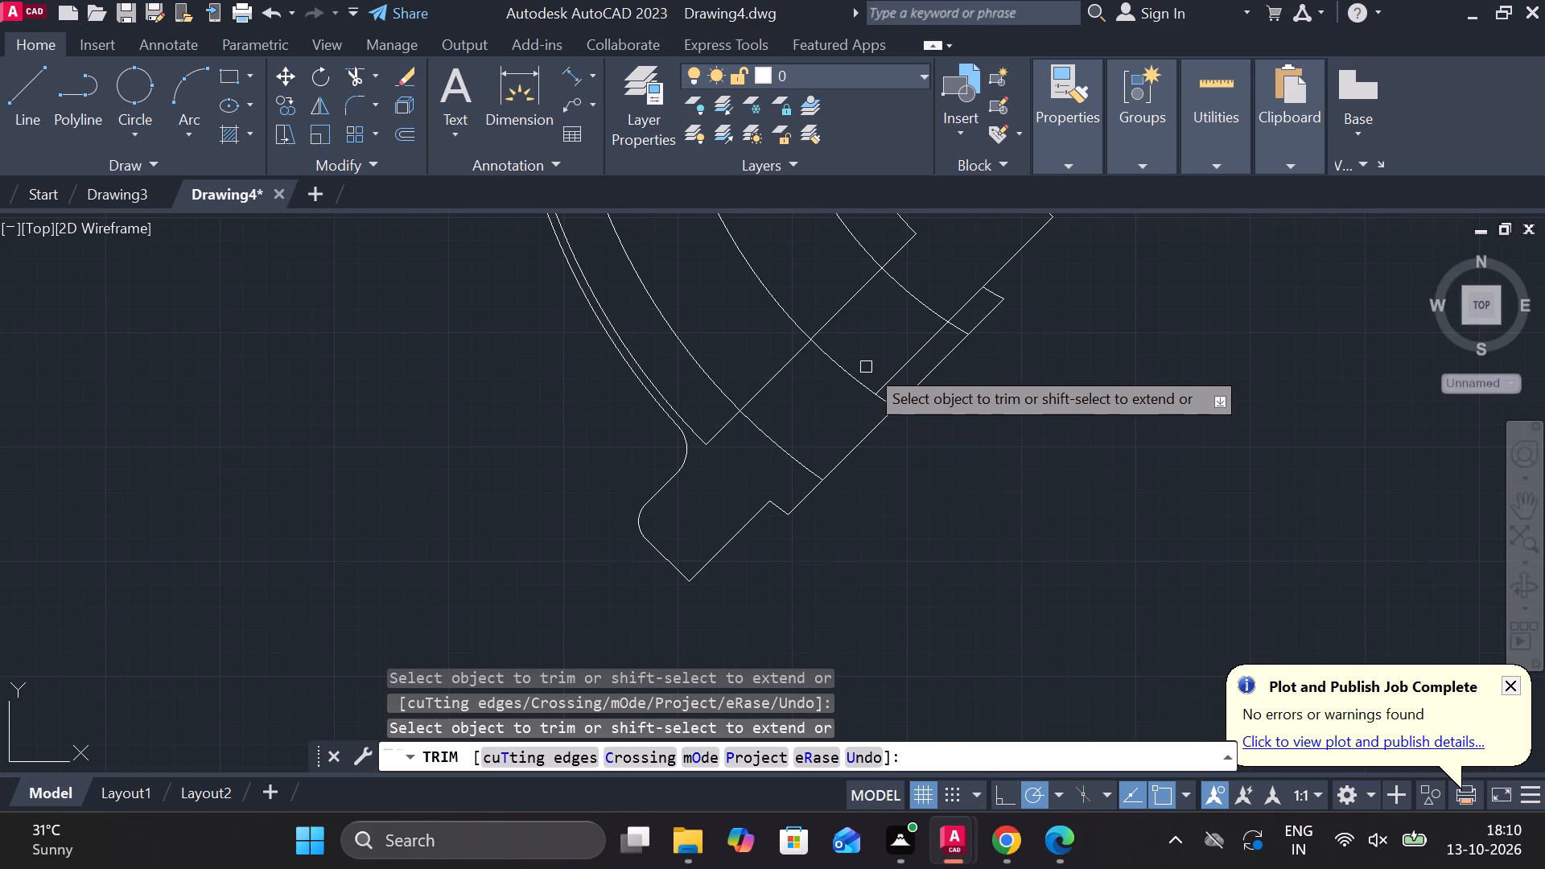
pyautogui.moveTo(888, 386); pyautogui.dragTo(861, 508, button='middle')
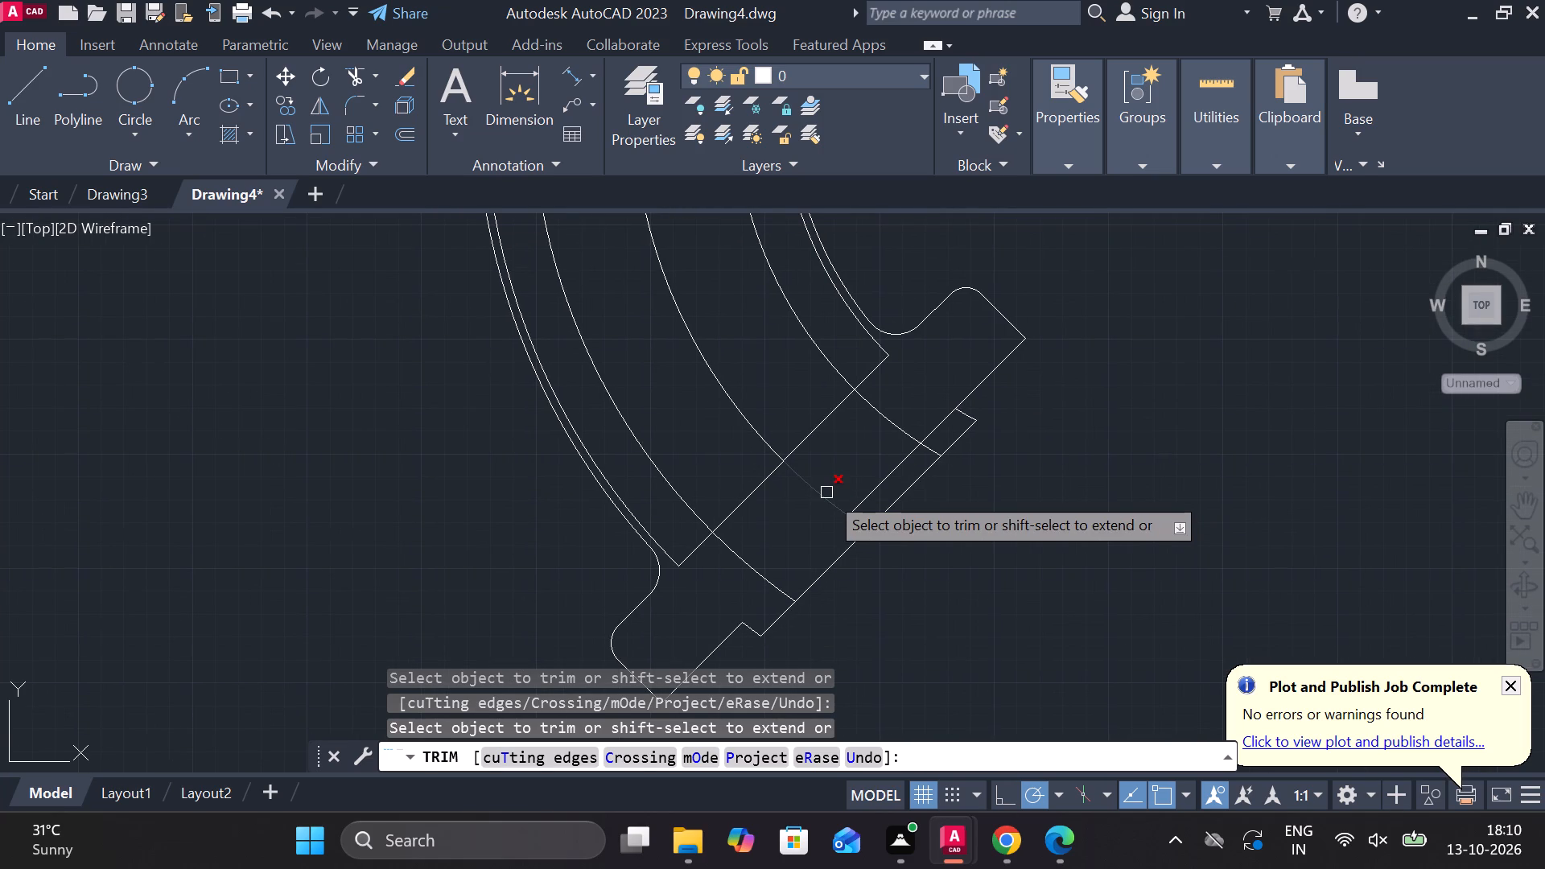
pyautogui.click(692, 558)
pyautogui.click(674, 555)
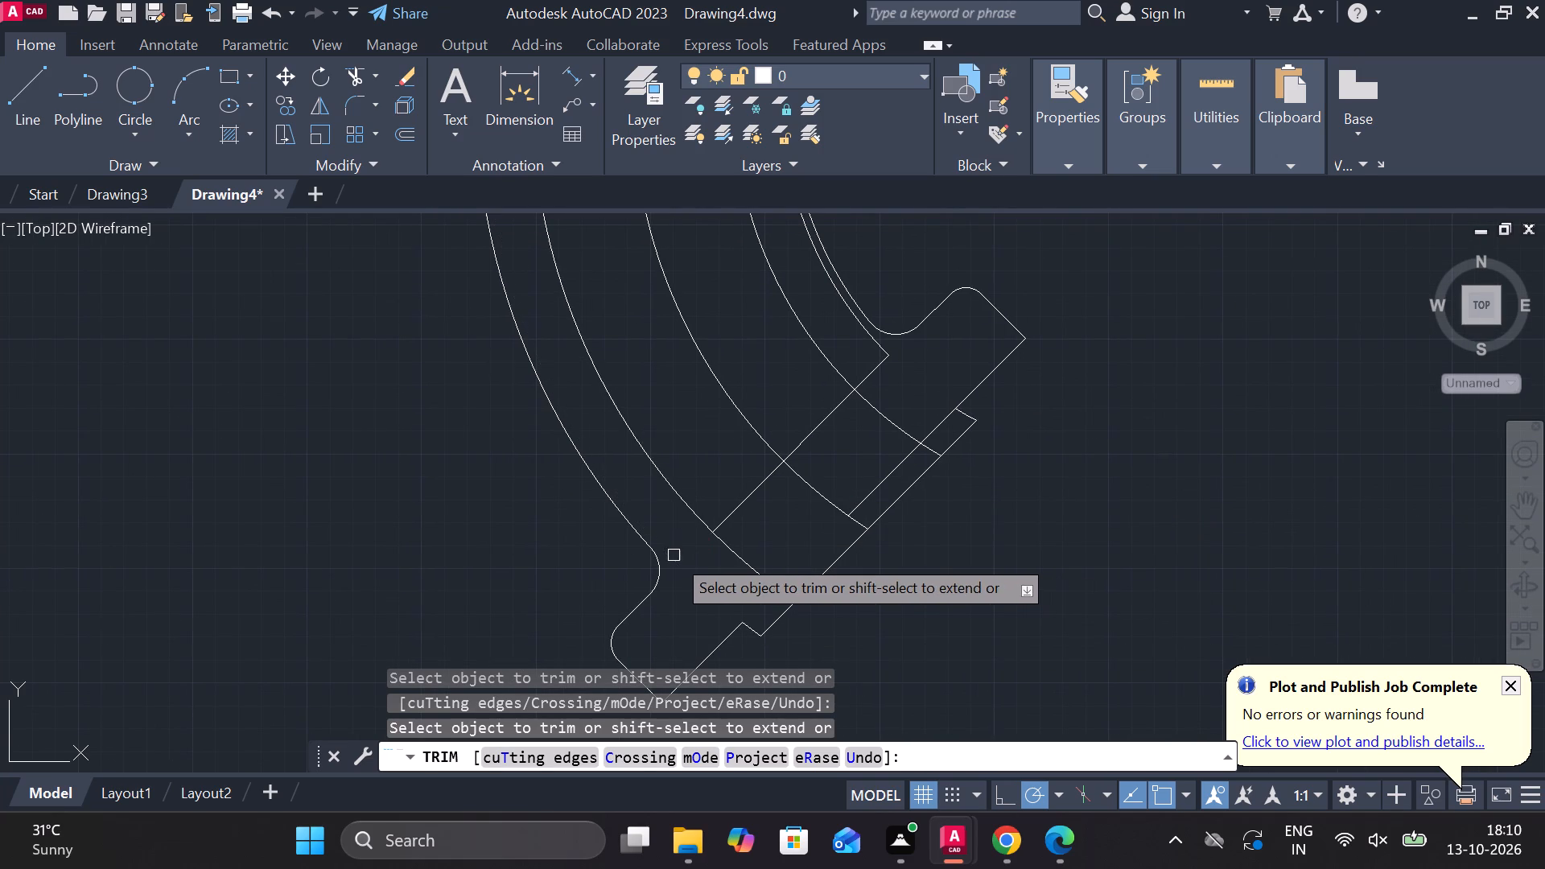
pyautogui.click(750, 505)
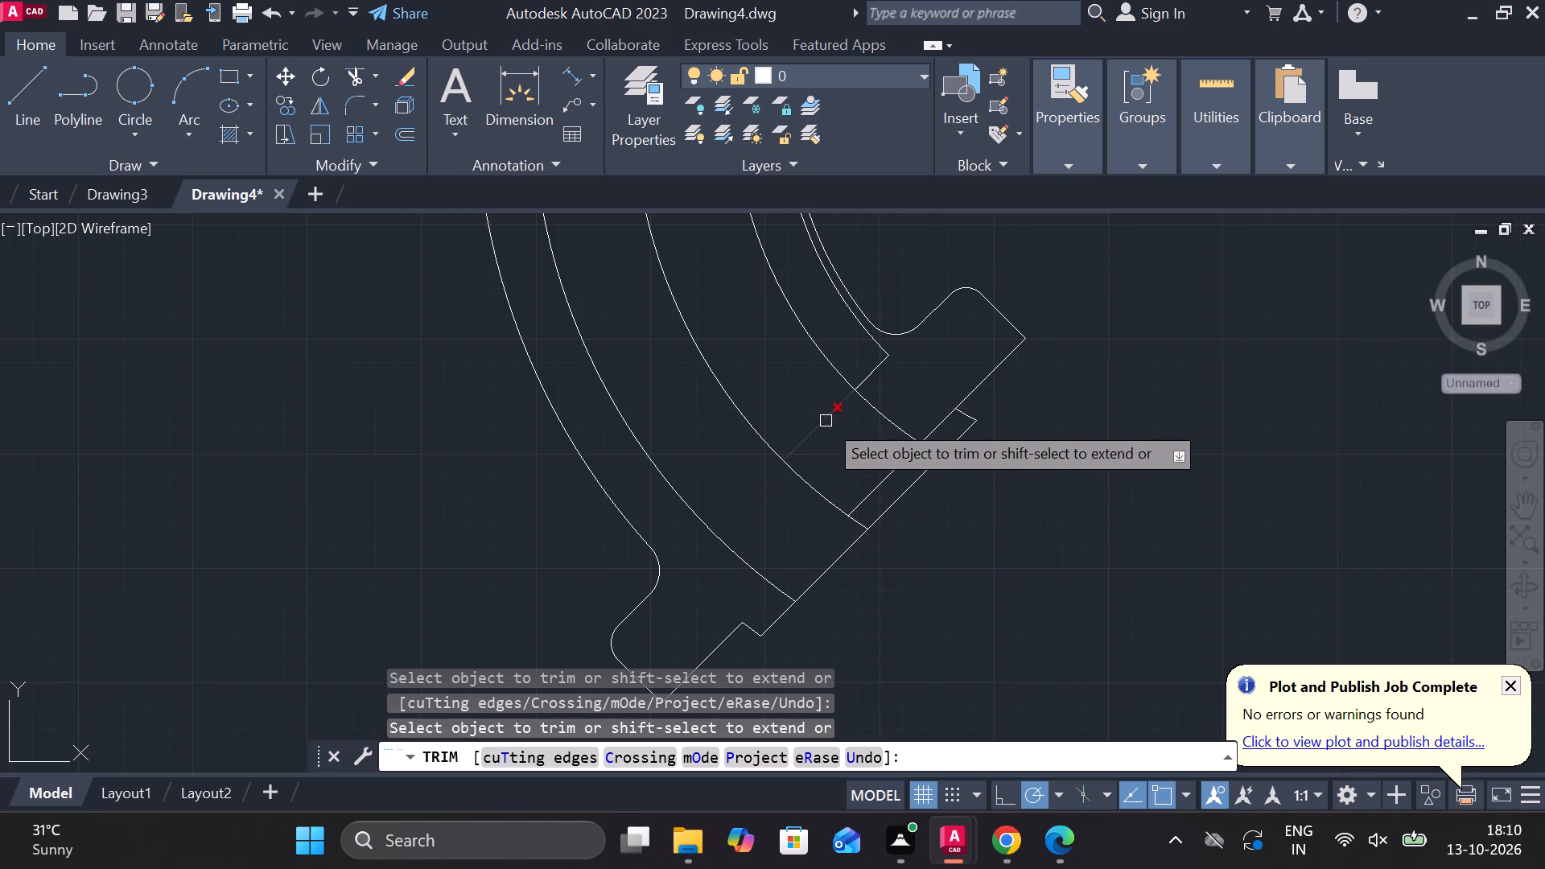
pyautogui.doubleClick(826, 421)
pyautogui.moveTo(997, 459); pyautogui.dragTo(969, 543, button='middle')
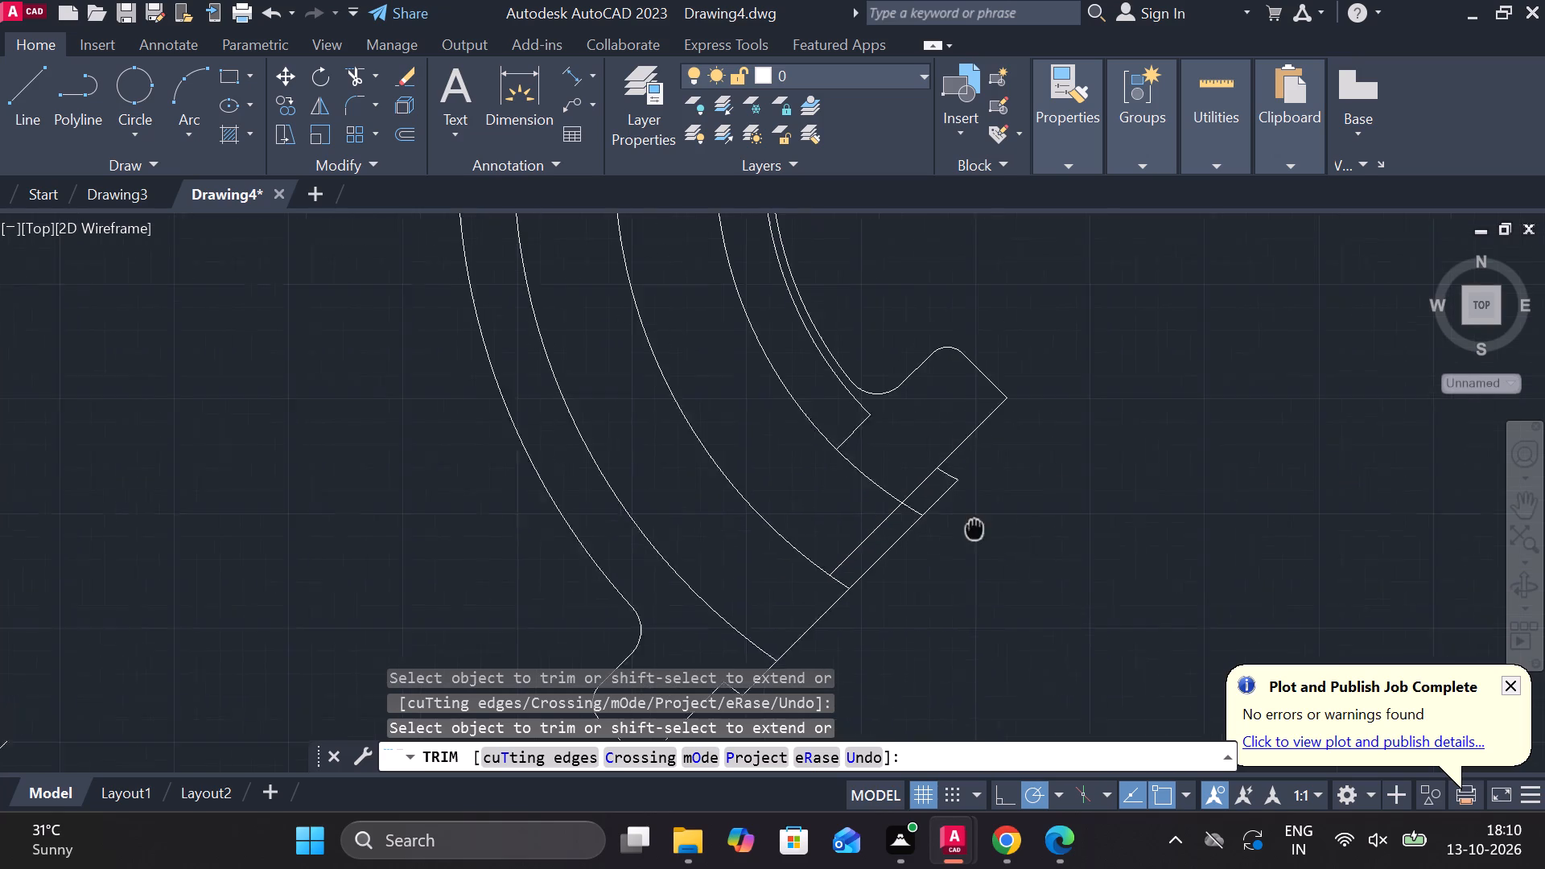
pyautogui.moveTo(969, 543); pyautogui.dragTo(967, 548, button='middle')
pyautogui.scroll(1, 819, 456)
pyautogui.click(851, 475)
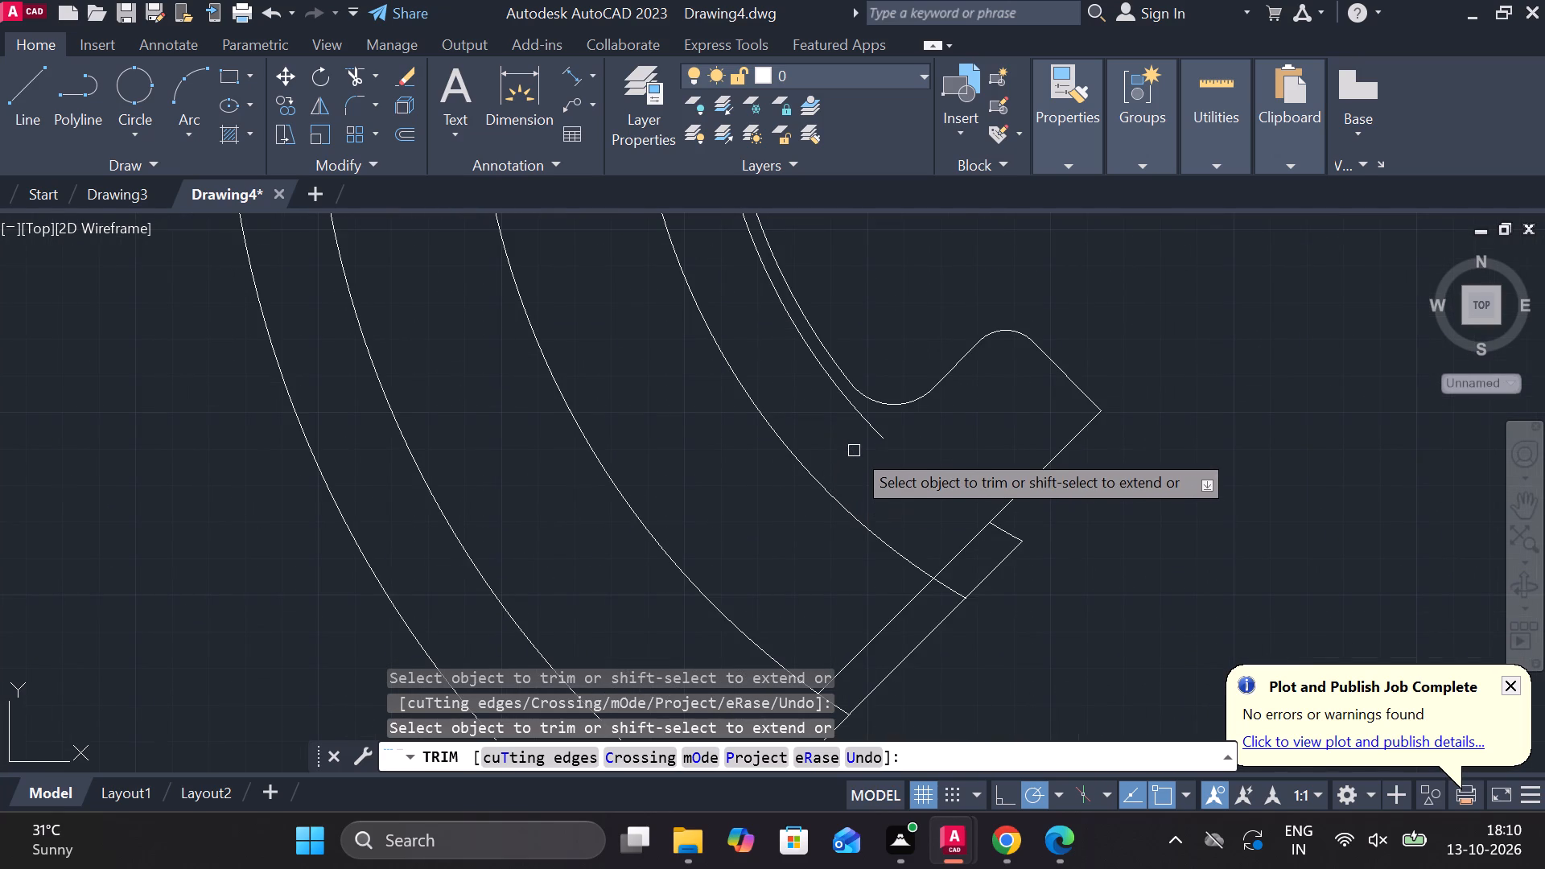
pyautogui.click(868, 434)
pyautogui.scroll(-2, 885, 436)
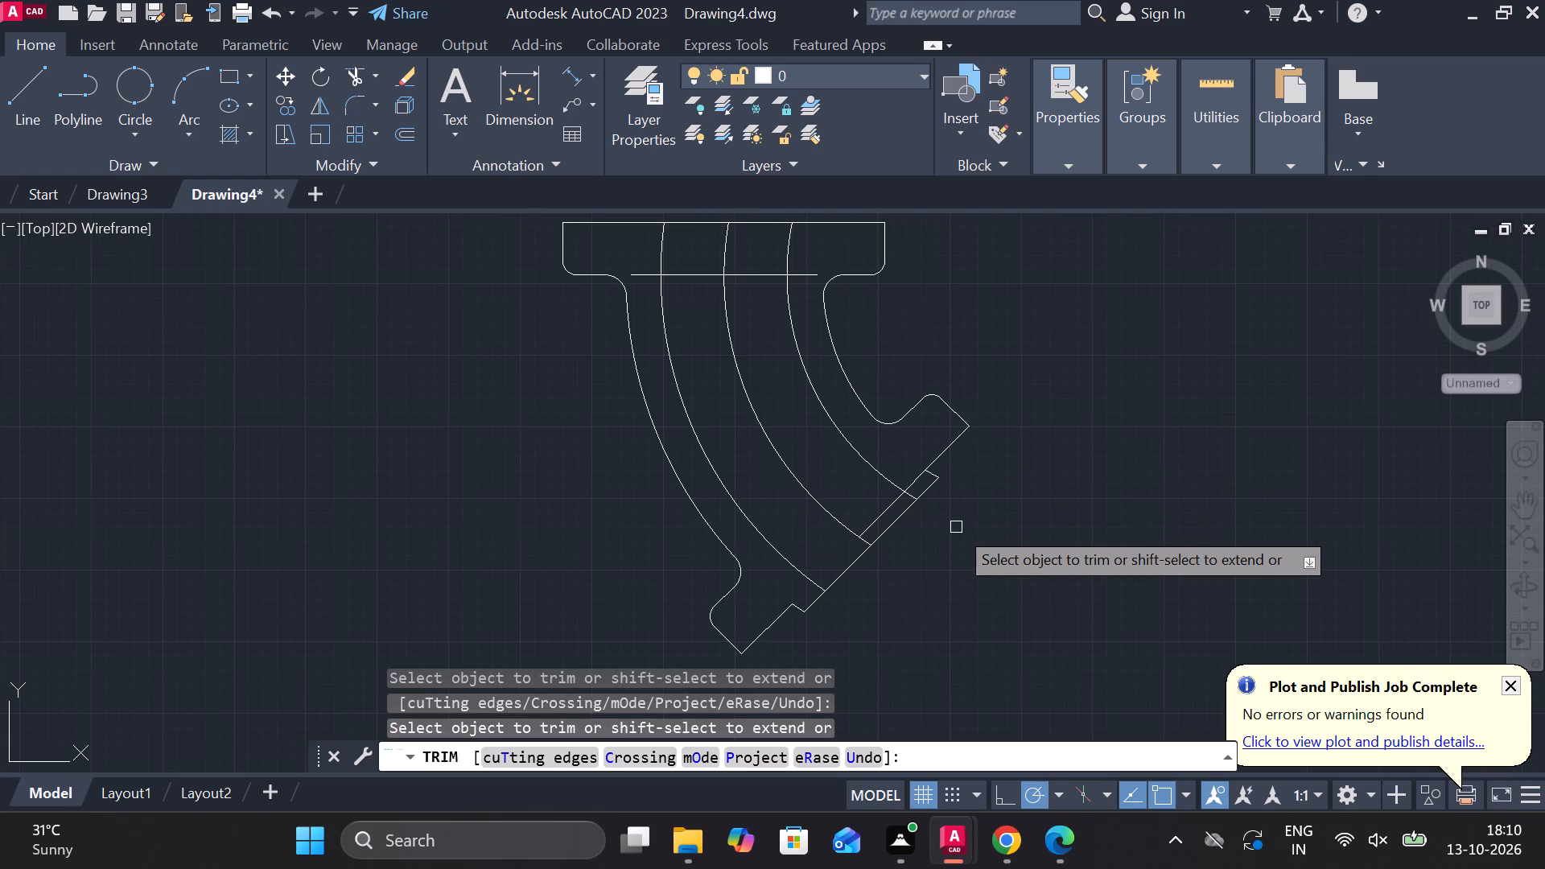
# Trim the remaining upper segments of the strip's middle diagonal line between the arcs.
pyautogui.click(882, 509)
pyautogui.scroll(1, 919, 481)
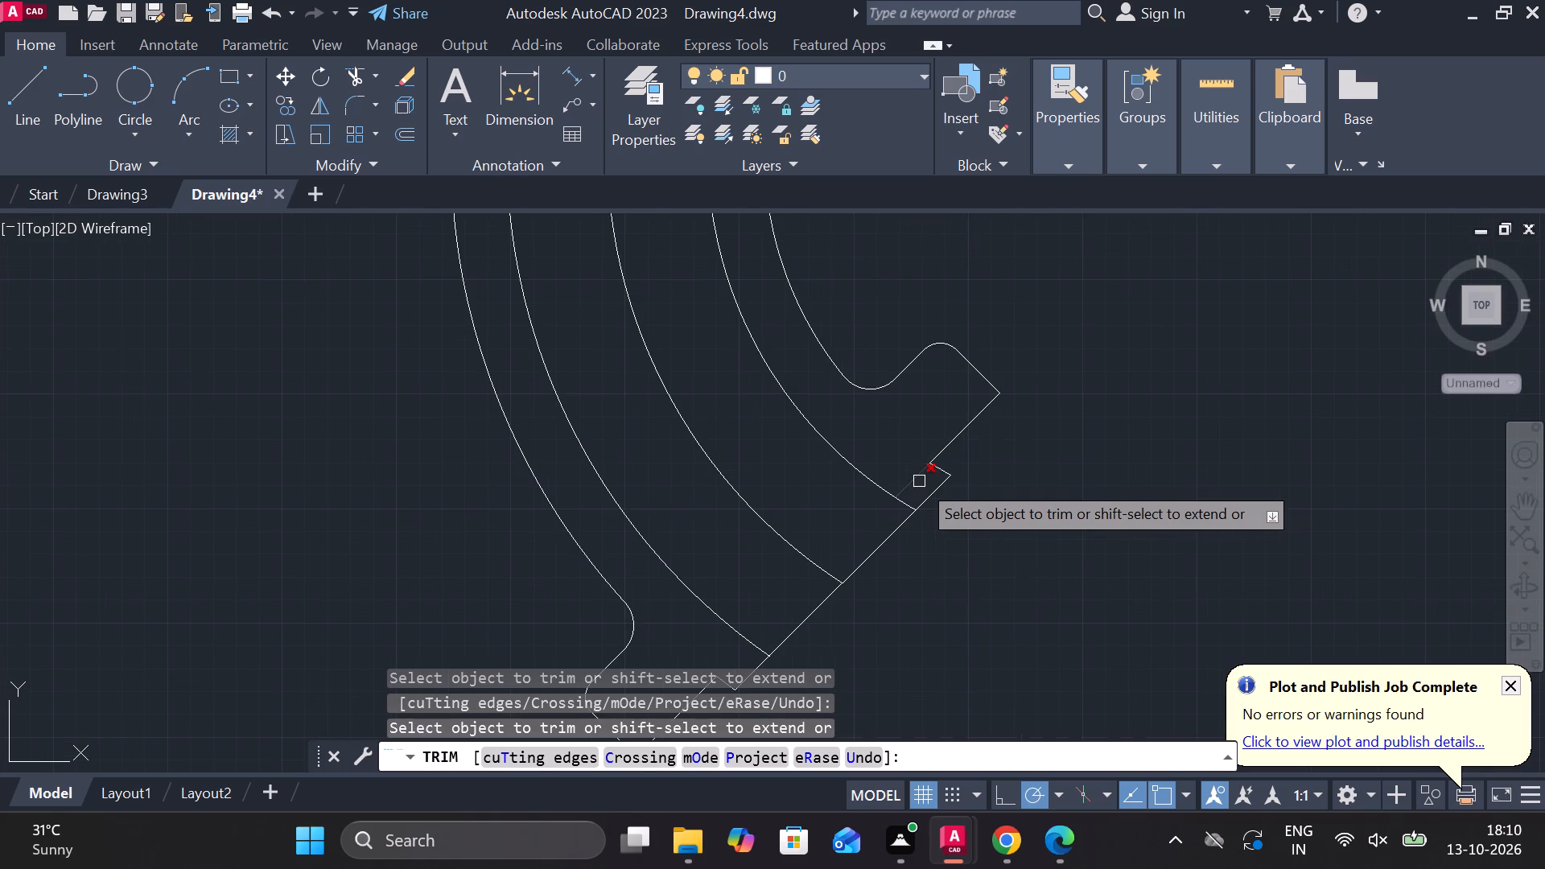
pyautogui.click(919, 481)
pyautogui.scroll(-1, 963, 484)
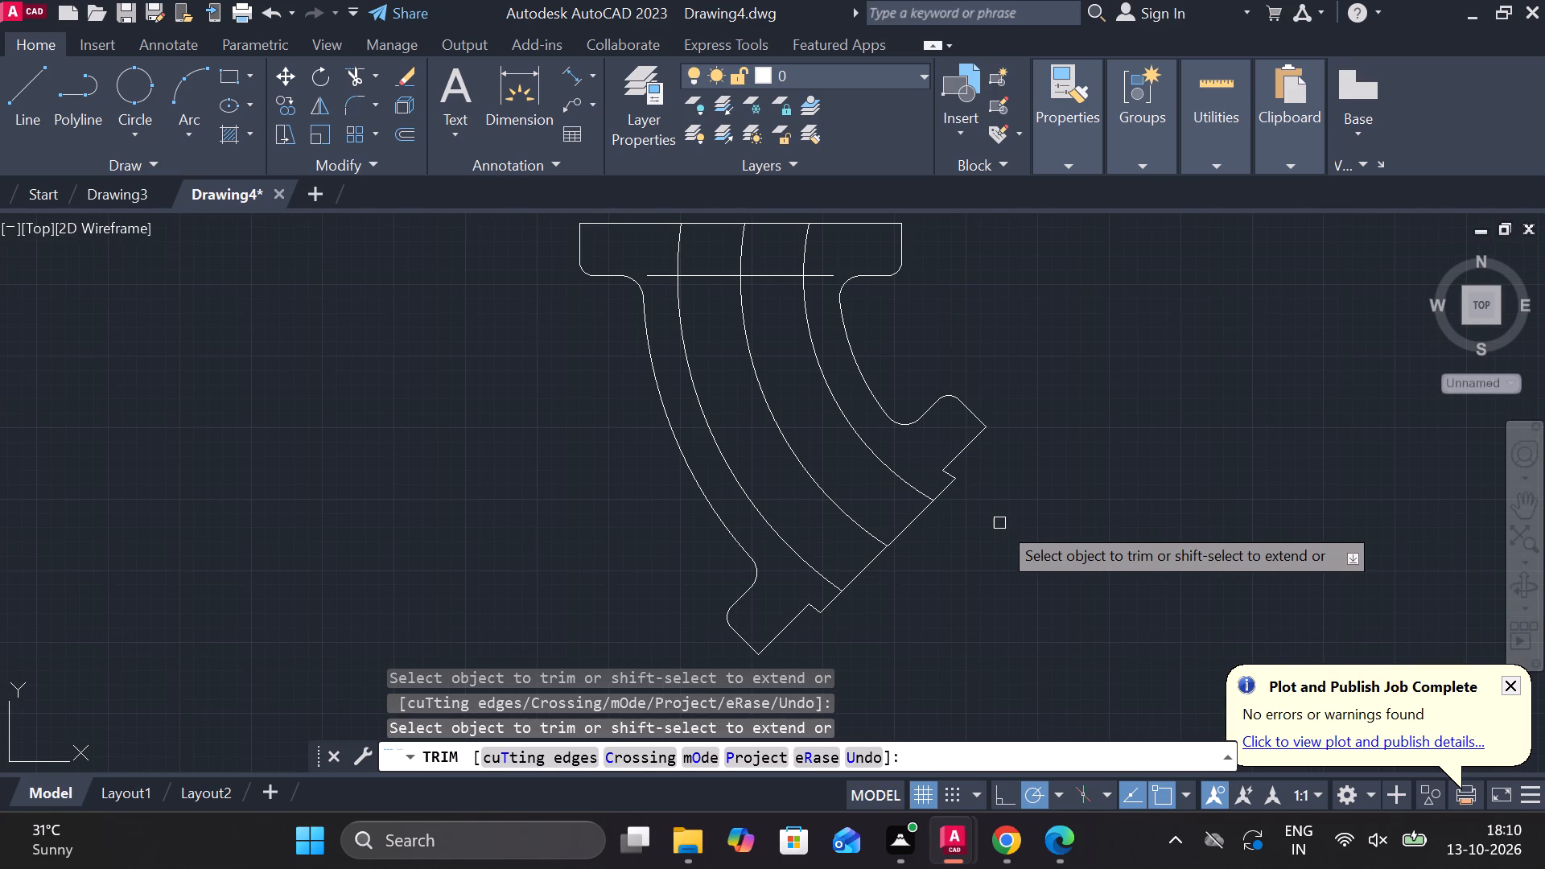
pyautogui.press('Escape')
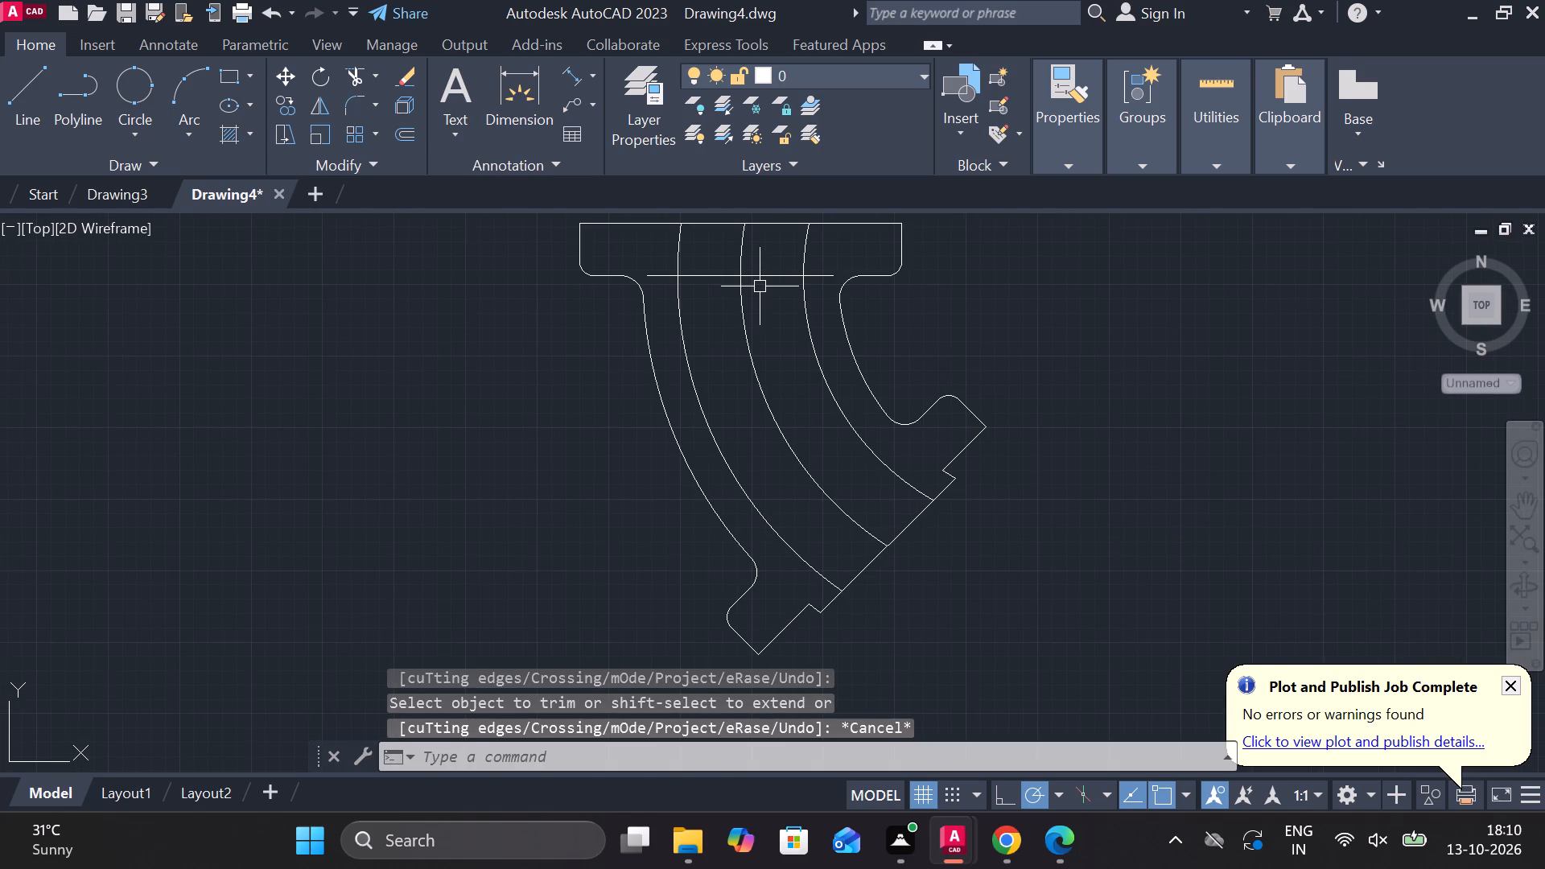
# Erase the horizontal line crossing the arcs along the bottom edge of the upper rectangle.
pyautogui.click(760, 277)
pyautogui.press('e')
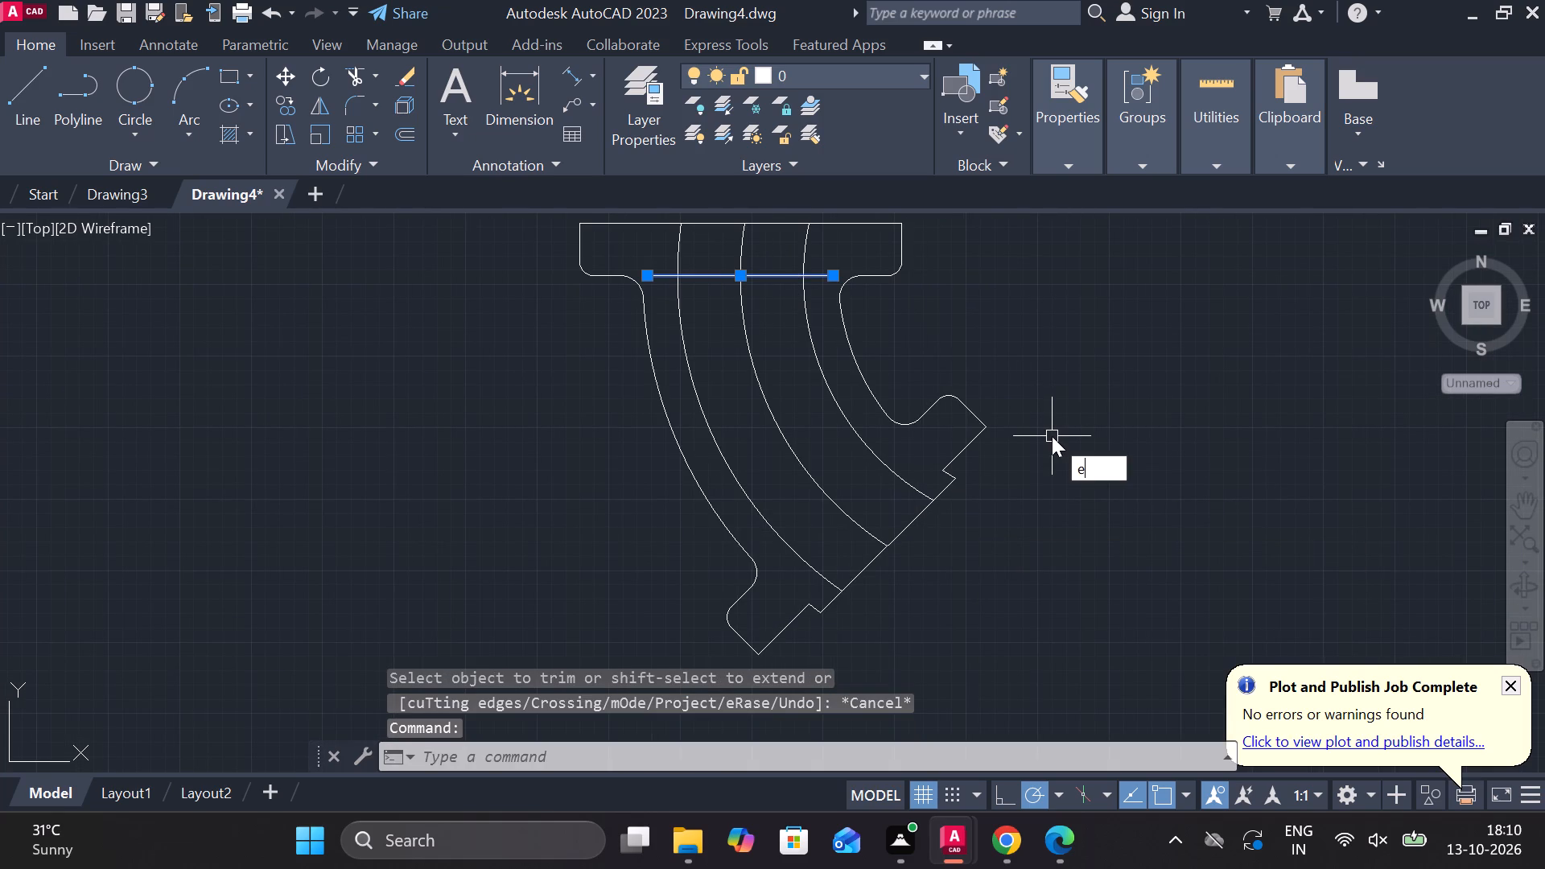
pyautogui.press('space')
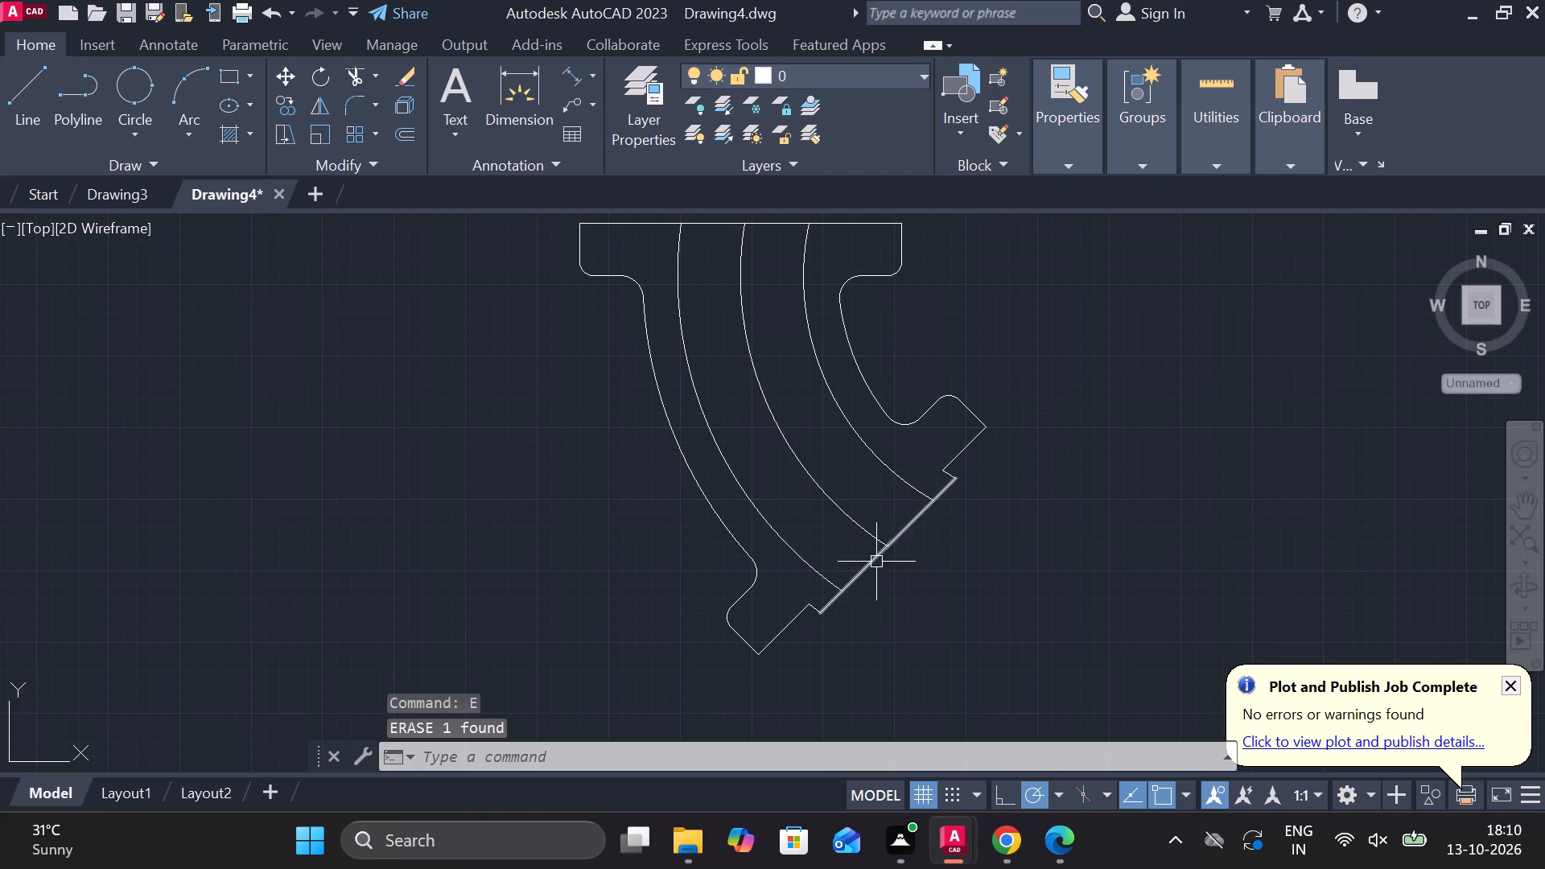
# Extend the strip's inner edge line from the lower fillet across all the arcs to the upper fillet.
pyautogui.scroll(1, 843, 558)
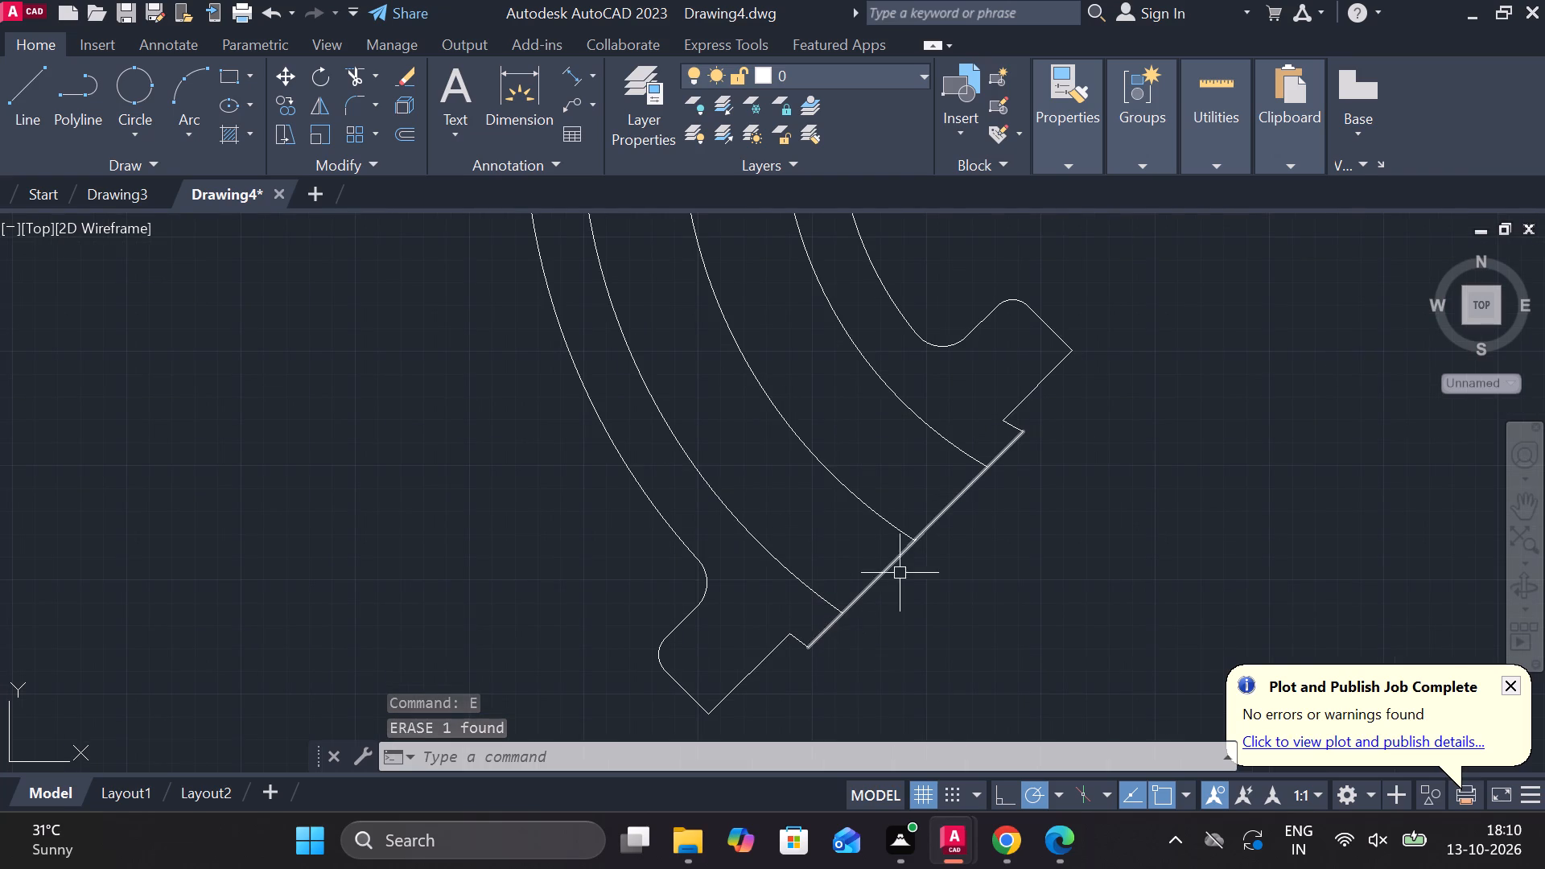
pyautogui.write('ex')
pyautogui.press('space')
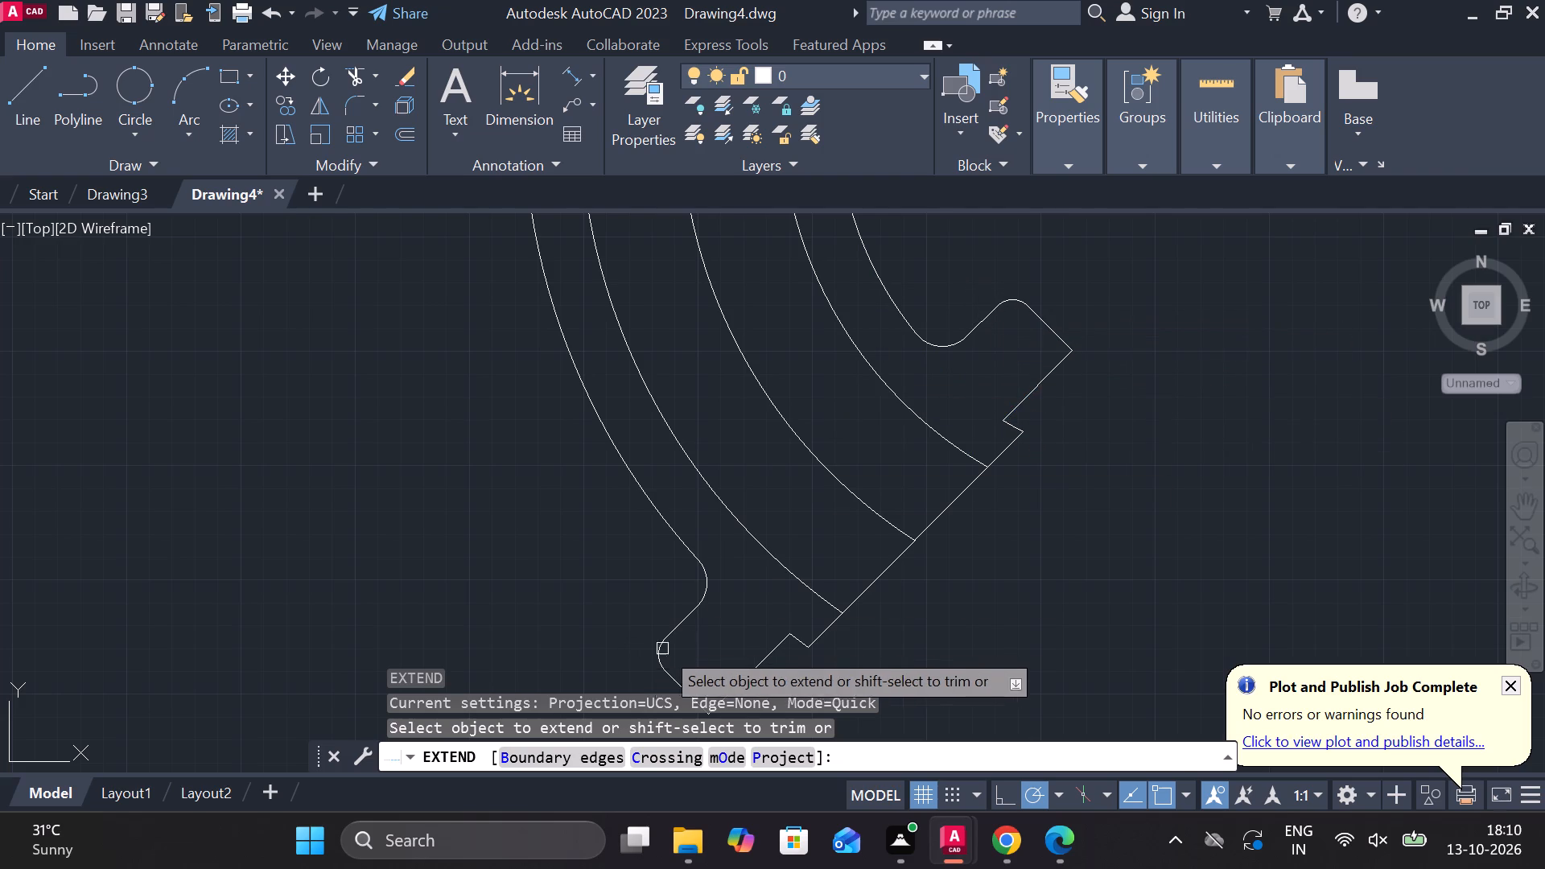
pyautogui.click(670, 626)
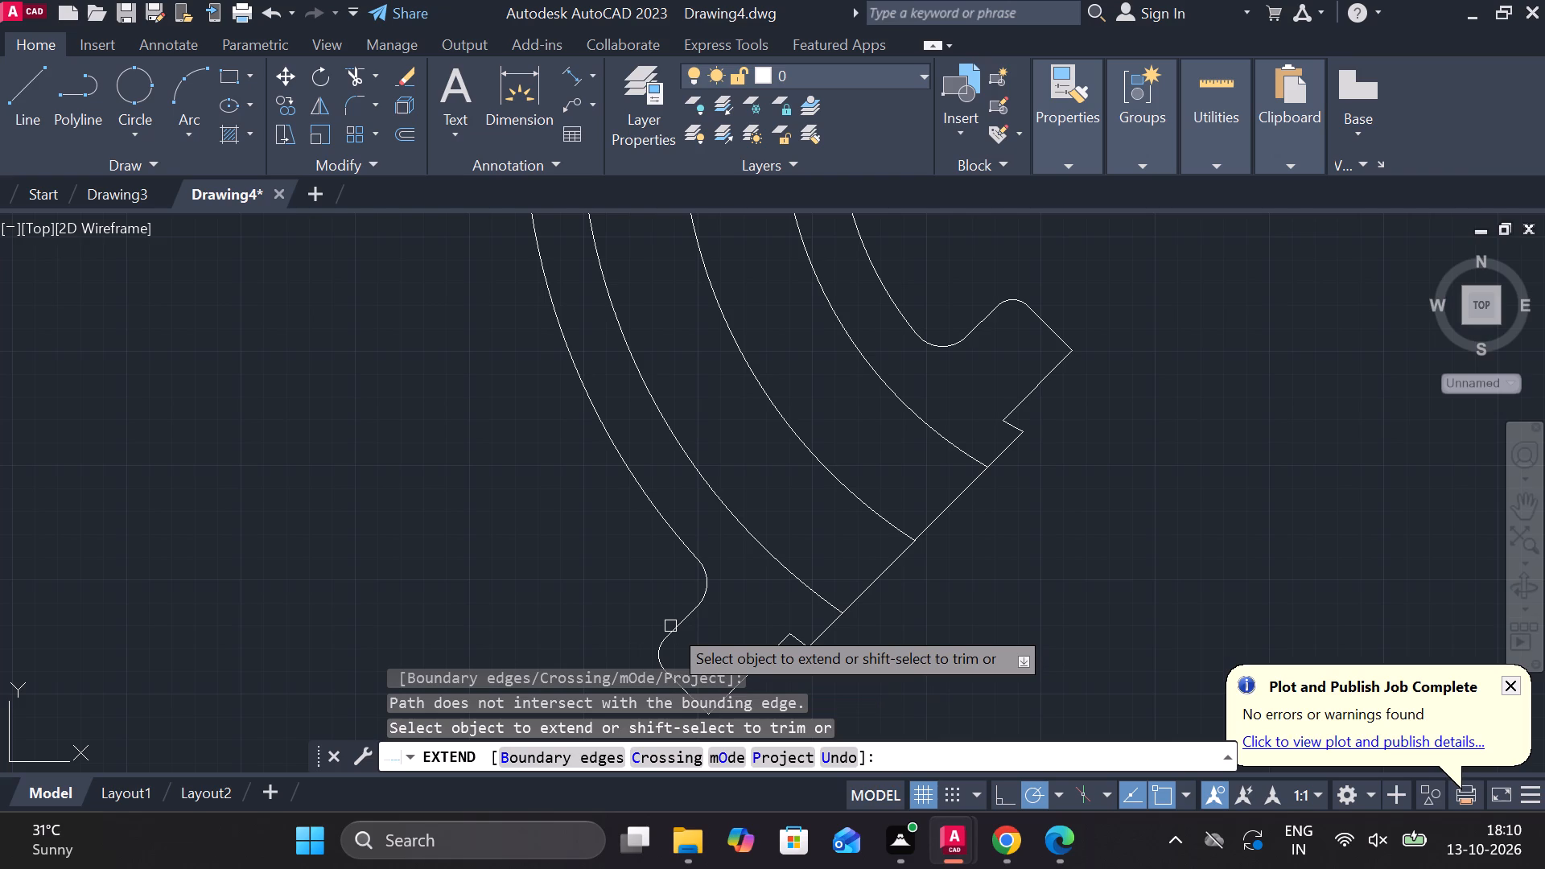
pyautogui.doubleClick(686, 620)
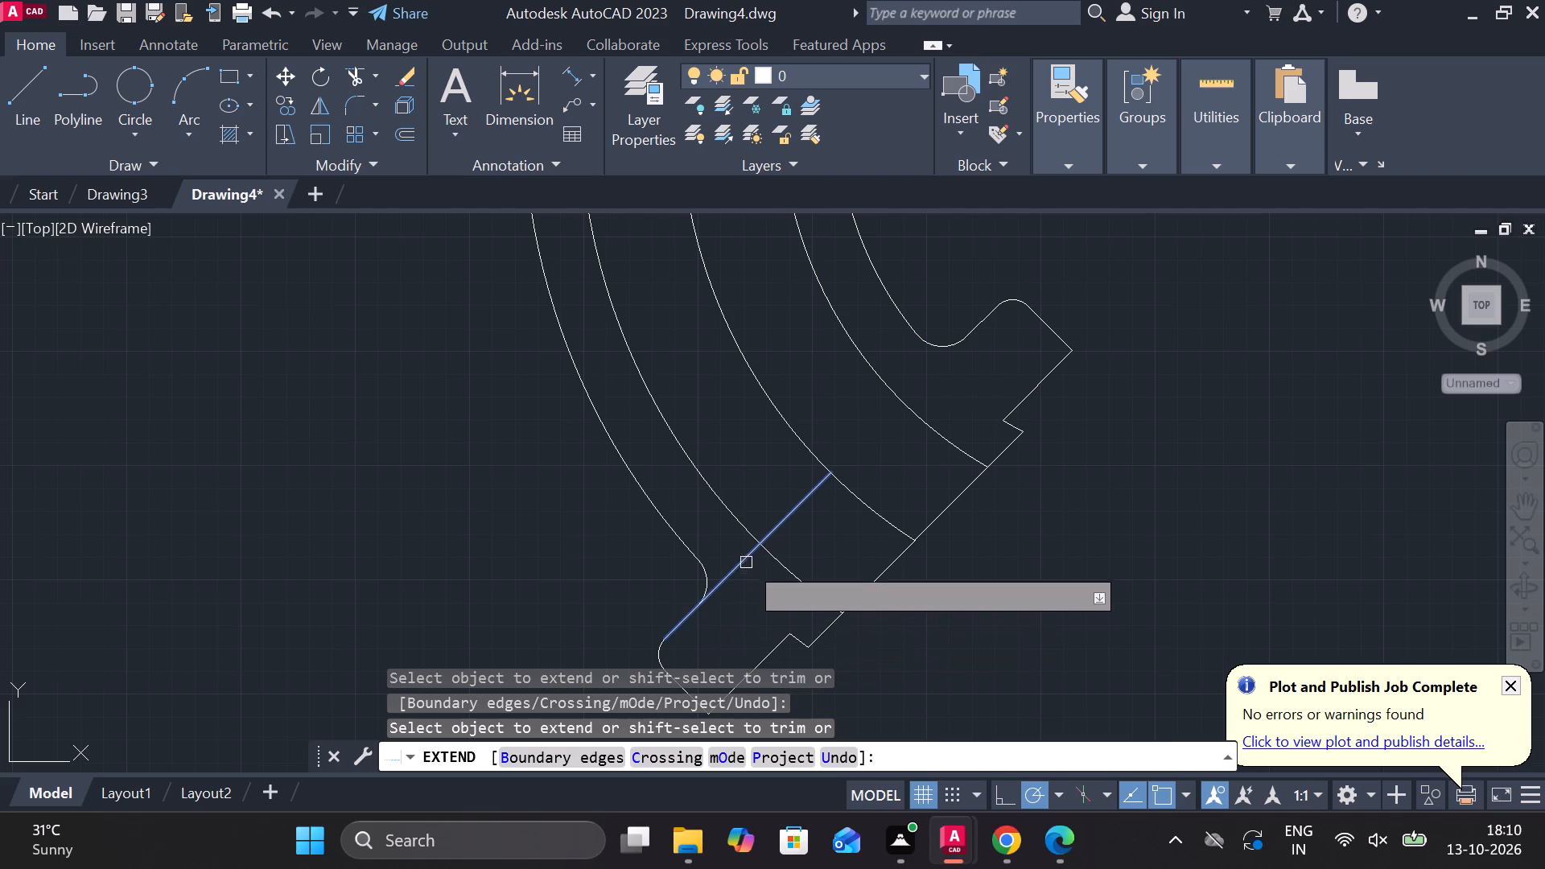
pyautogui.click(746, 560)
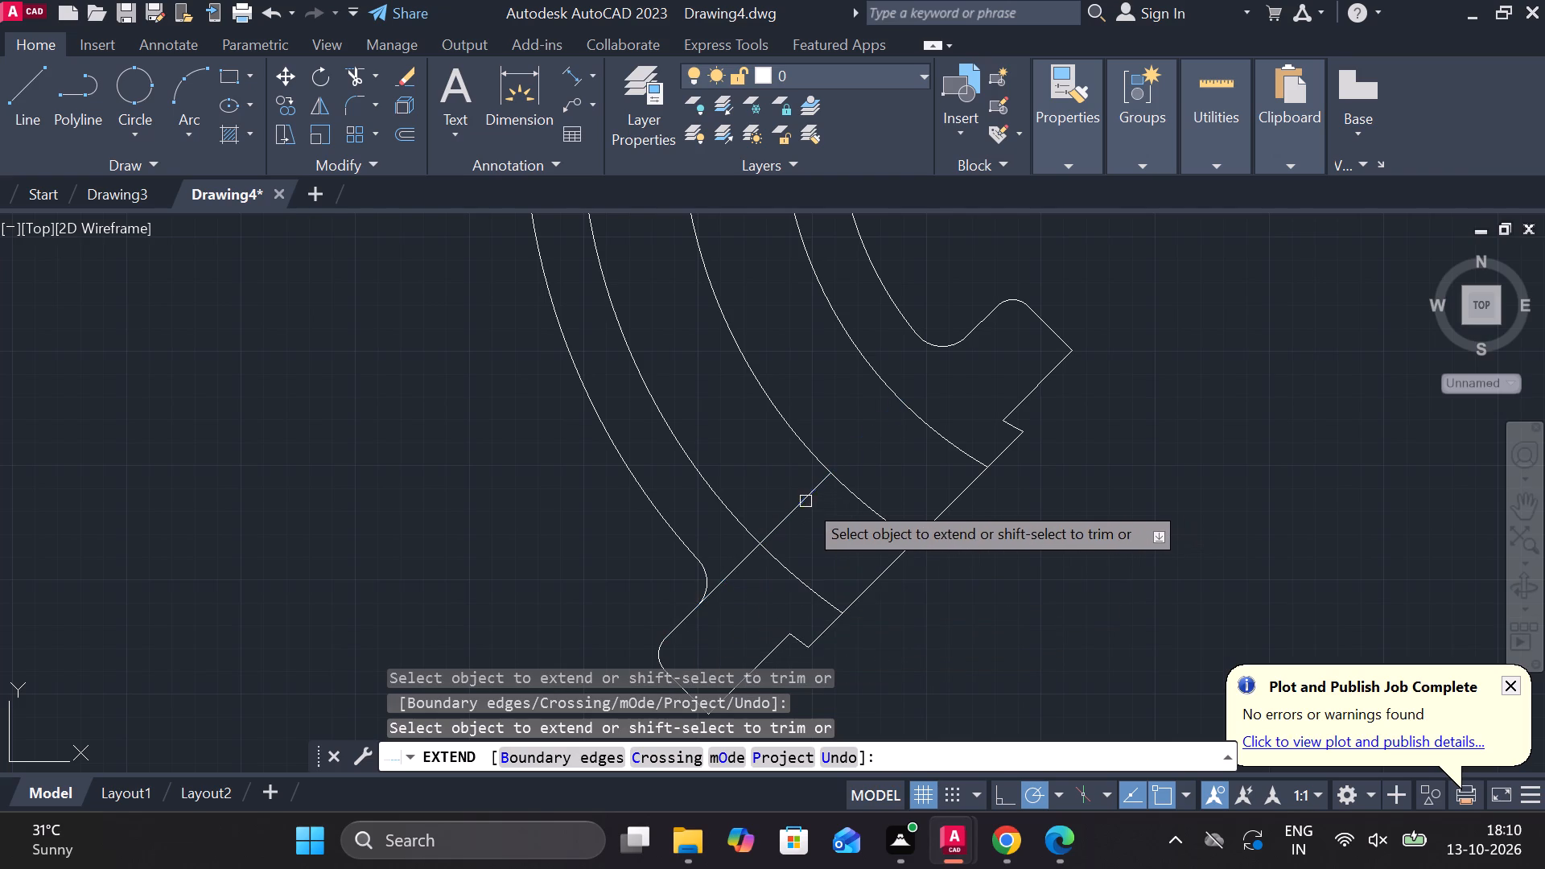
pyautogui.click(805, 501)
pyautogui.click(857, 430)
pyautogui.click(869, 437)
pyautogui.click(870, 431)
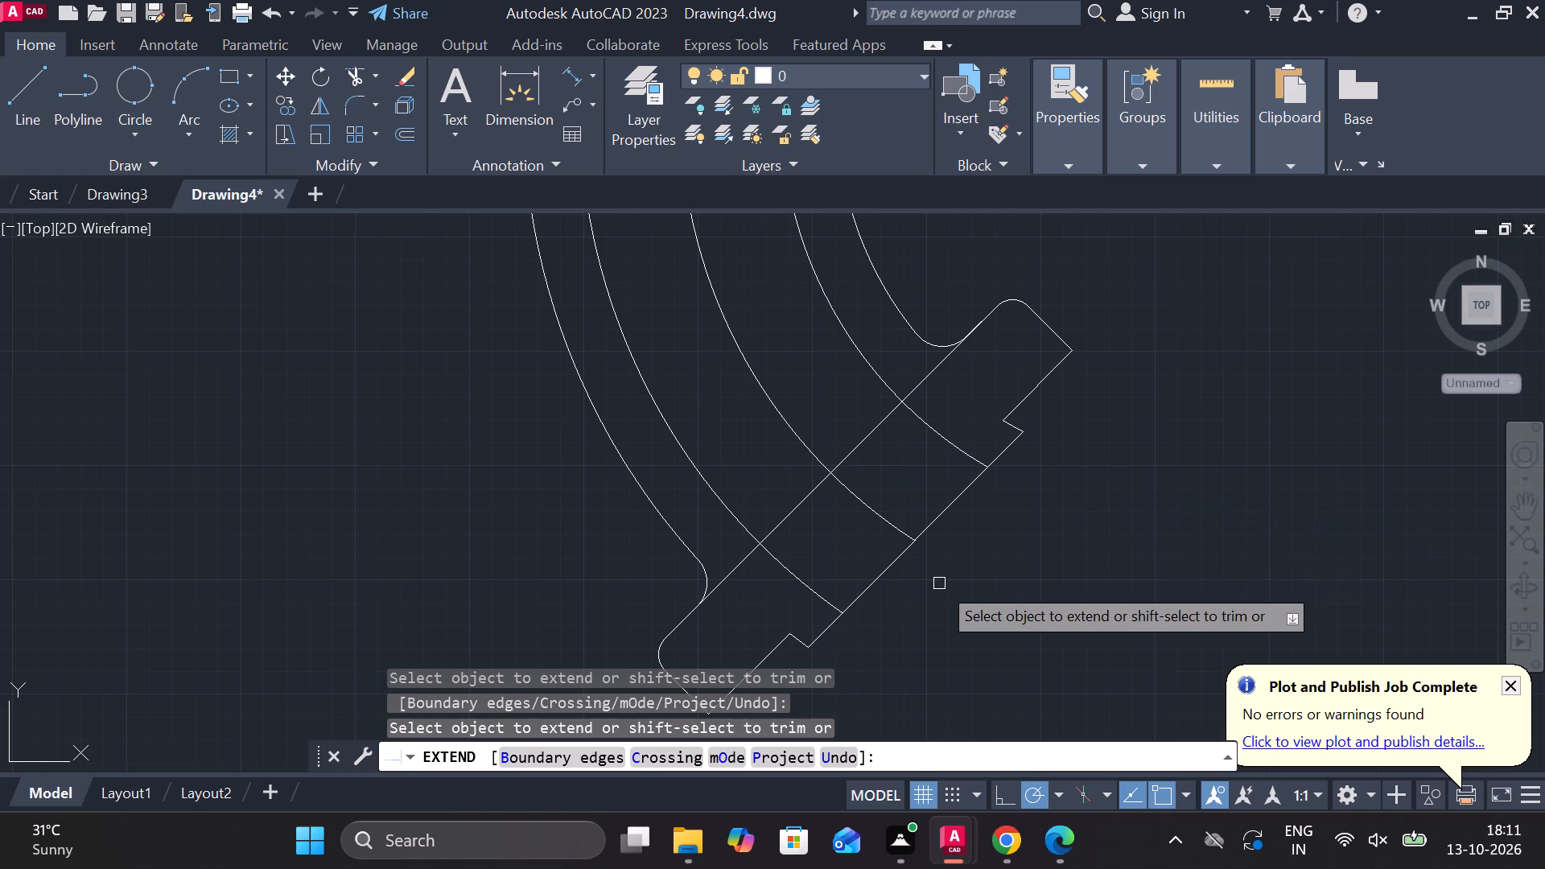
# Extend the strip's lower outer edge line diagonally across the arcs to the upper notch corner.
pyautogui.moveTo(964, 577); pyautogui.dragTo(973, 451, button='middle')
pyautogui.click(784, 525)
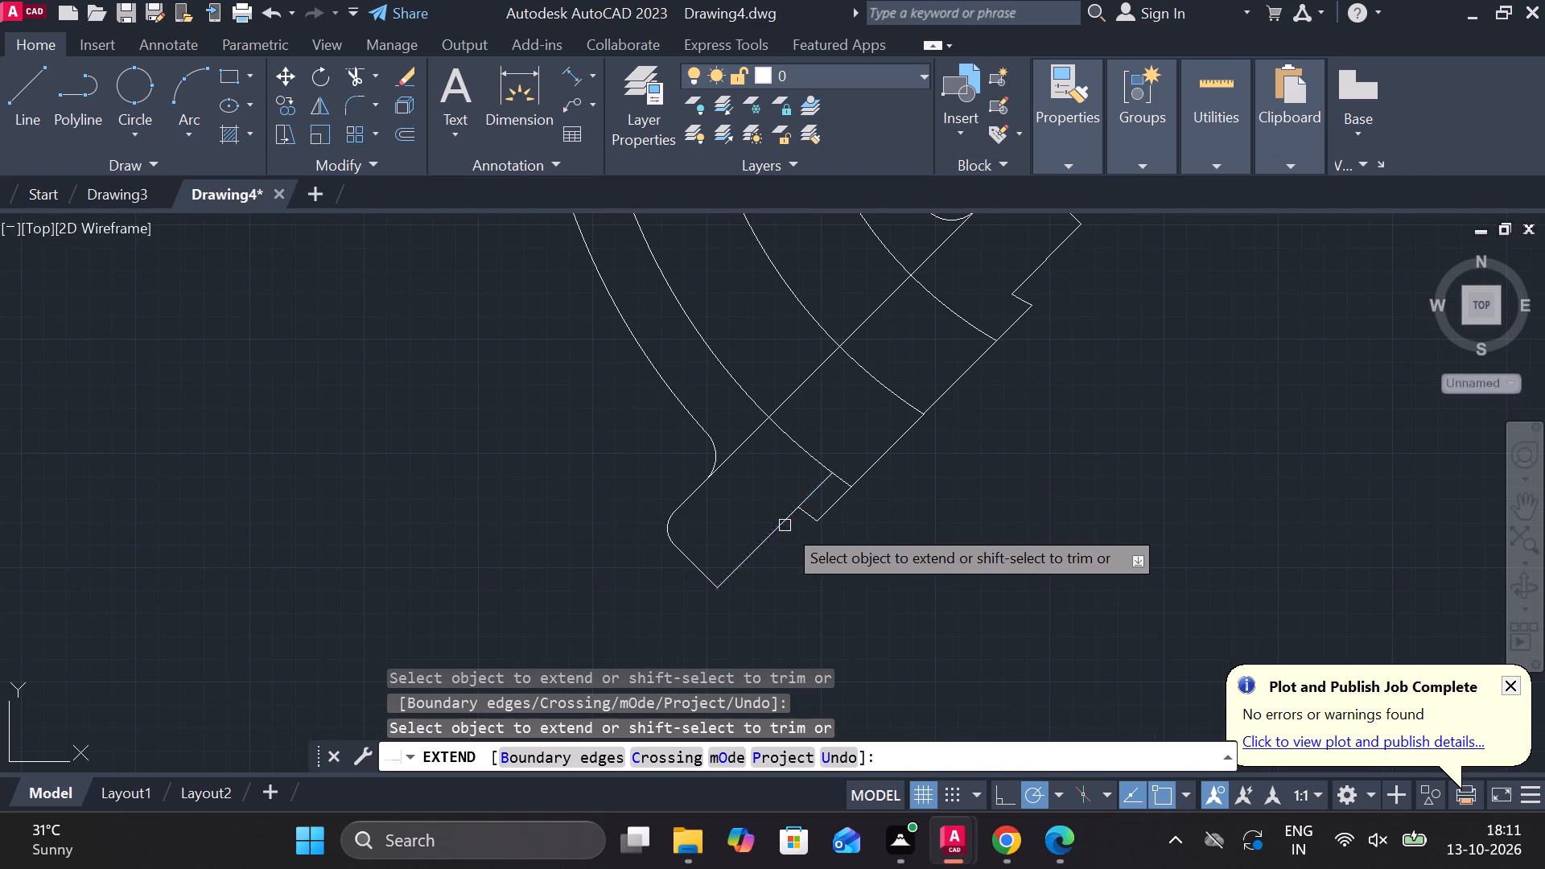
pyautogui.click(816, 492)
pyautogui.click(856, 453)
pyautogui.click(943, 365)
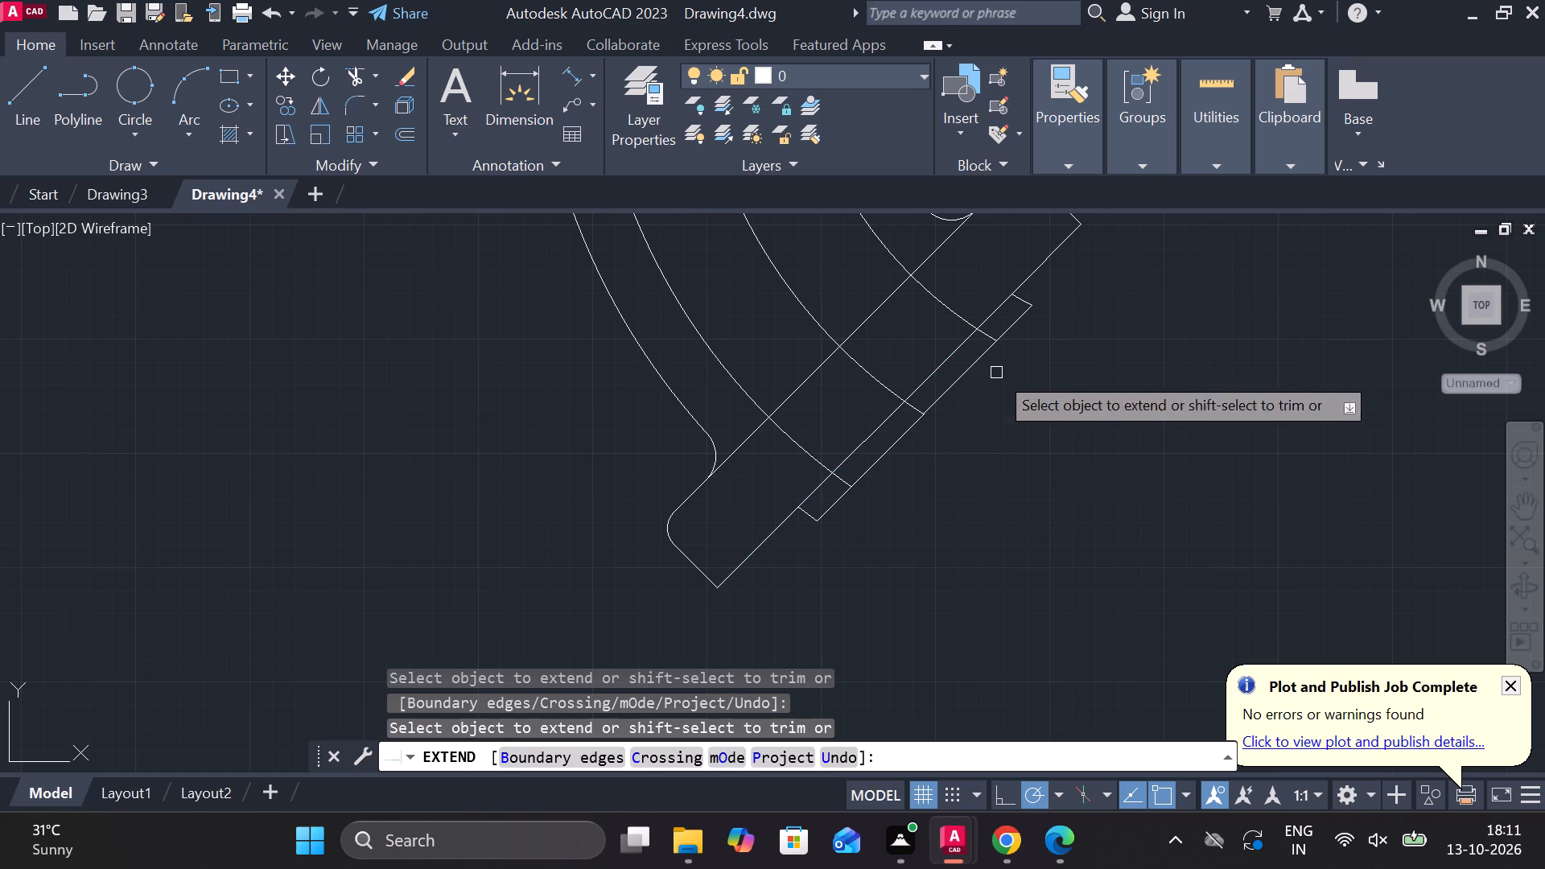
pyautogui.press('Escape')
# Load the ACAD_ISO02W100 dashed linetype and set both the global scale factor and current object scale to 0.4.
pyautogui.click(1094, 146)
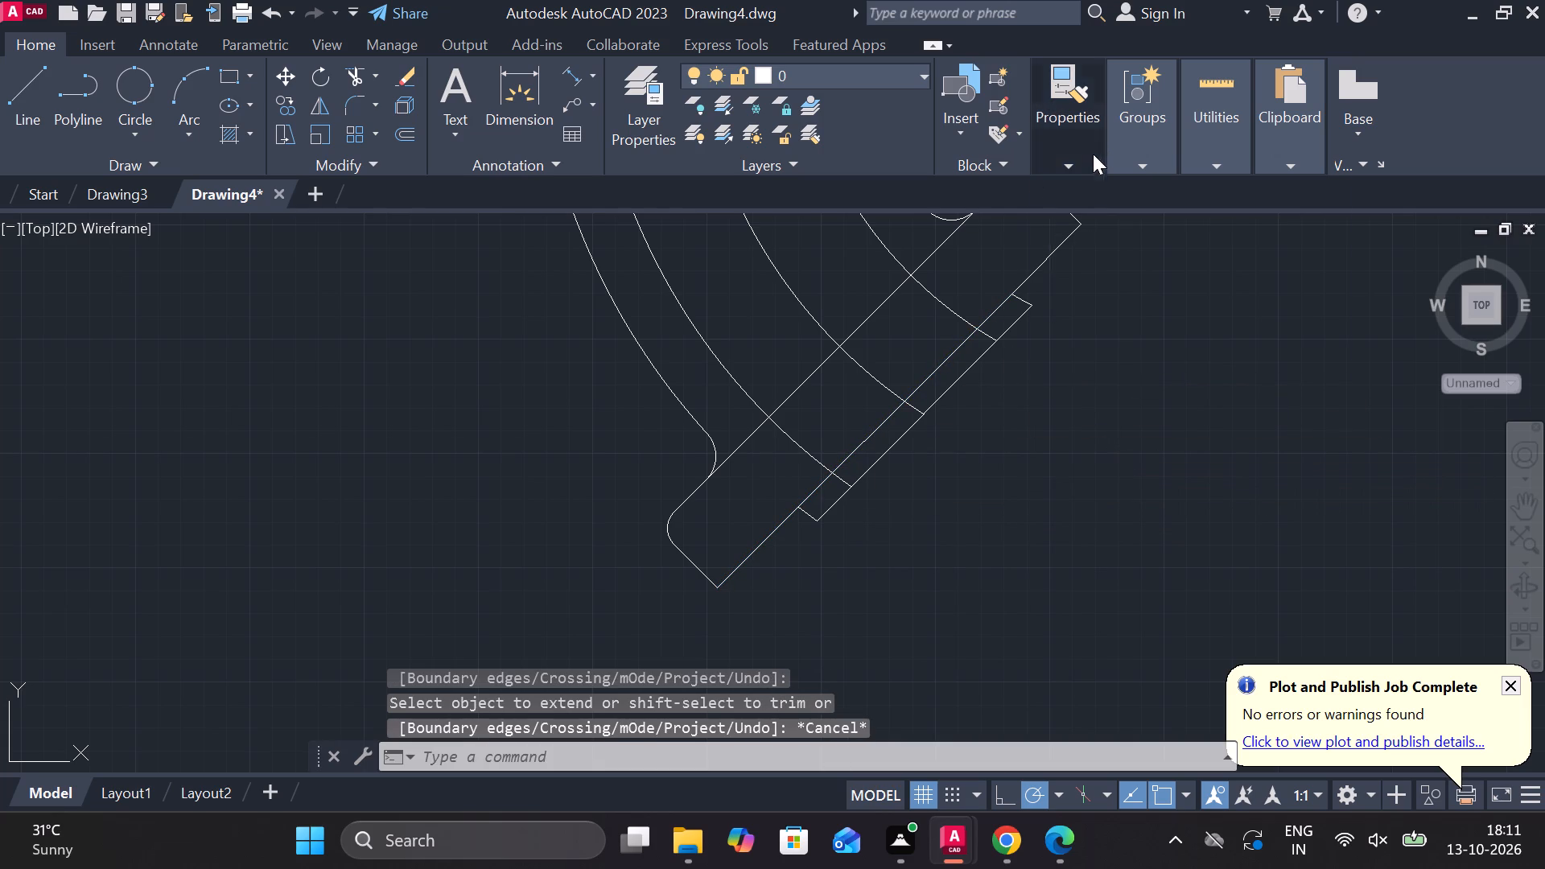
pyautogui.click(1262, 259)
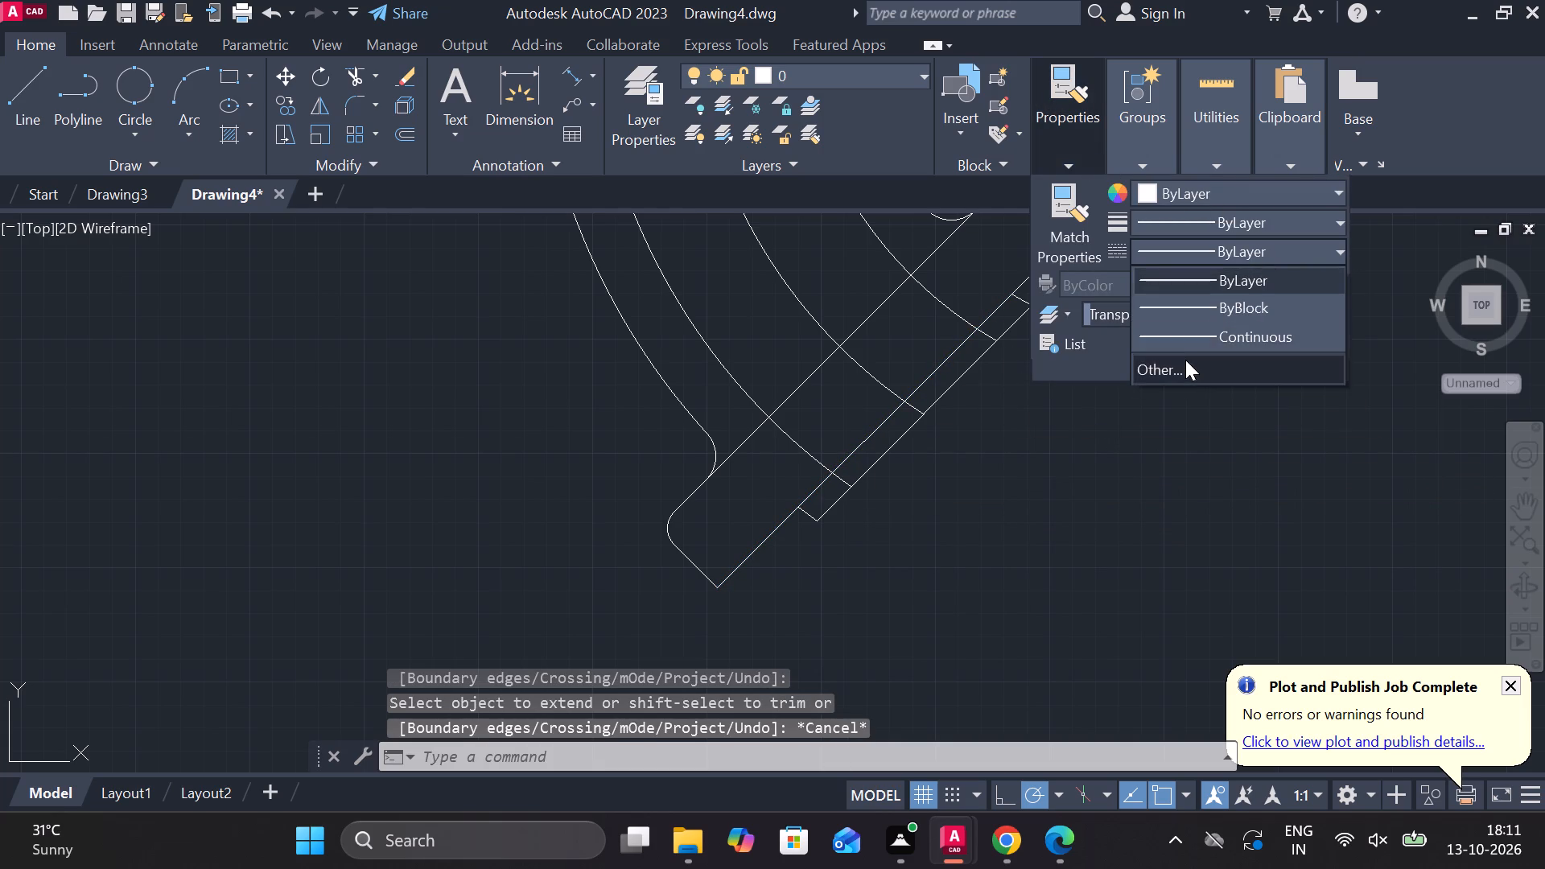
pyautogui.doubleClick(1185, 360)
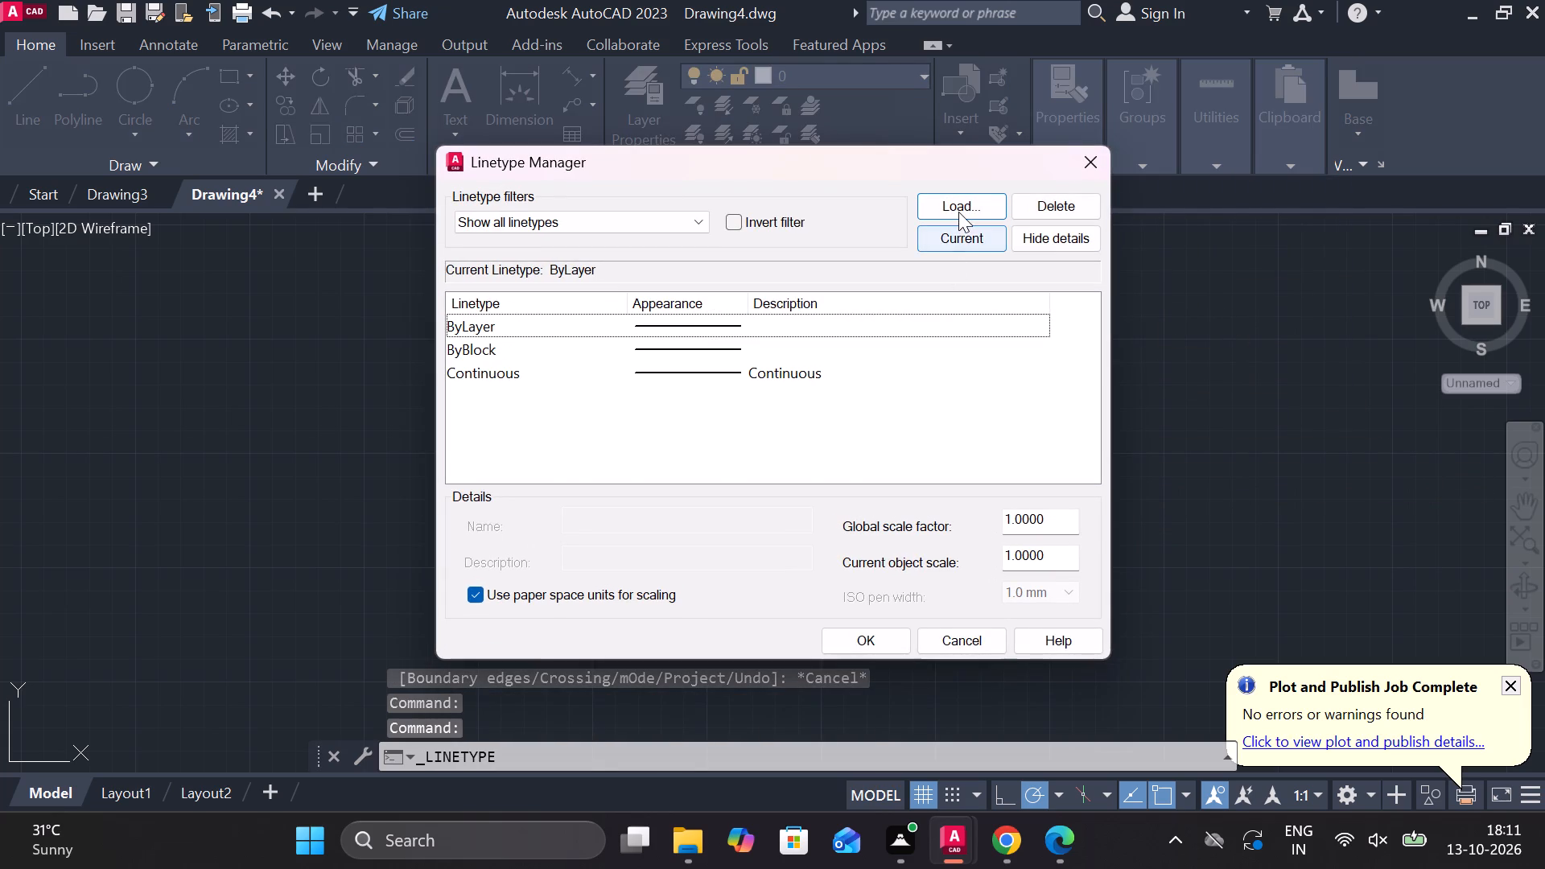
pyautogui.click(958, 212)
pyautogui.click(755, 355)
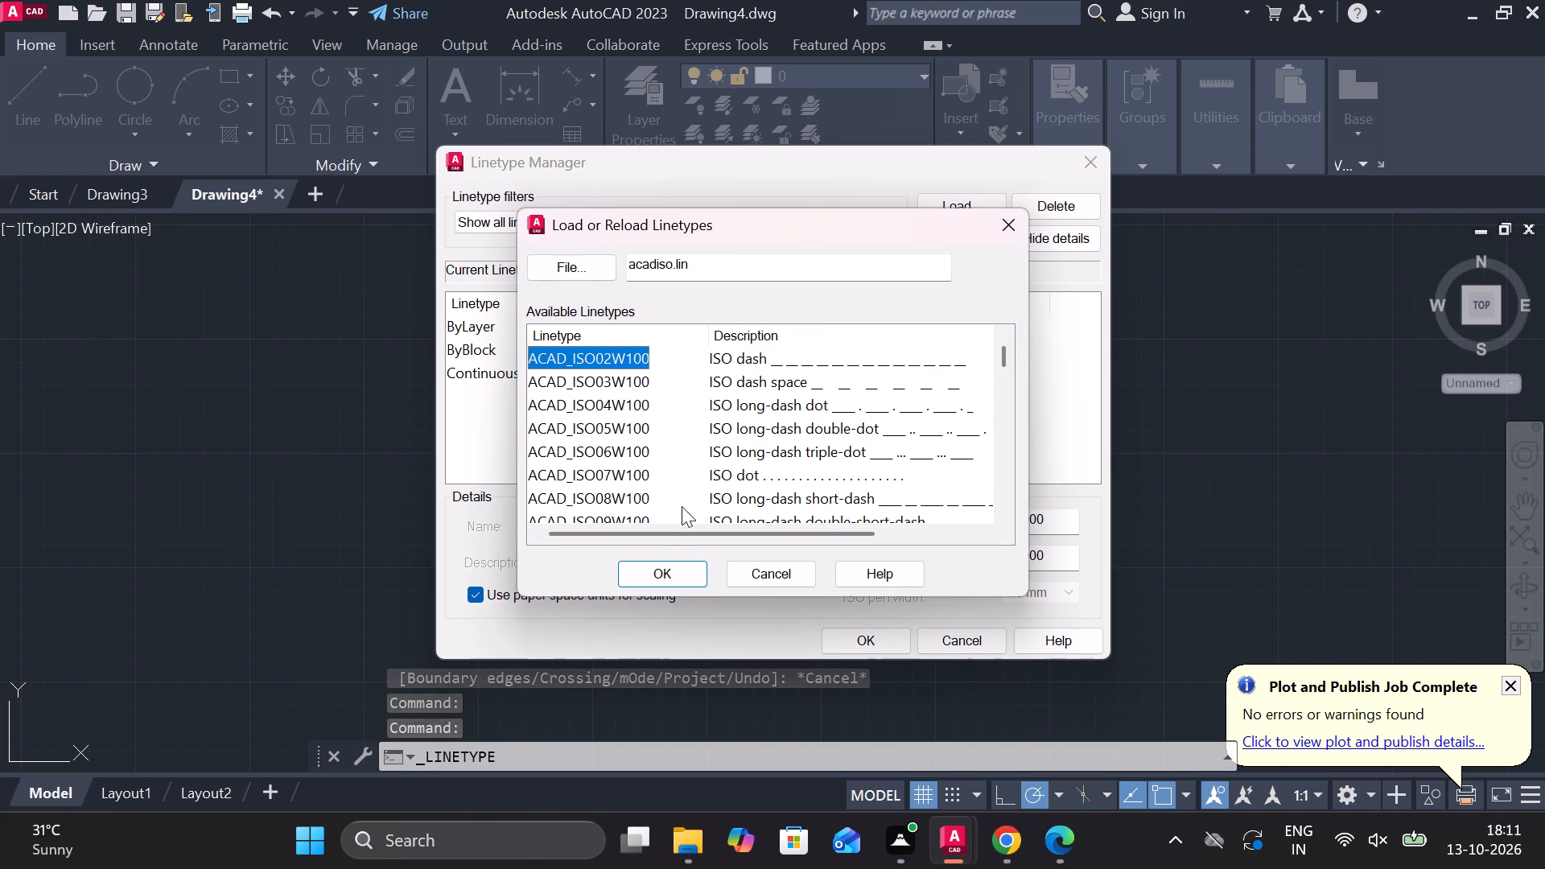
pyautogui.click(665, 566)
pyautogui.moveTo(1049, 525); pyautogui.dragTo(946, 519)
pyautogui.press('.')
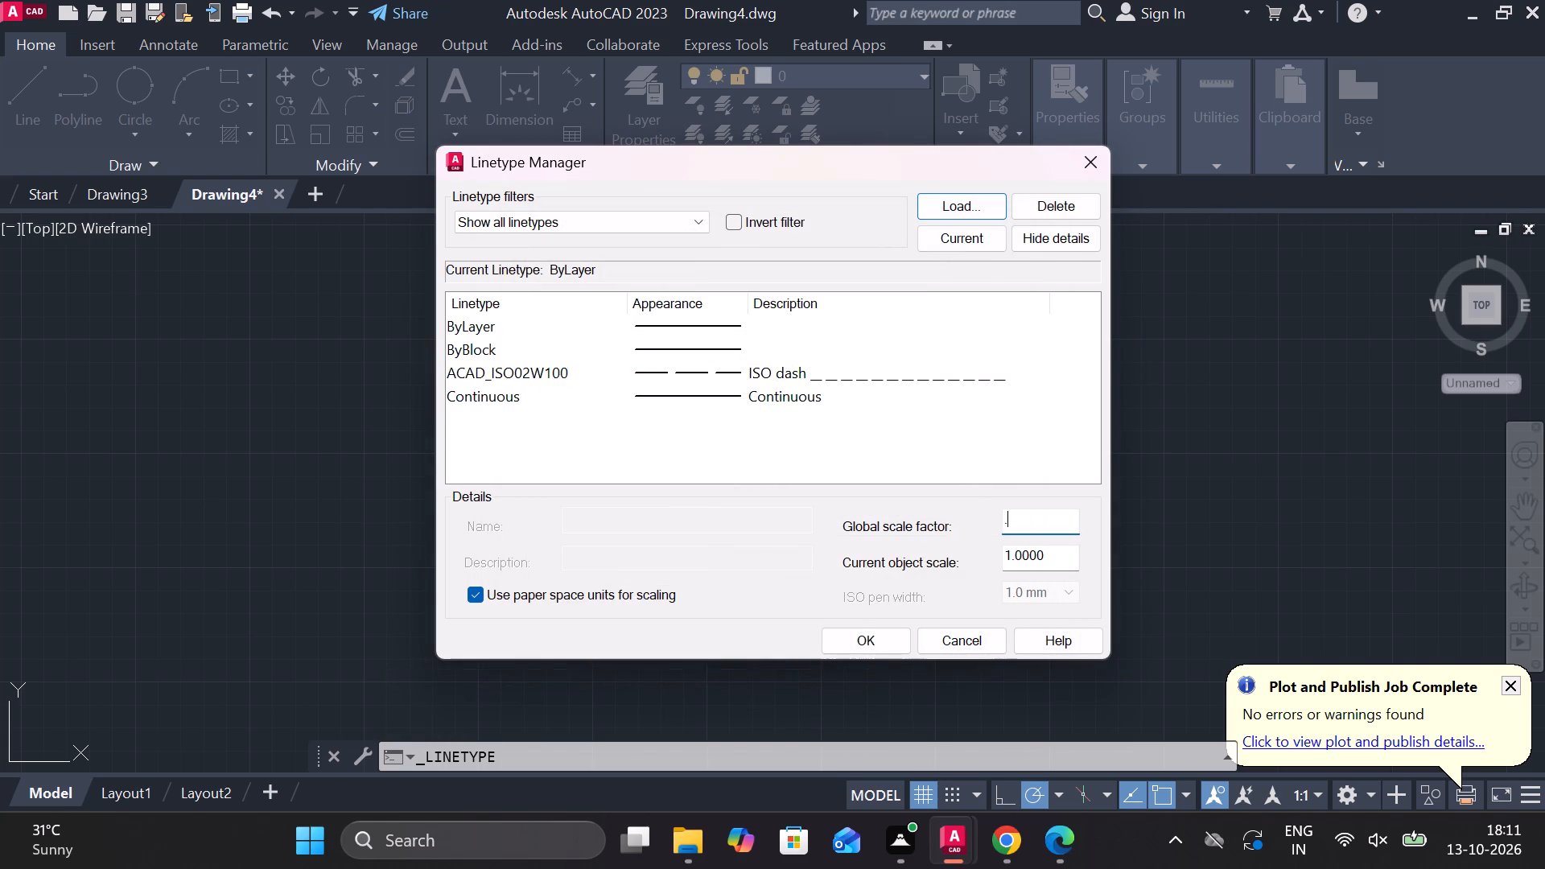
pyautogui.press('4')
pyautogui.moveTo(1060, 550); pyautogui.dragTo(995, 551)
pyautogui.press('.')
pyautogui.press('4')
pyautogui.click(884, 644)
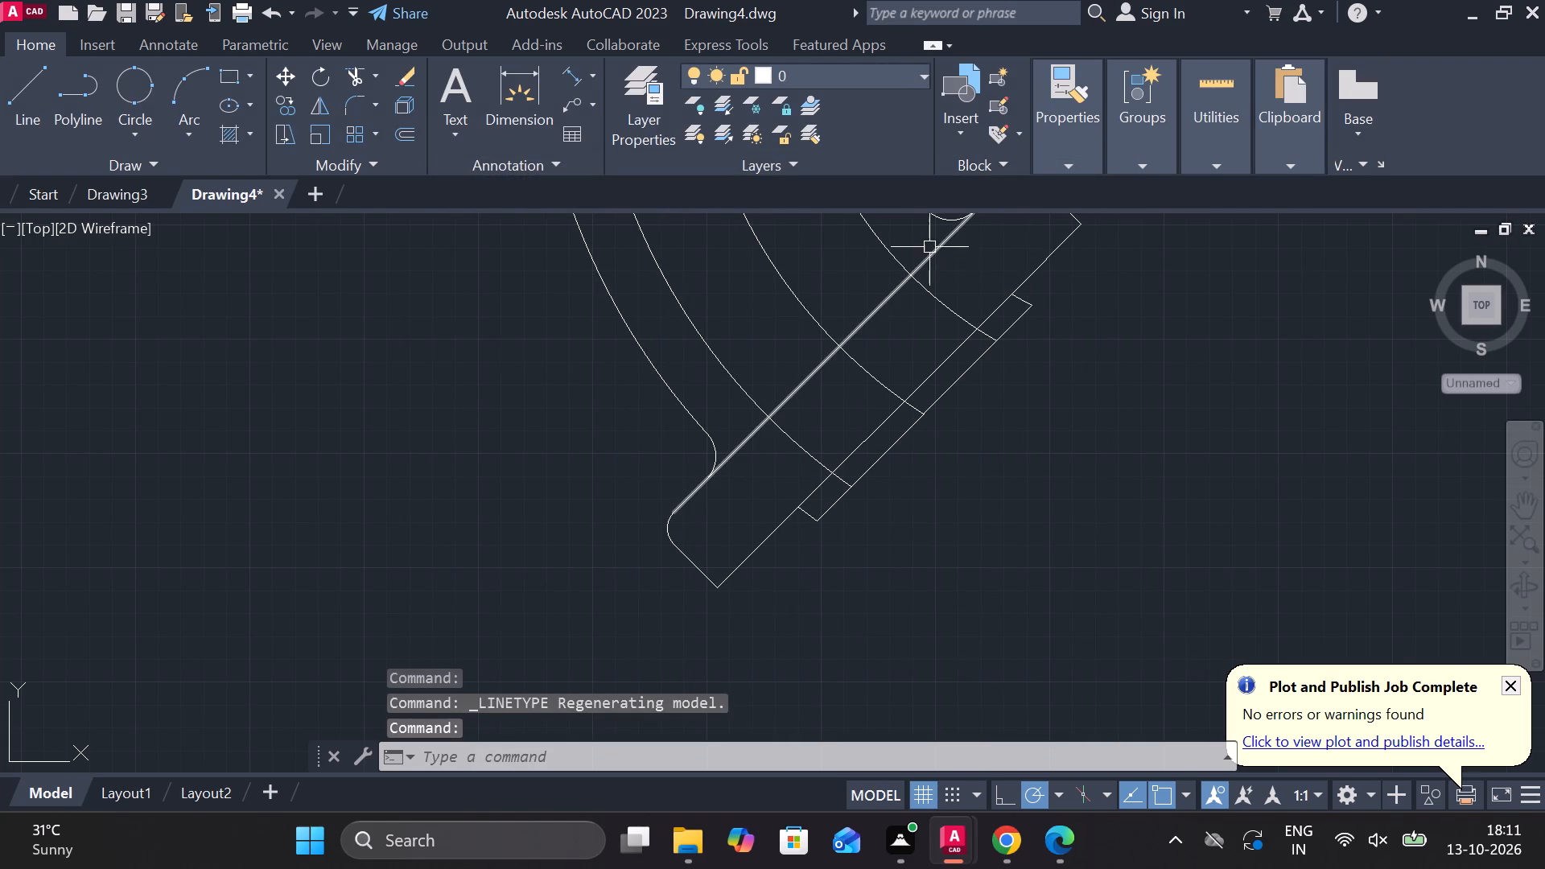
# Apply the ACAD_ISO02W100 linetype to the strip's two extended diagonal lines.
pyautogui.click(933, 249)
pyautogui.moveTo(1016, 436); pyautogui.dragTo(960, 487, button='middle')
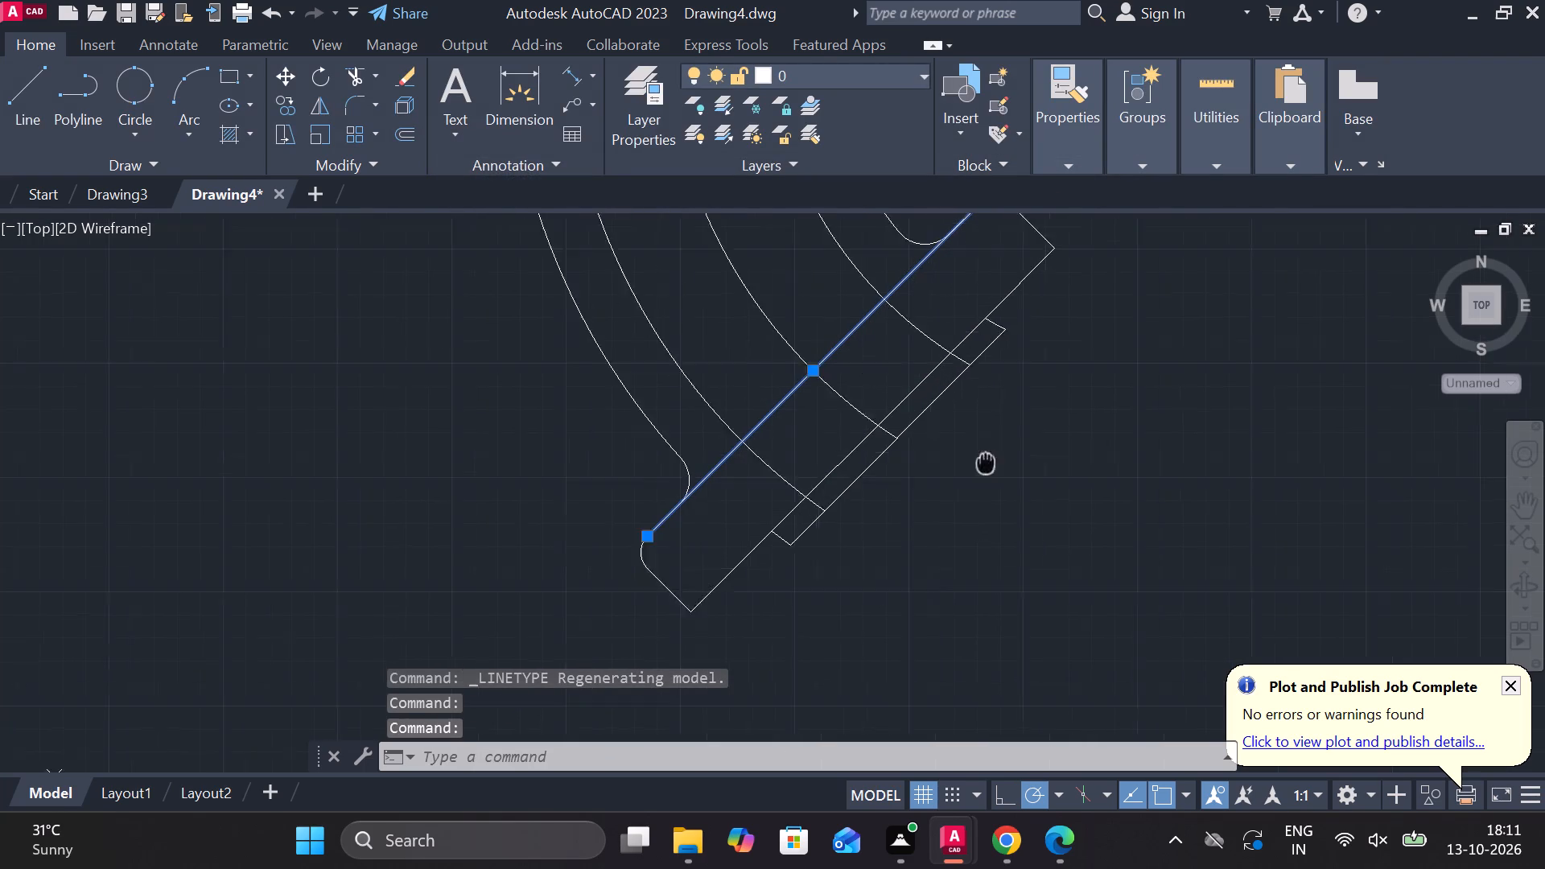
pyautogui.moveTo(960, 487); pyautogui.dragTo(929, 515, button='middle')
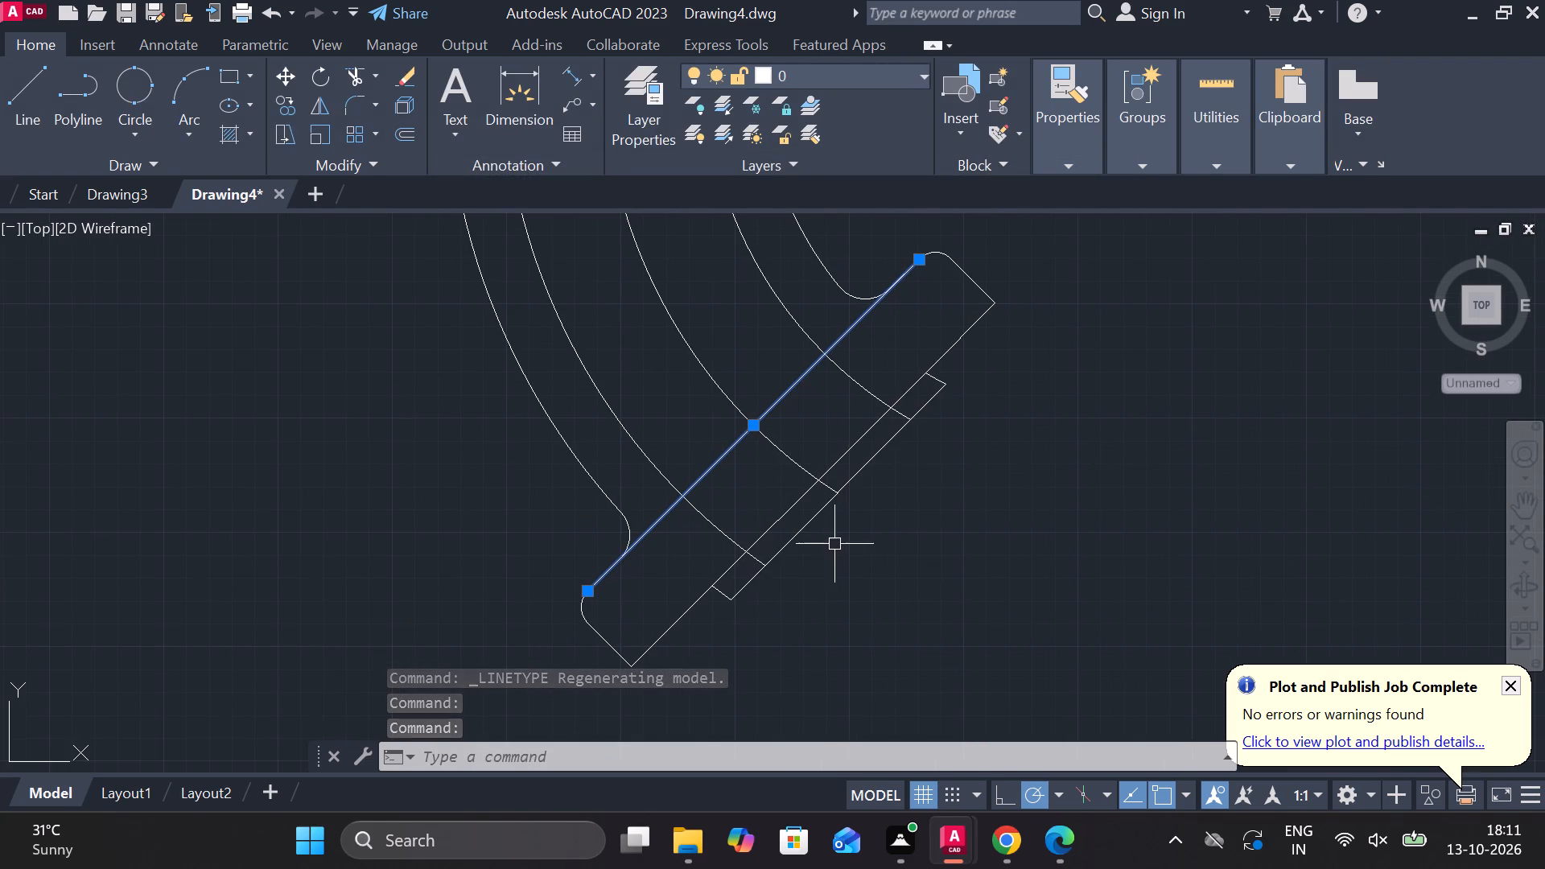
pyautogui.click(805, 500)
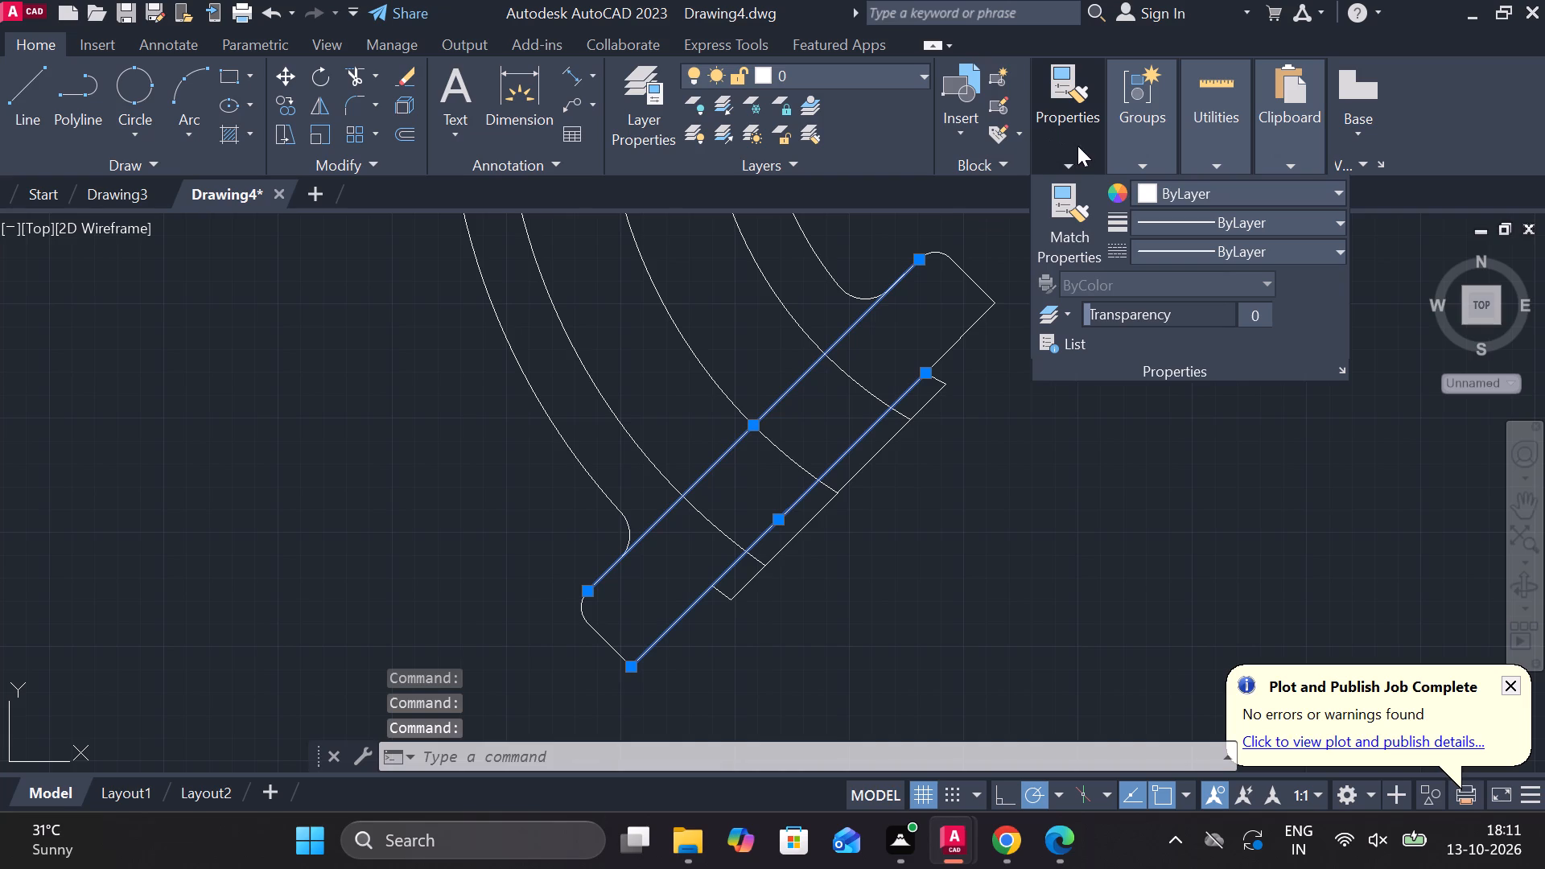
pyautogui.click(1077, 146)
pyautogui.click(1274, 252)
pyautogui.click(1259, 328)
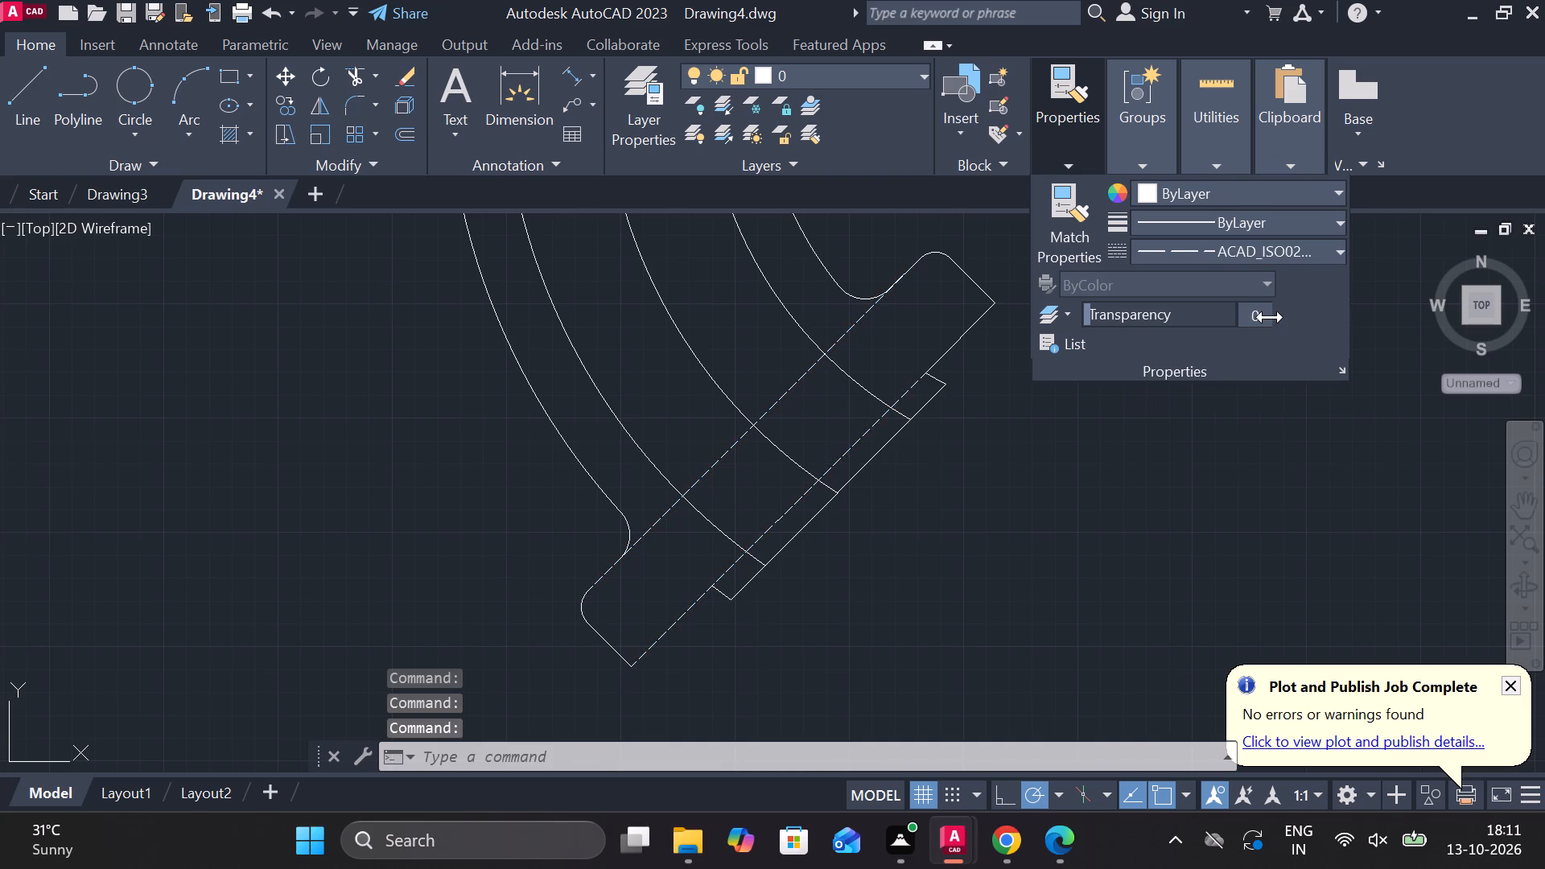
pyautogui.press('Escape')
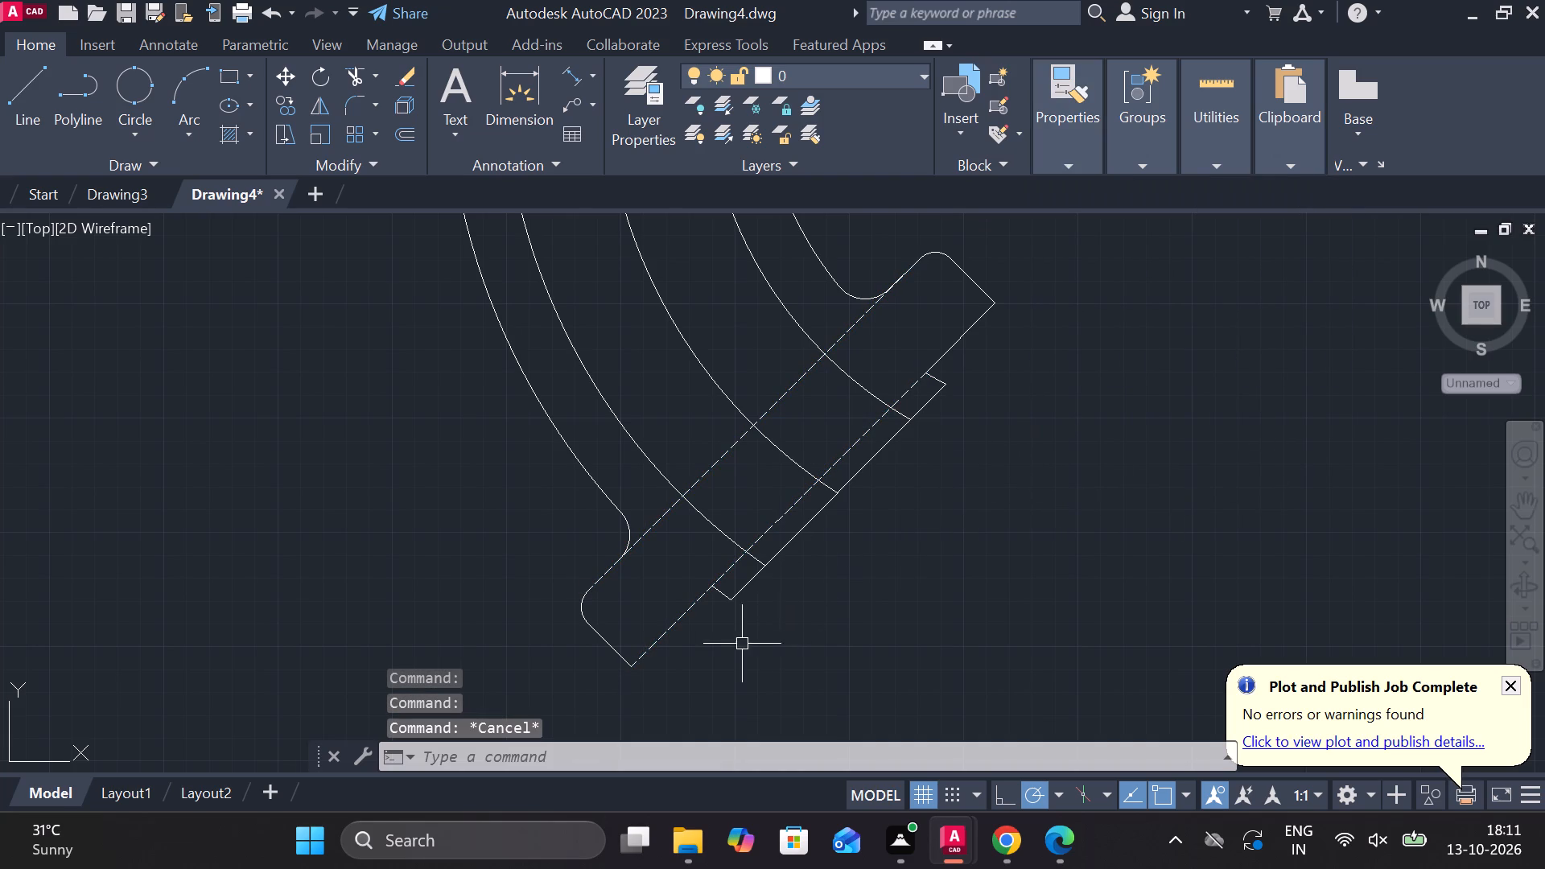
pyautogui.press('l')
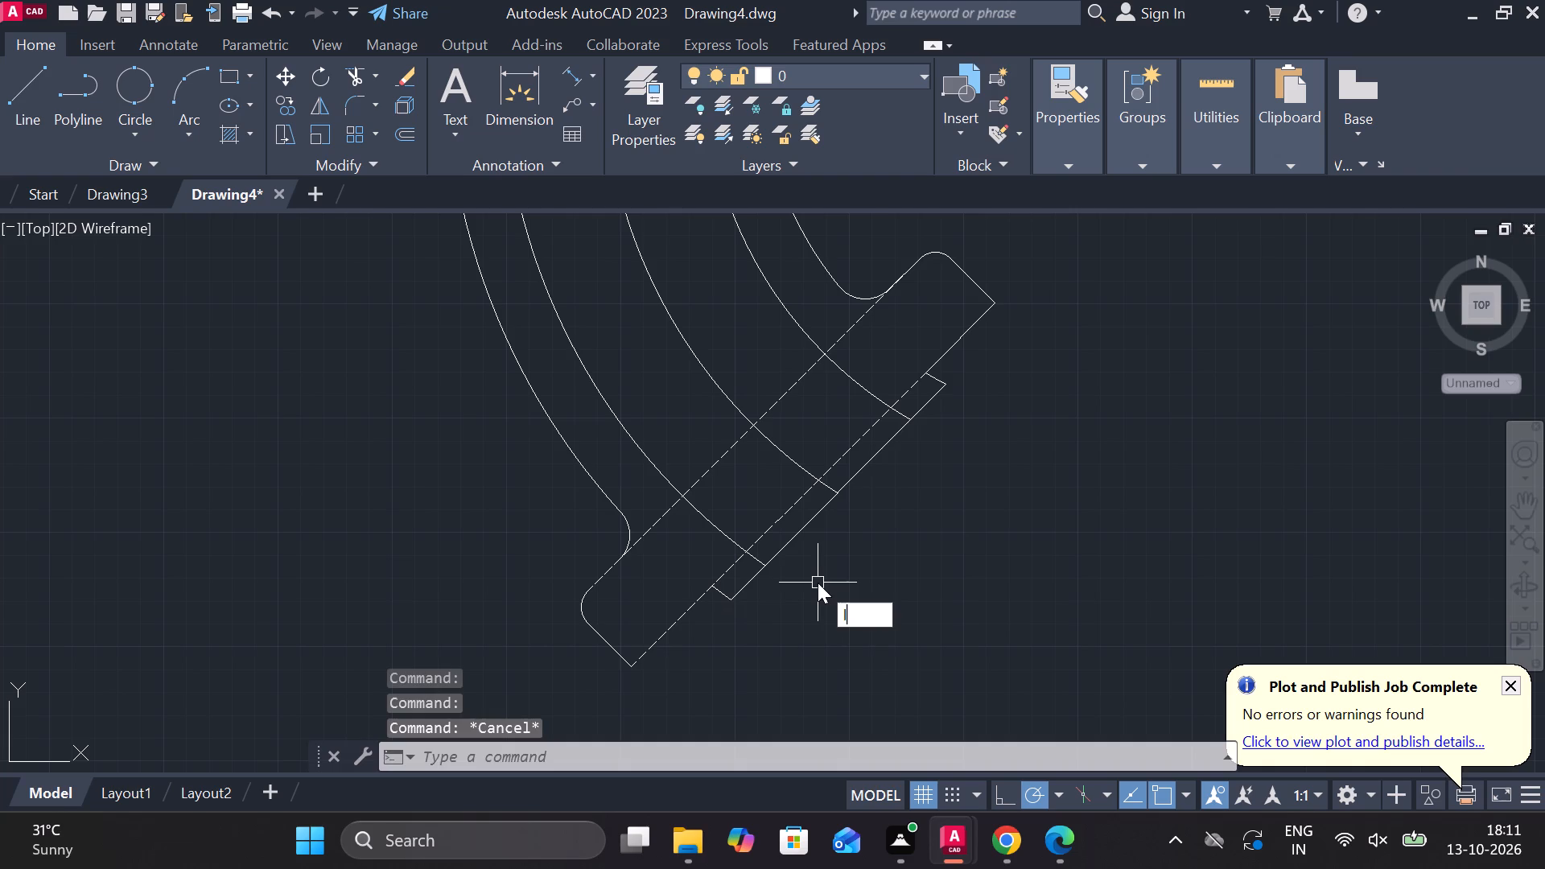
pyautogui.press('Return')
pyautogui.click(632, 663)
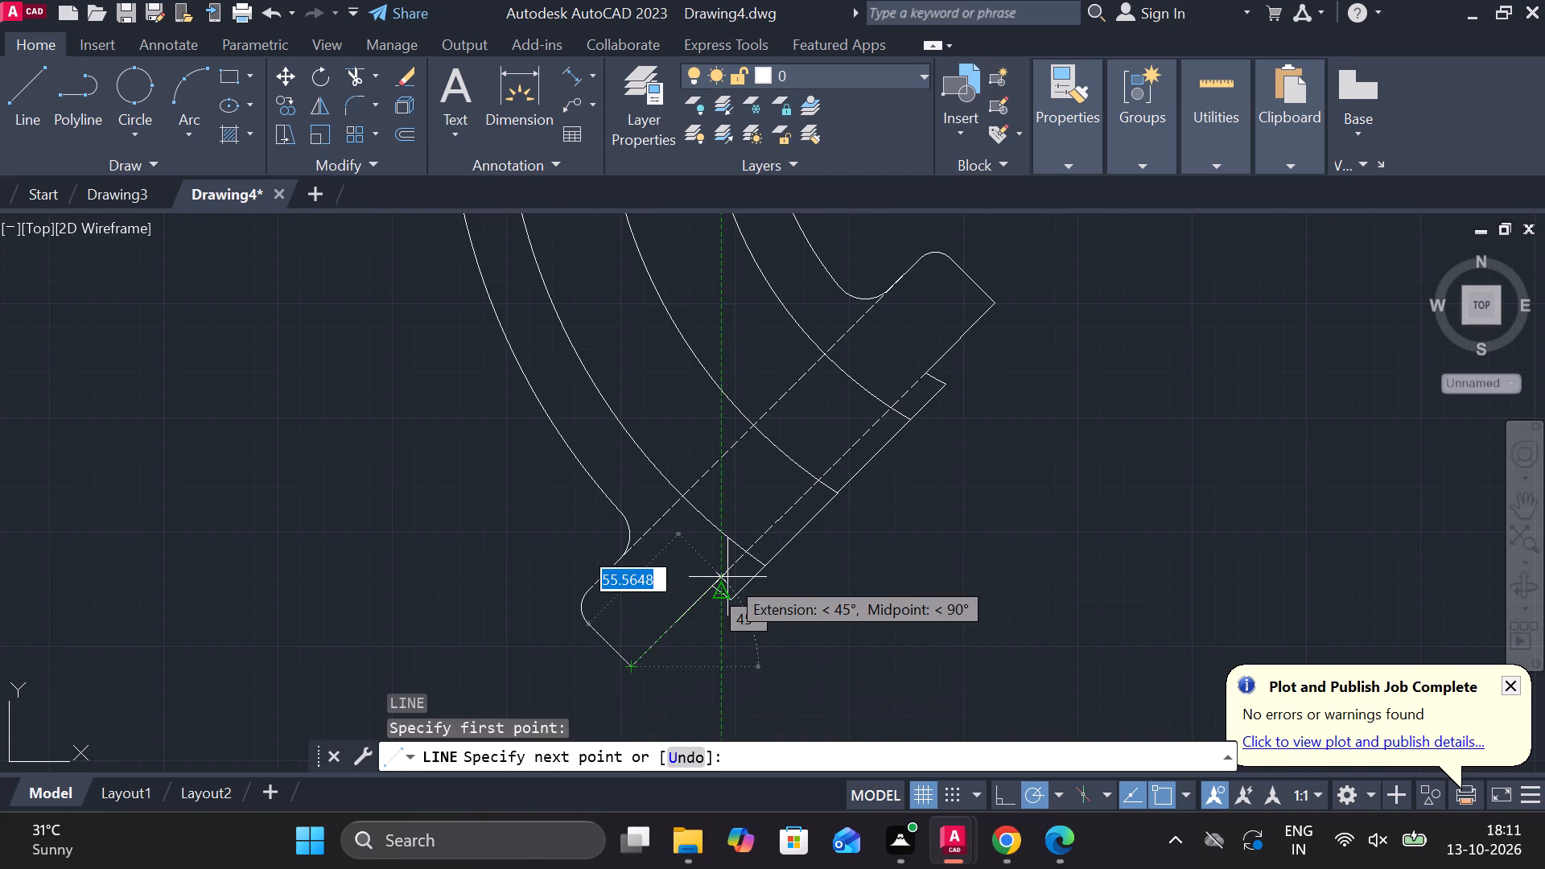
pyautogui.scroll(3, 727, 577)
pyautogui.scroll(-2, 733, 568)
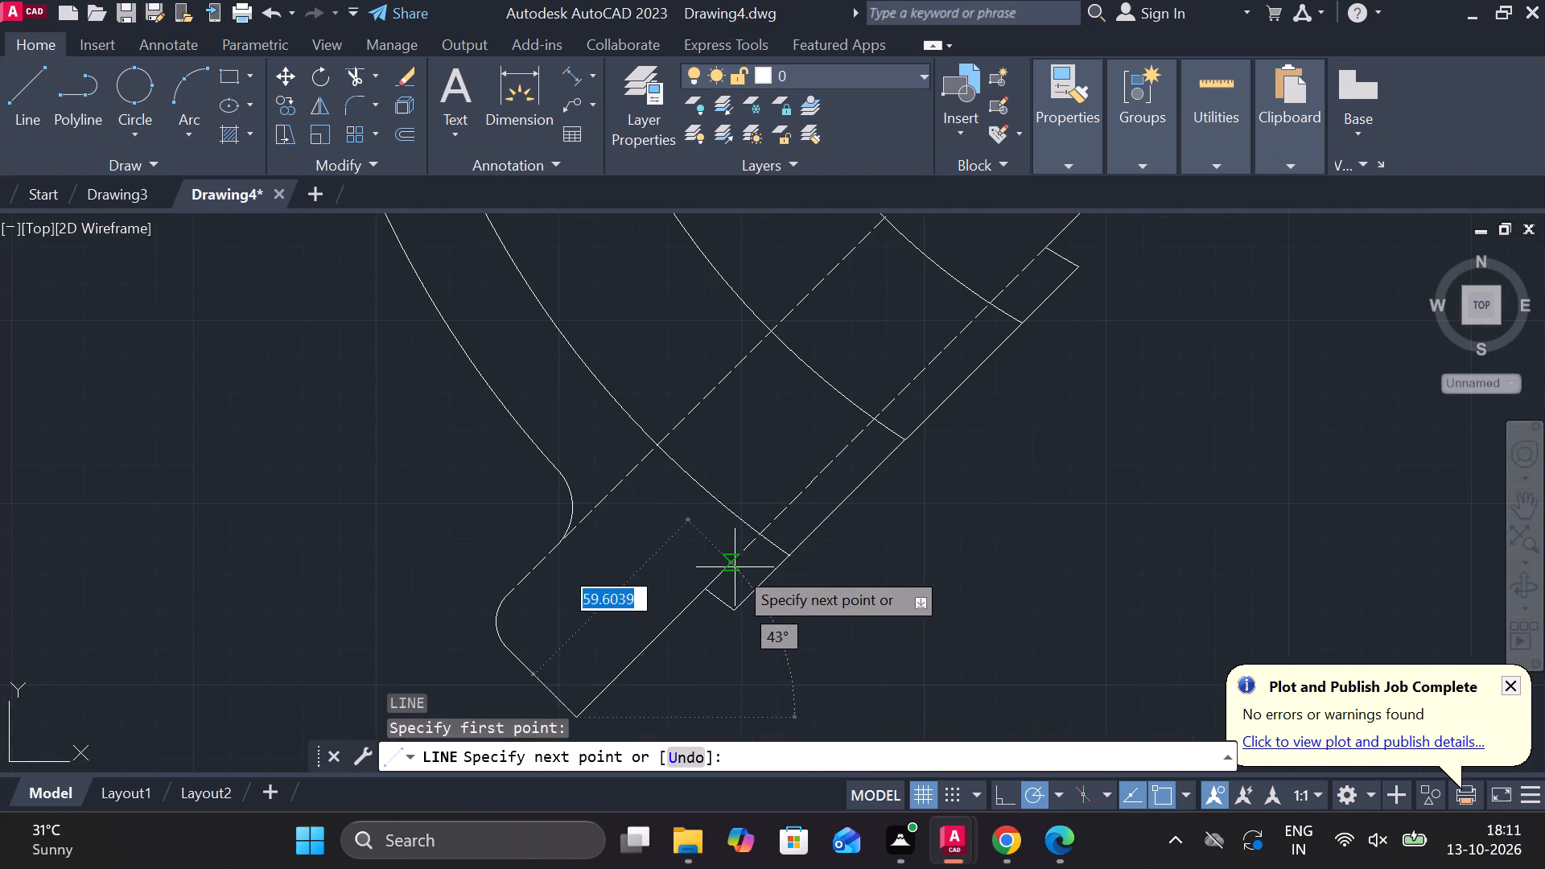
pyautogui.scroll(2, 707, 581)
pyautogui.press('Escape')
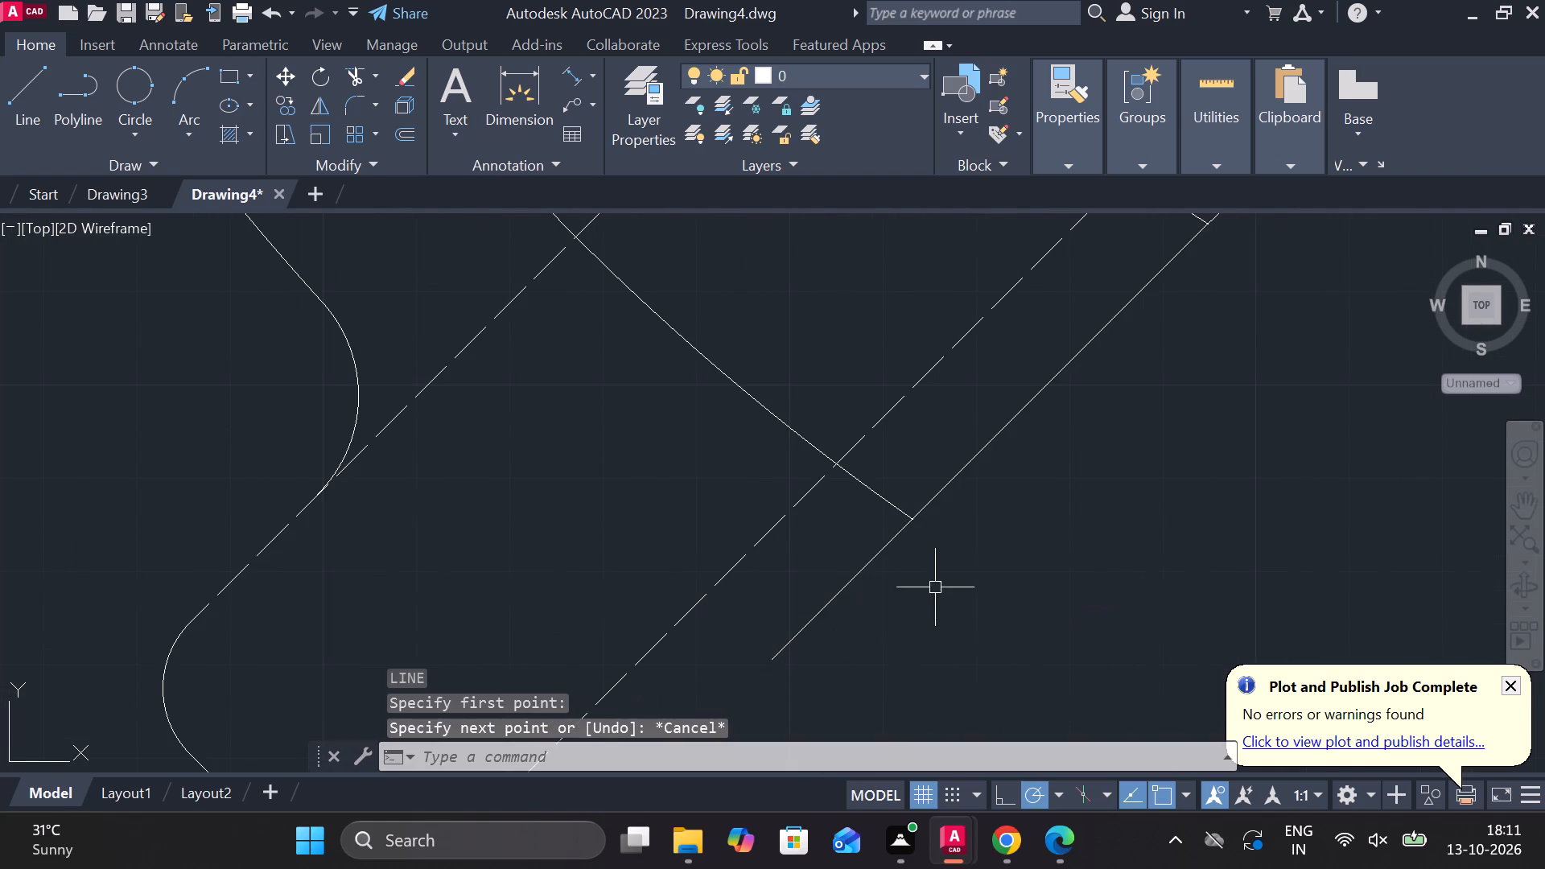
# Trim the dashed outer edge line between the strip's lower corner and the lower notch corner.
pyautogui.scroll(-3, 1077, 498)
pyautogui.scroll(3, 993, 585)
pyautogui.moveTo(1019, 515); pyautogui.dragTo(796, 586, button='middle')
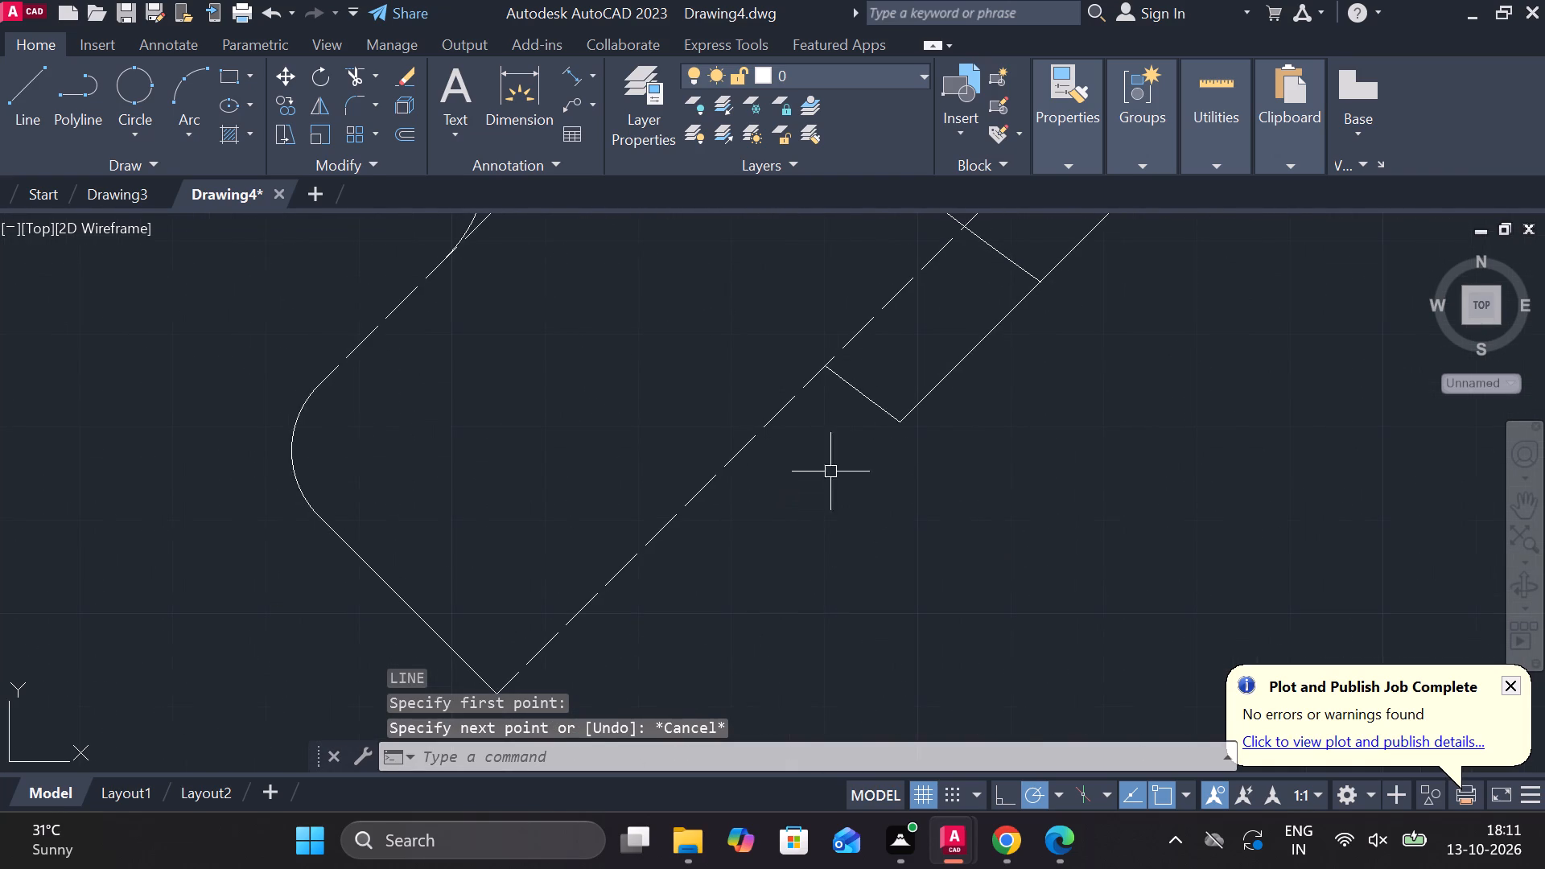
pyautogui.write('tr')
pyautogui.press('space')
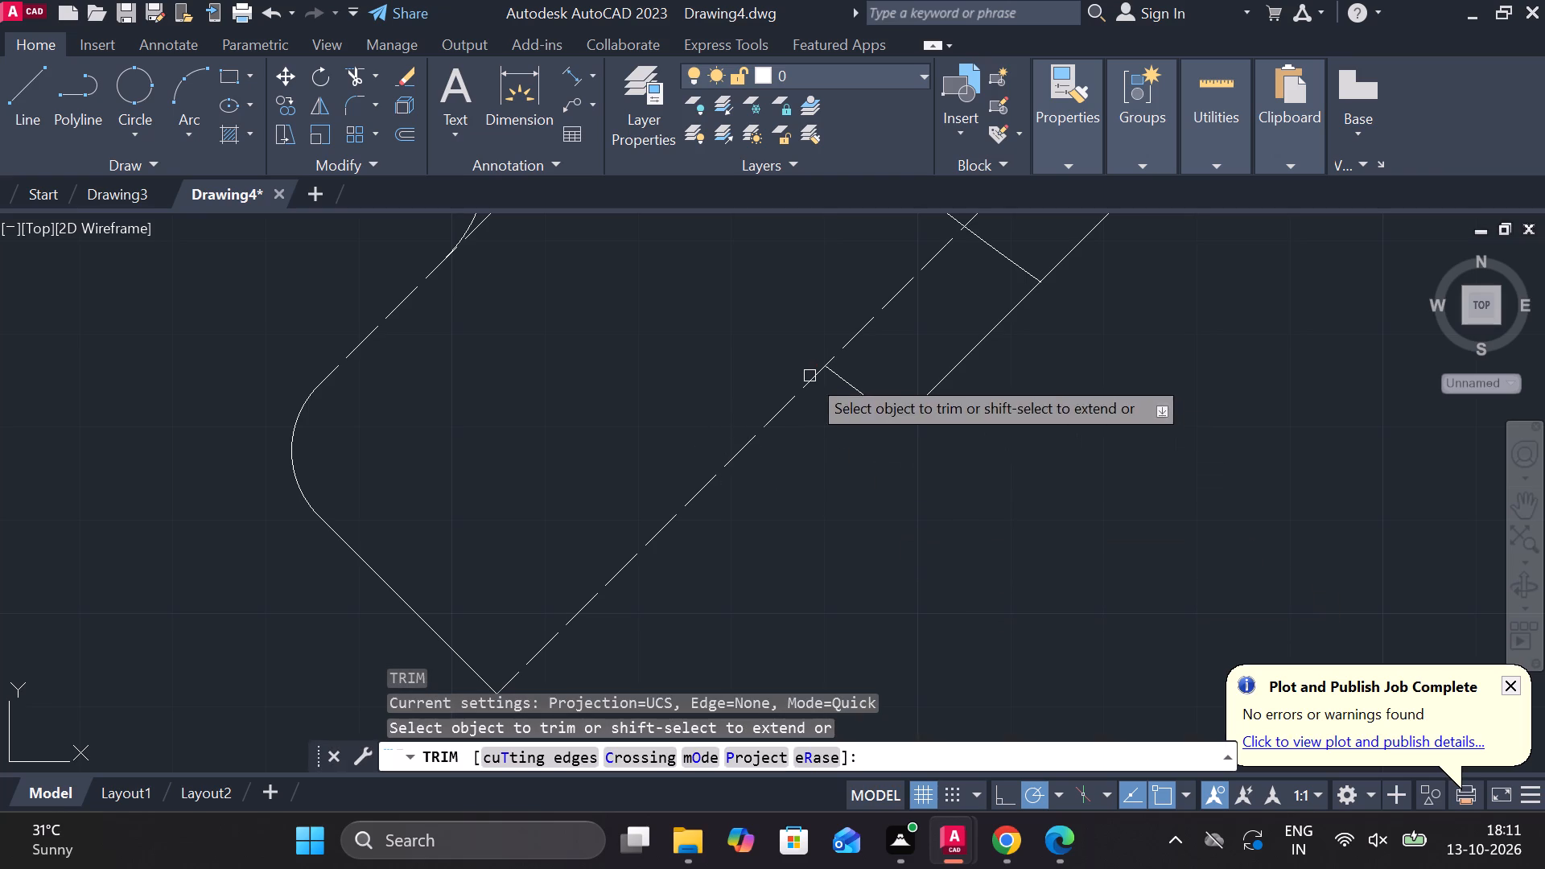
pyautogui.click(777, 416)
pyautogui.press('Escape')
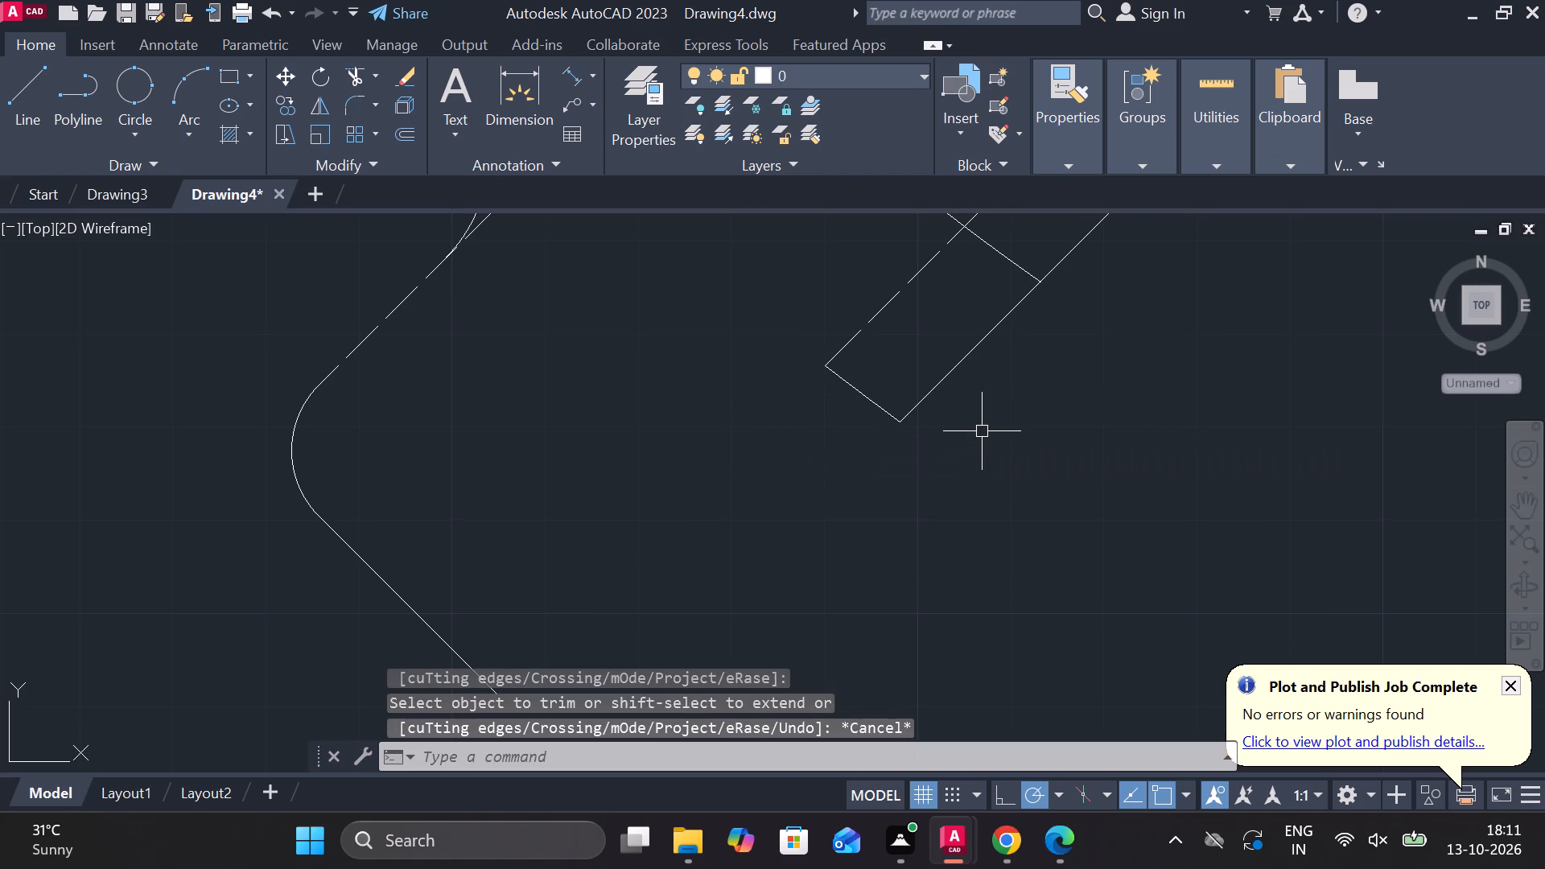
# Draw a continuous line from the lower notch corner to the strip's lower corner.
pyautogui.press('l')
pyautogui.press('Return')
pyautogui.click(823, 366)
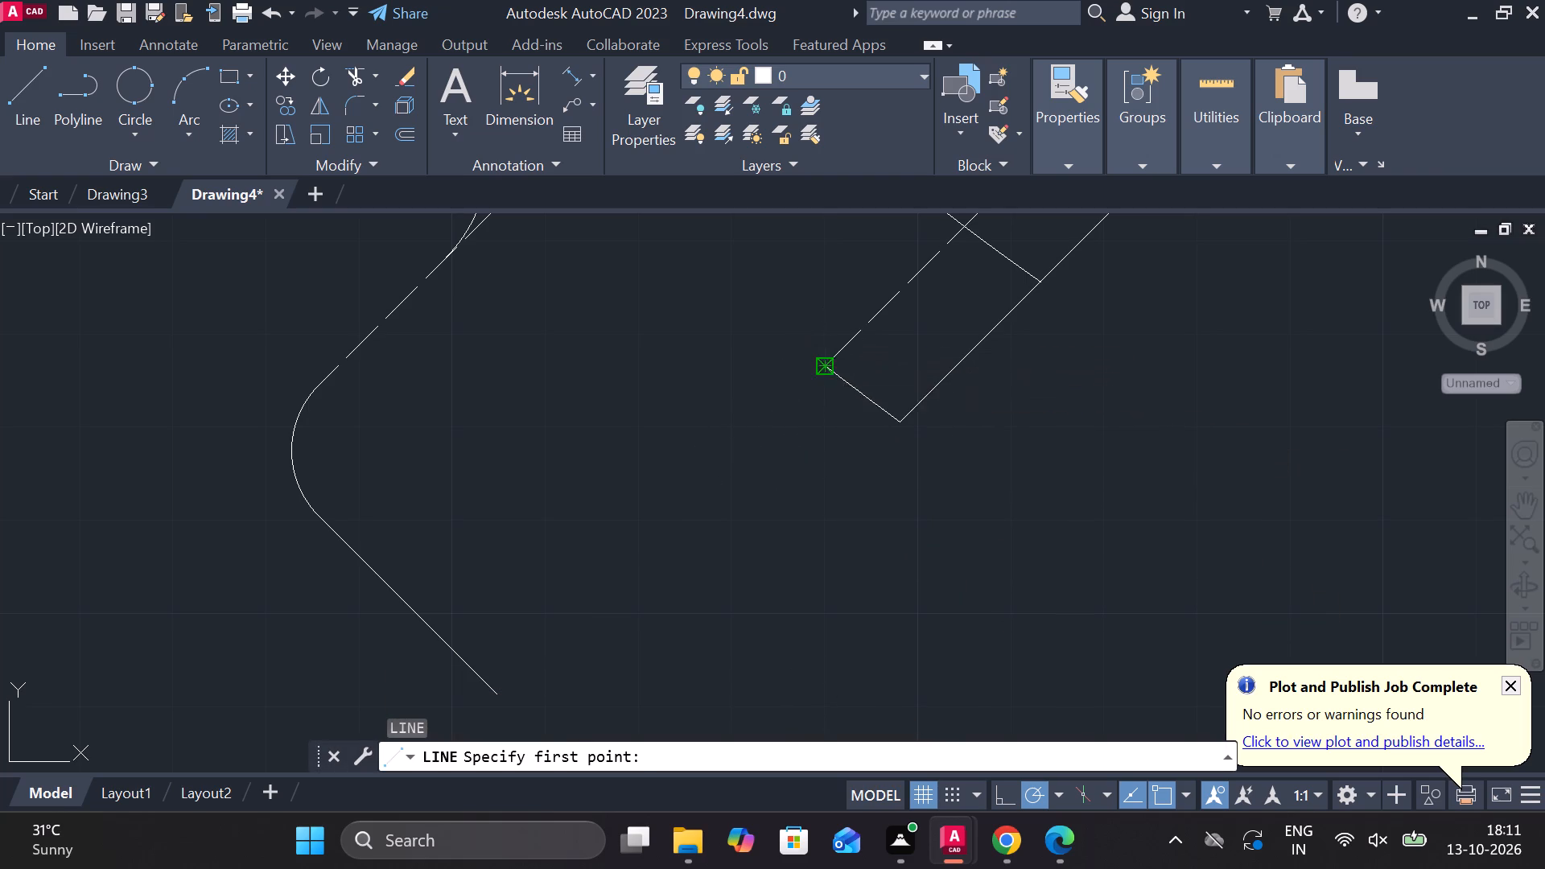
pyautogui.click(501, 688)
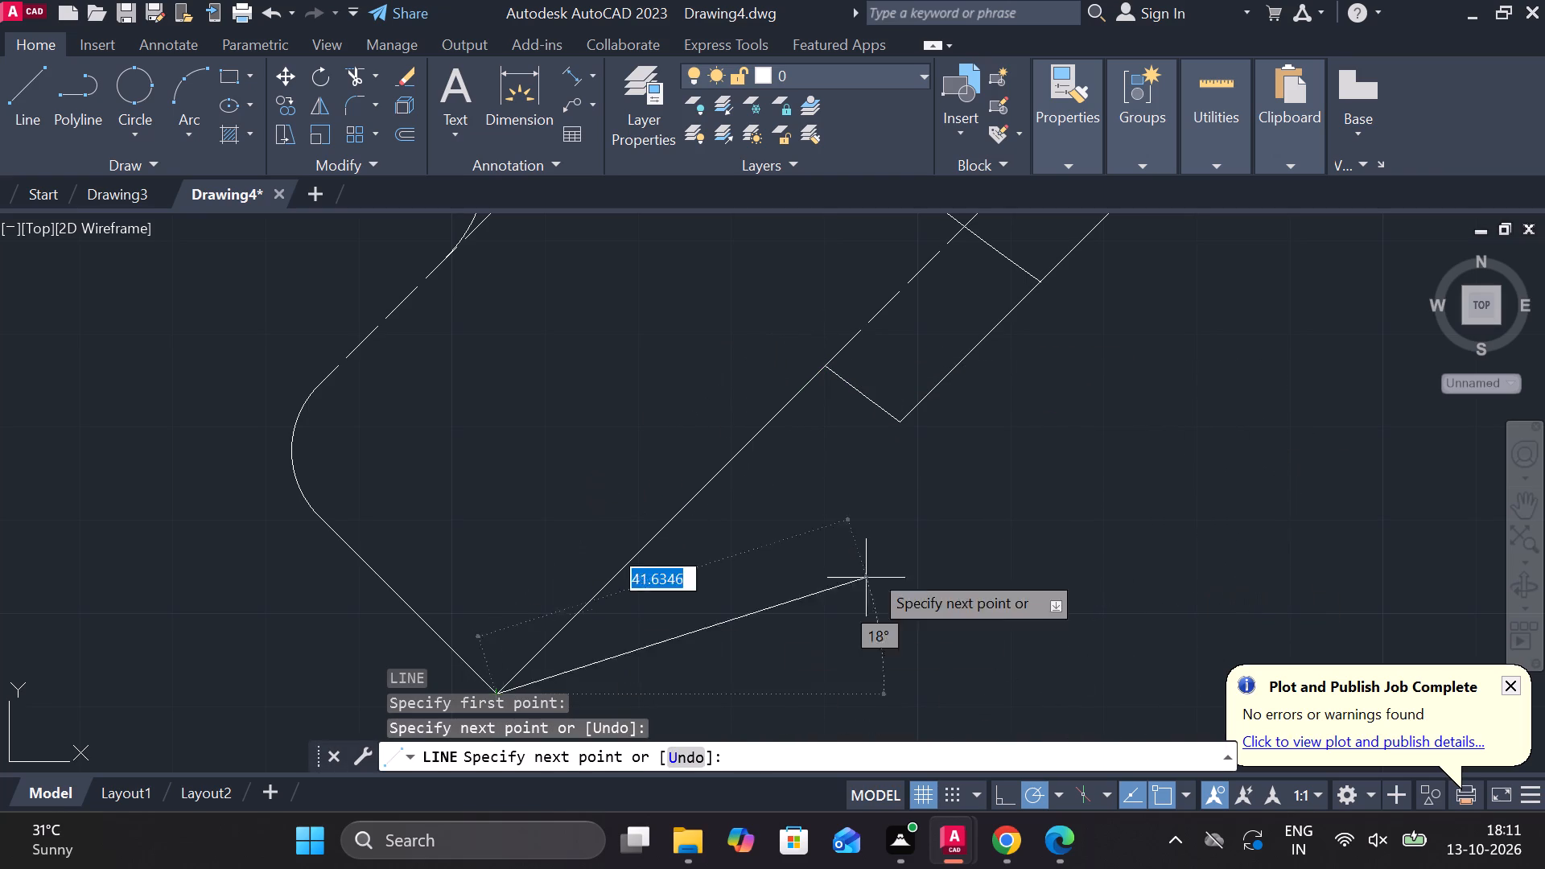
pyautogui.press('Escape')
# Examine the strip's solid and dashed edges and the arcs running up to the upper rectangle.
pyautogui.scroll(-2, 1220, 467)
pyautogui.moveTo(1206, 451); pyautogui.dragTo(736, 591, button='middle')
pyautogui.scroll(-1, 983, 409)
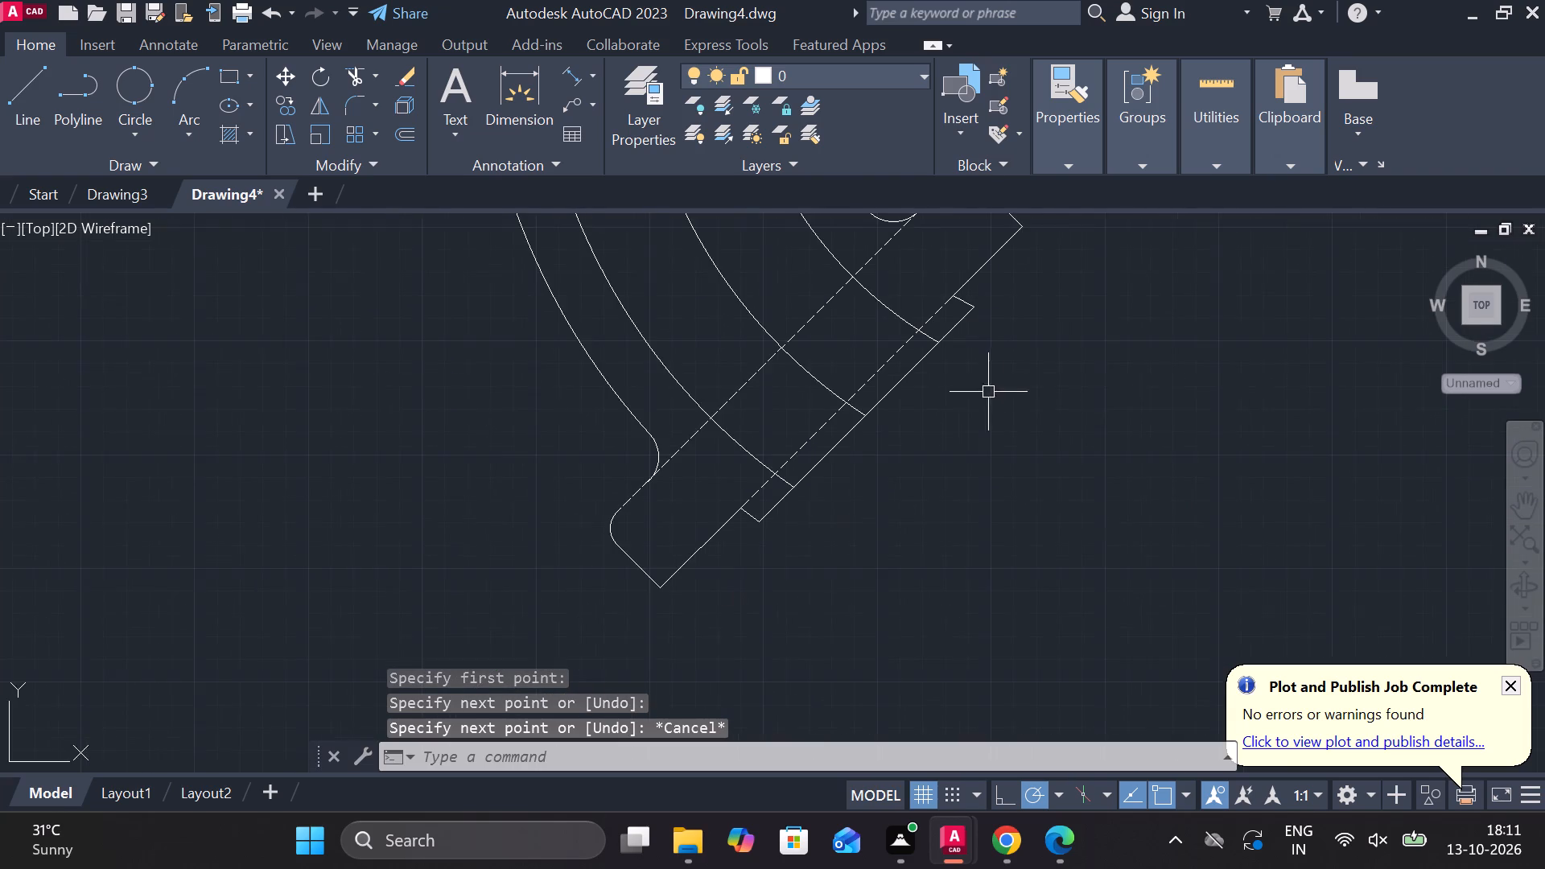
pyautogui.moveTo(999, 378); pyautogui.dragTo(900, 451, button='middle')
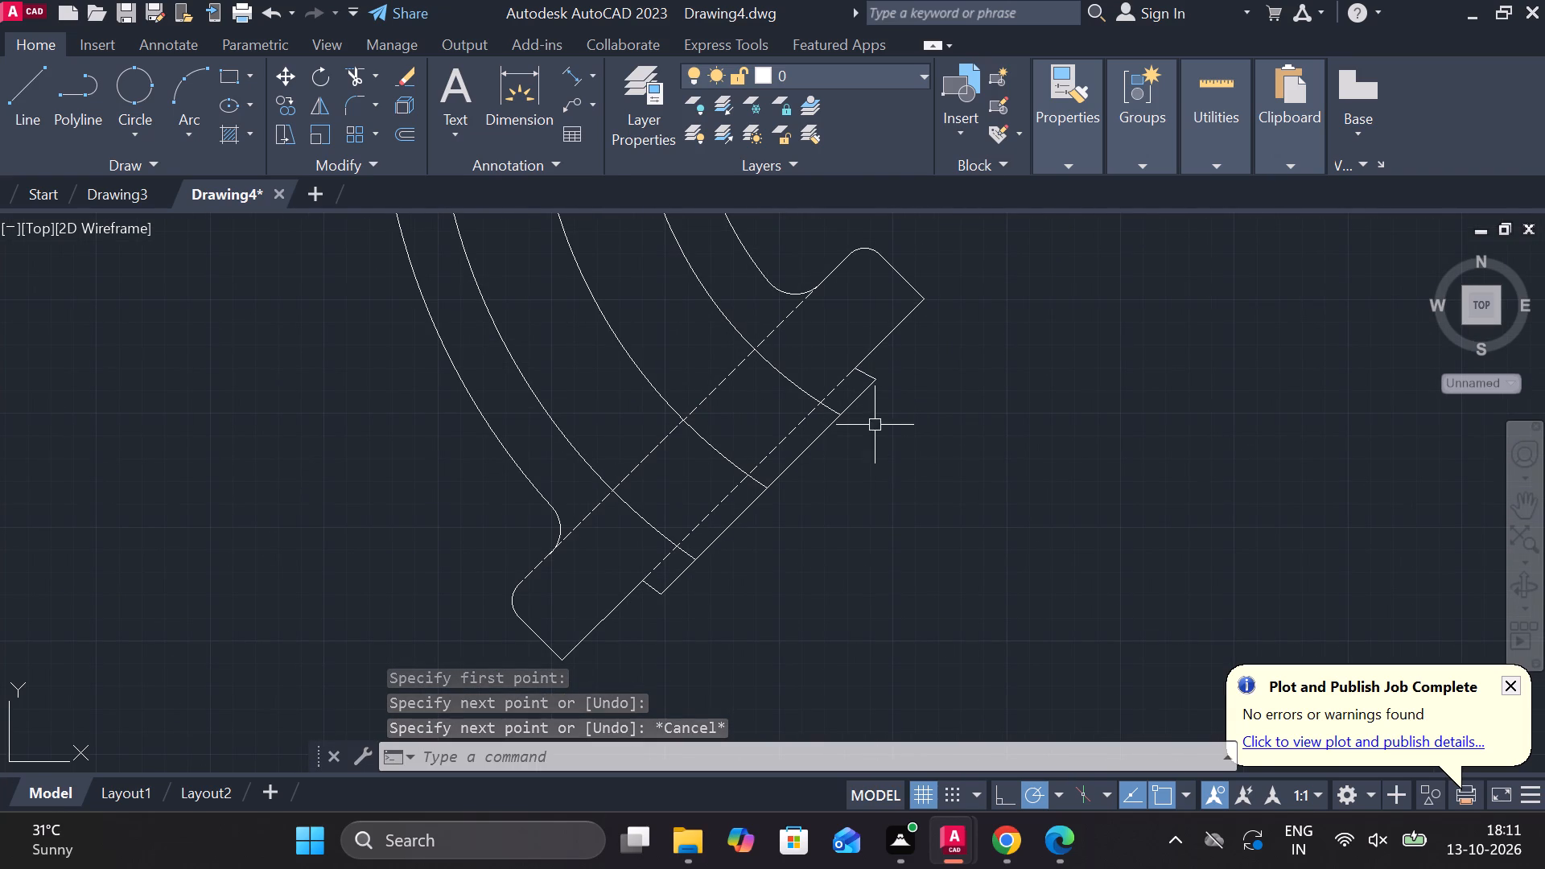
pyautogui.scroll(1, 505, 530)
pyautogui.scroll(-1, 752, 385)
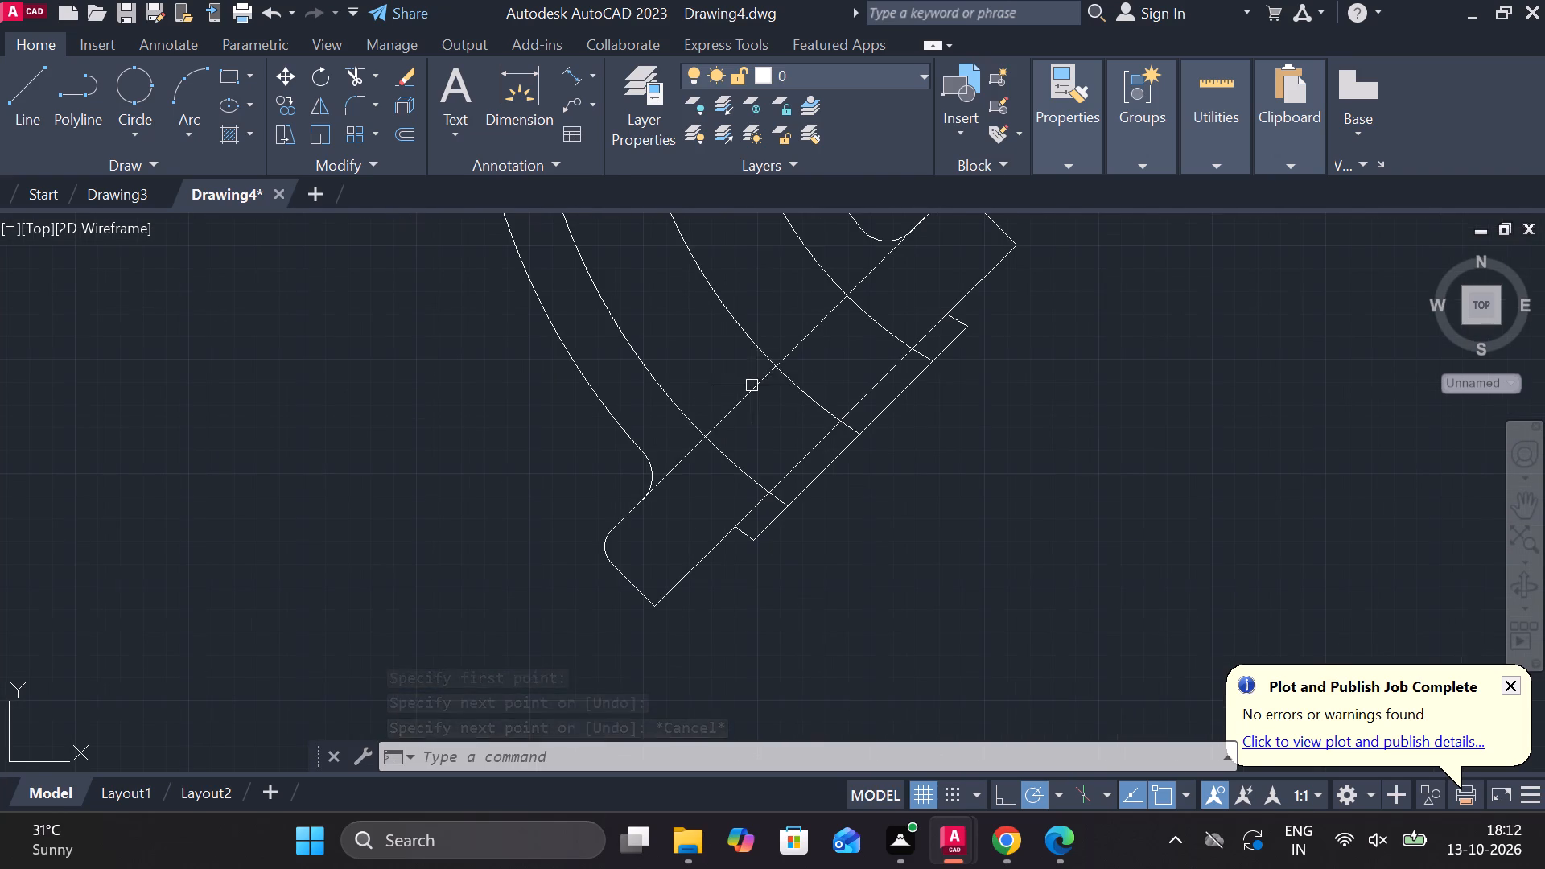
pyautogui.moveTo(1033, 393); pyautogui.dragTo(1032, 447, button='middle')
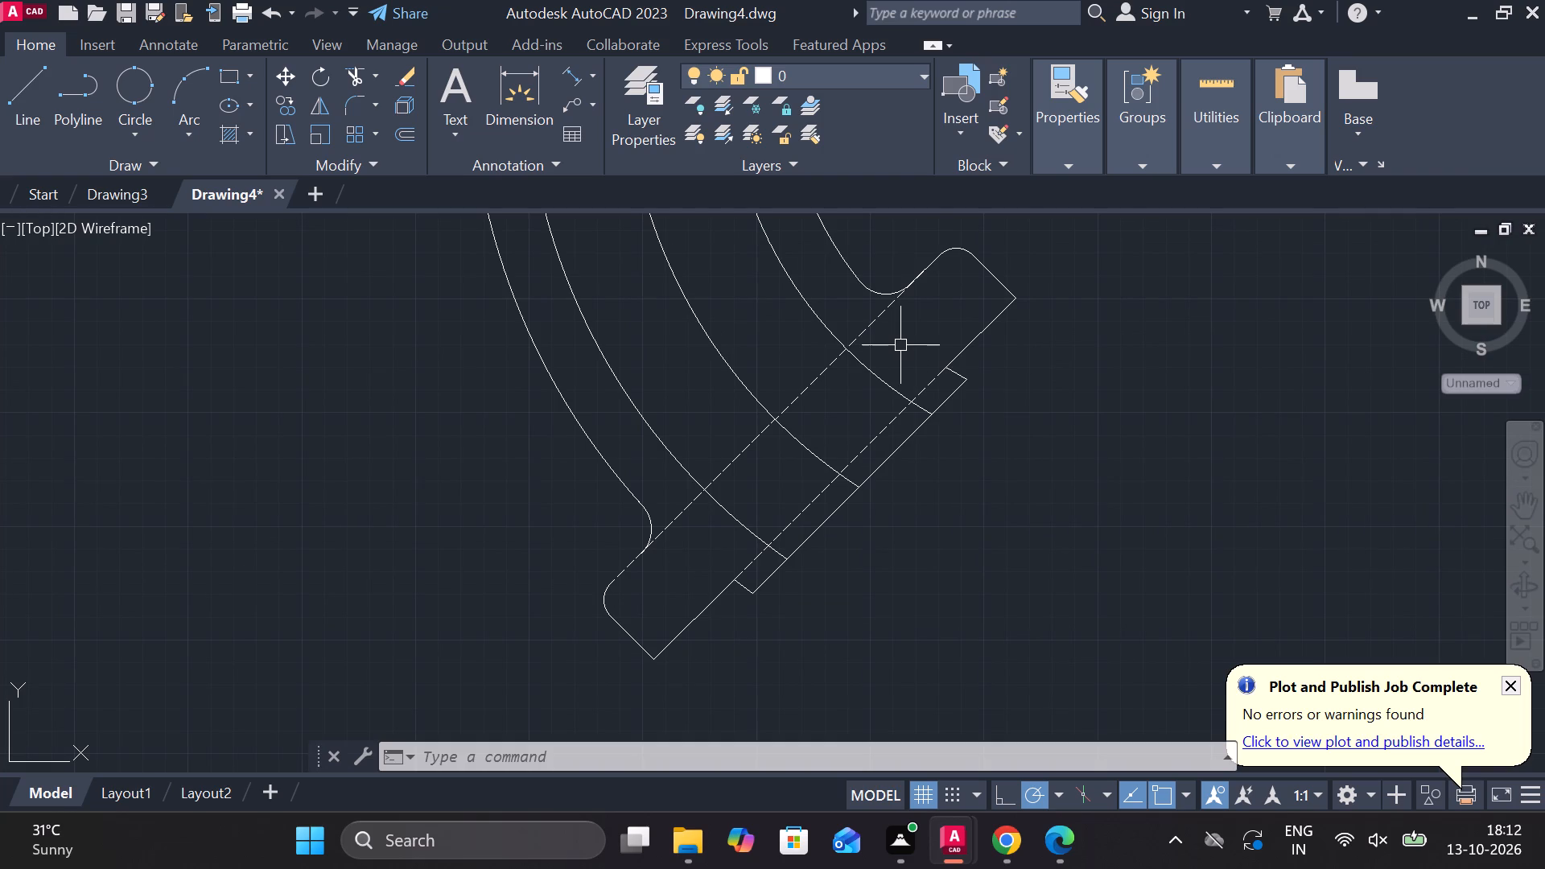
pyautogui.scroll(-2, 997, 359)
pyautogui.moveTo(1090, 348); pyautogui.dragTo(1088, 395, button='middle')
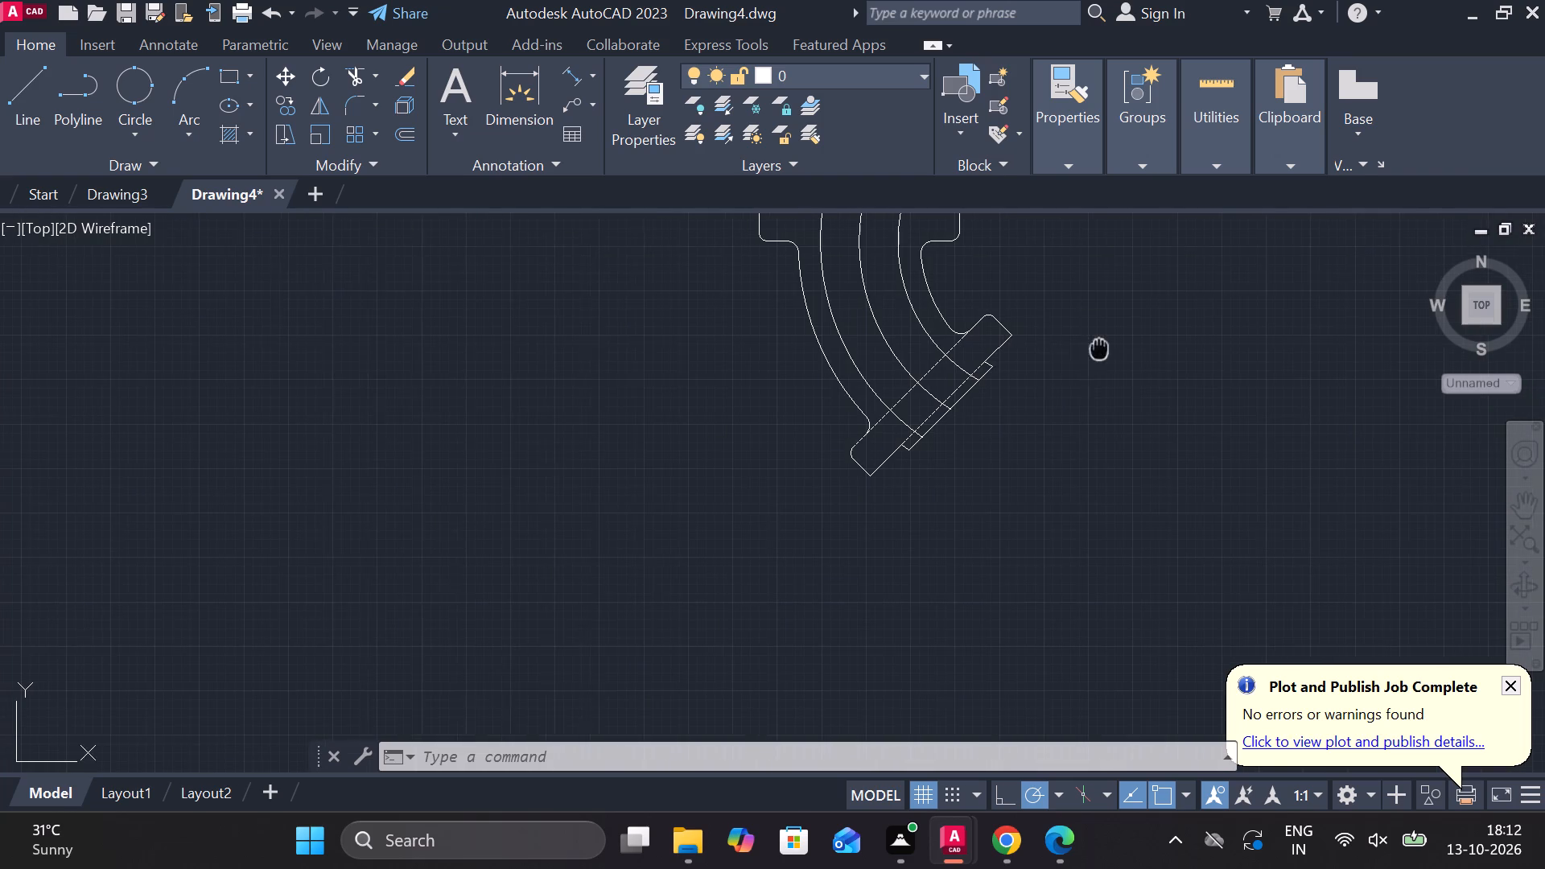
pyautogui.moveTo(1088, 395); pyautogui.dragTo(1019, 551, button='middle')
pyautogui.scroll(1, 832, 409)
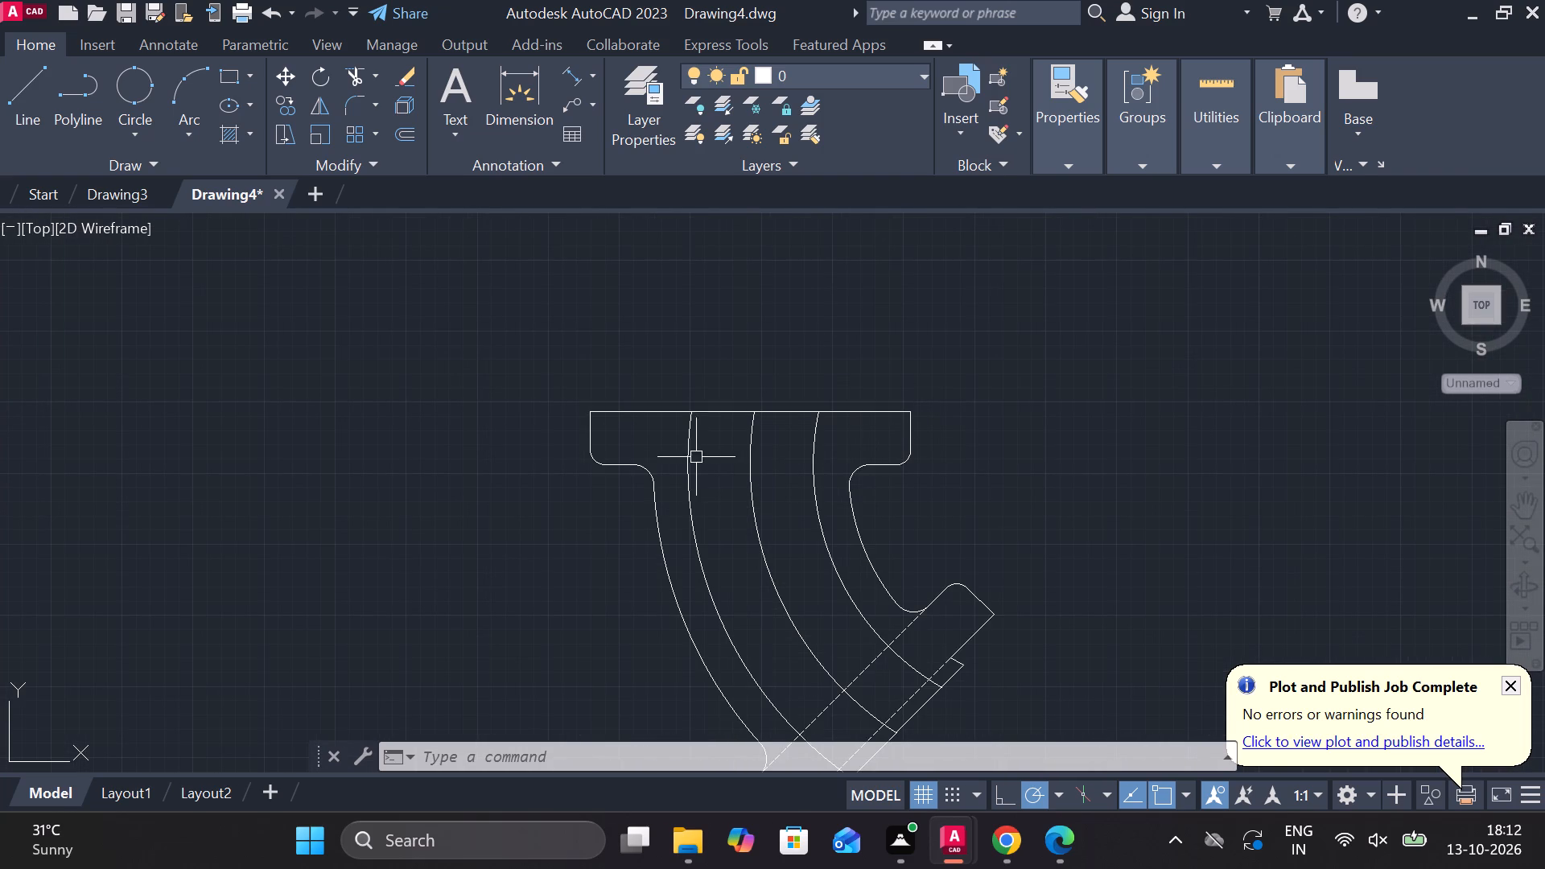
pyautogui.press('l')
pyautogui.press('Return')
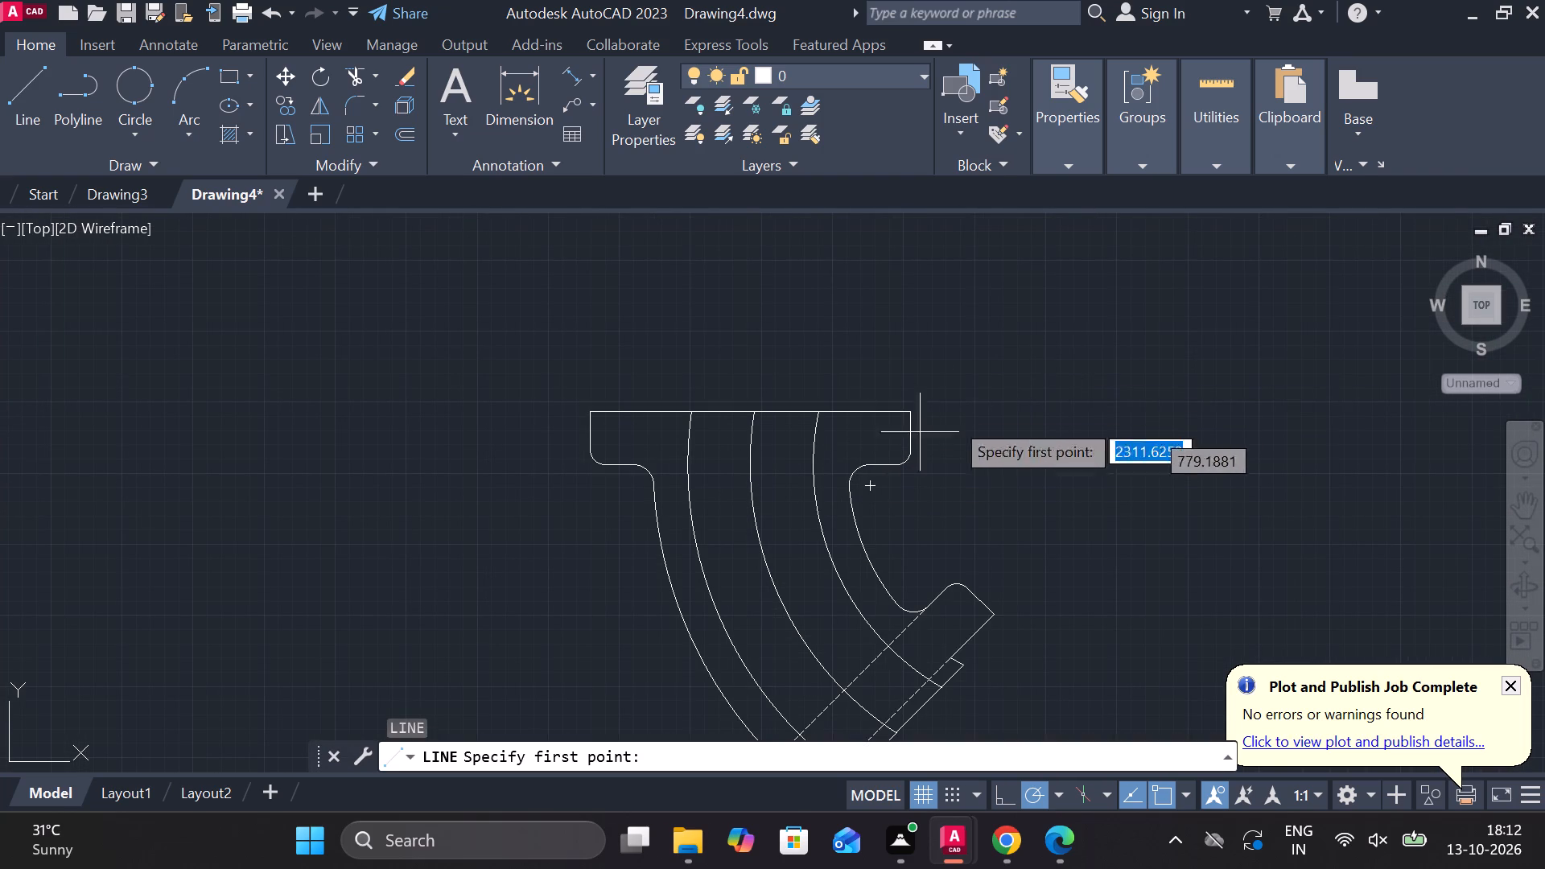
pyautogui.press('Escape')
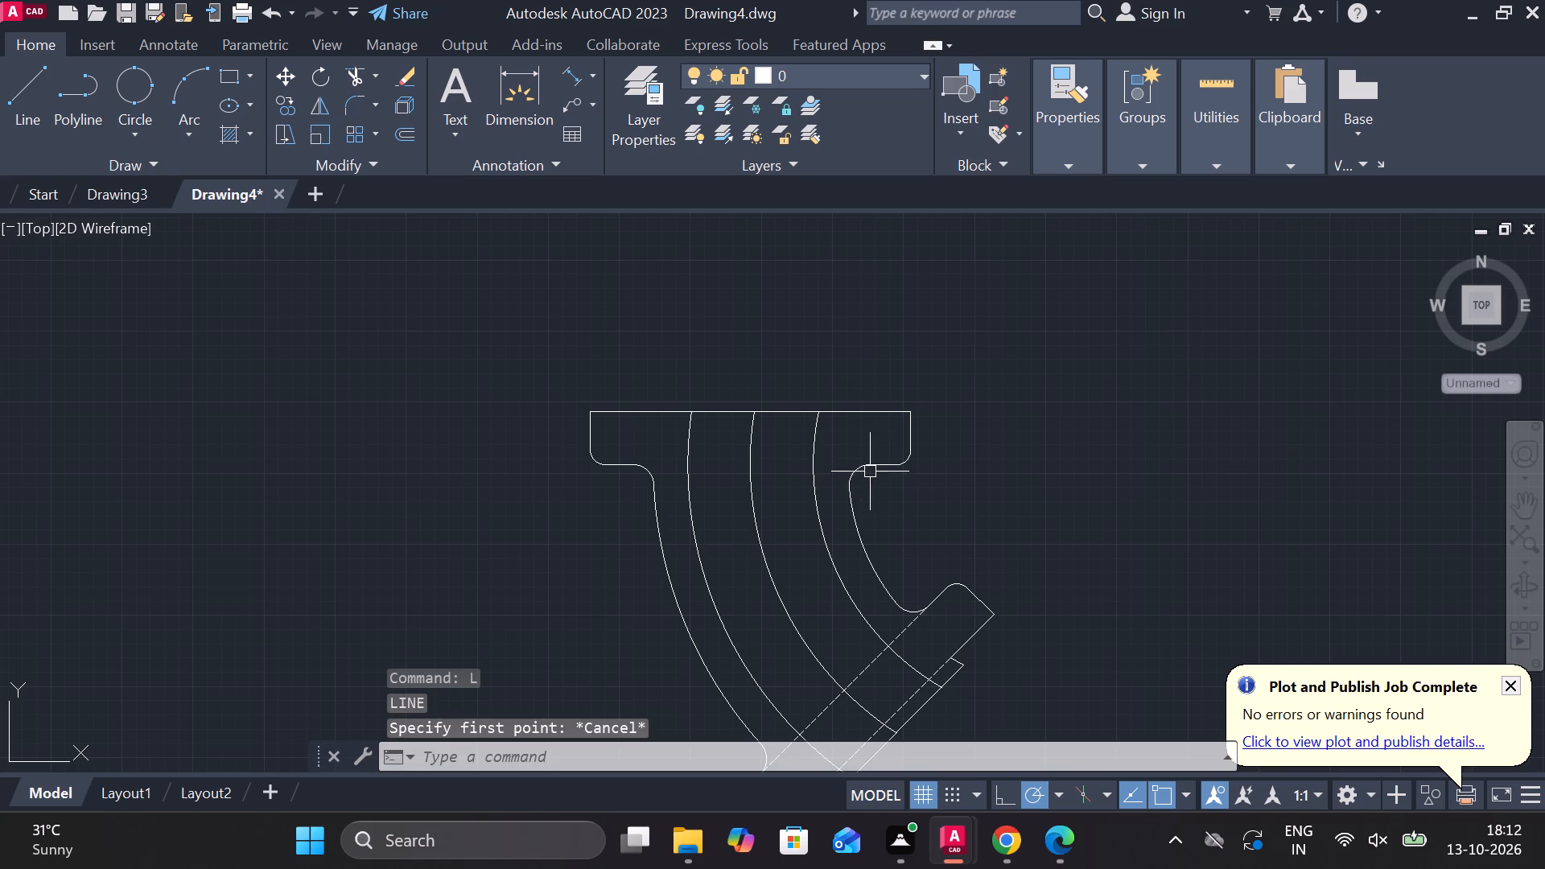
# Draw a horizontal line across the arcs between the two fillet ends on the upper rectangle's lower edge.
pyautogui.press('l')
pyautogui.press('Return')
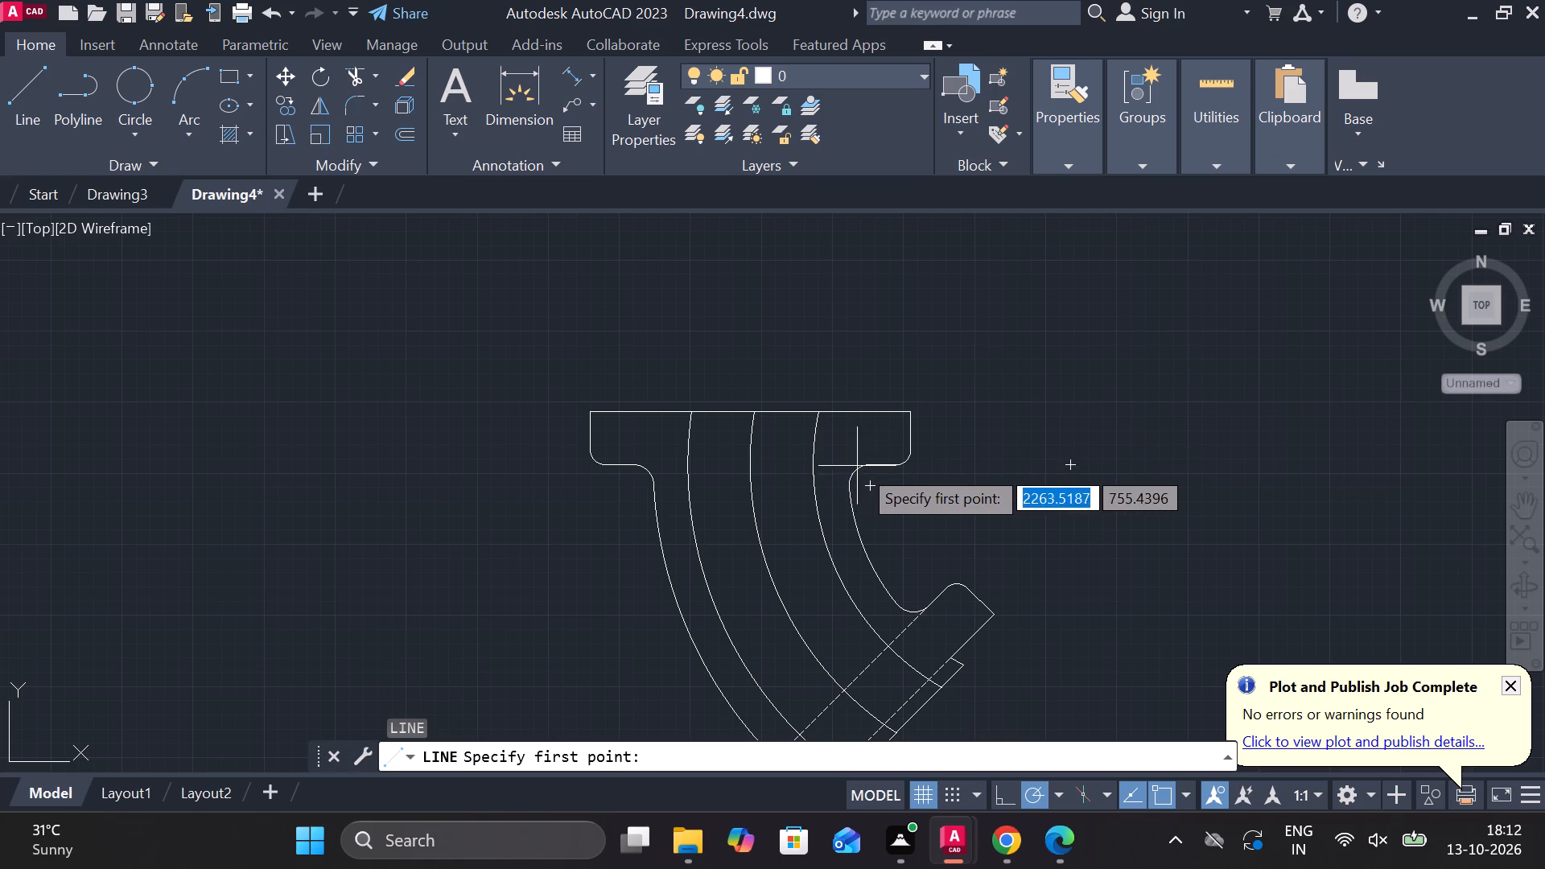
pyautogui.click(863, 466)
pyautogui.click(633, 471)
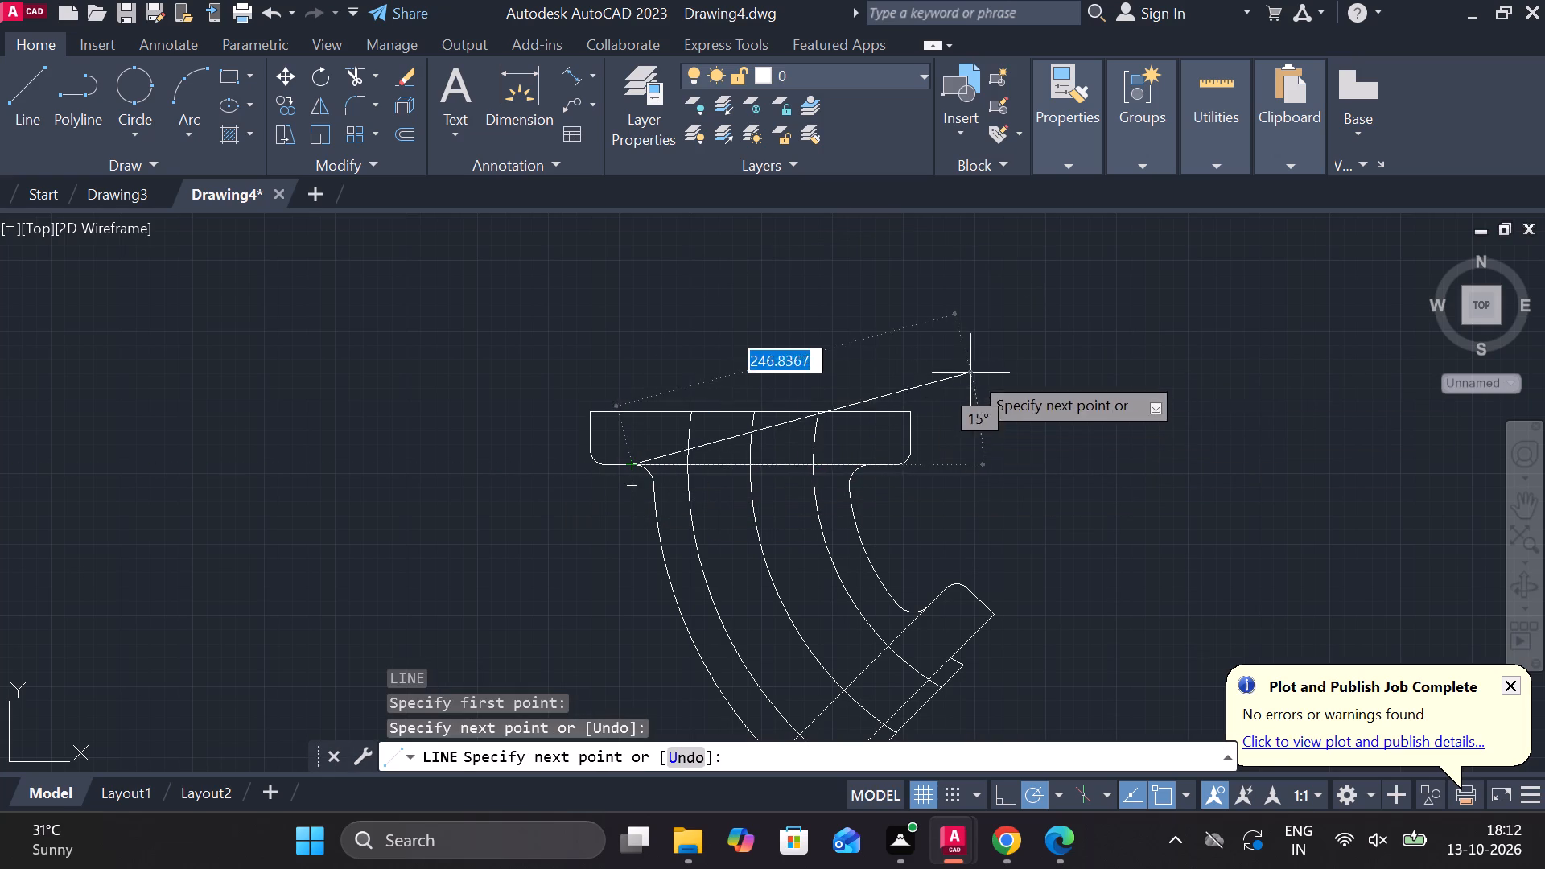
pyautogui.press('Escape')
# Apply the ACAD_ISO02W100 linetype to the new horizontal line along the upper rectangle's lower edge.
pyautogui.click(784, 467)
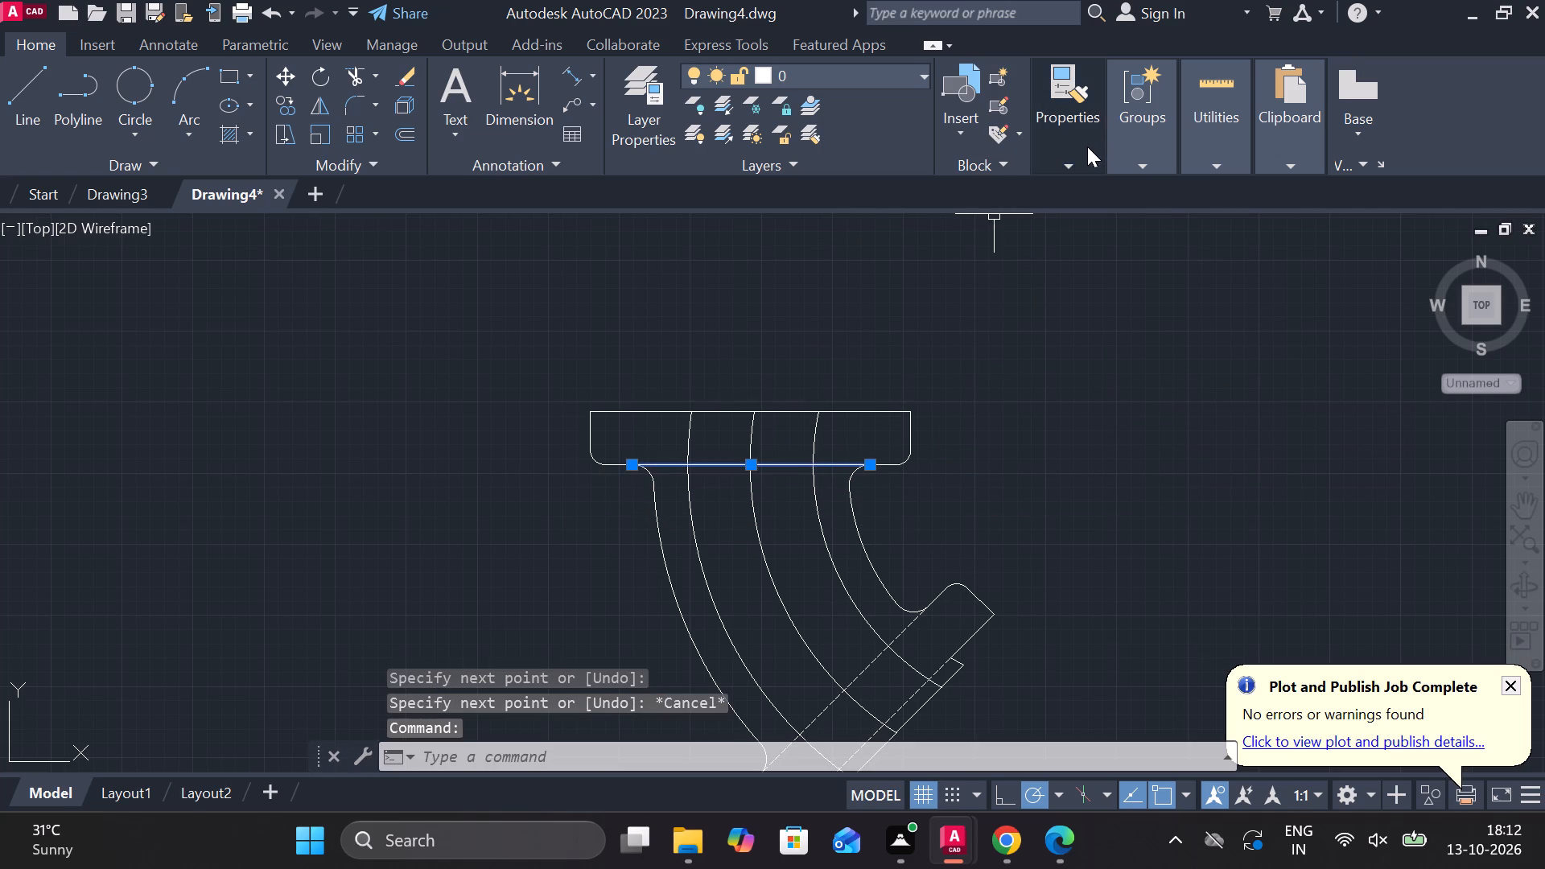
pyautogui.click(1068, 164)
pyautogui.click(1215, 241)
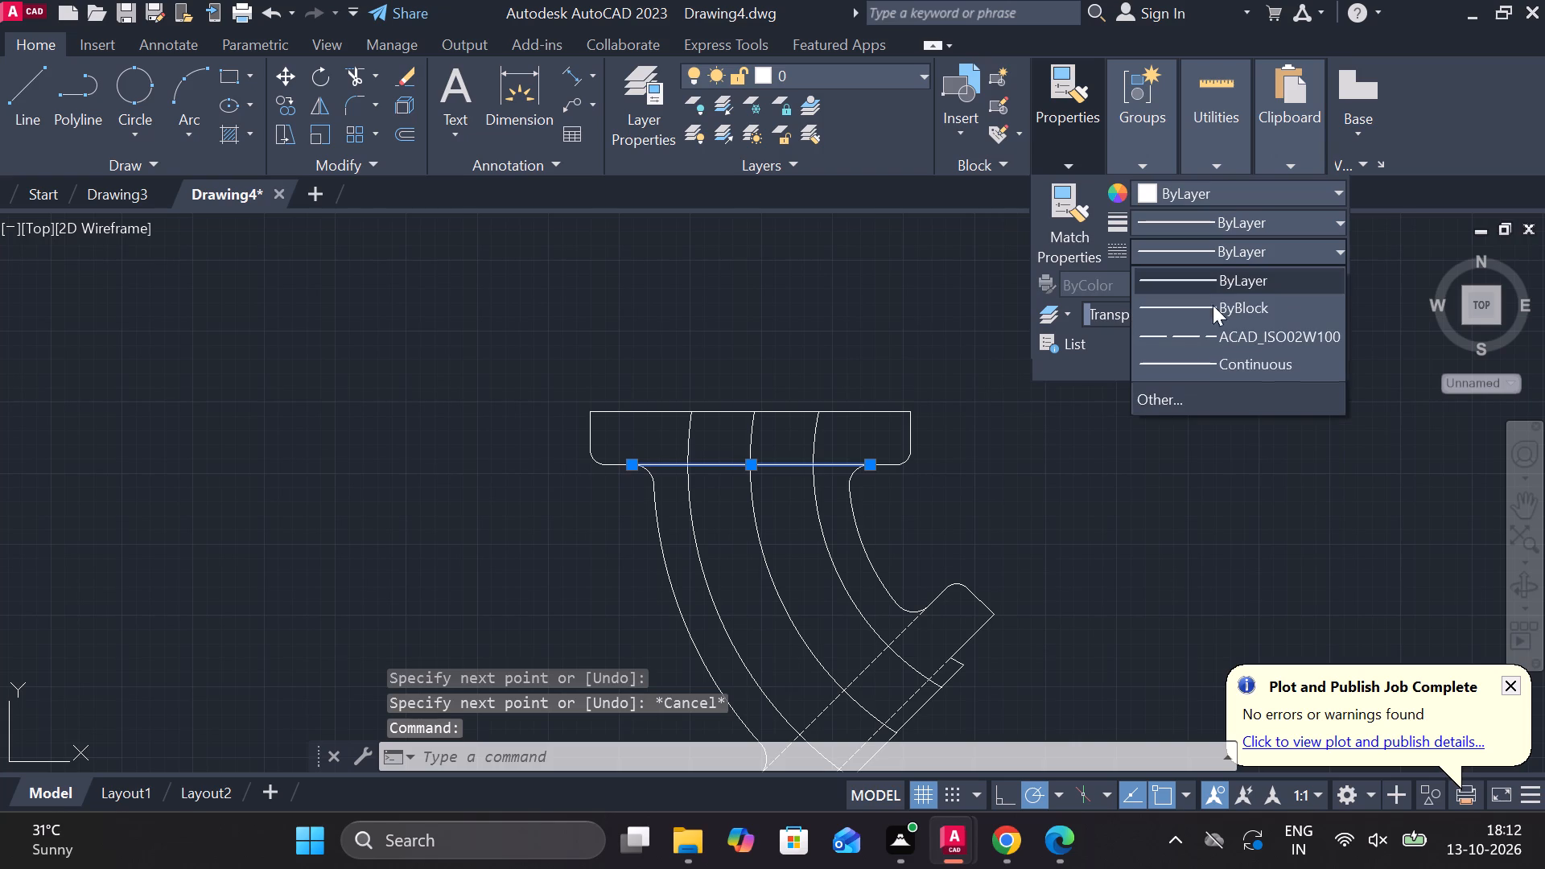
pyautogui.click(1182, 337)
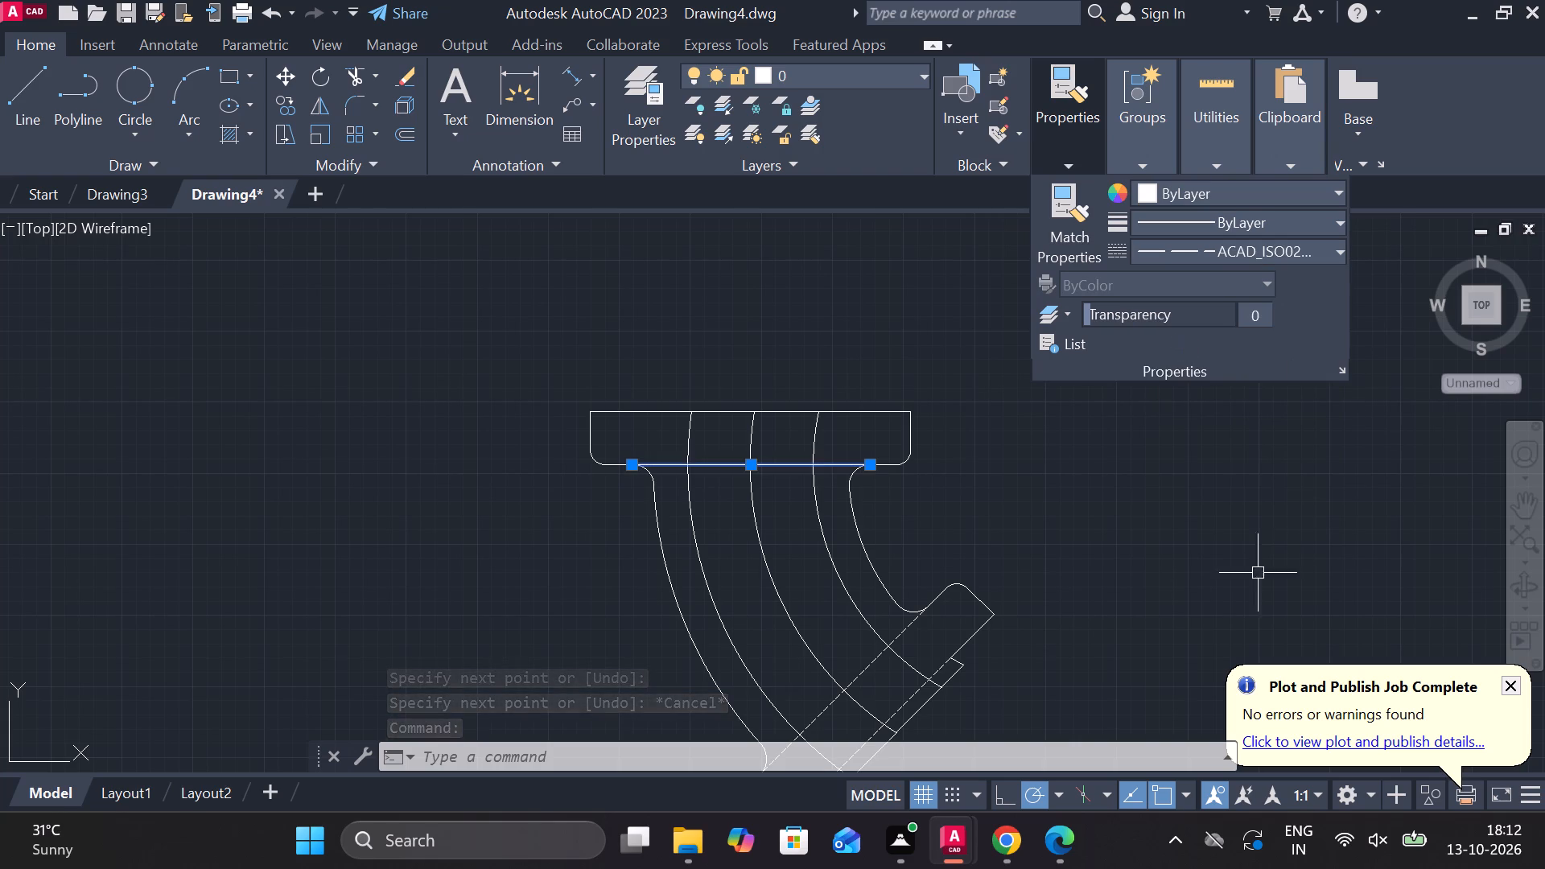
pyautogui.press('Escape')
# Inspect the dashed edges of the upper rectangle and the diagonal strip, and the arcs between them.
pyautogui.scroll(1, 947, 525)
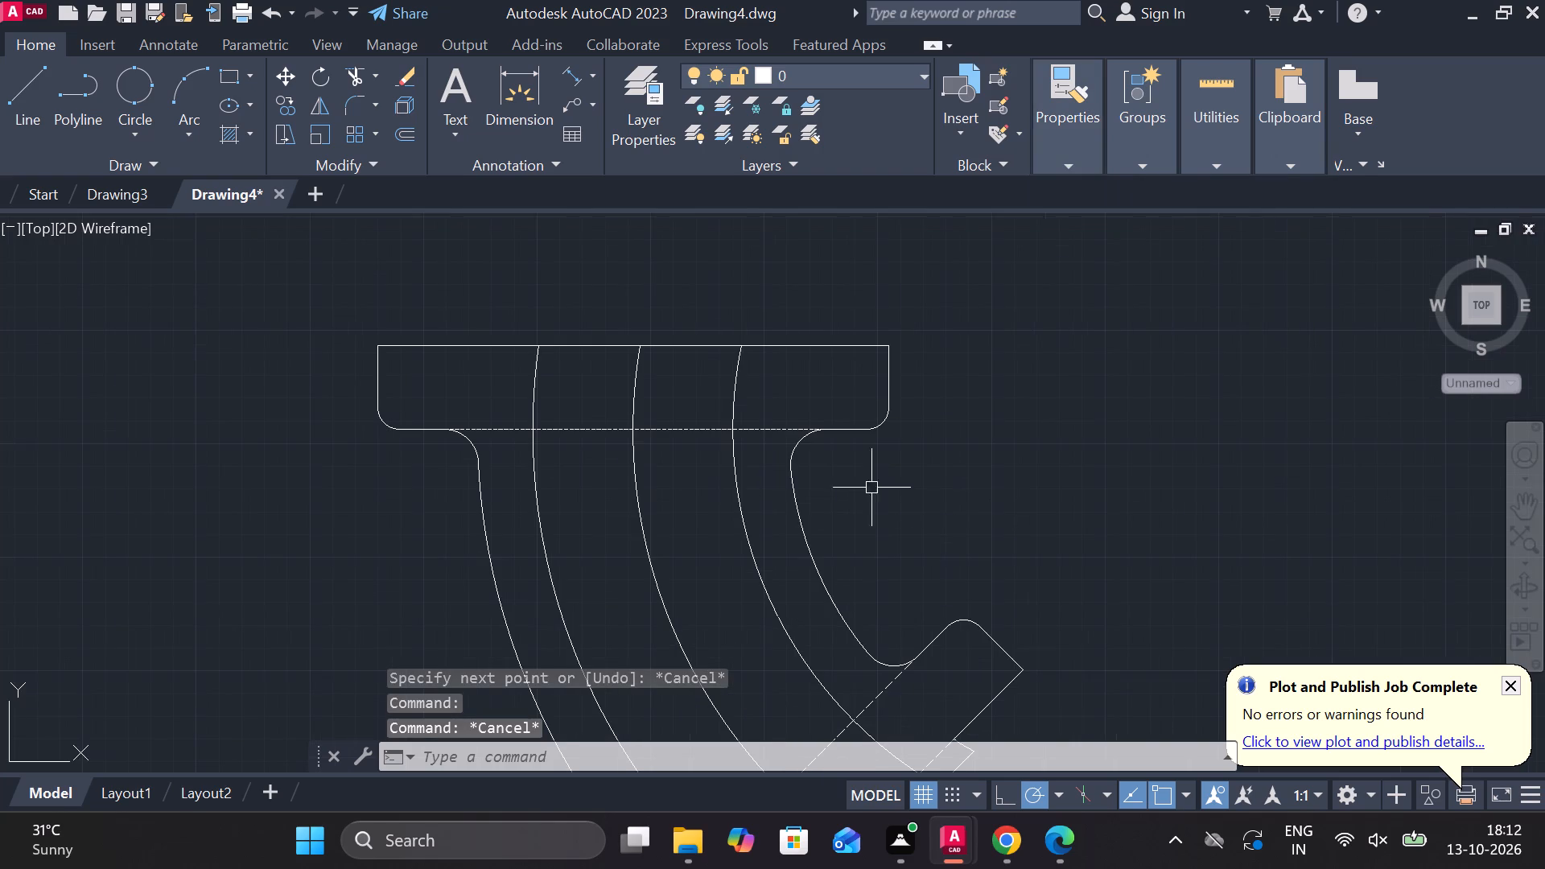
pyautogui.scroll(2, 845, 459)
pyautogui.scroll(-4, 845, 455)
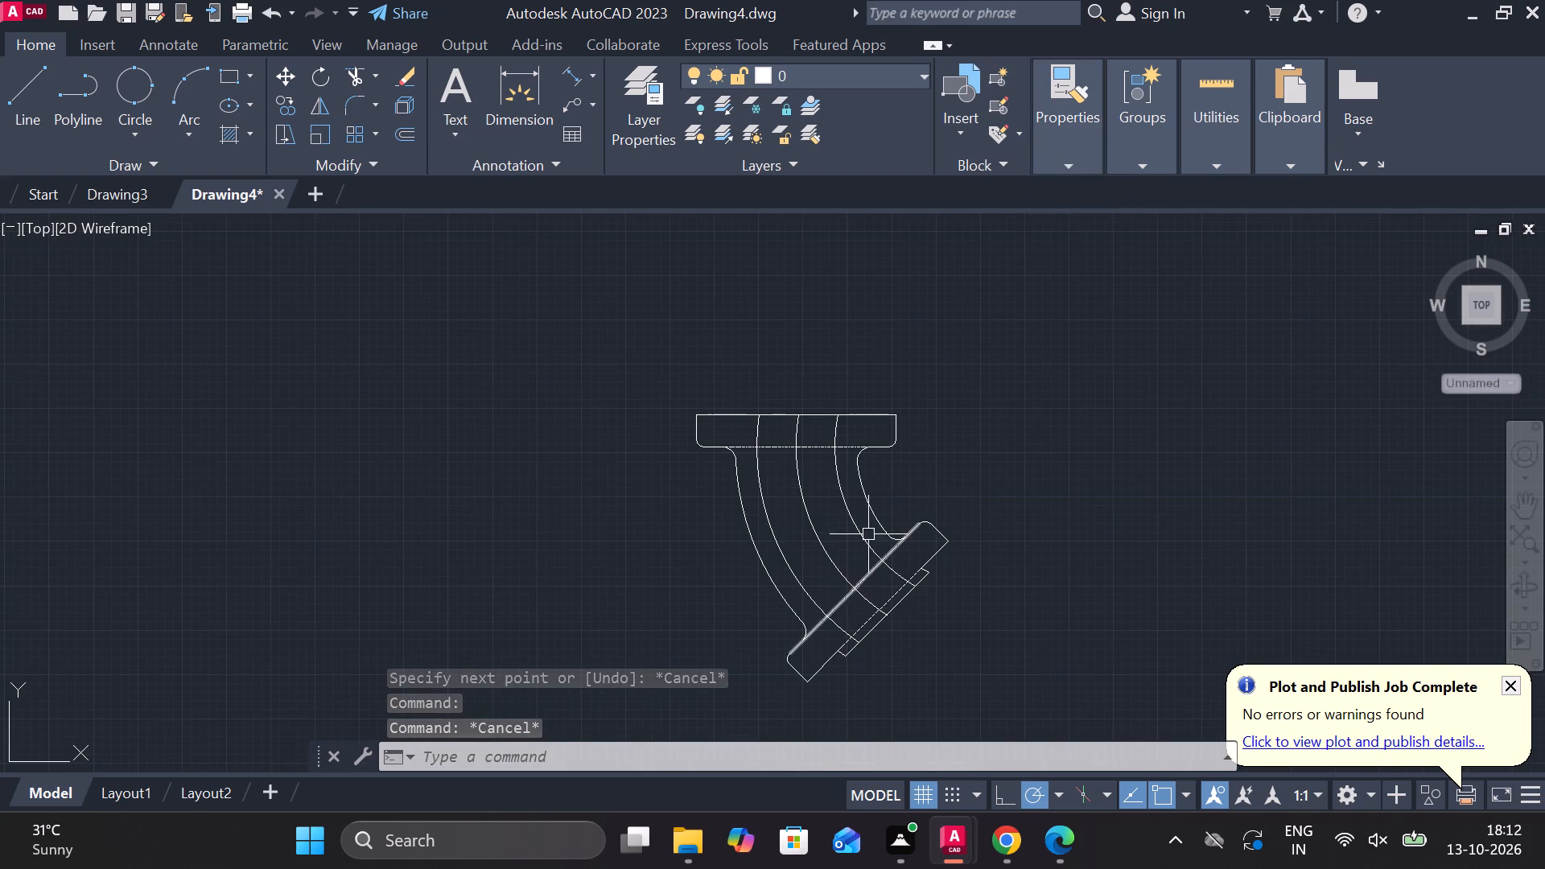
pyautogui.moveTo(987, 480); pyautogui.dragTo(1067, 437, button='middle')
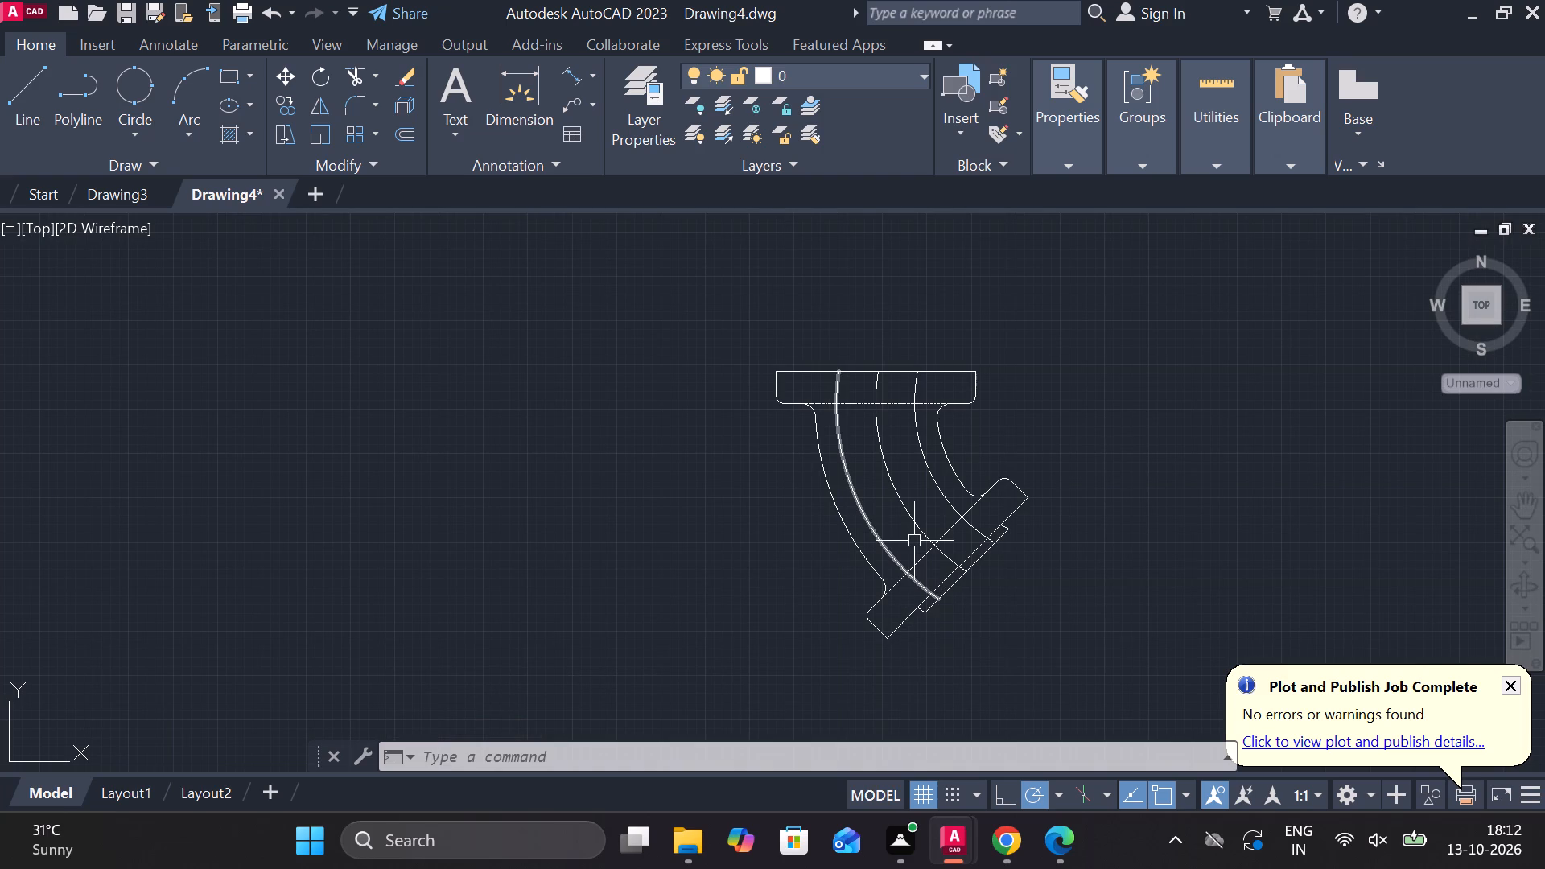
pyautogui.scroll(2, 917, 540)
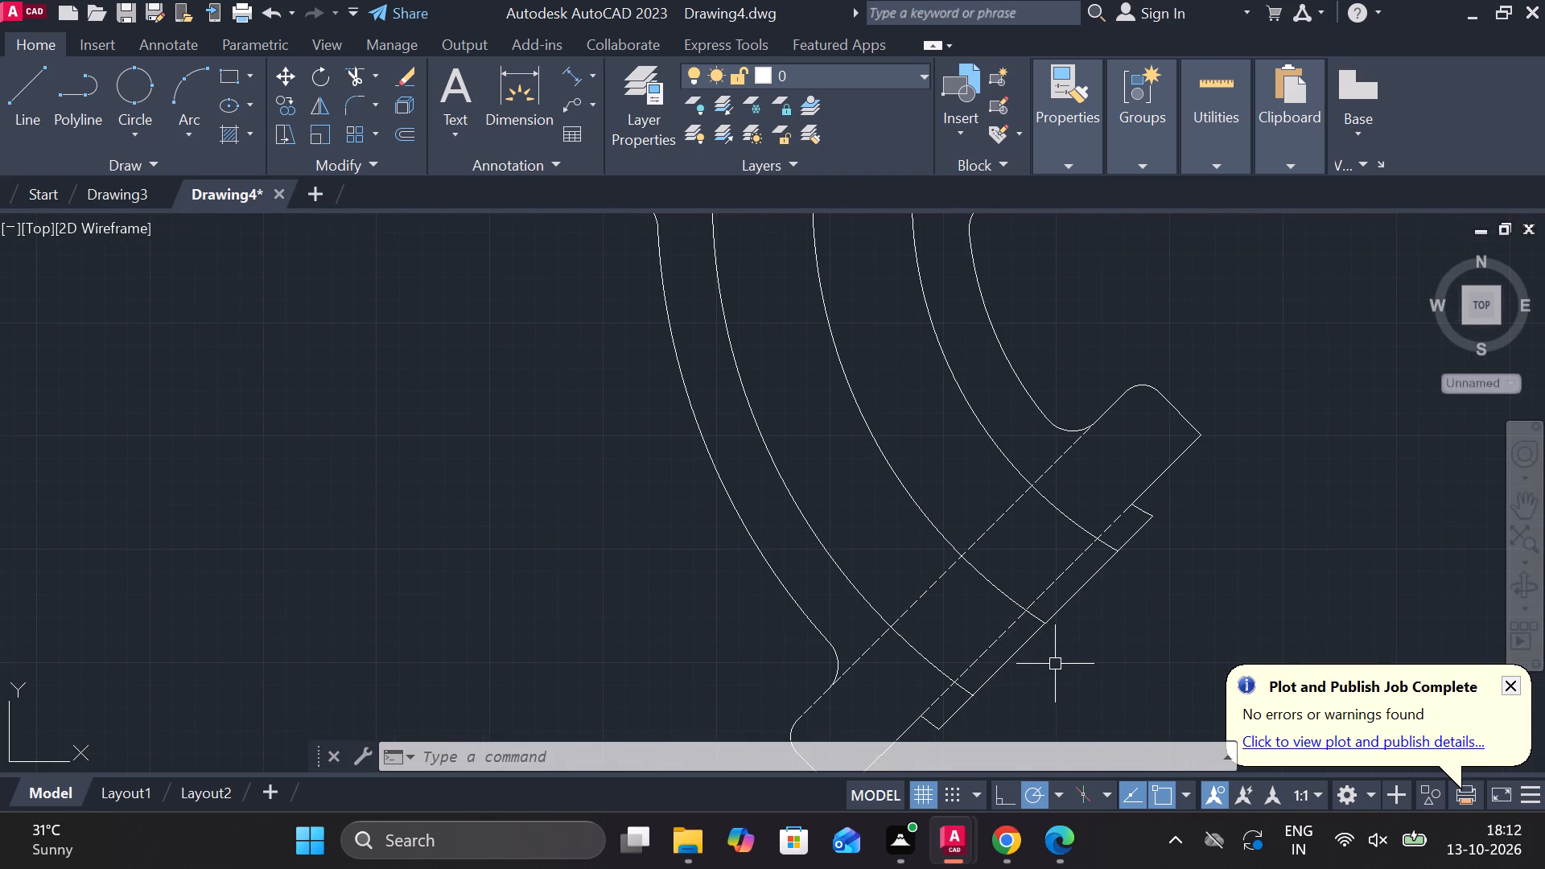
pyautogui.moveTo(1052, 672); pyautogui.dragTo(1039, 595, button='middle')
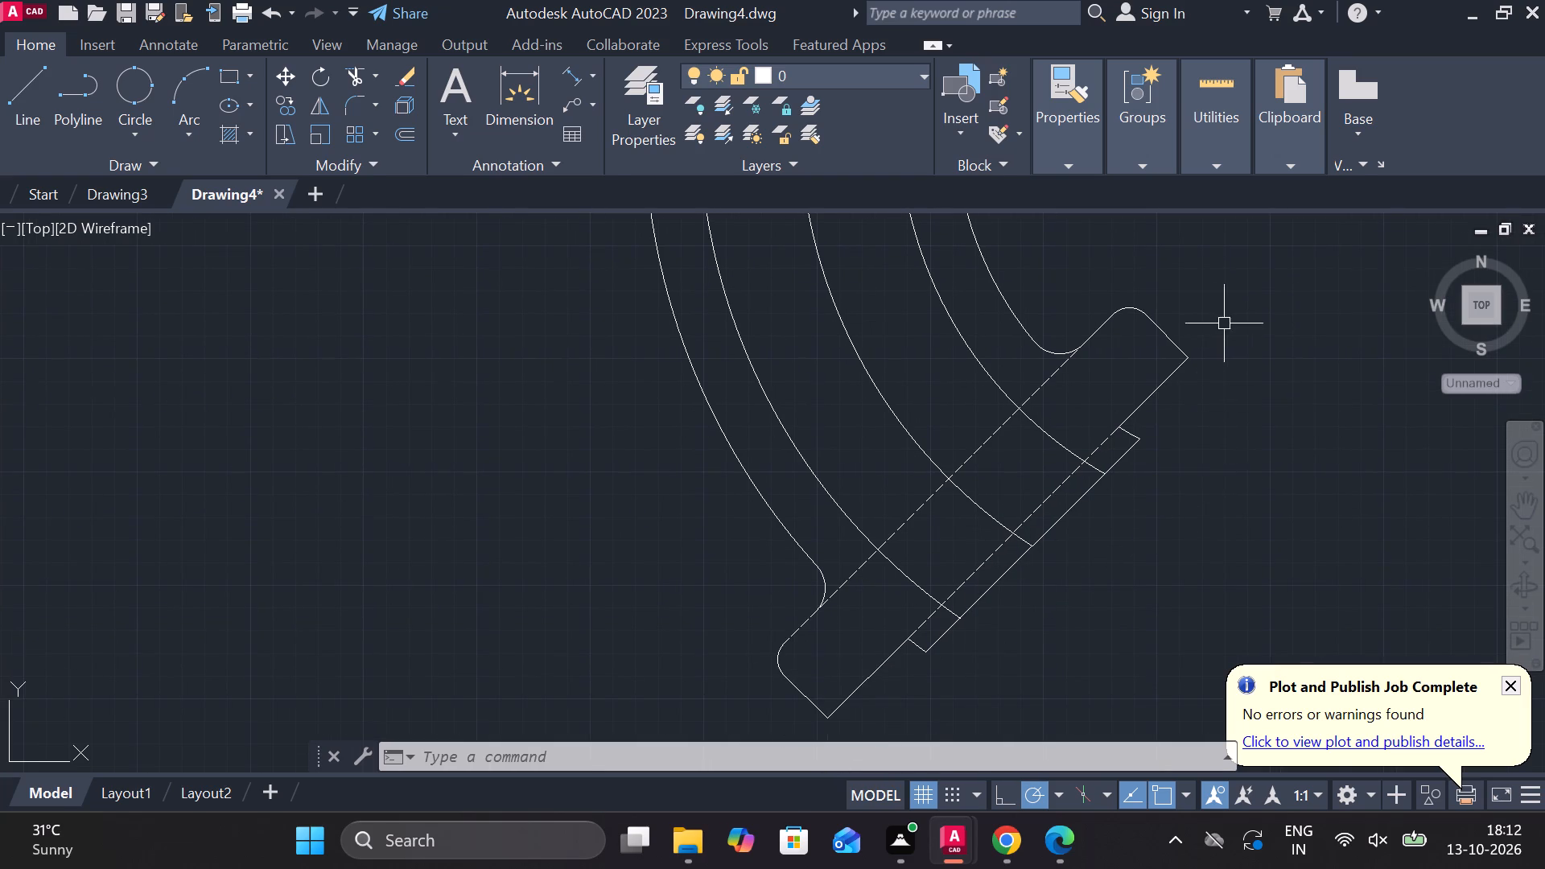
pyautogui.moveTo(1210, 370); pyautogui.dragTo(1147, 476, button='middle')
pyautogui.scroll(-1, 1106, 397)
pyautogui.moveTo(1049, 321); pyautogui.dragTo(1074, 430, button='middle')
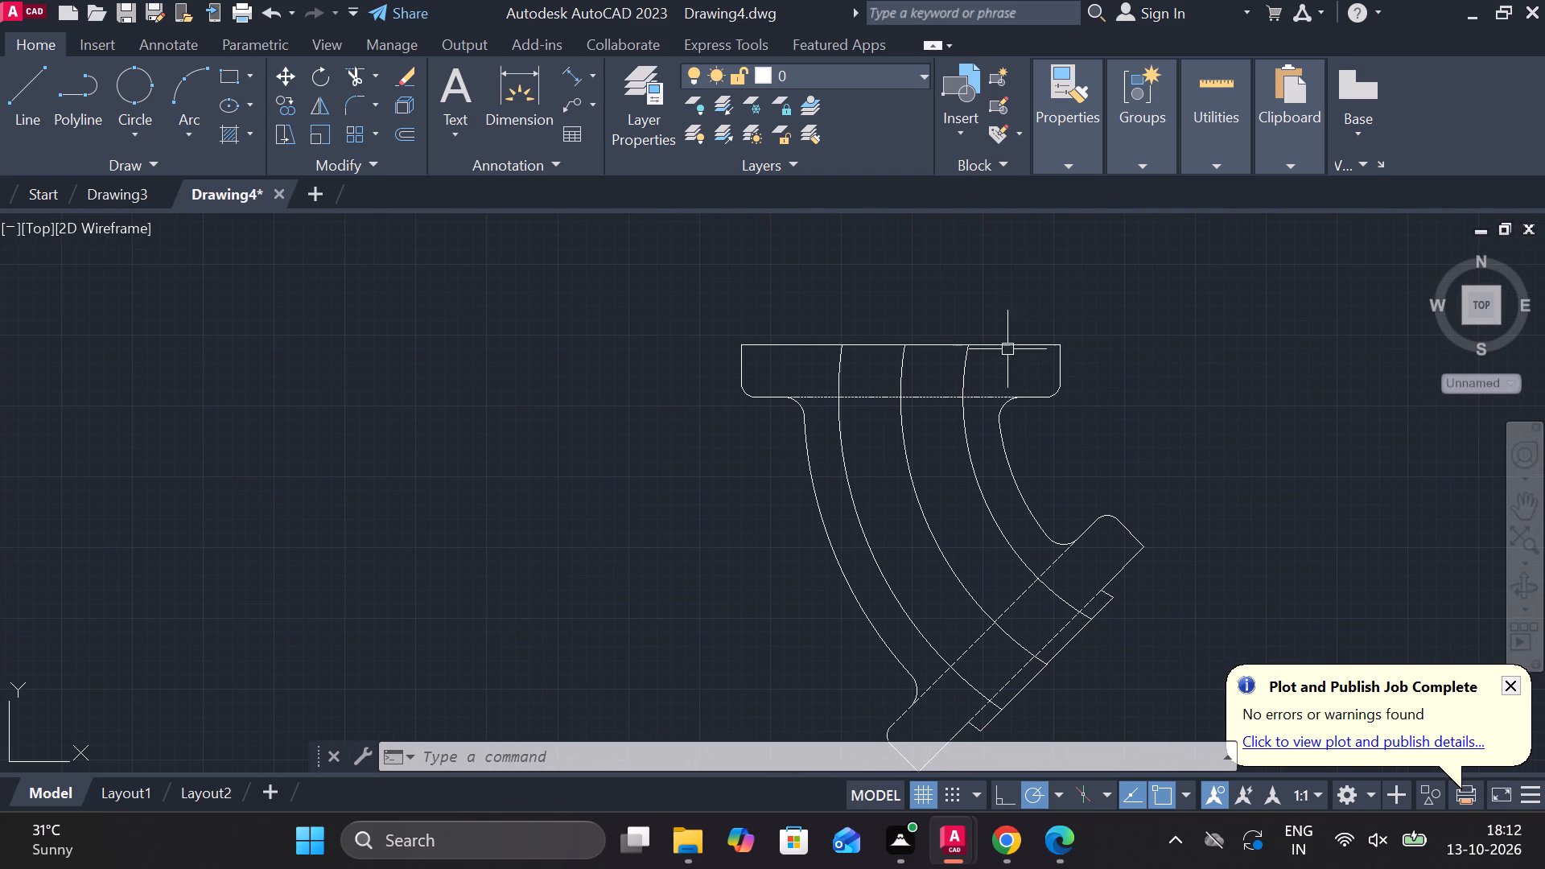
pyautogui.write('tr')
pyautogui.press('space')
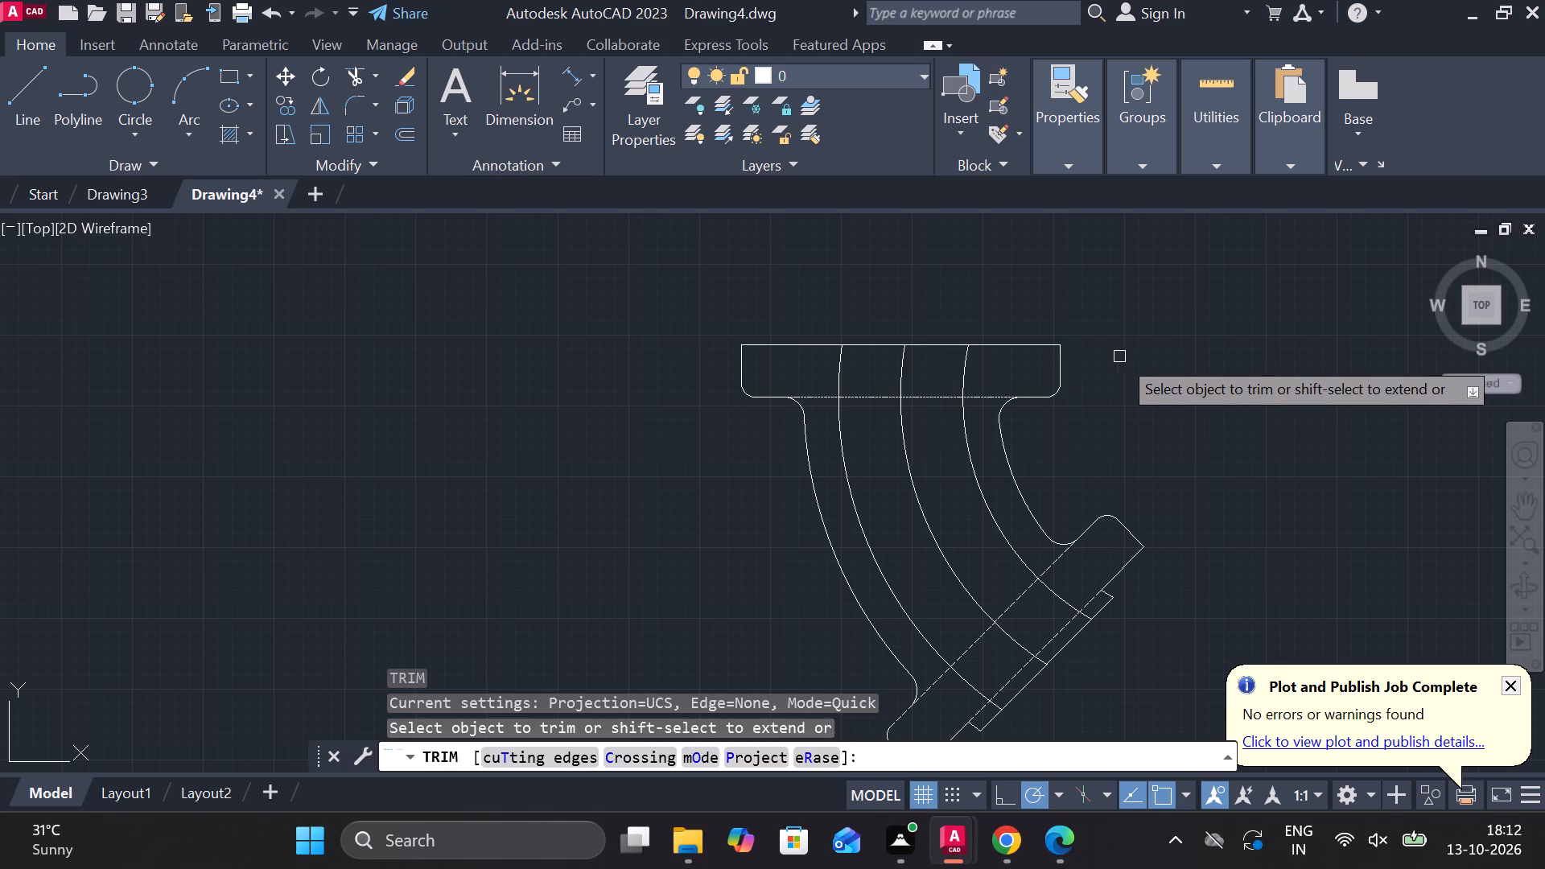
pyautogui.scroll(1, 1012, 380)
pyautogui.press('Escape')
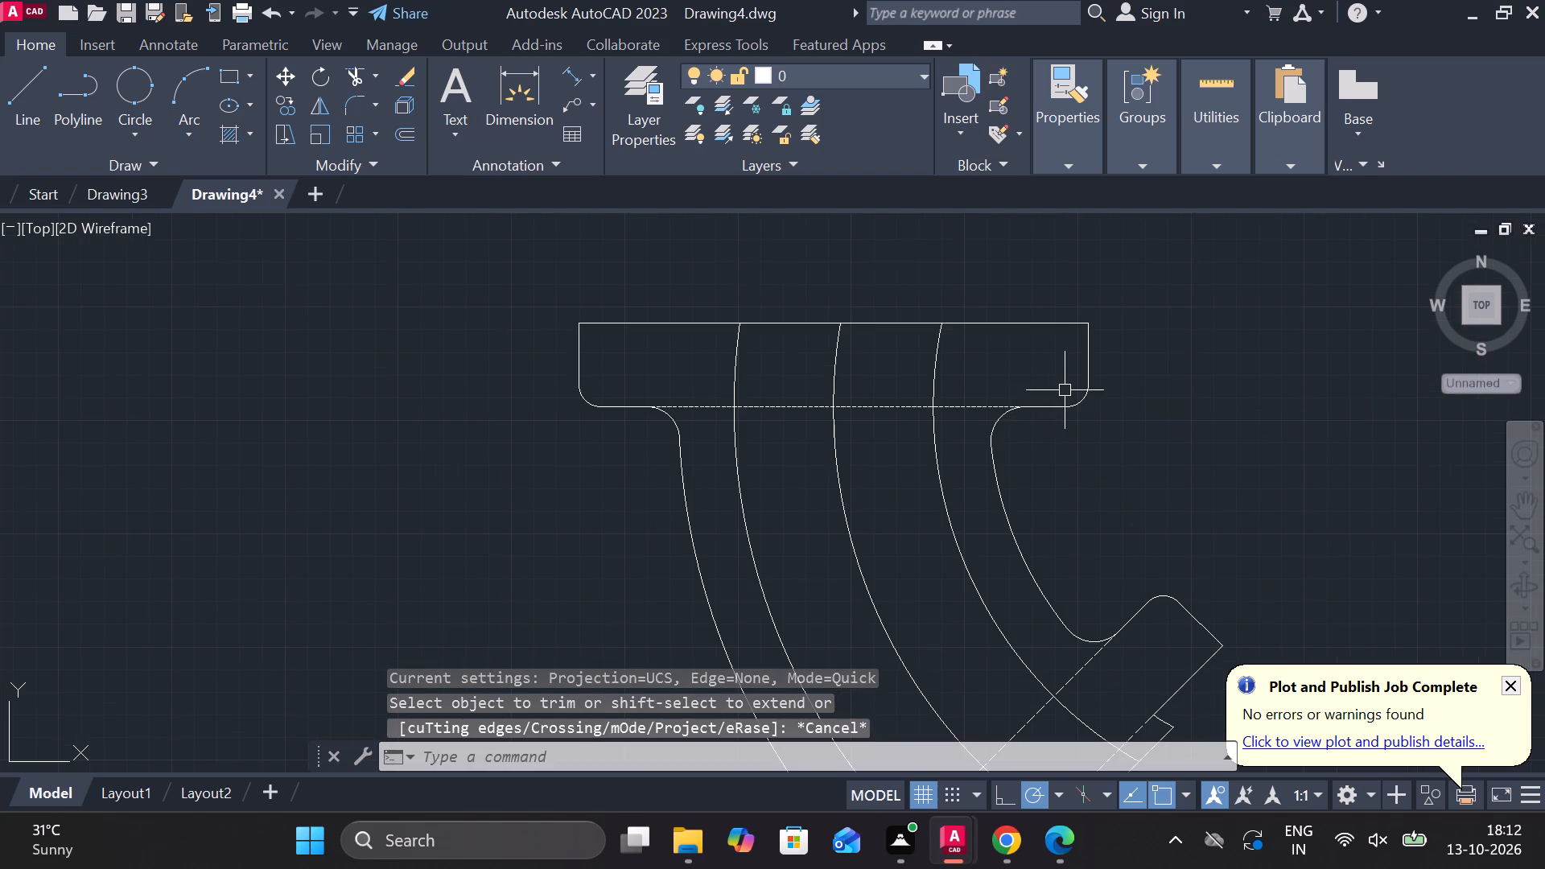
# Draw vertical lines about 65 long upward from where the two outermost of the three inner arcs cross the rectangle's dashed edge.
pyautogui.press('l')
pyautogui.press('Return')
pyautogui.click(734, 403)
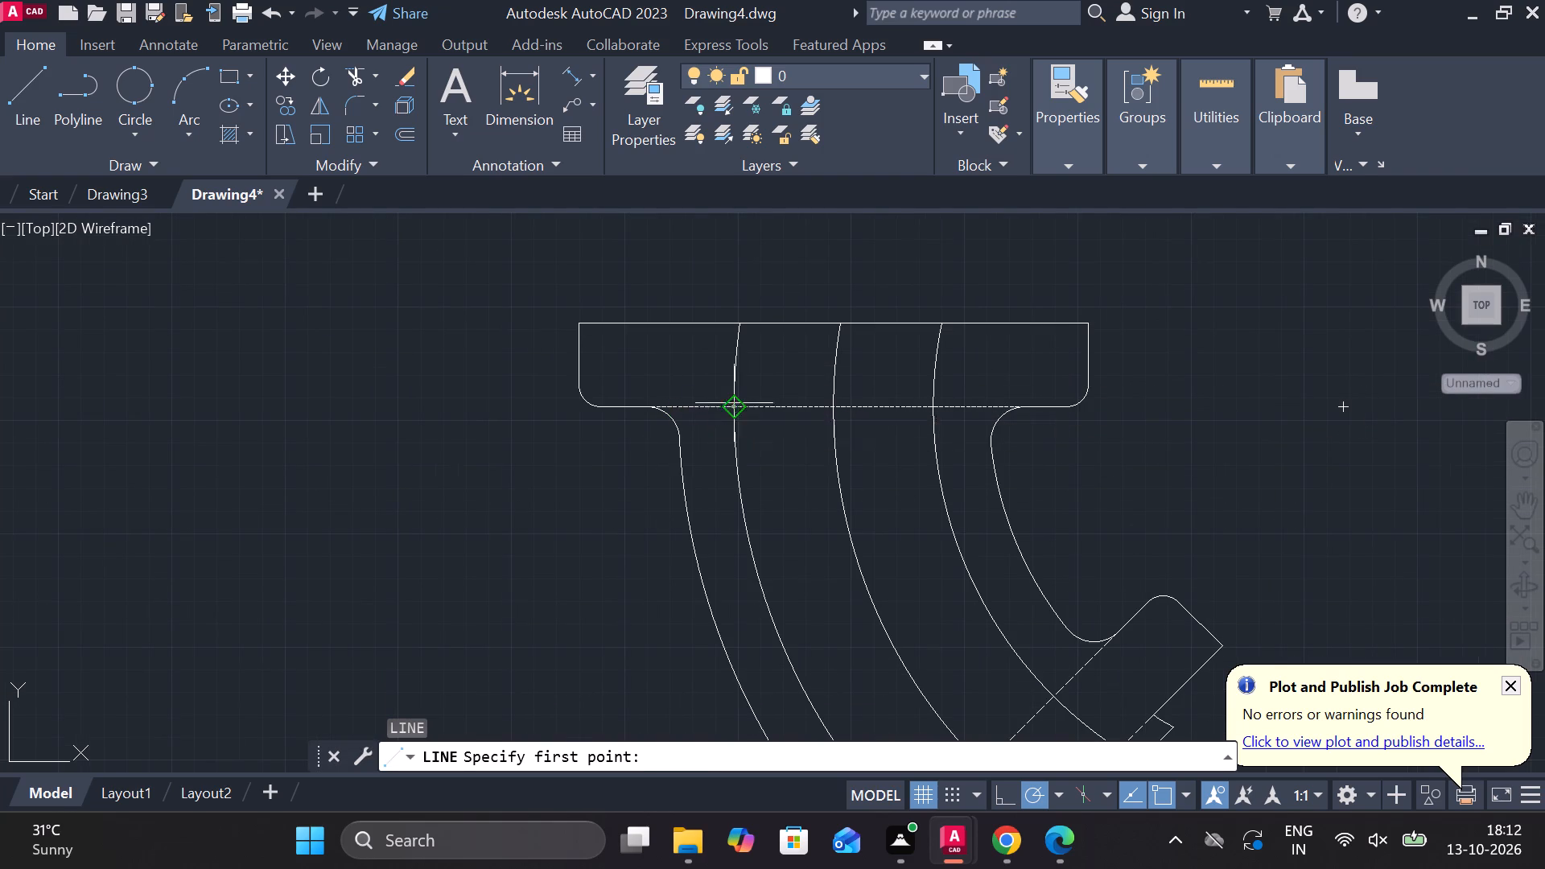
pyautogui.click(745, 262)
pyautogui.press('Escape')
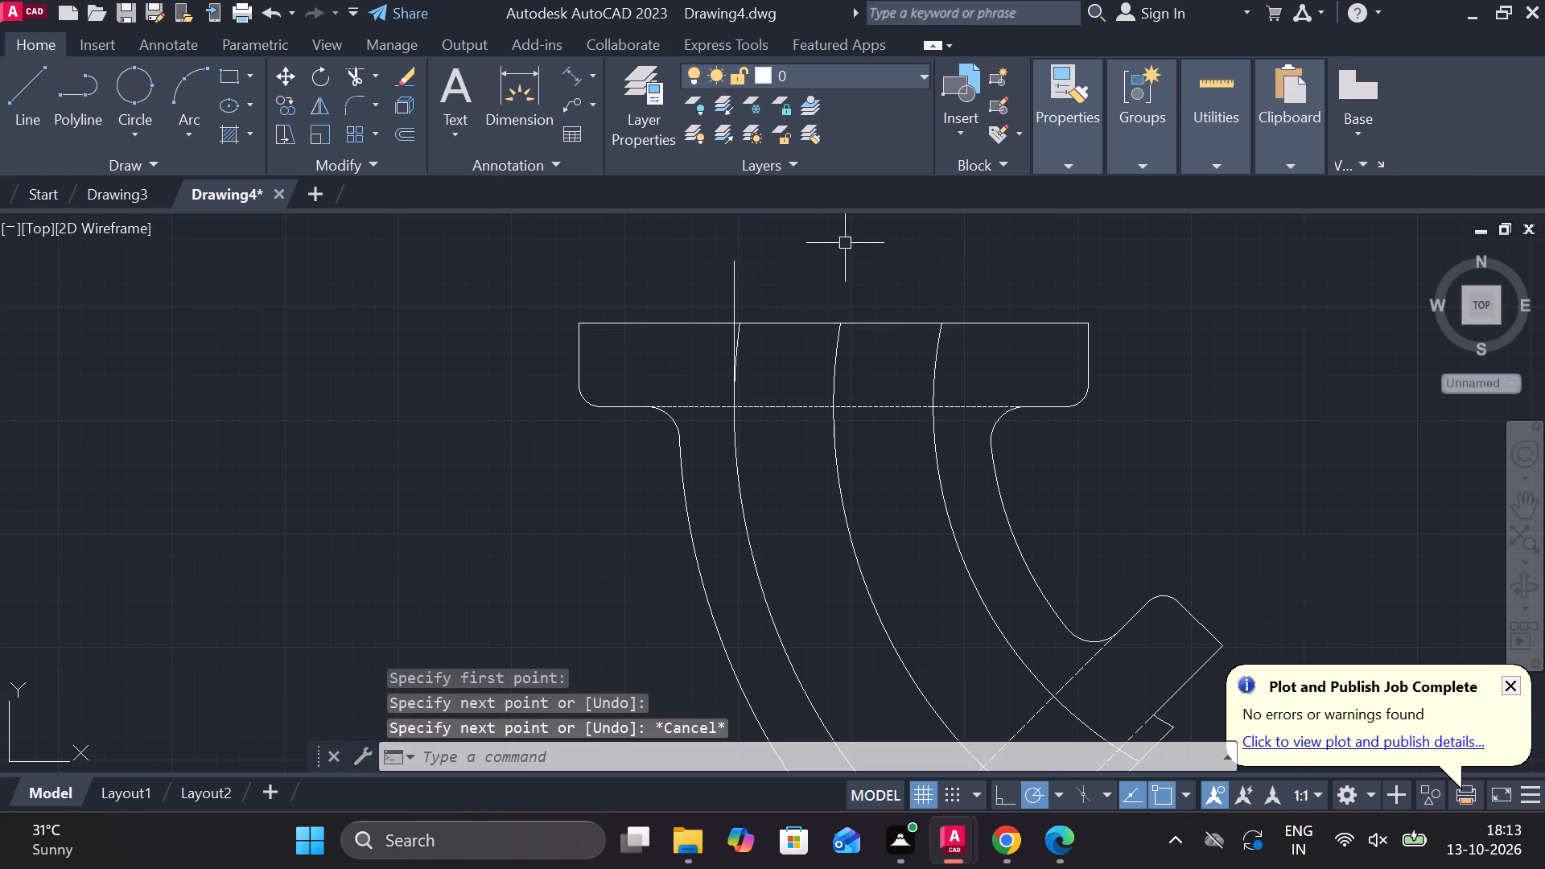
pyautogui.press('space')
pyautogui.moveTo(929, 409); pyautogui.dragTo(933, 394)
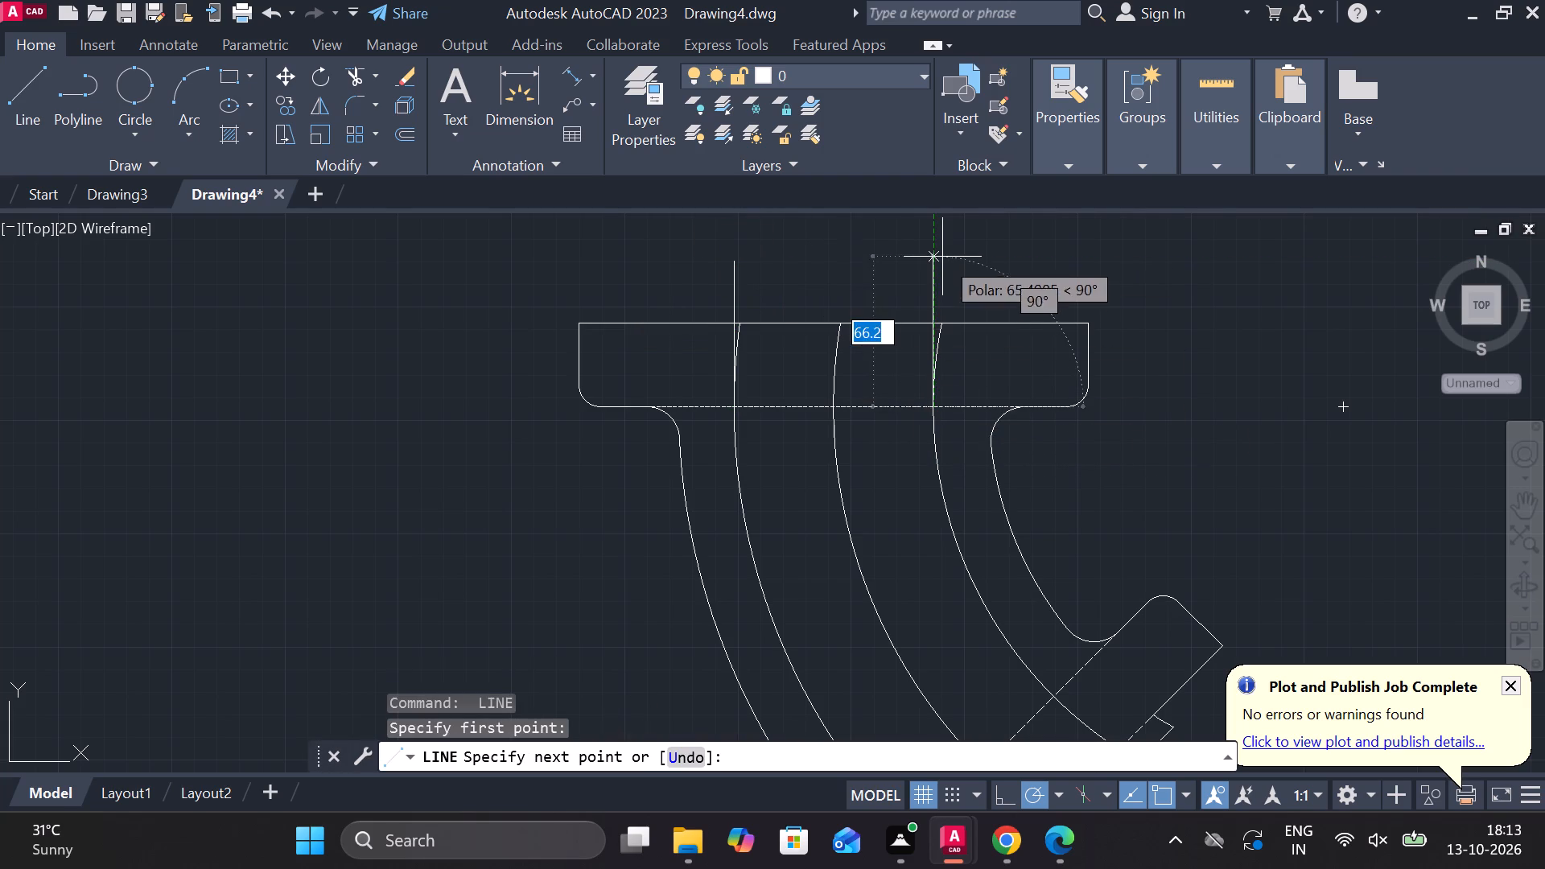
pyautogui.click(942, 257)
pyautogui.press('Escape')
# Trim the curved ends of the two outermost inner arcs inside the upper rectangle, leaving the vertical lines.
pyautogui.write('tr')
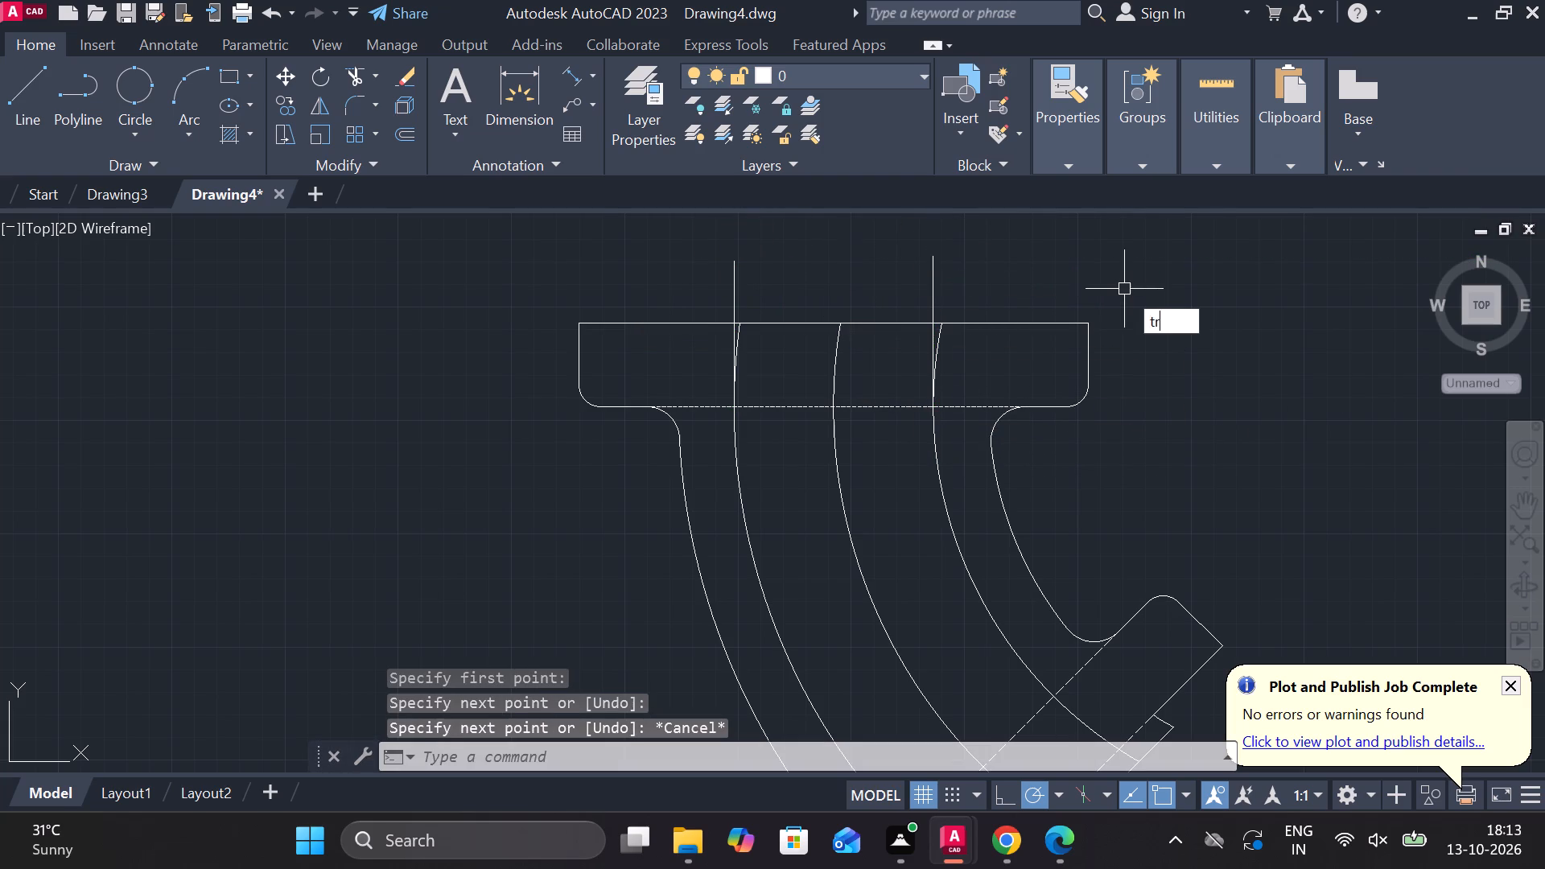
pyautogui.press('space')
pyautogui.scroll(2, 951, 312)
pyautogui.click(925, 376)
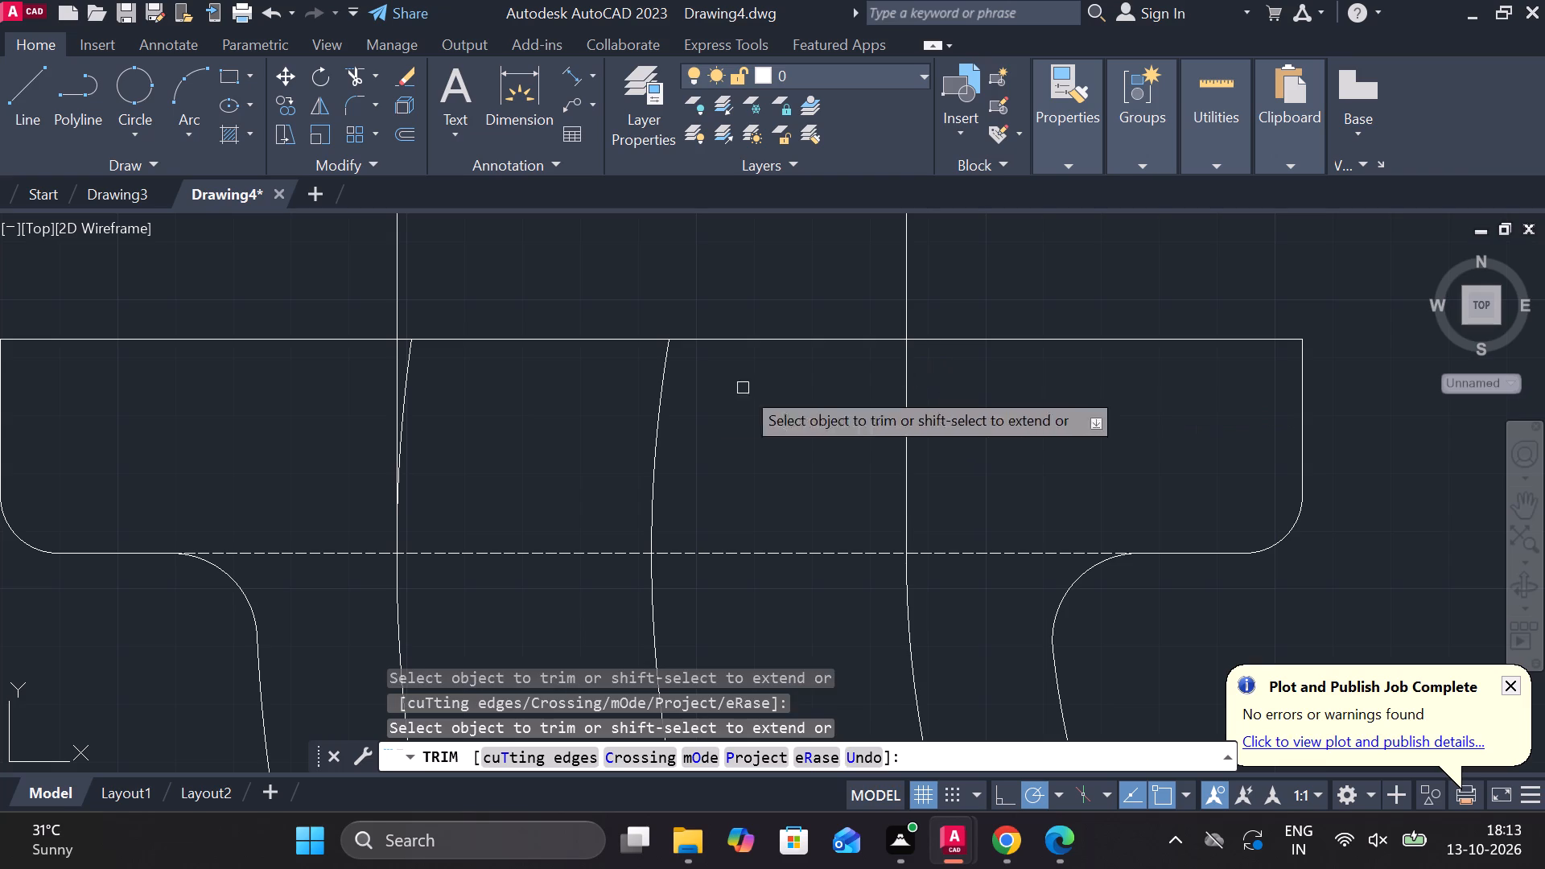
pyautogui.click(406, 369)
pyautogui.scroll(-2, 514, 393)
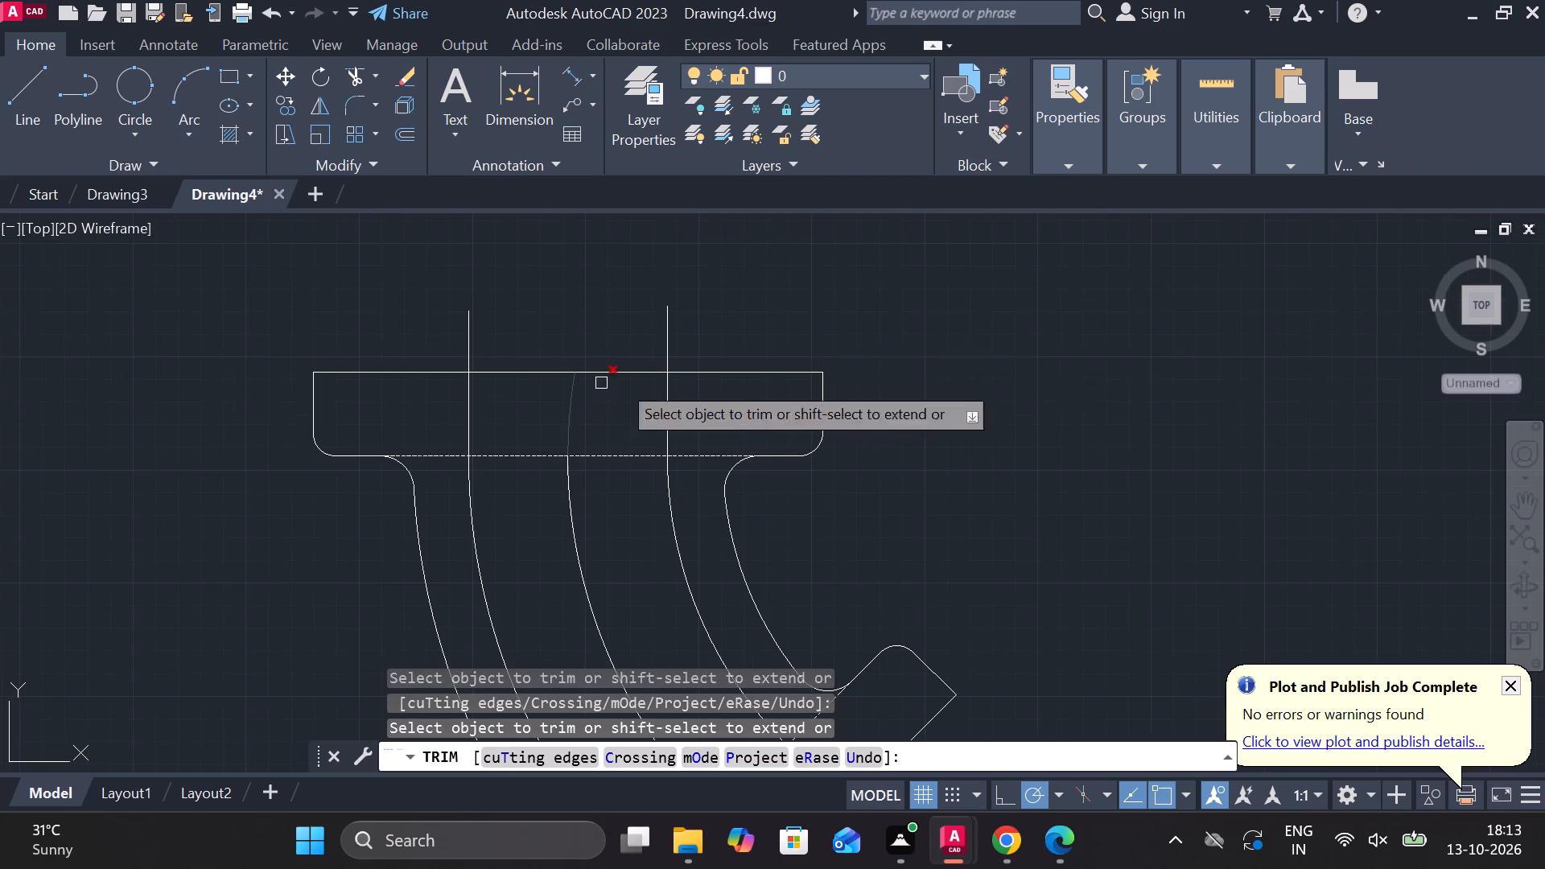
pyautogui.press('Escape')
# Trim the parts of the two vertical lines that stick out above the rectangle's top edge.
pyautogui.write('tr')
pyautogui.press('space')
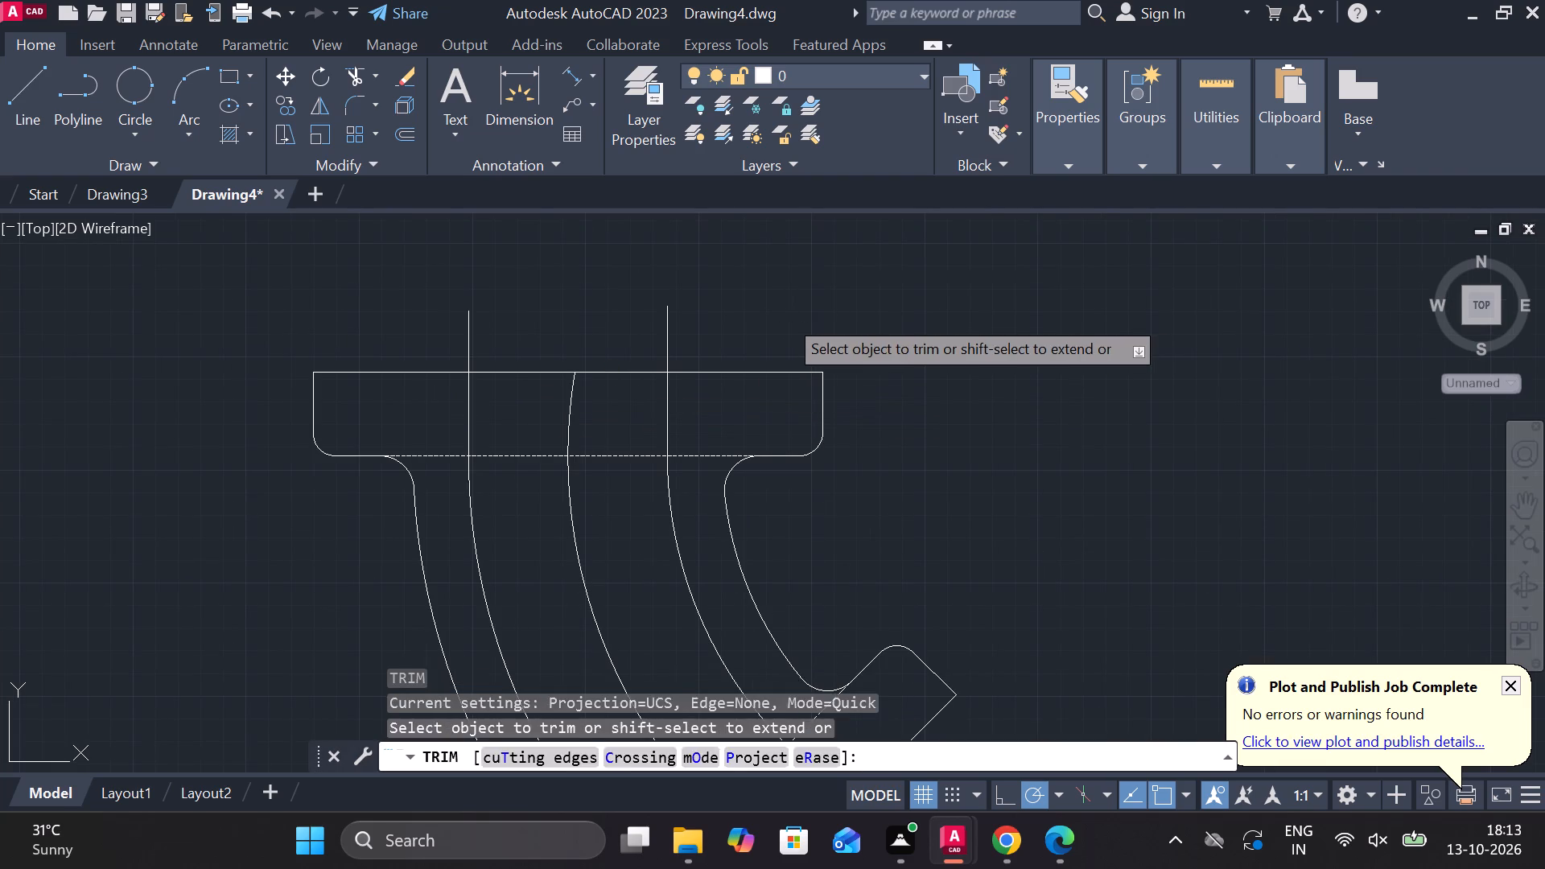
pyautogui.click(785, 316)
pyautogui.moveTo(780, 316); pyautogui.dragTo(536, 315)
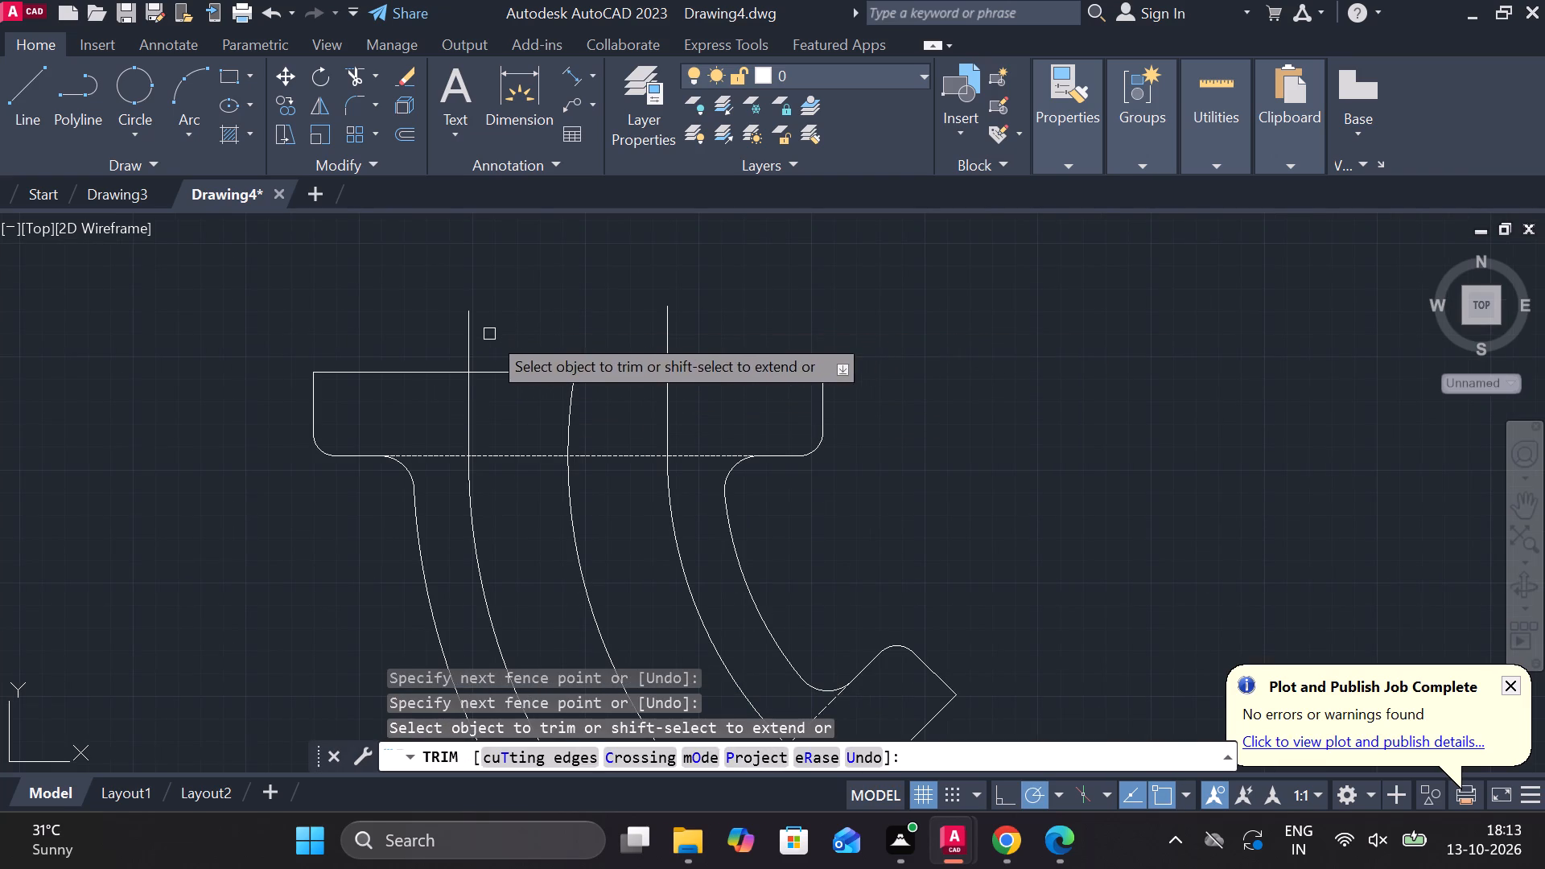
pyautogui.click(468, 329)
pyautogui.click(665, 327)
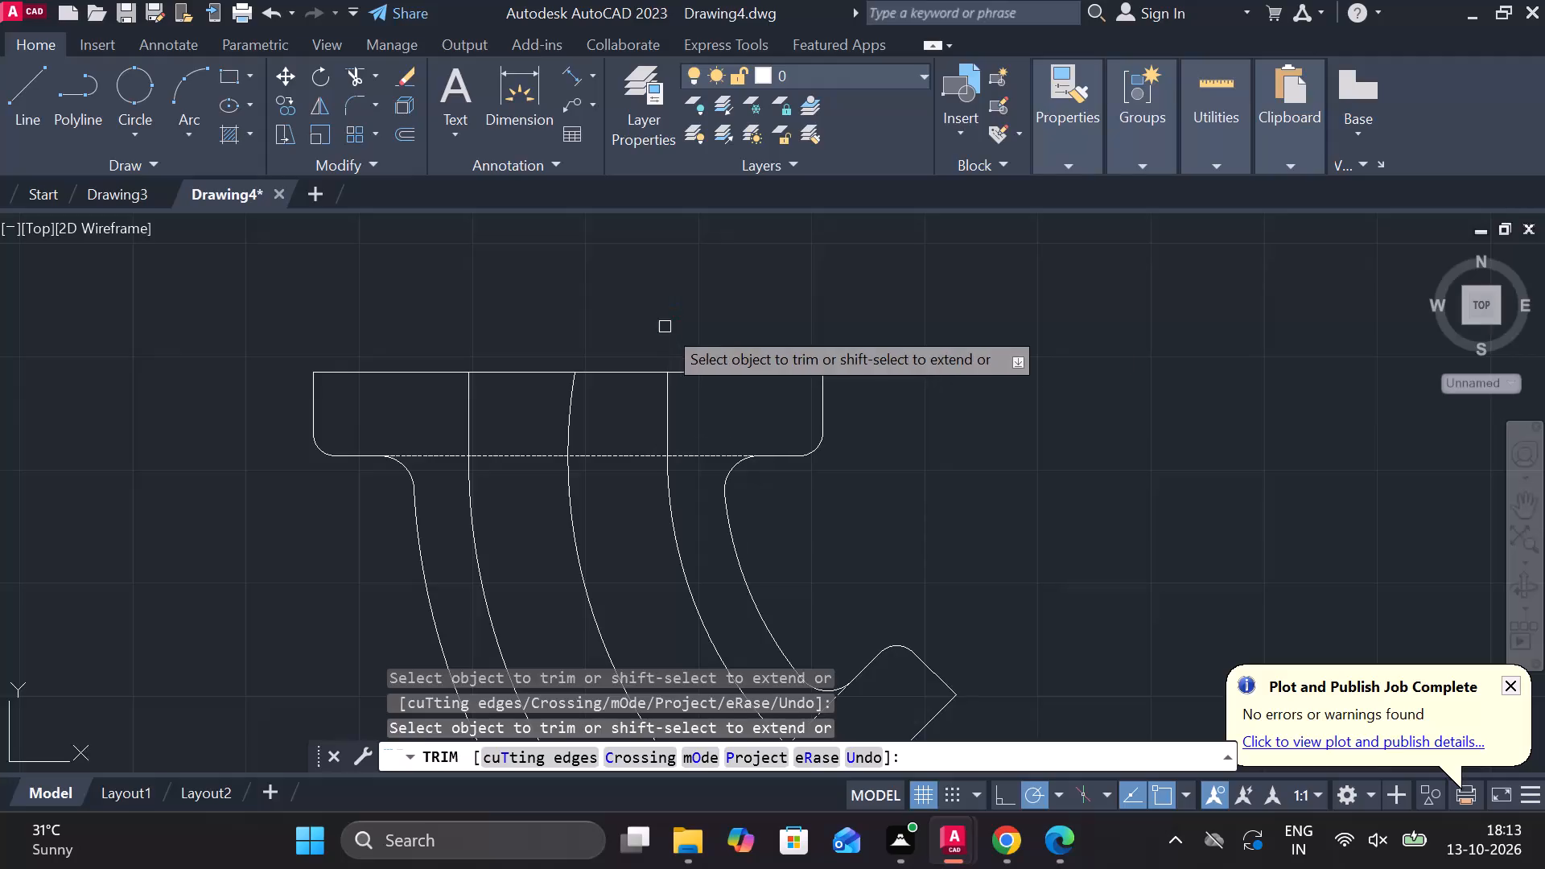
pyautogui.scroll(-2, 888, 303)
pyautogui.scroll(1, 938, 414)
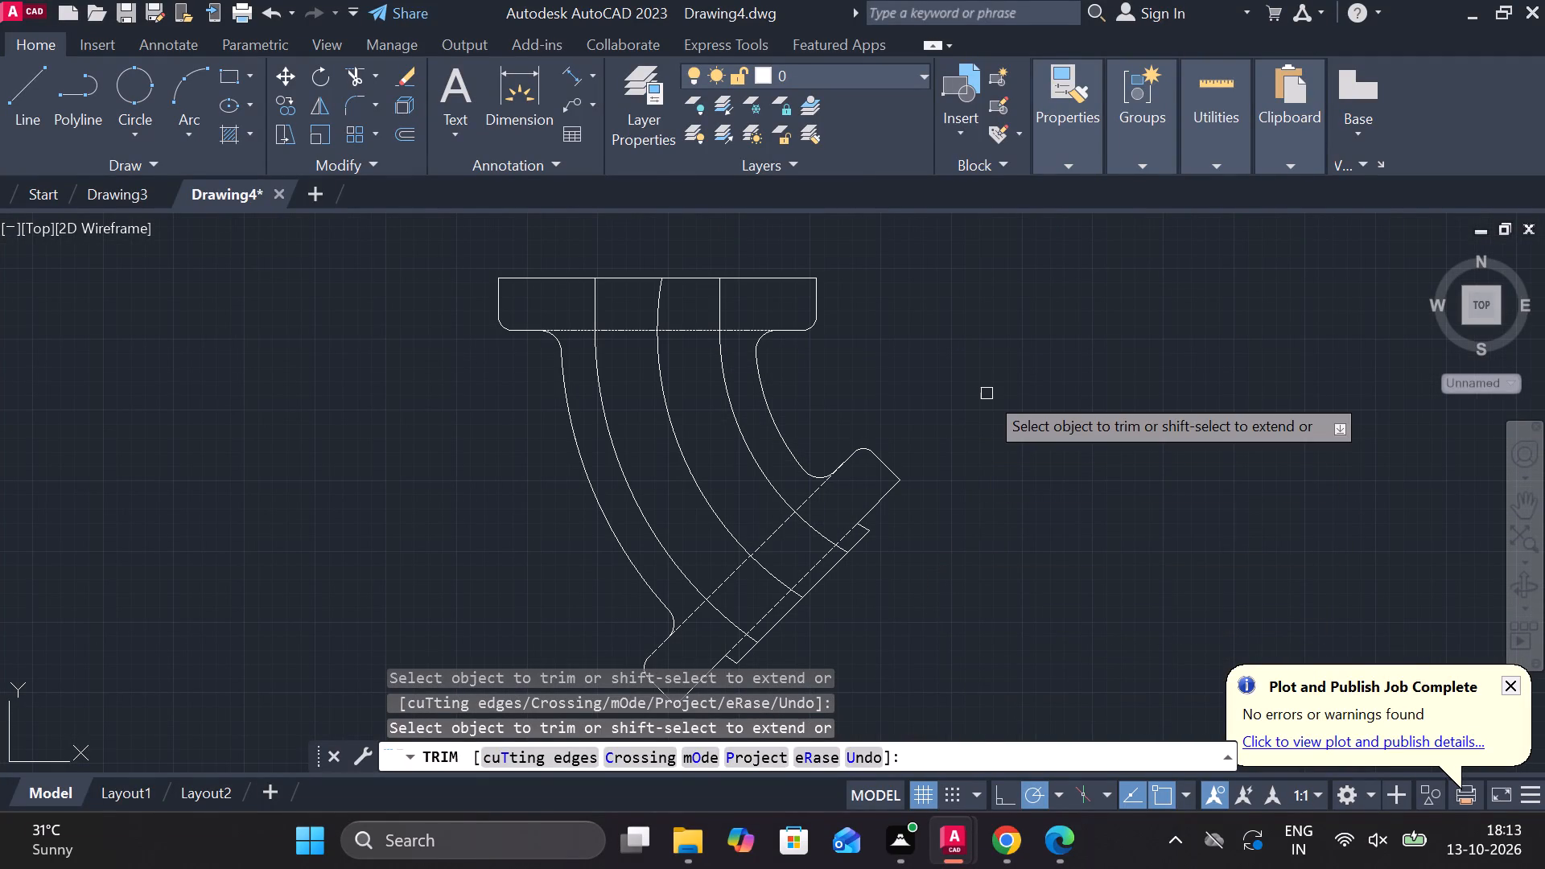
pyautogui.press('Escape')
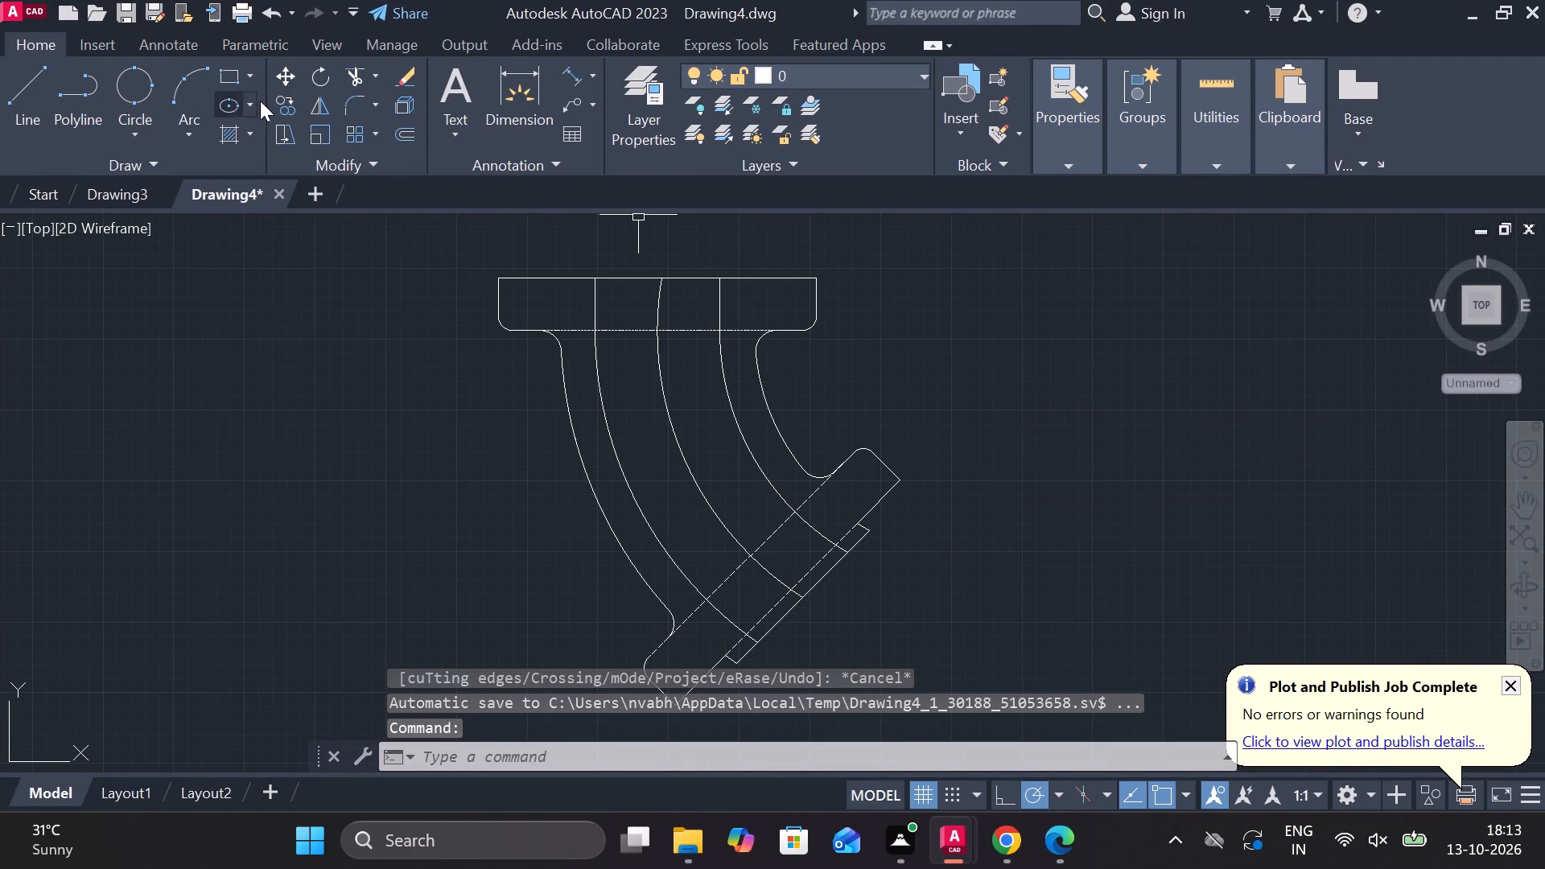
# Start an ANSI32 hatch in the rectangle's left end, the outer curved wall and the diagonal strip's lower end.
pyautogui.doubleClick(228, 142)
pyautogui.doubleClick(228, 138)
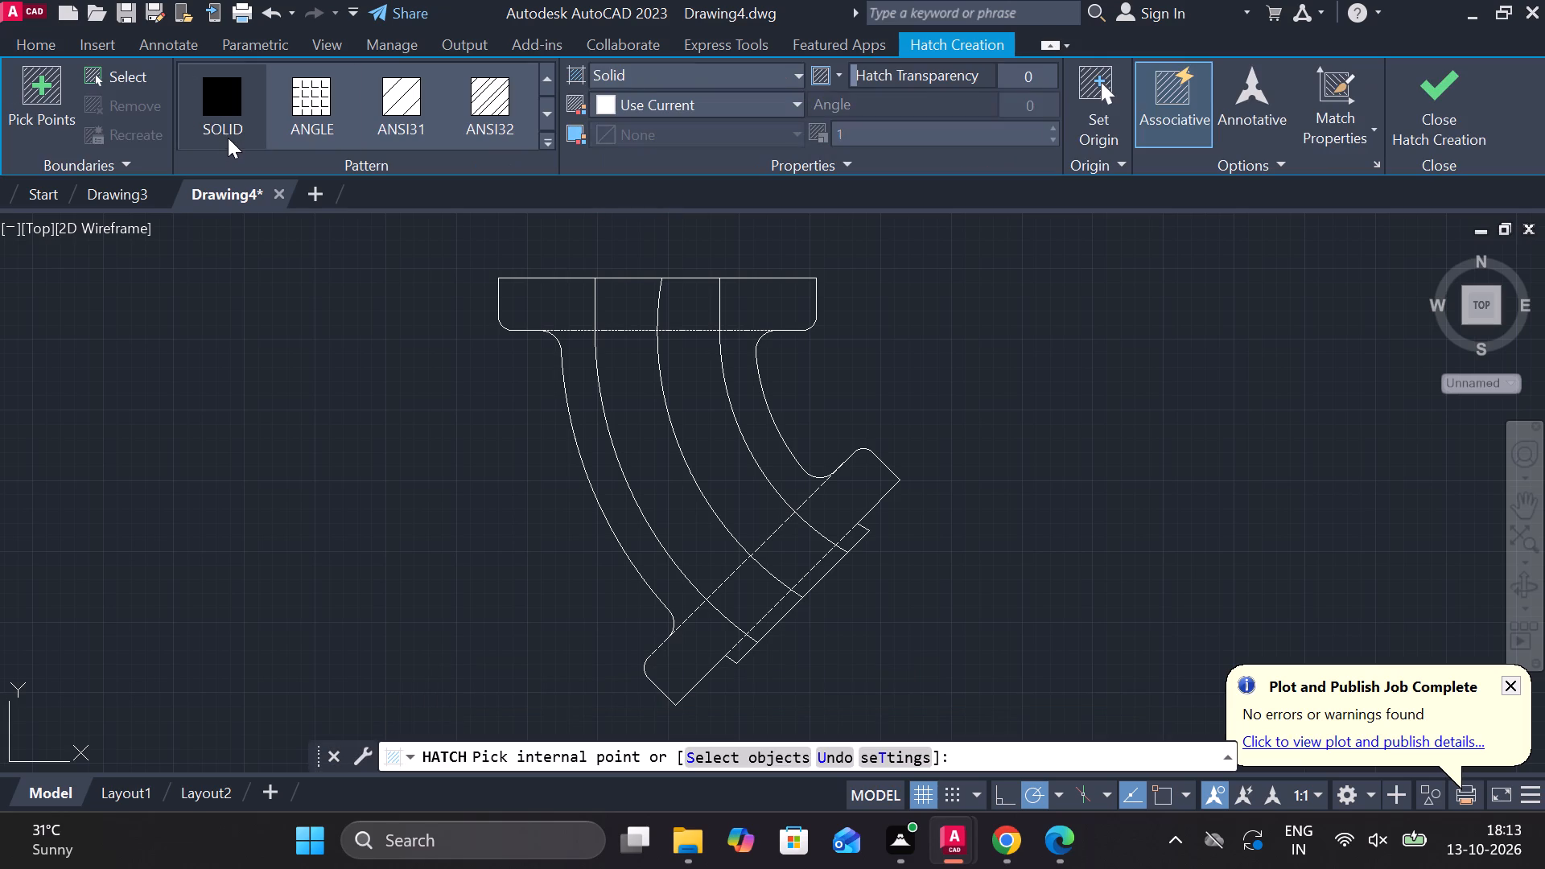
pyautogui.click(516, 105)
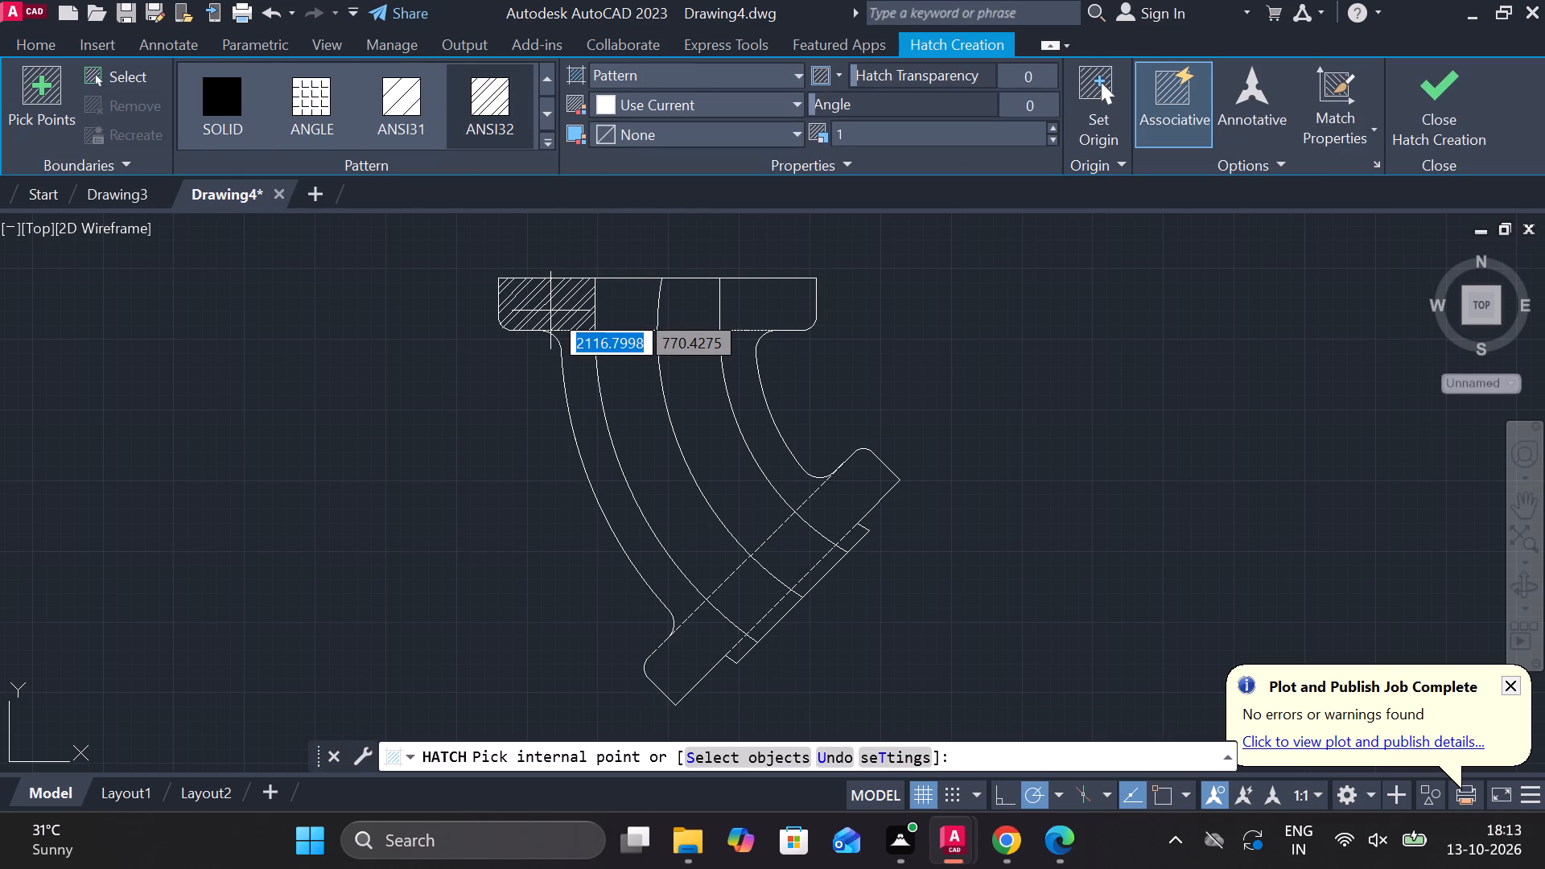
pyautogui.doubleClick(550, 311)
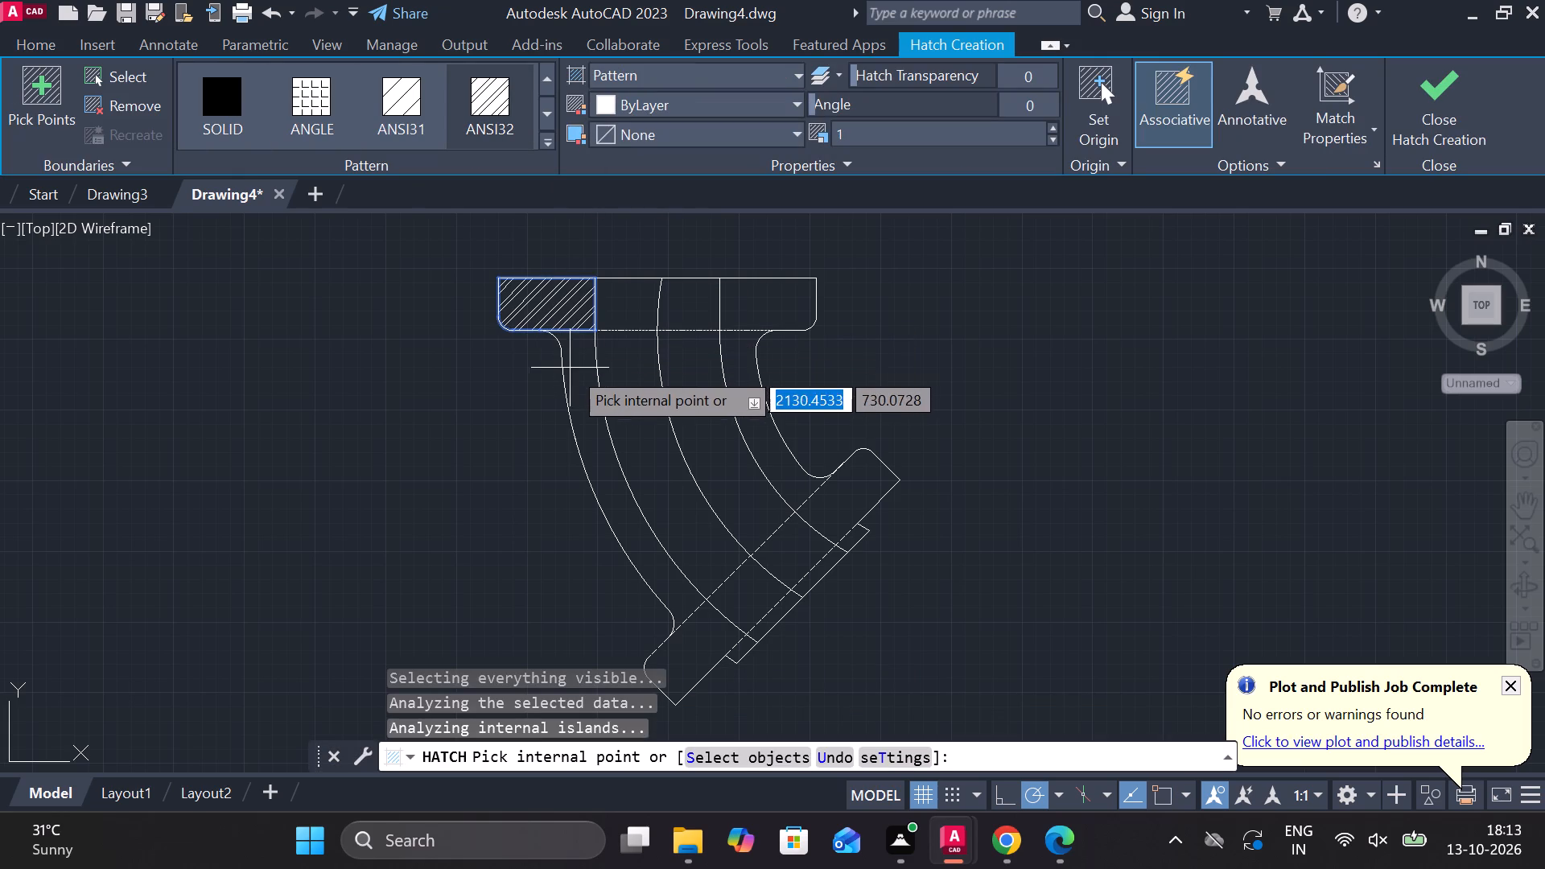
pyautogui.click(586, 379)
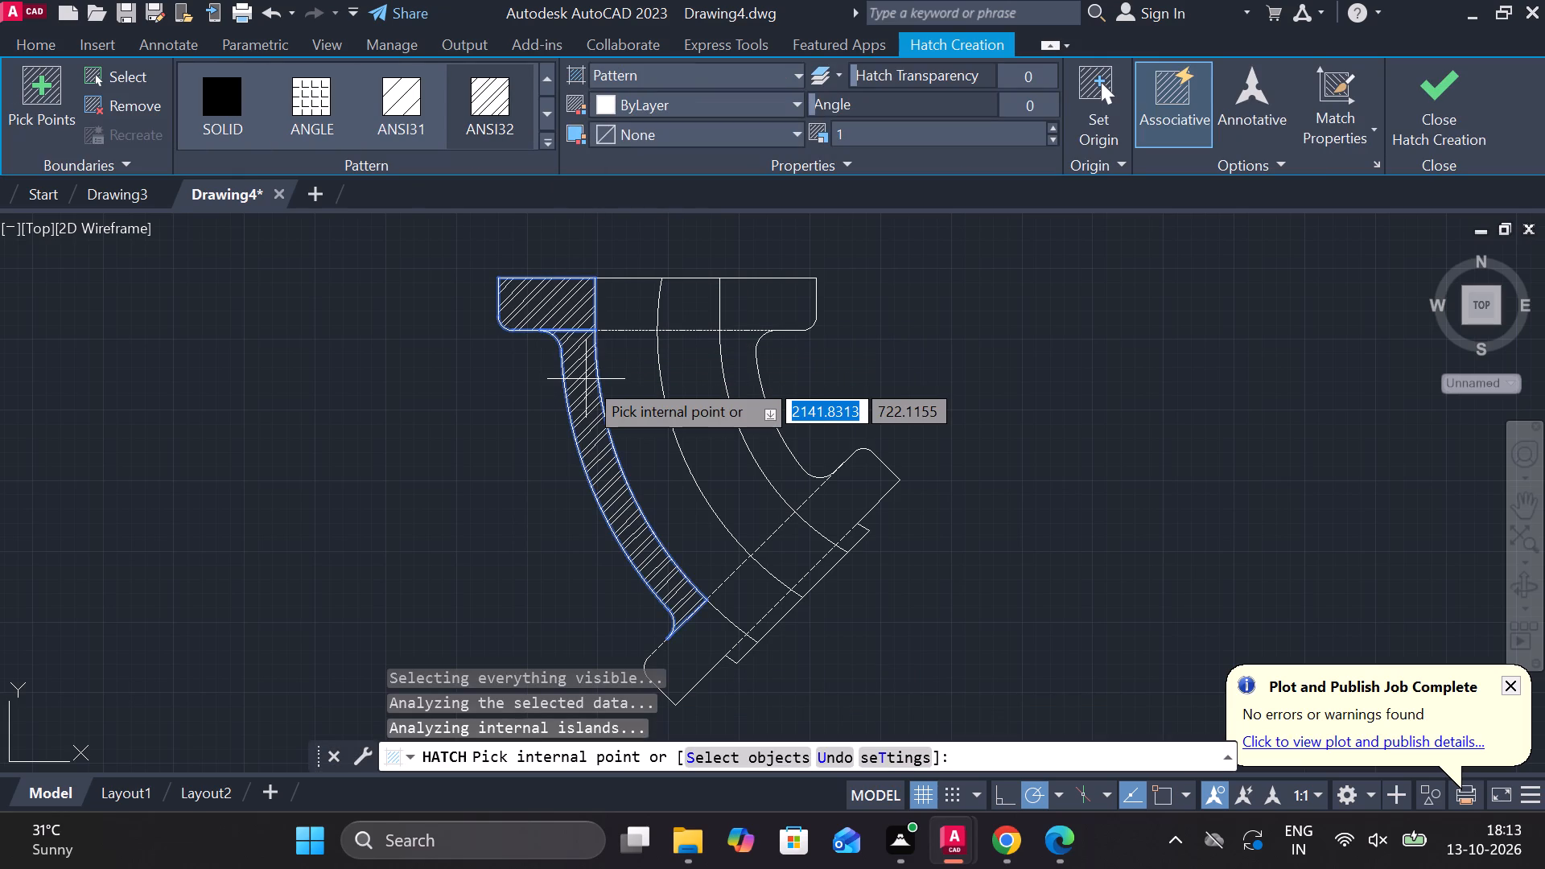
pyautogui.click(690, 657)
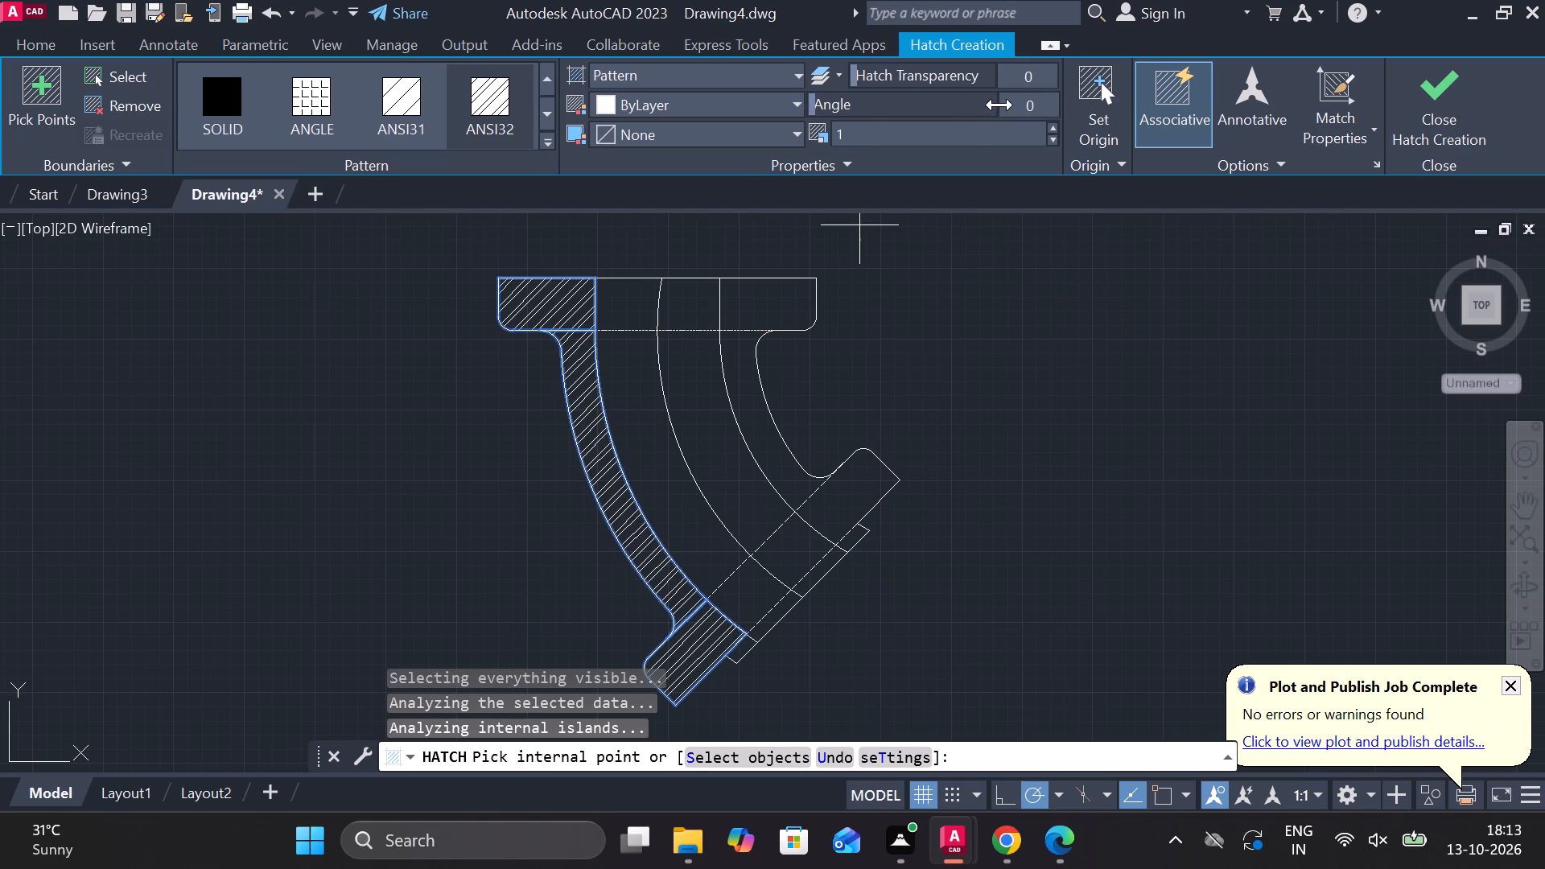
# Set the hatch angle to 37.
pyautogui.click(1044, 108)
pyautogui.moveTo(917, 104); pyautogui.dragTo(920, 104)
pyautogui.moveTo(920, 104); pyautogui.dragTo(988, 104)
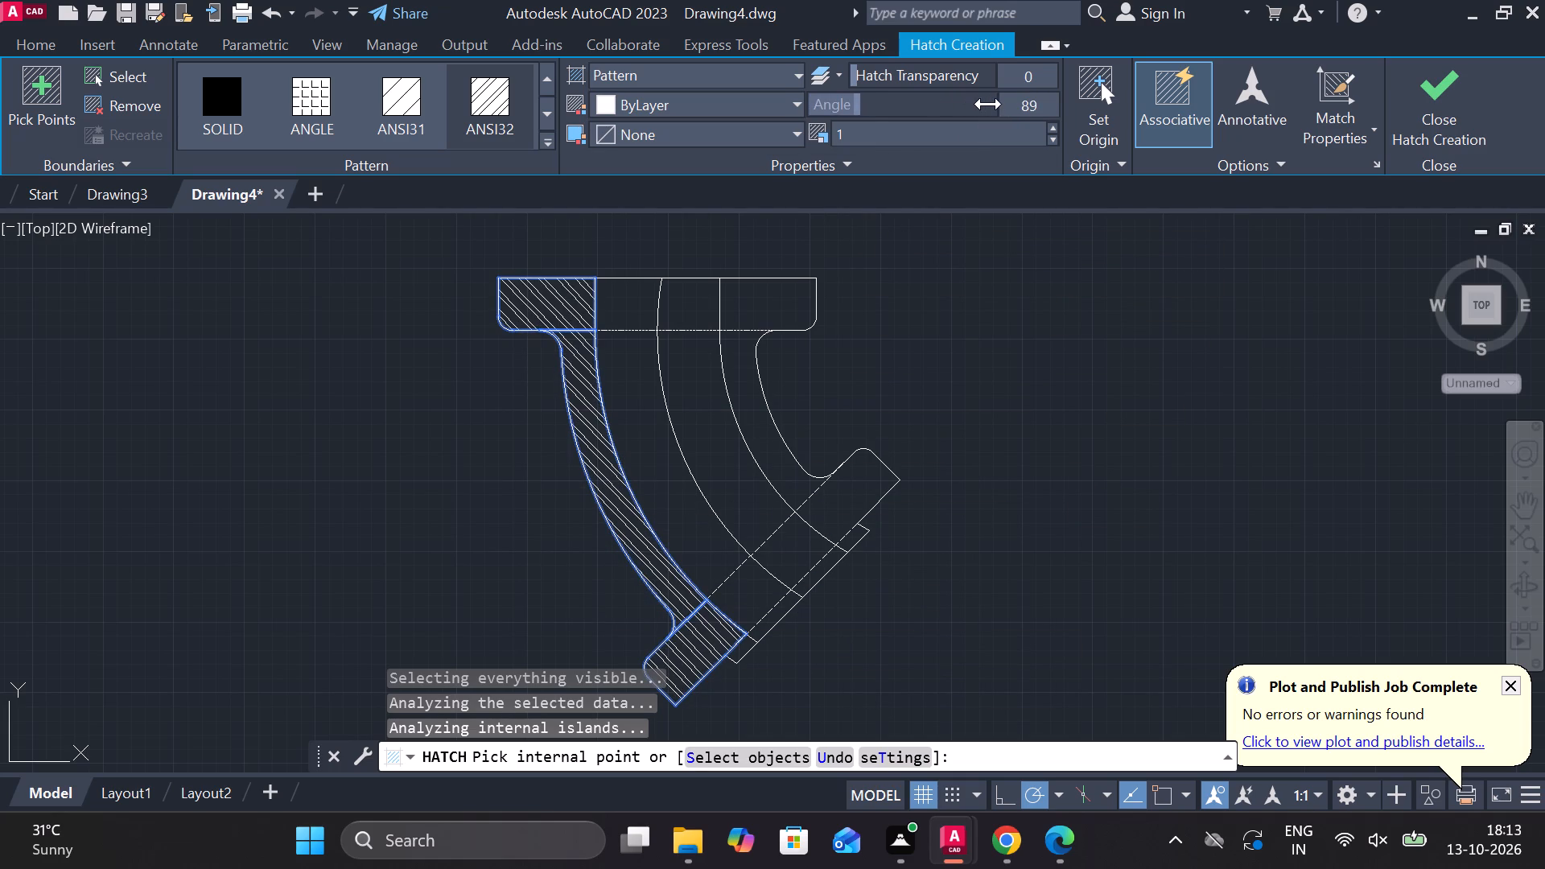
pyautogui.moveTo(988, 104); pyautogui.dragTo(915, 102)
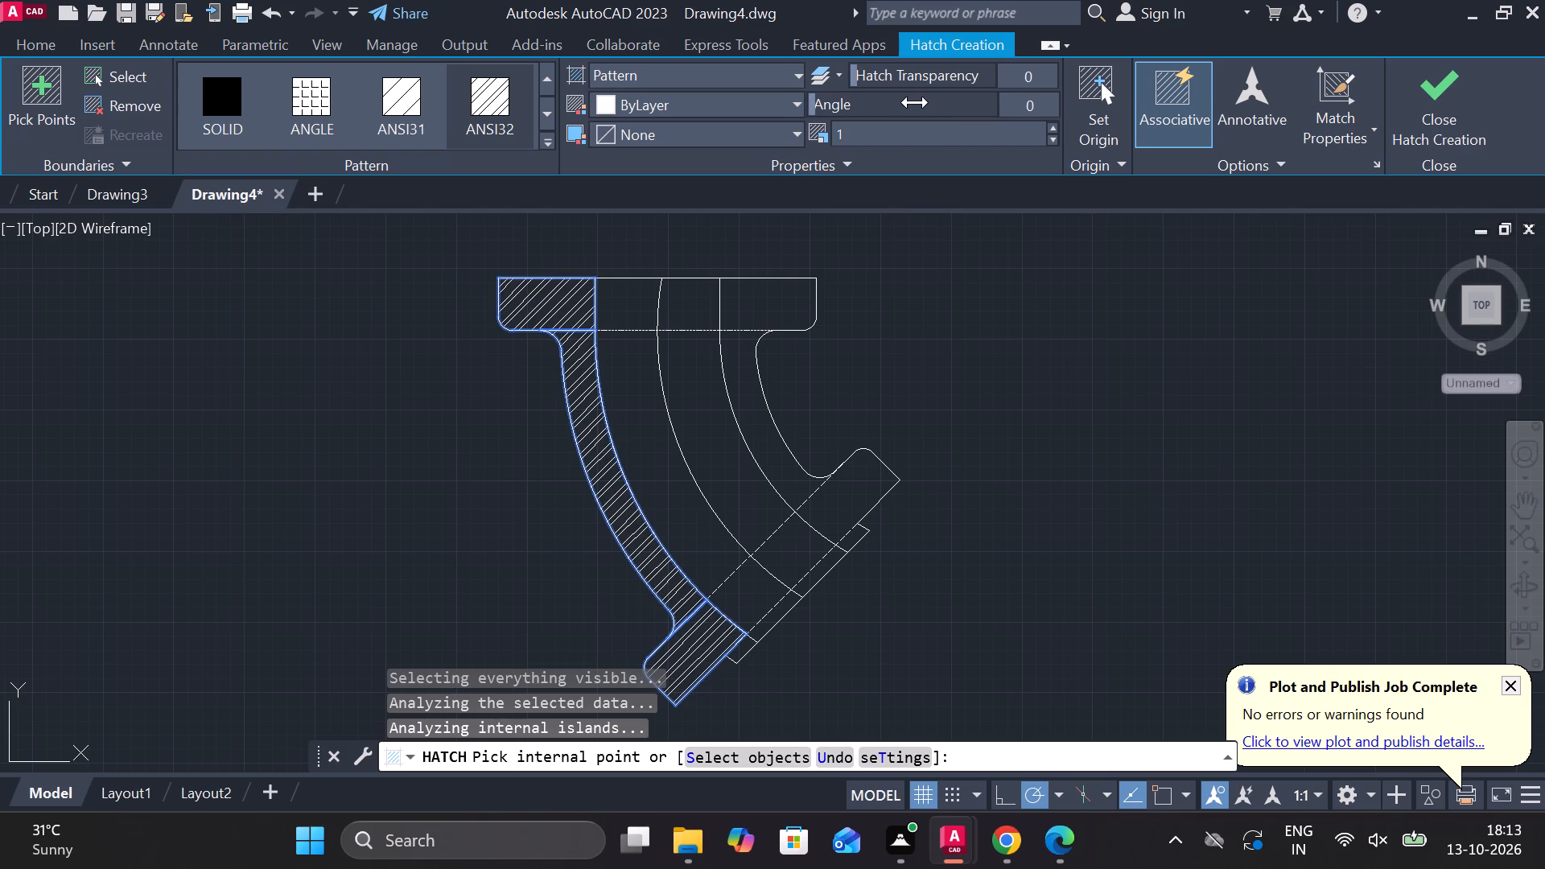
pyautogui.moveTo(915, 102); pyautogui.dragTo(941, 106)
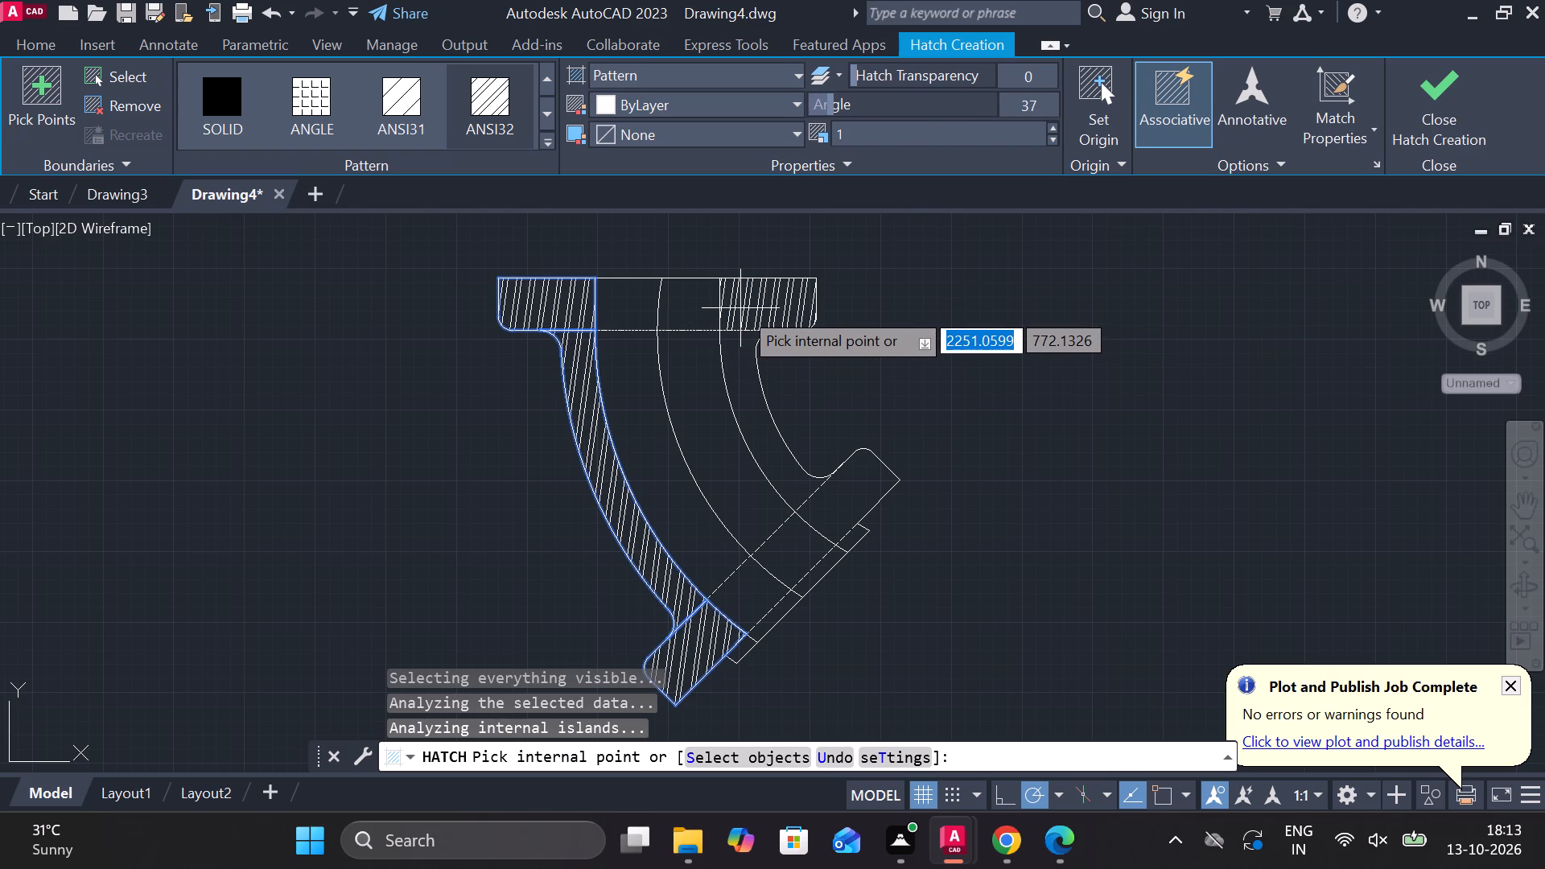
# Add the rectangle's right end, the inner curved wall and the diagonal strip's upper end to the hatch and finish it.
pyautogui.click(740, 308)
pyautogui.click(740, 405)
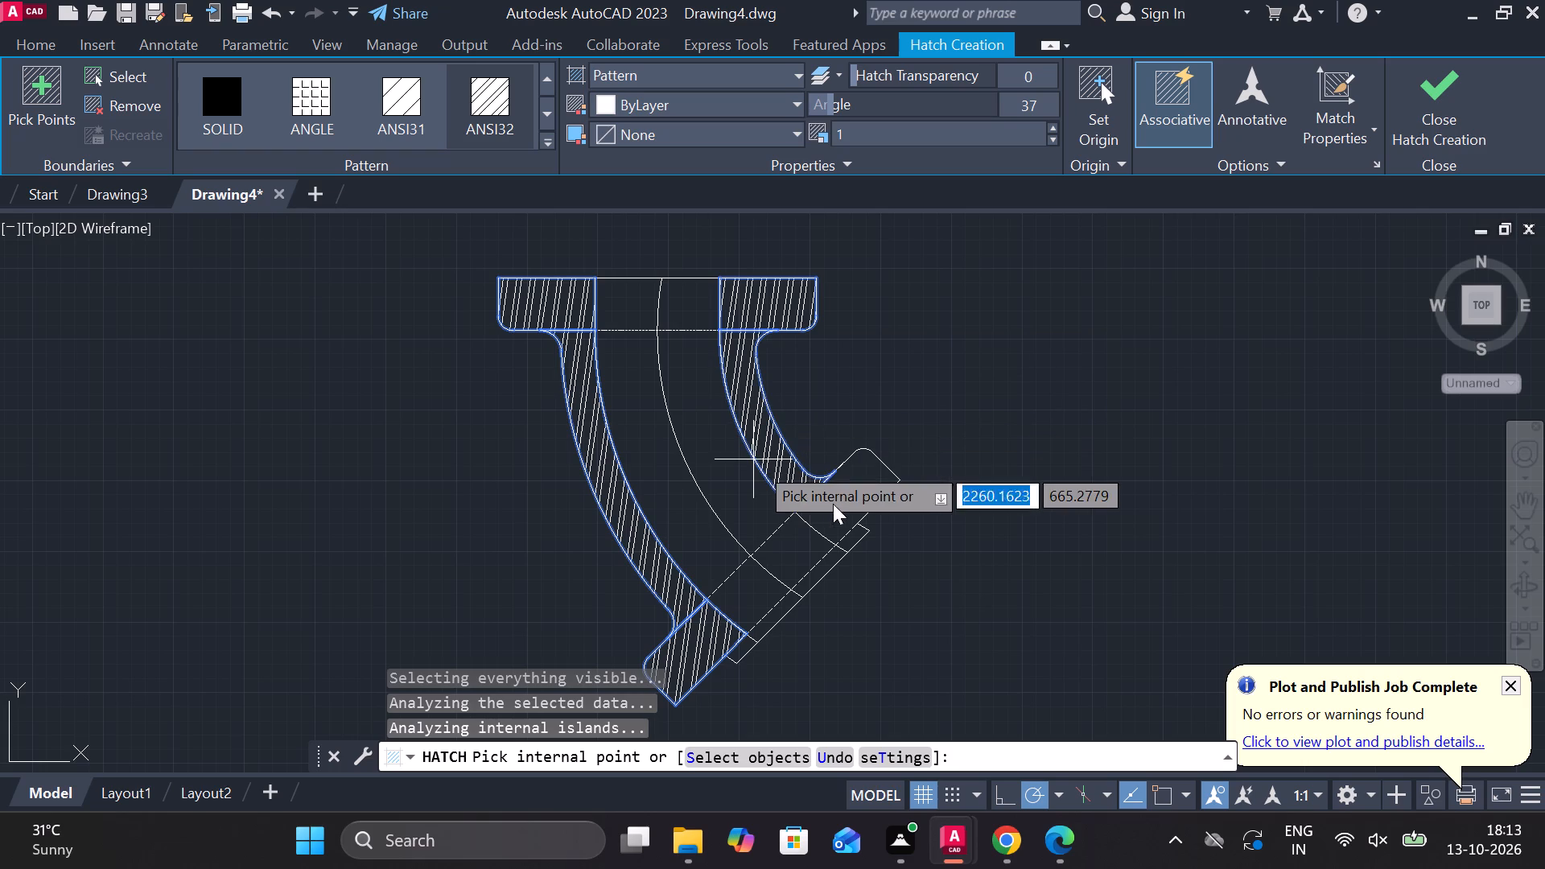
pyautogui.click(840, 506)
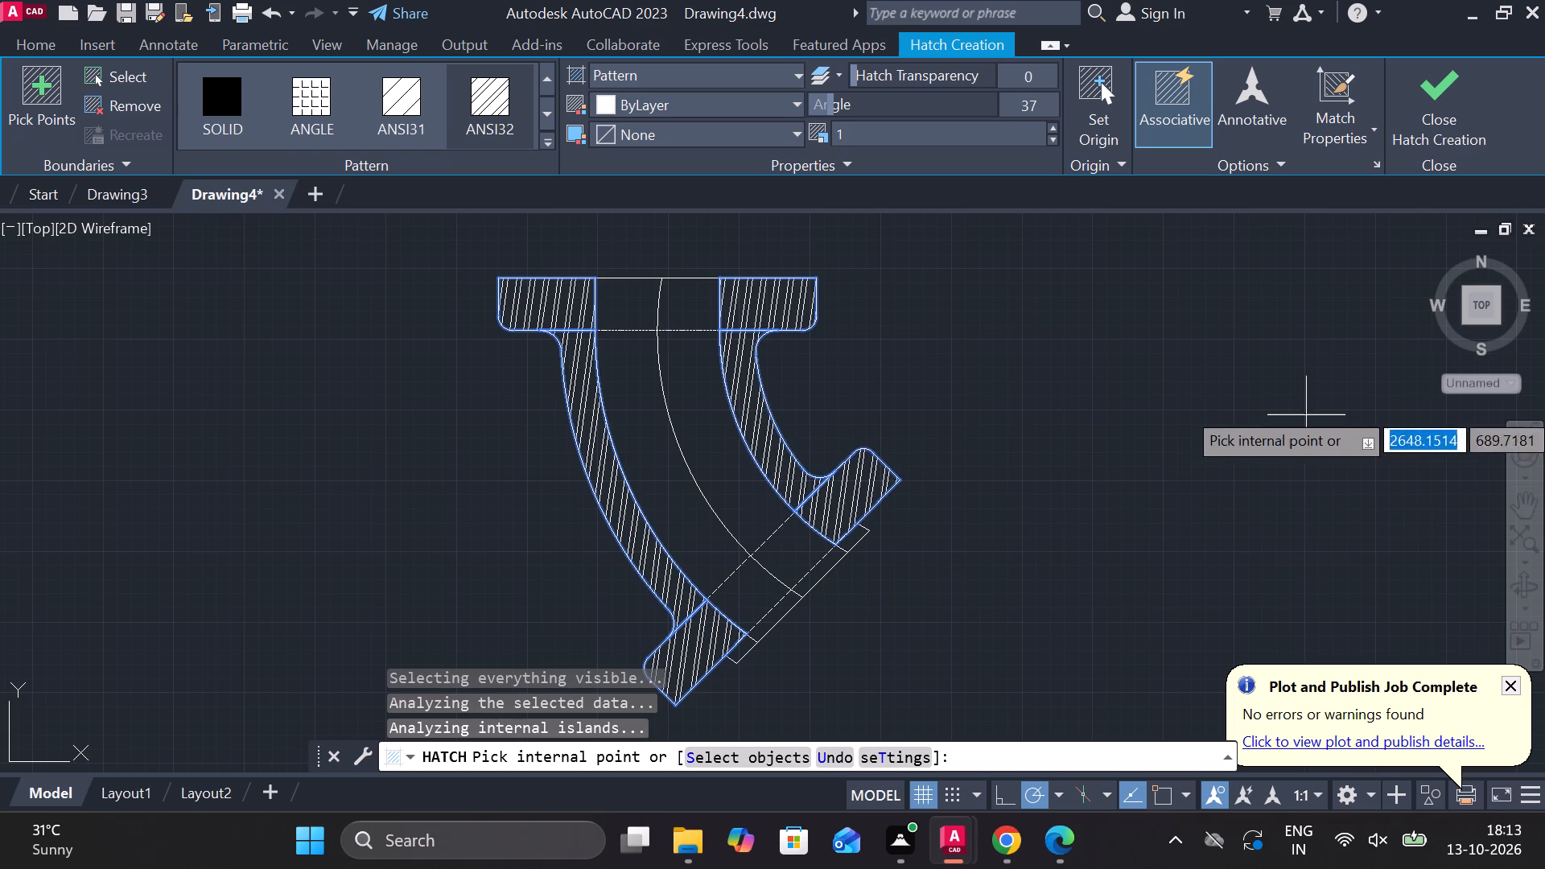
pyautogui.click(1451, 127)
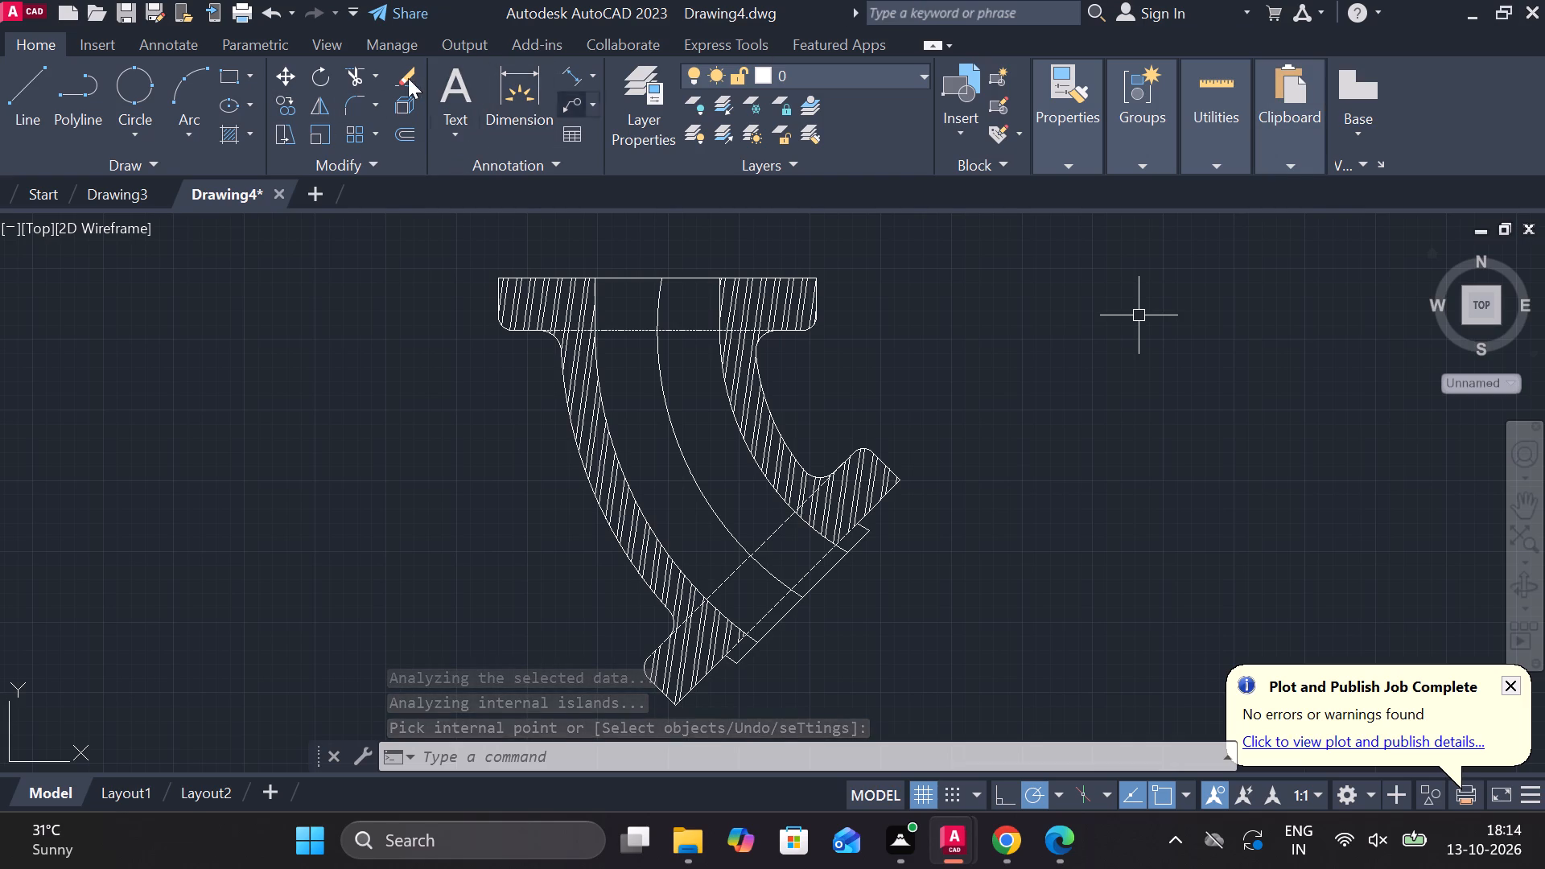
# Add an aligned dimension for the full width of the upper rectangle, placed above its top edge.
pyautogui.click(579, 72)
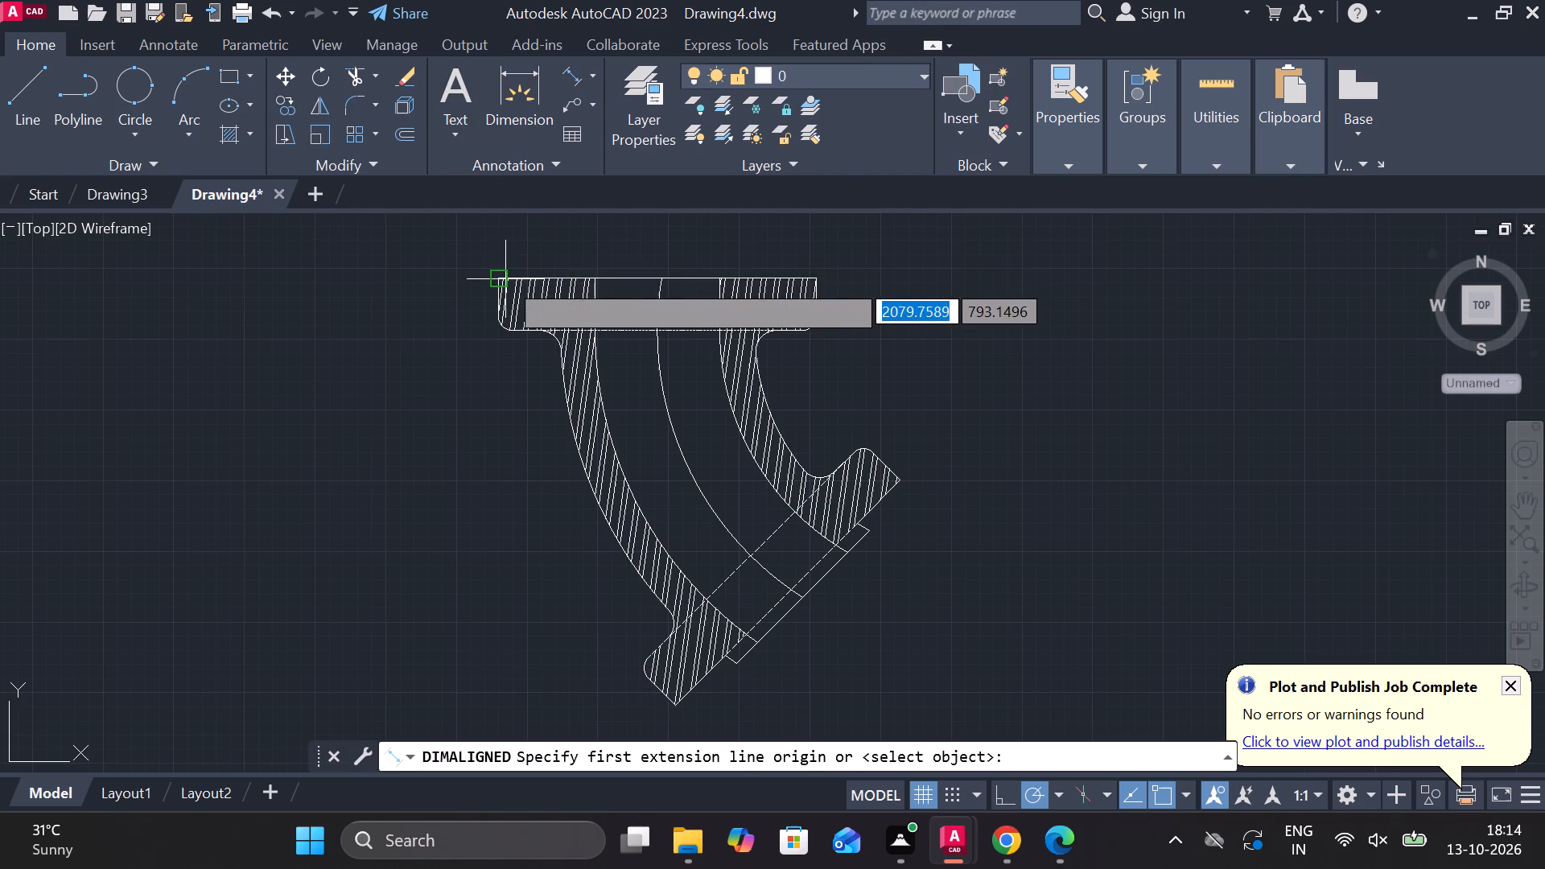
pyautogui.moveTo(505, 279); pyautogui.dragTo(515, 279)
pyautogui.click(813, 285)
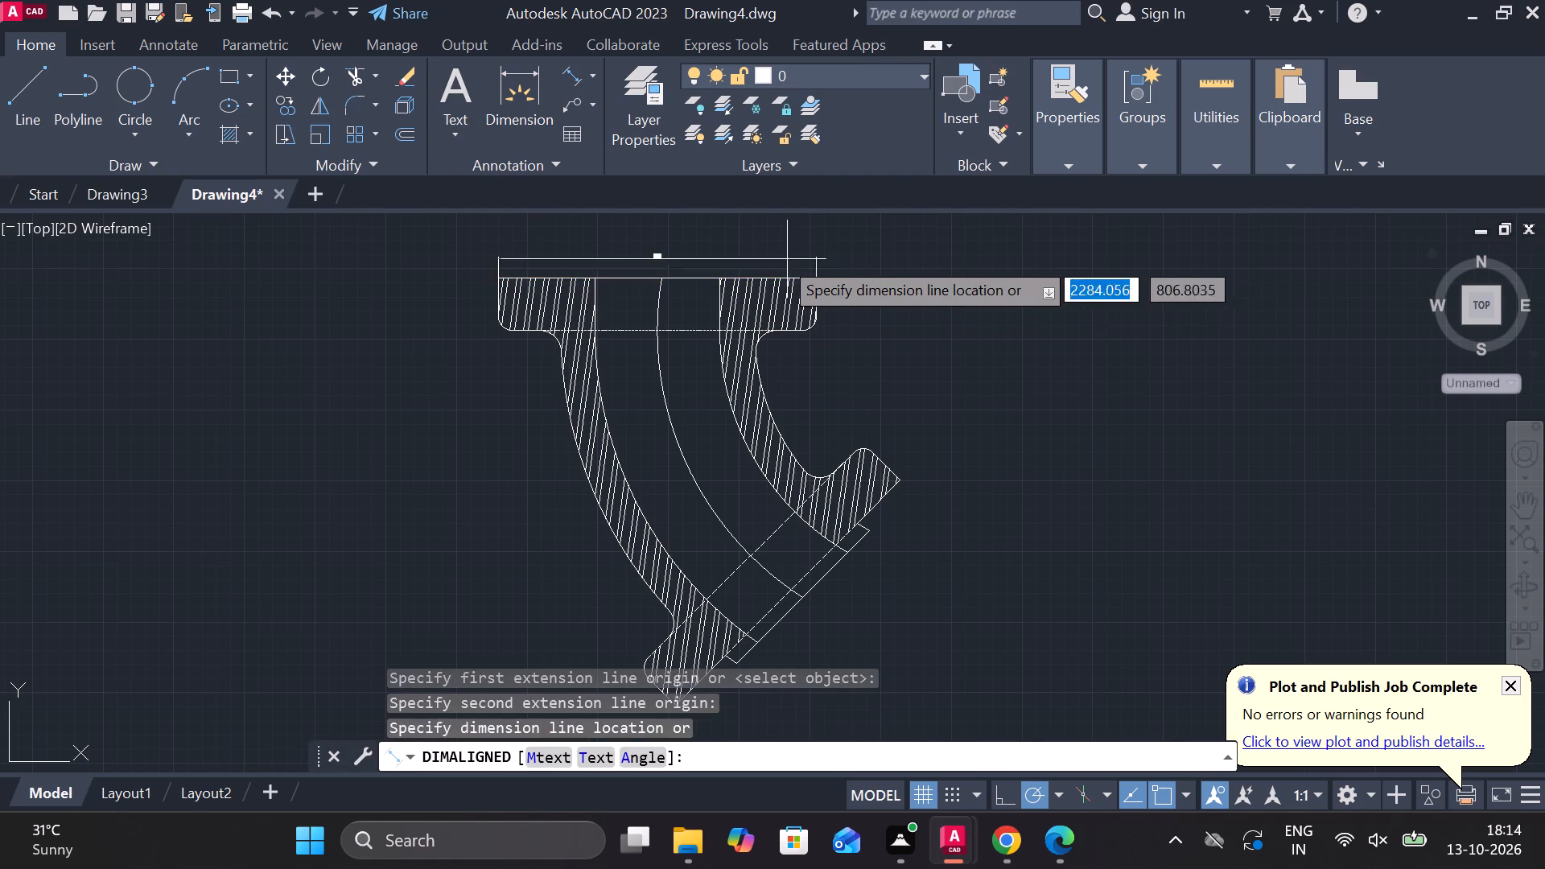
pyautogui.scroll(1, 734, 252)
pyautogui.moveTo(739, 247); pyautogui.dragTo(787, 335, button='middle')
pyautogui.click(730, 293)
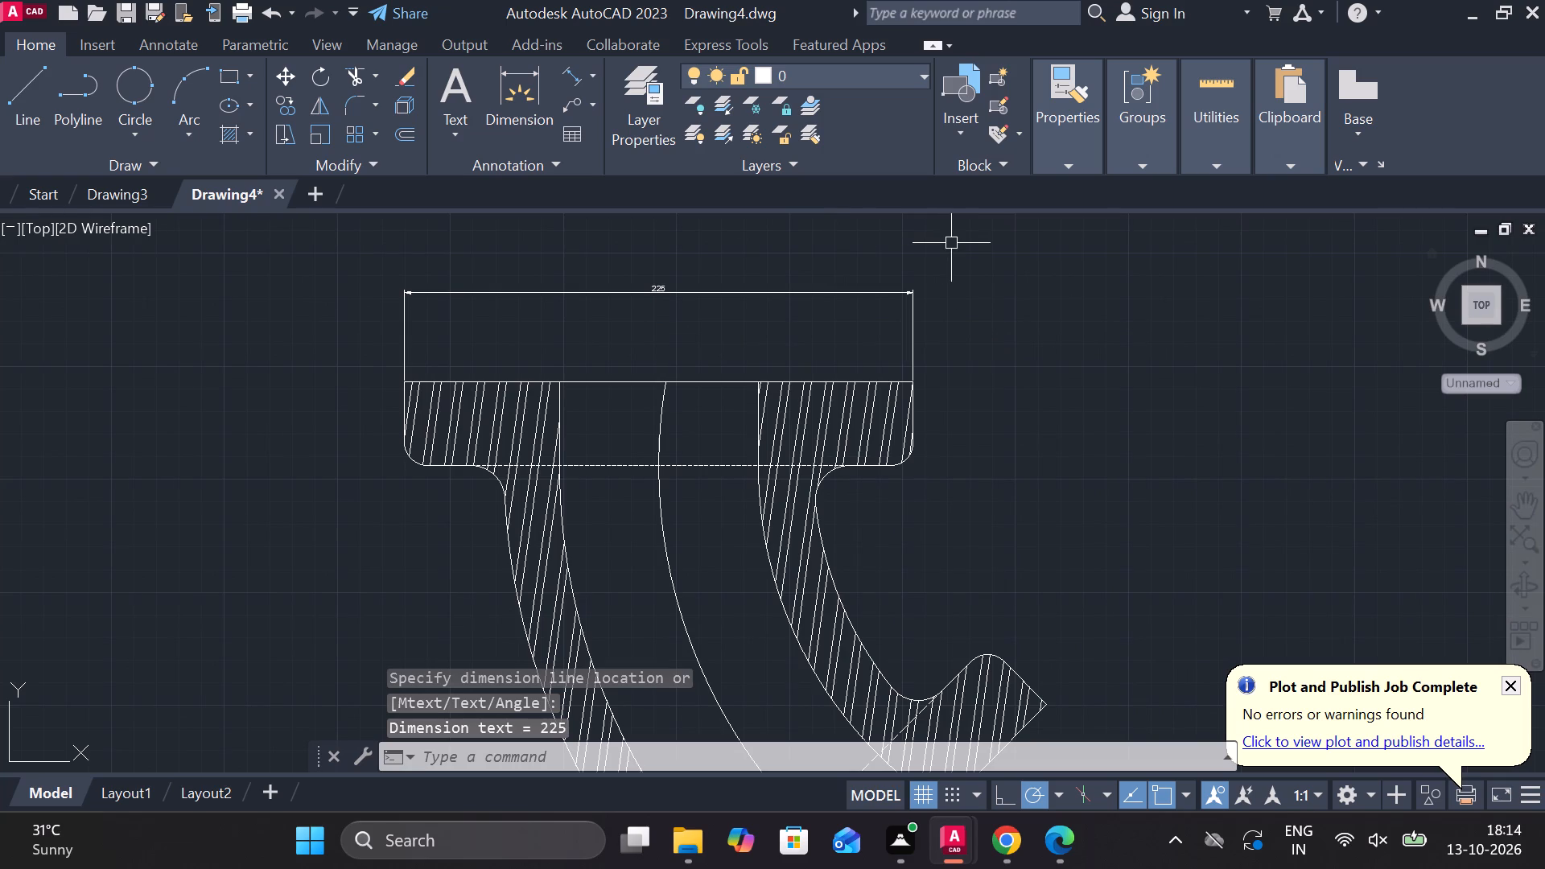
pyautogui.press('f')
pyautogui.press('Escape')
# Modify the ISO-25 dimension style to text height 6 and arrow size 3, and set it current.
pyautogui.write('d')
pyautogui.press('space')
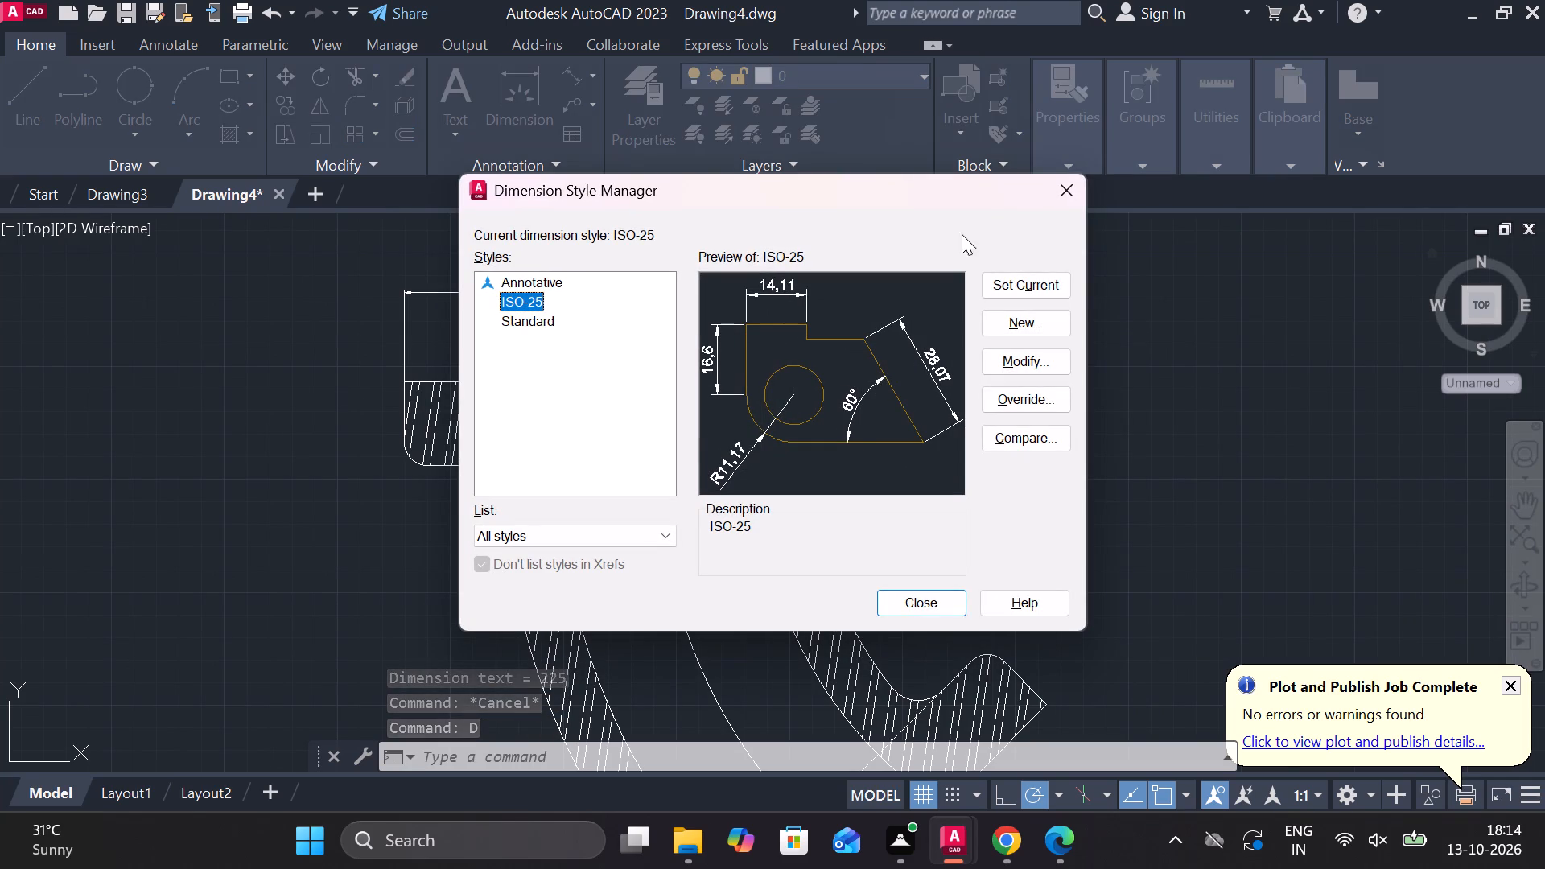
pyautogui.click(1044, 366)
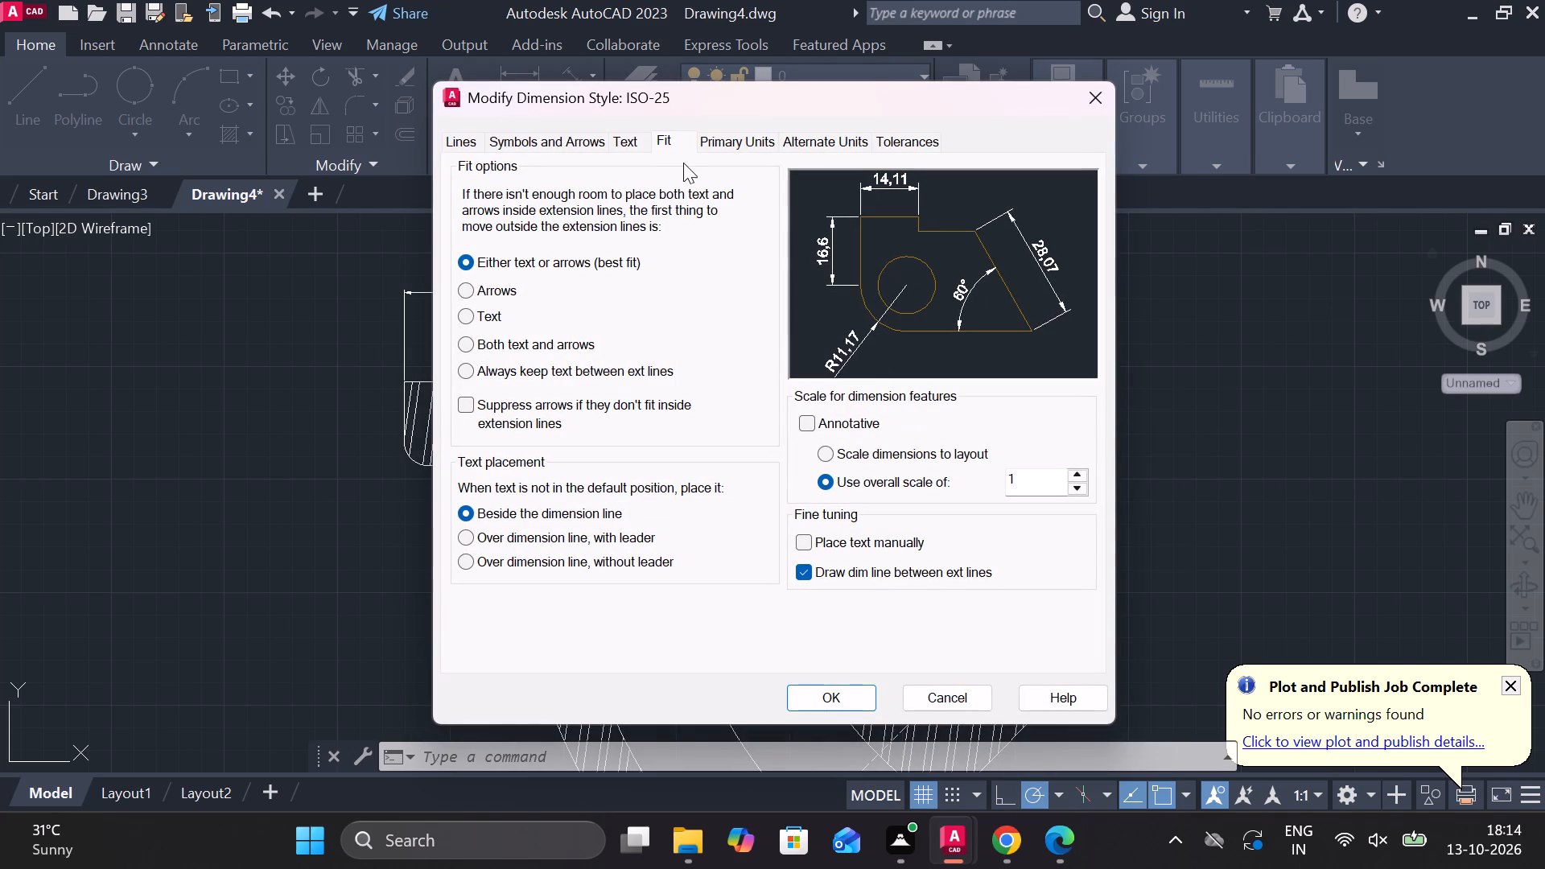
pyautogui.click(637, 139)
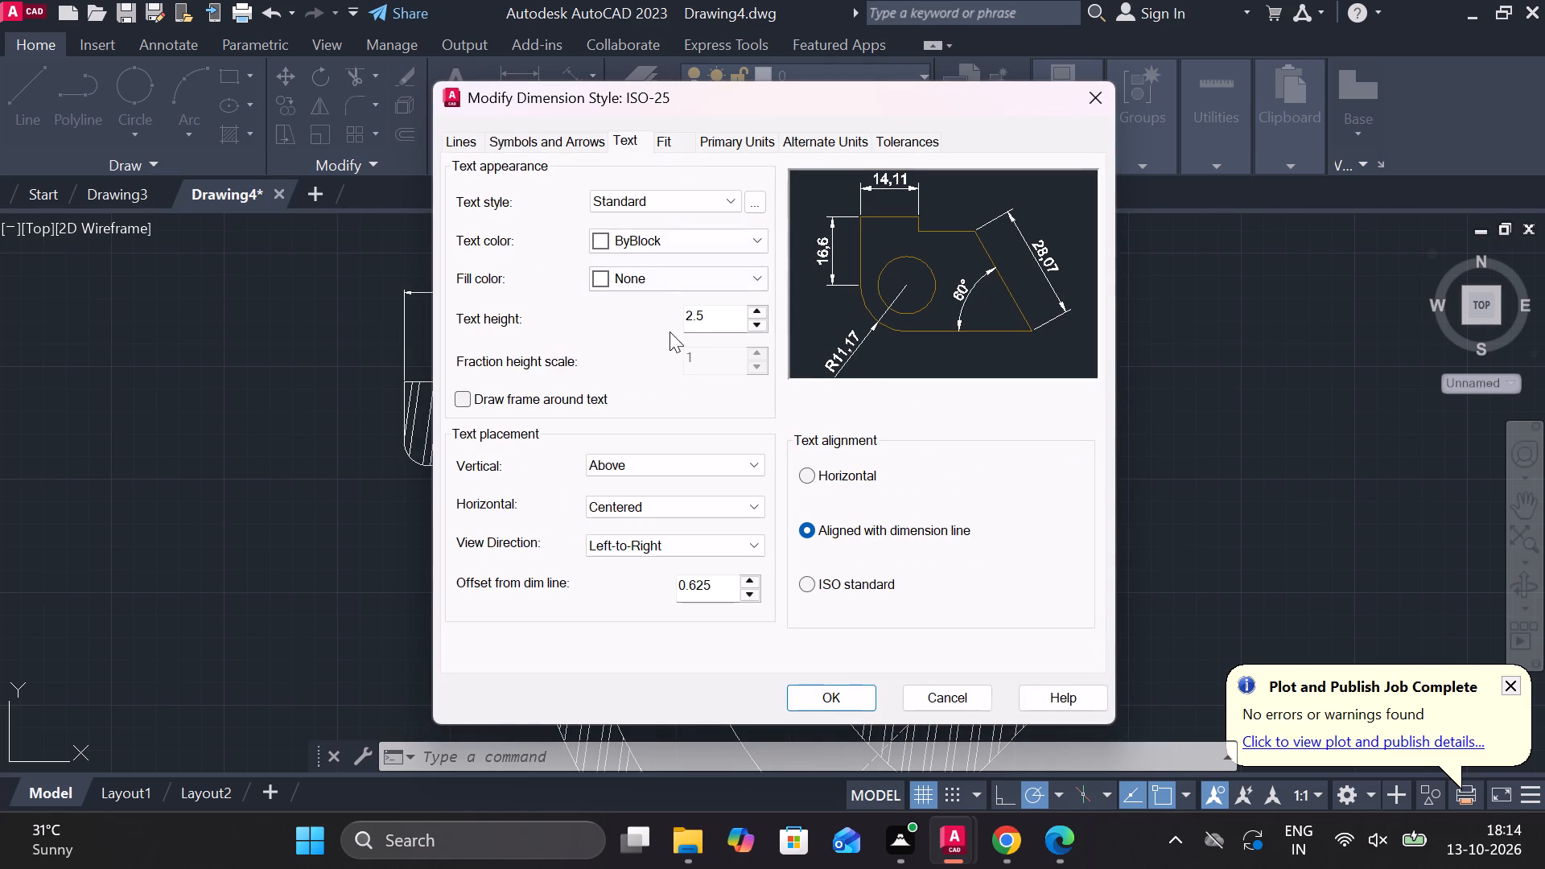
pyautogui.moveTo(711, 330); pyautogui.dragTo(632, 326)
pyautogui.press('6')
pyautogui.click(538, 124)
pyautogui.click(549, 141)
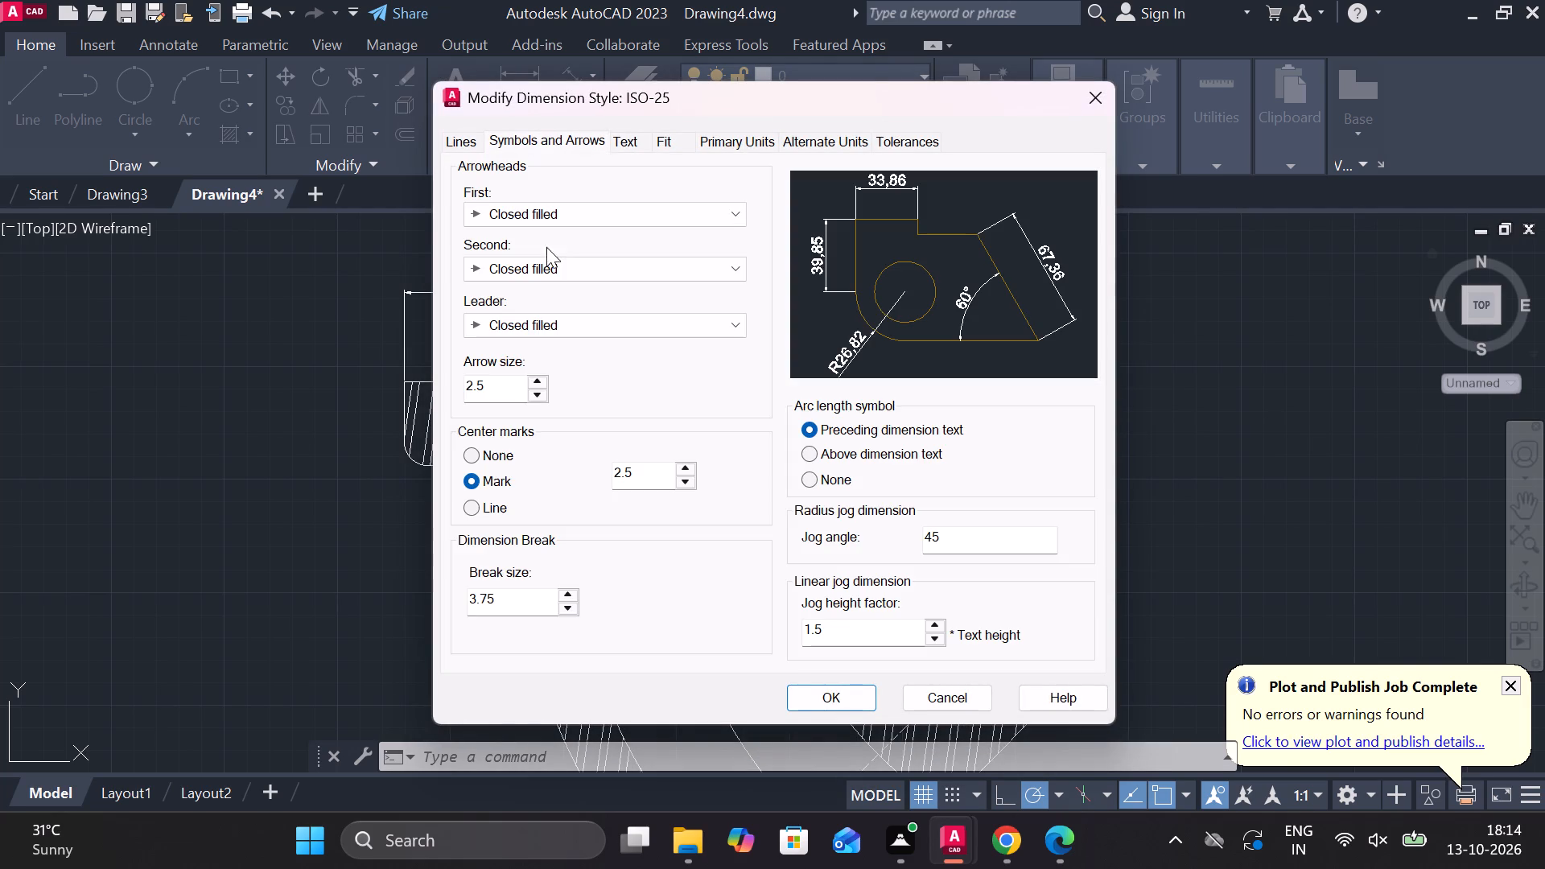
pyautogui.moveTo(503, 391); pyautogui.dragTo(393, 393)
pyautogui.press('3')
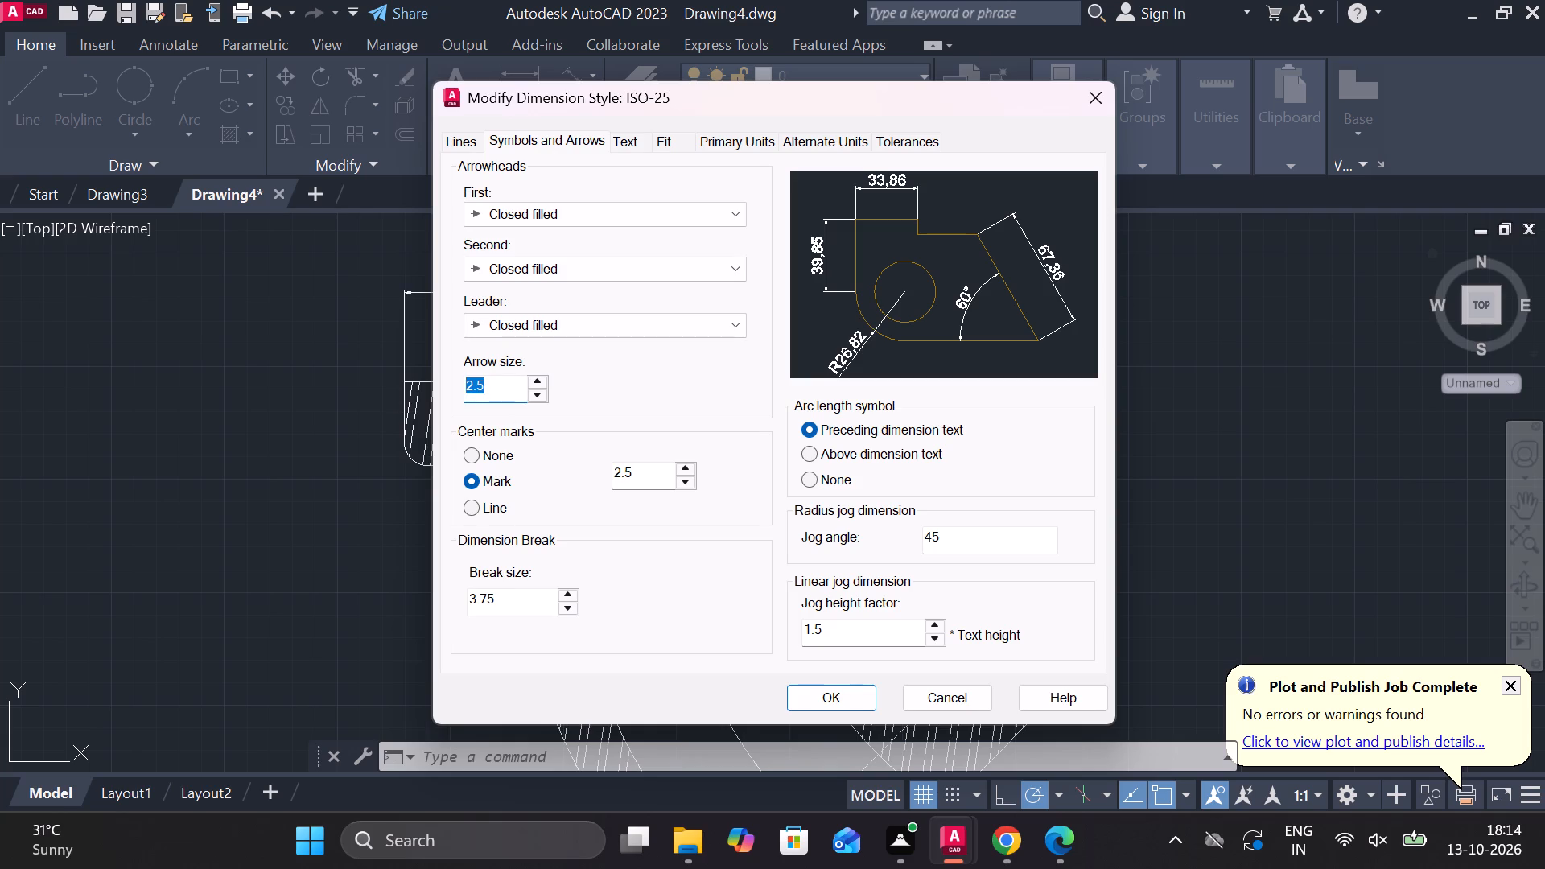
pyautogui.click(831, 693)
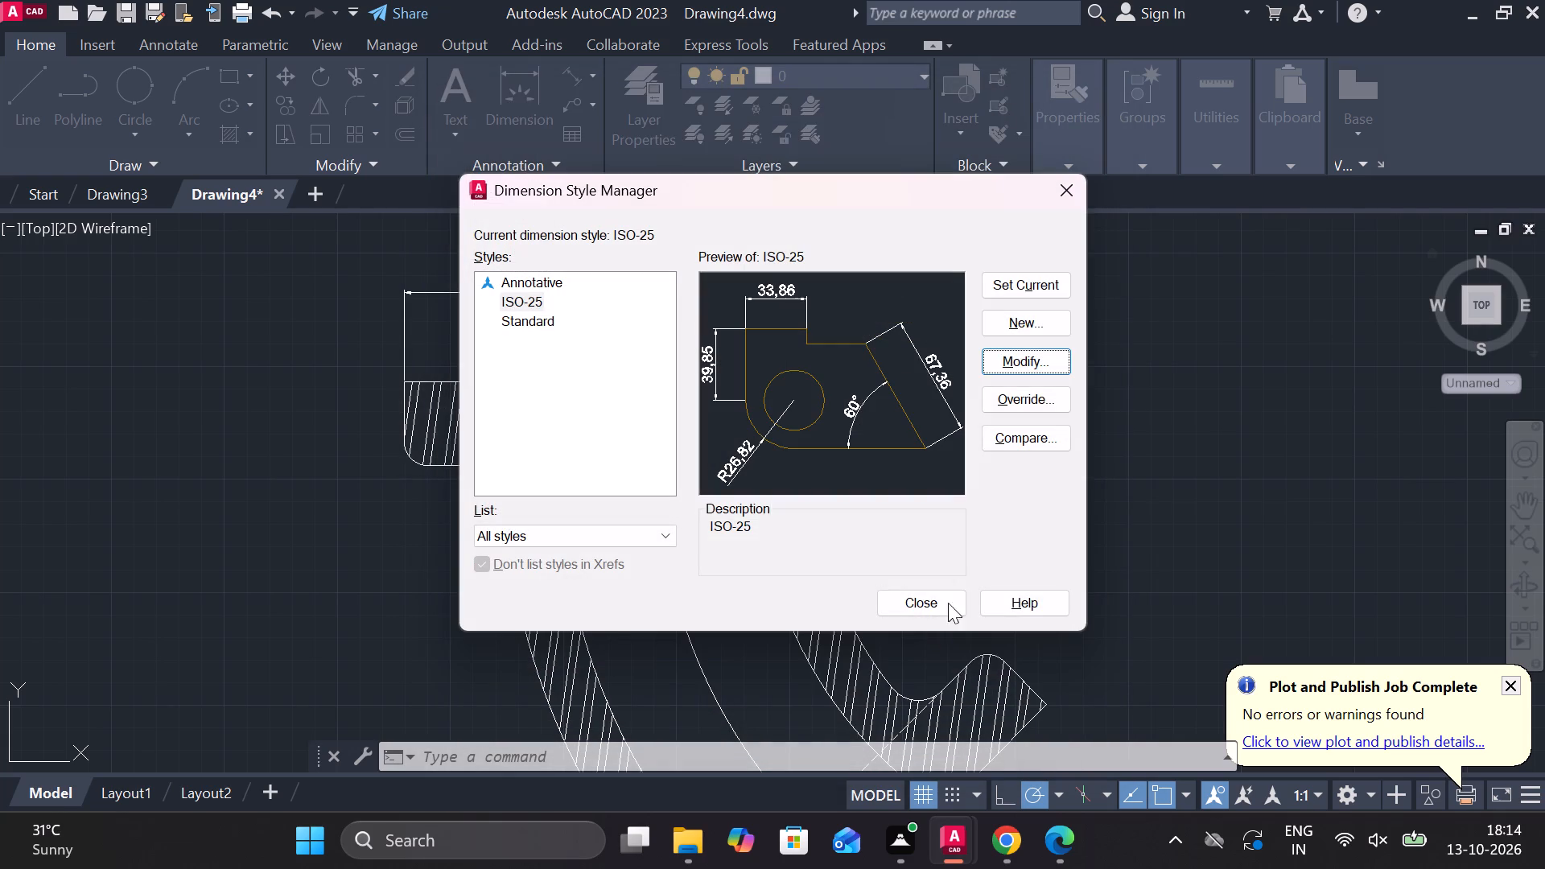
pyautogui.click(1040, 286)
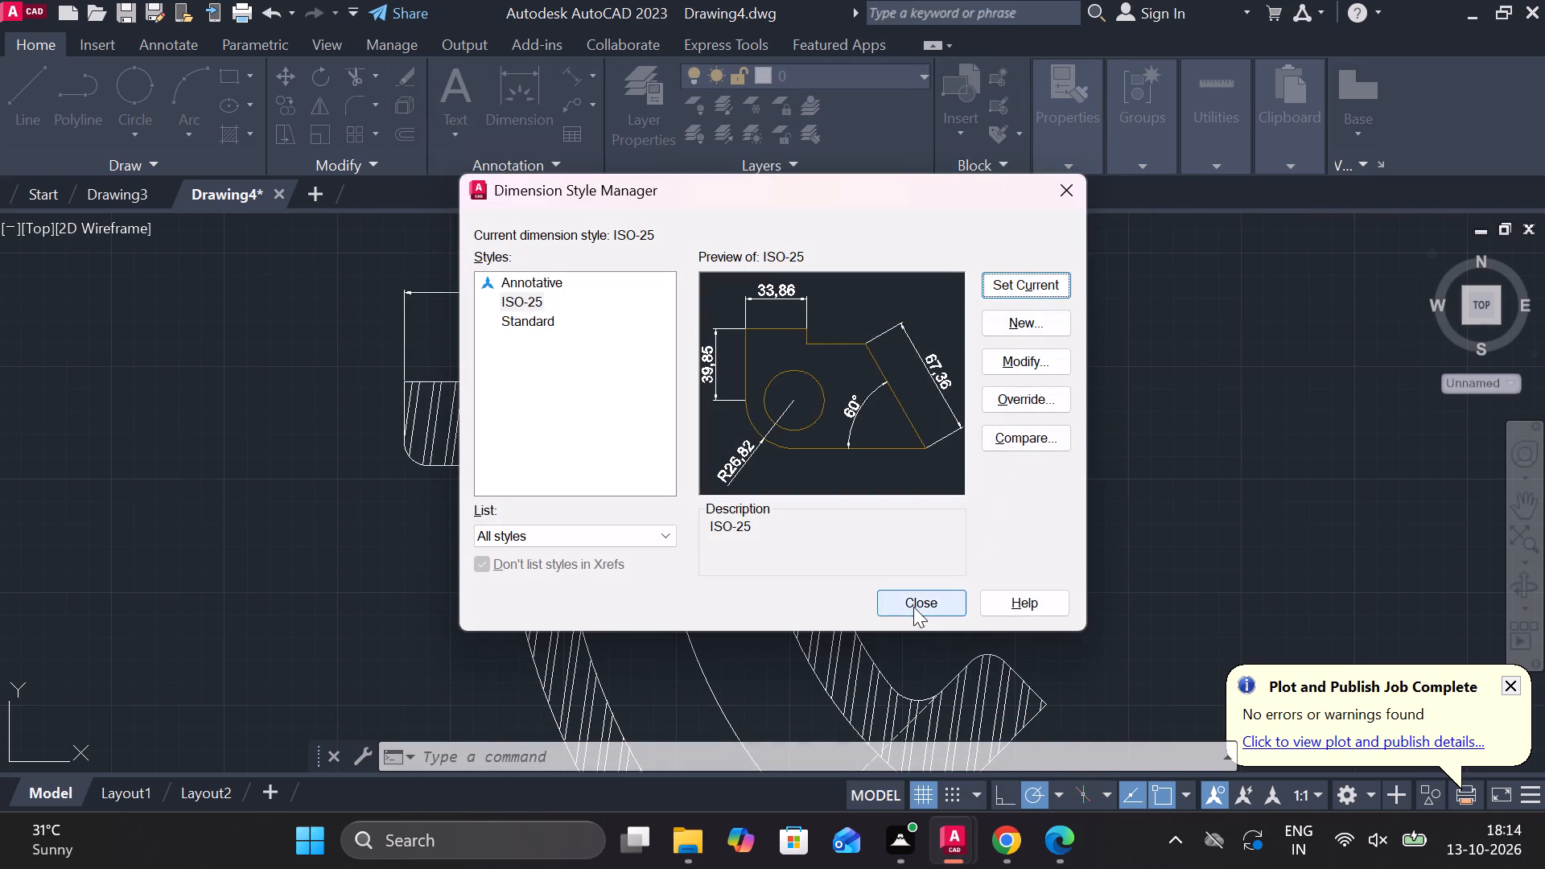
pyautogui.click(913, 607)
pyautogui.scroll(-1, 960, 584)
pyautogui.scroll(1, 941, 580)
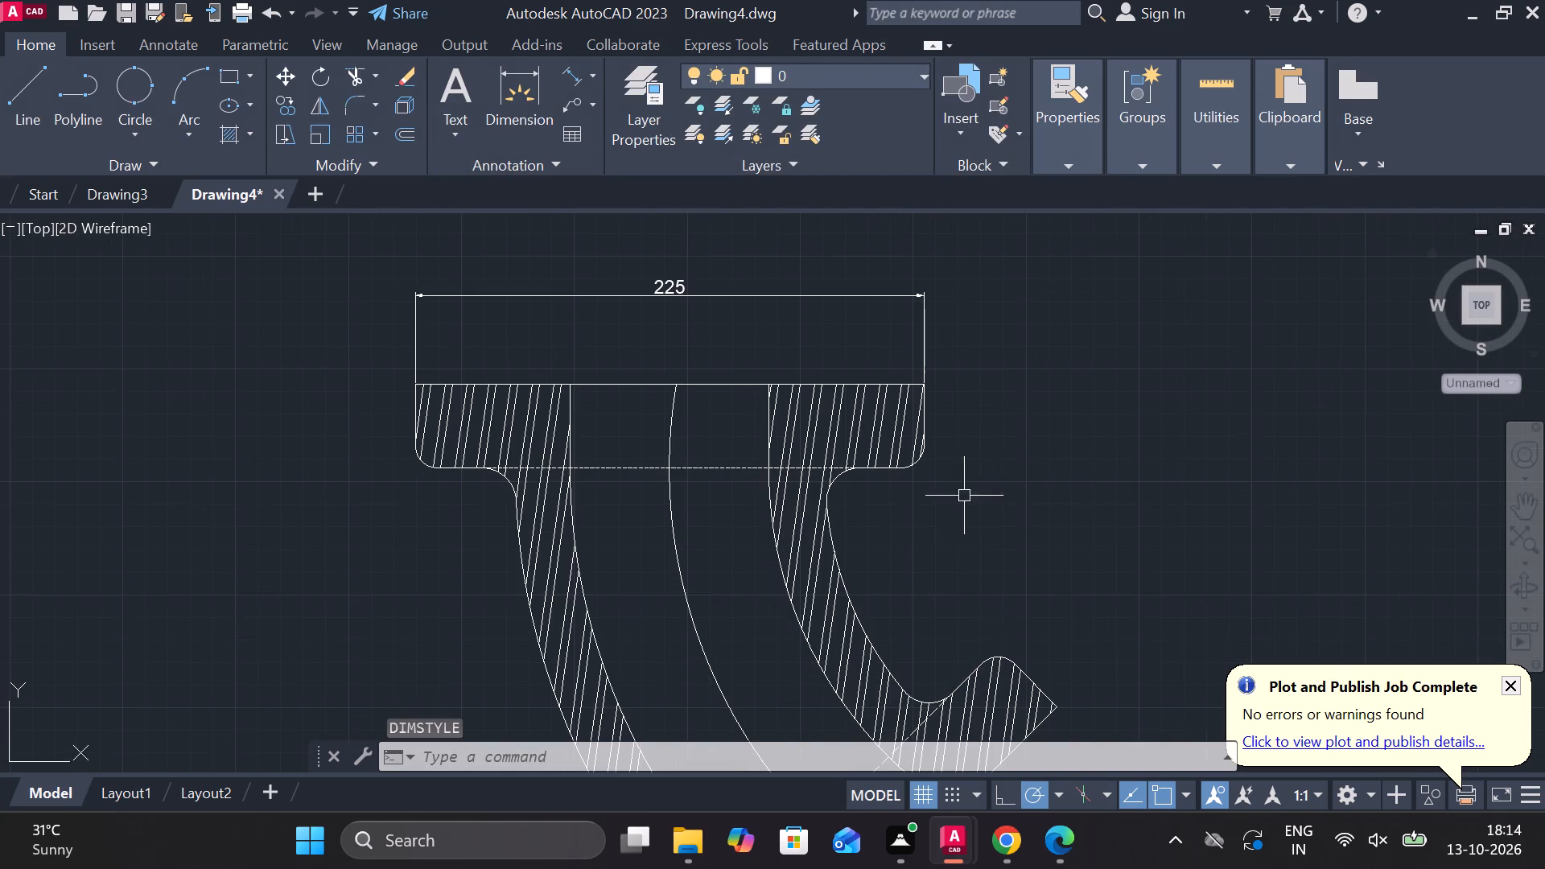
# Modify the ISO-25 dimension style to text height 7 and set it current.
pyautogui.write('d')
pyautogui.press('space')
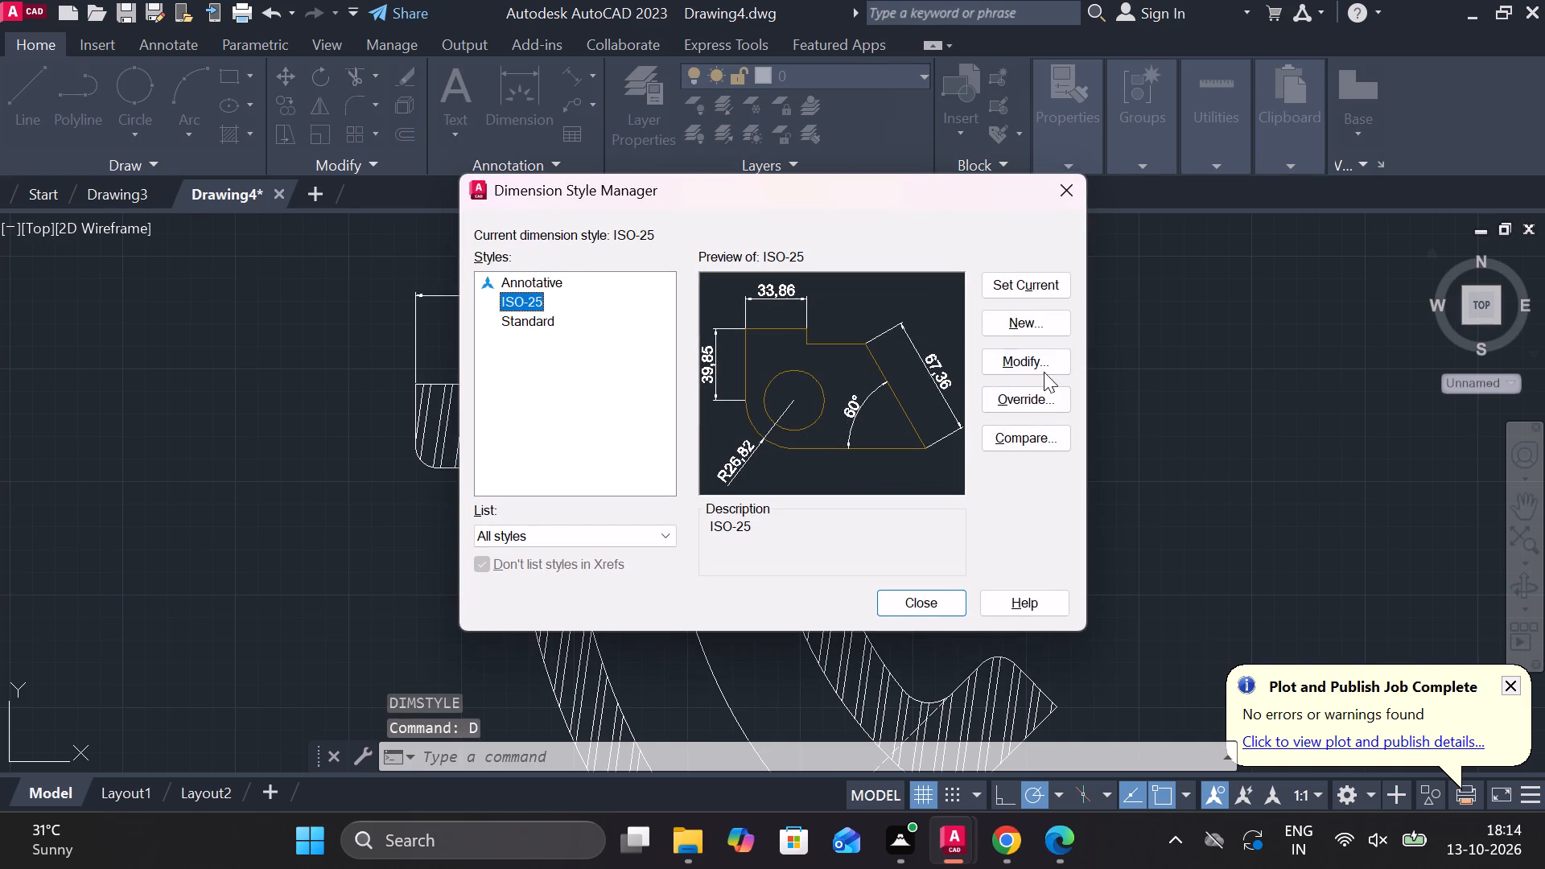
pyautogui.click(1046, 370)
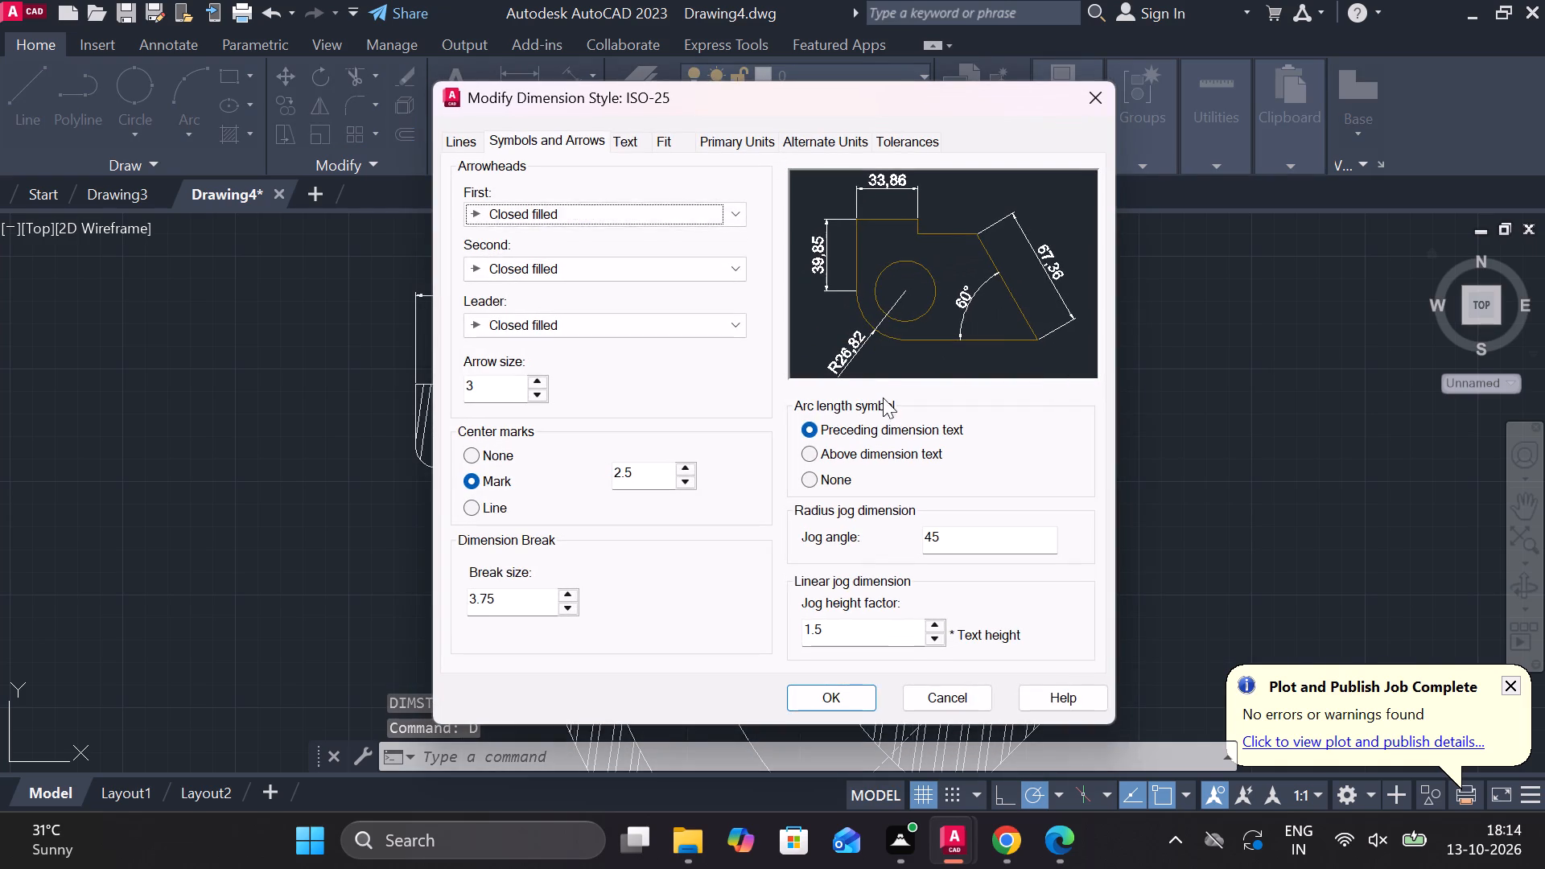
pyautogui.click(628, 150)
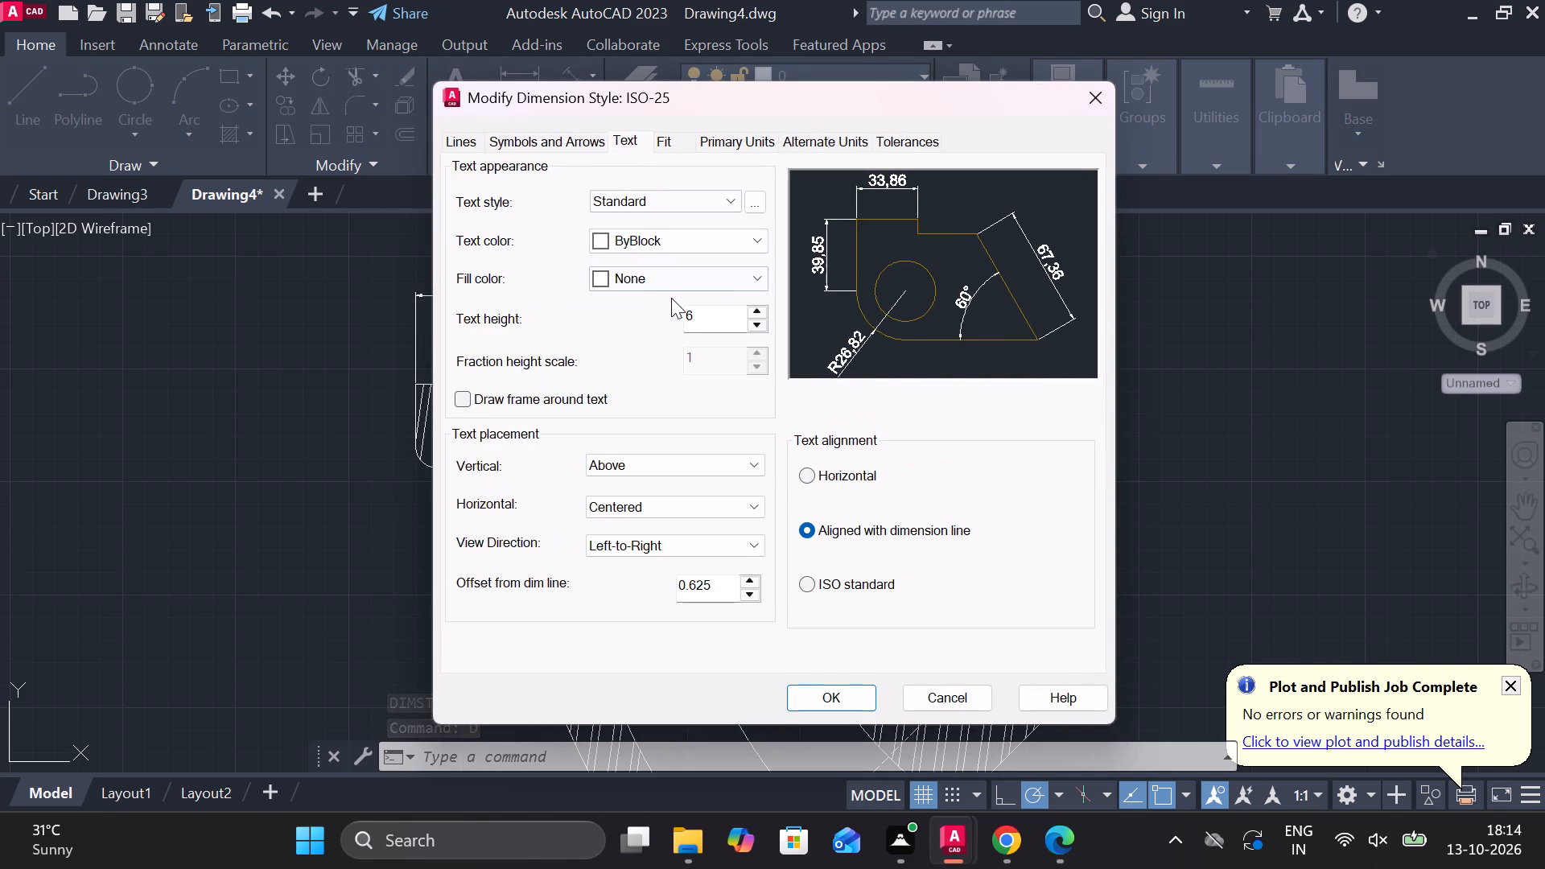
pyautogui.moveTo(694, 316); pyautogui.dragTo(642, 316)
pyautogui.press('7')
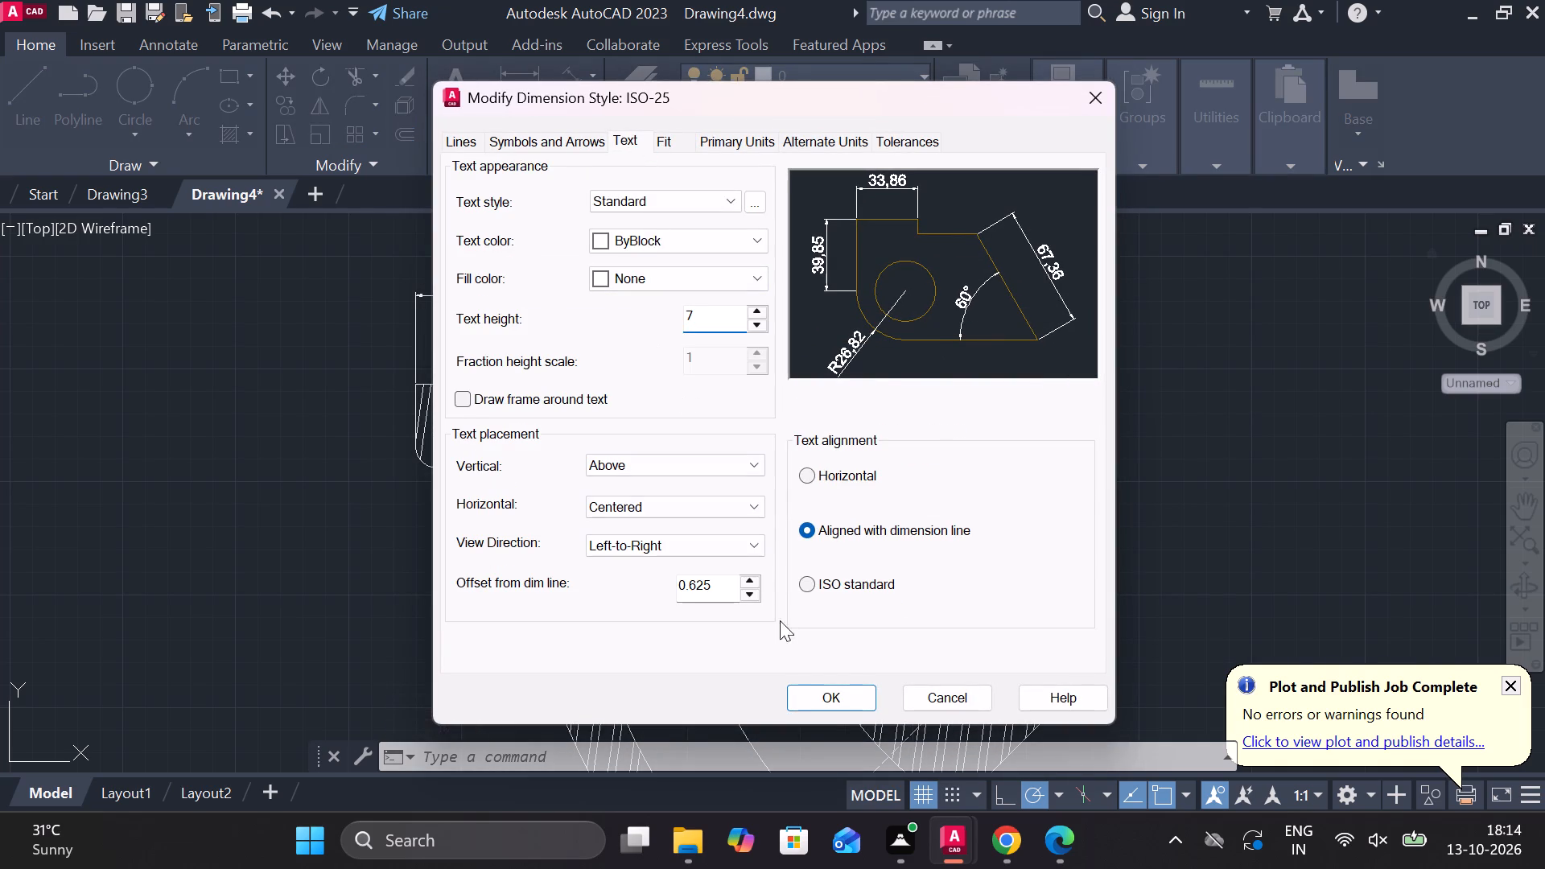
pyautogui.click(825, 706)
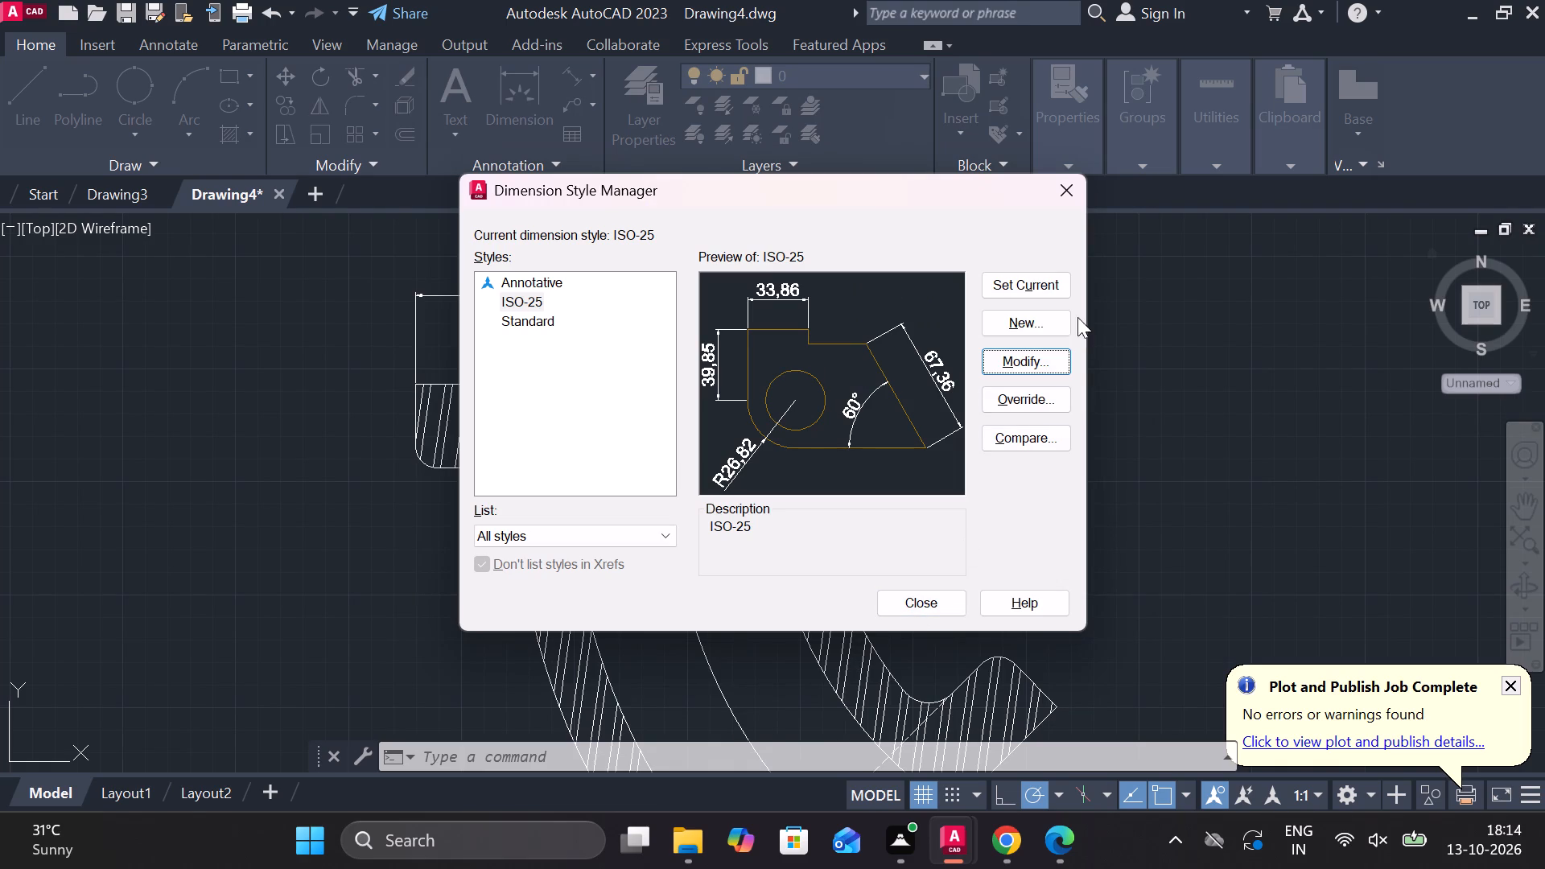
pyautogui.click(1000, 275)
pyautogui.click(933, 594)
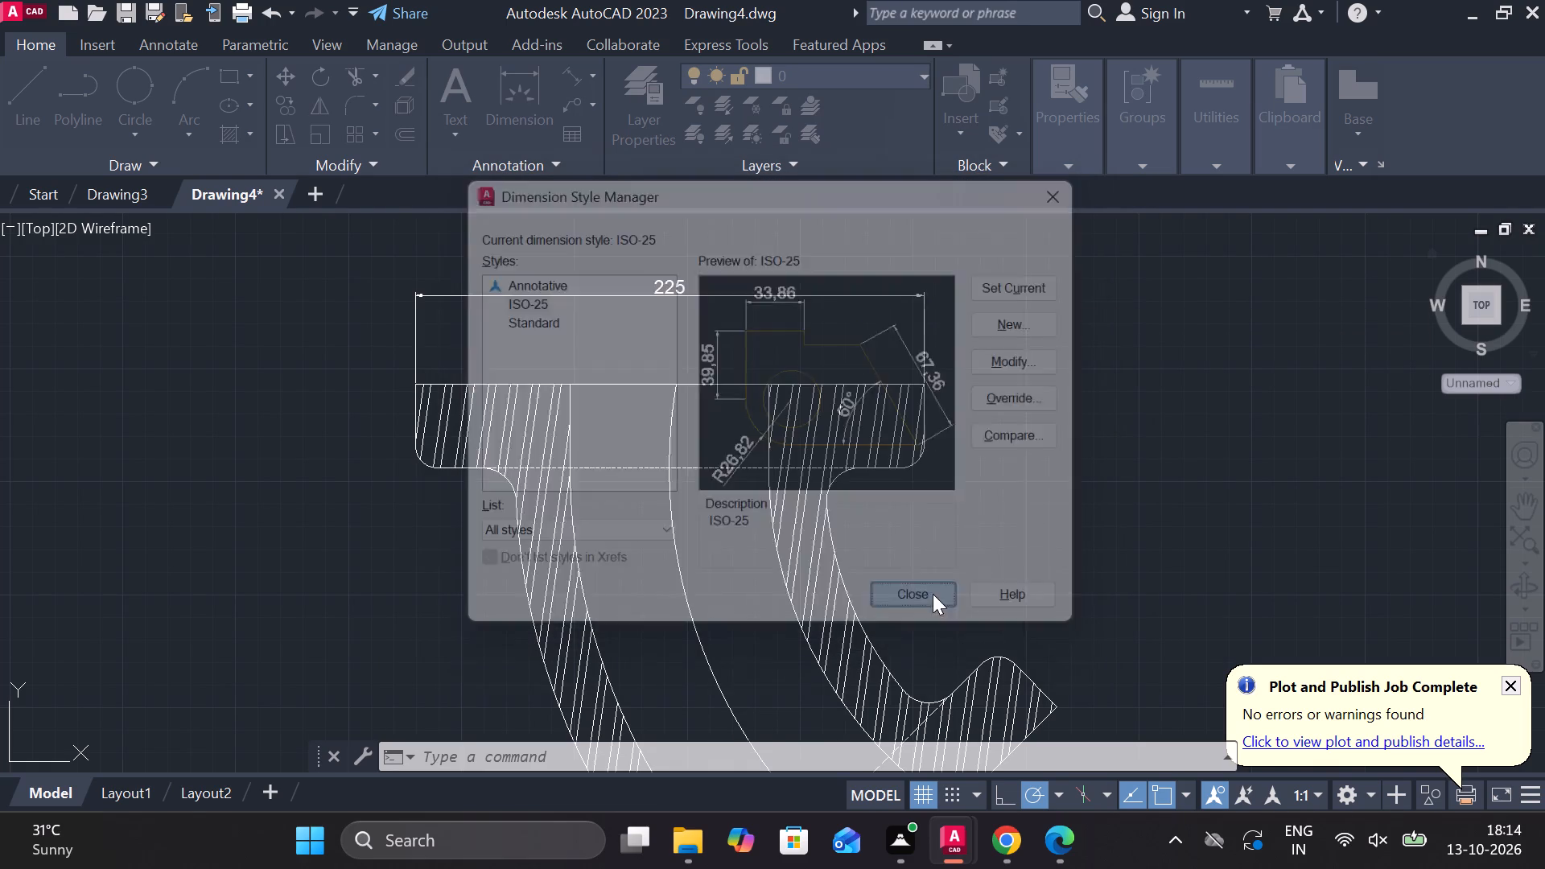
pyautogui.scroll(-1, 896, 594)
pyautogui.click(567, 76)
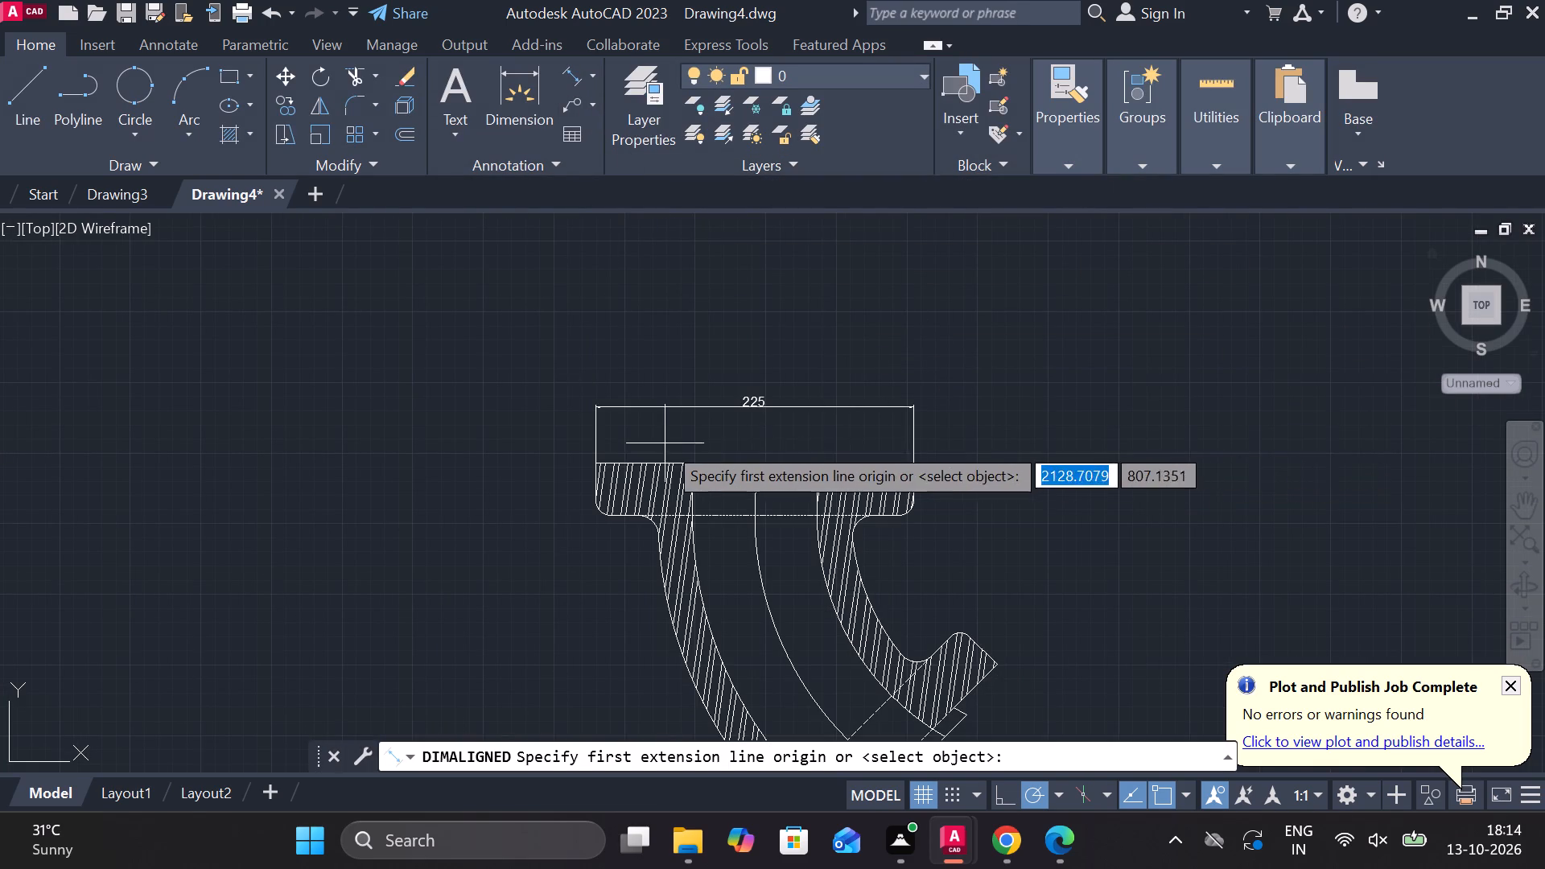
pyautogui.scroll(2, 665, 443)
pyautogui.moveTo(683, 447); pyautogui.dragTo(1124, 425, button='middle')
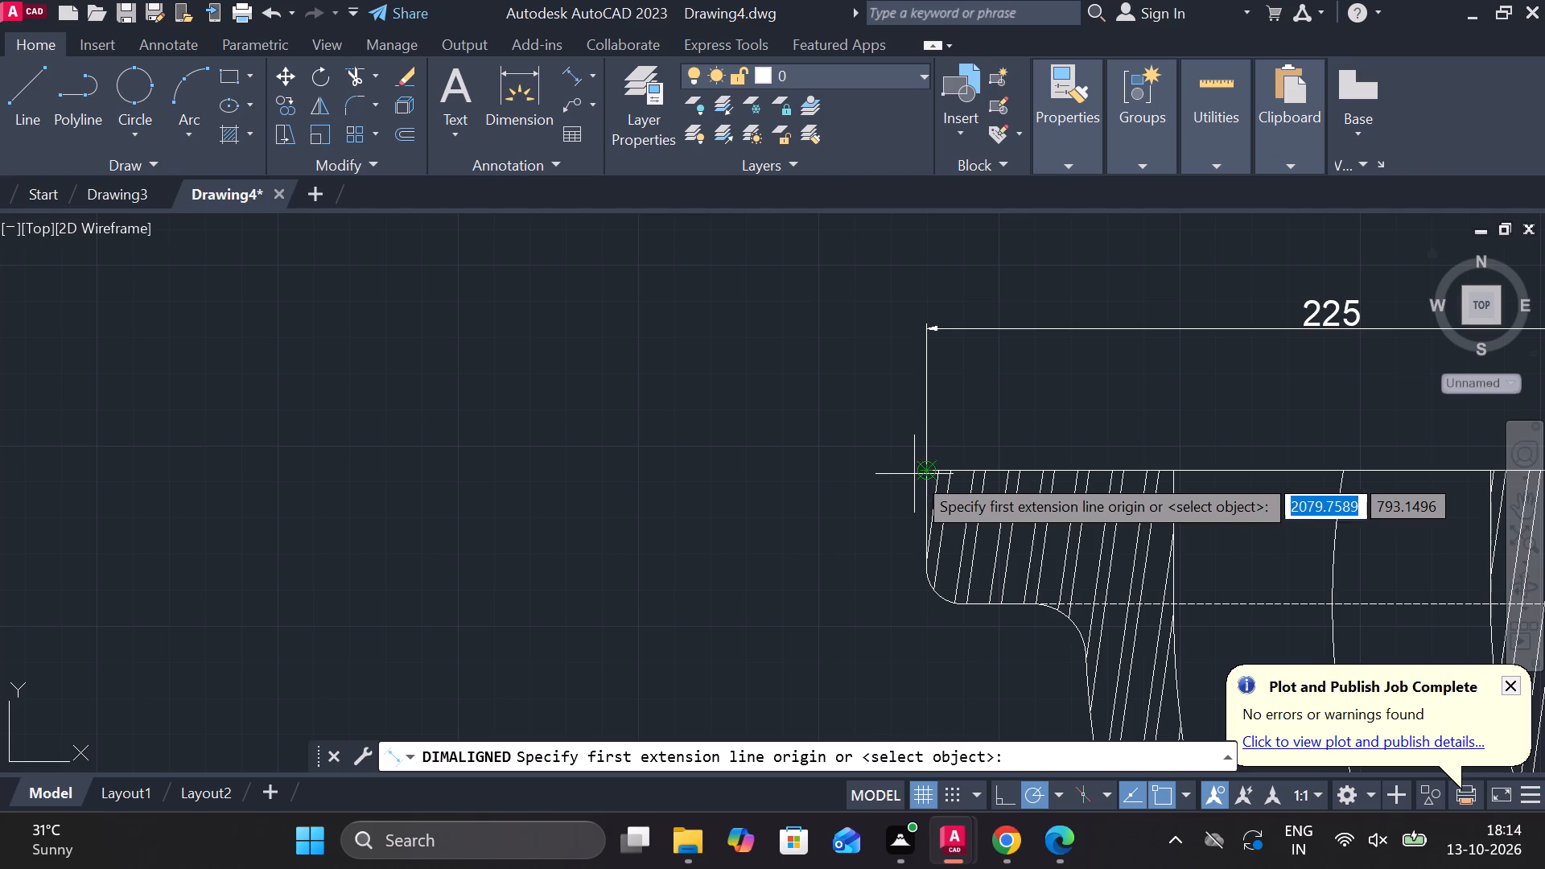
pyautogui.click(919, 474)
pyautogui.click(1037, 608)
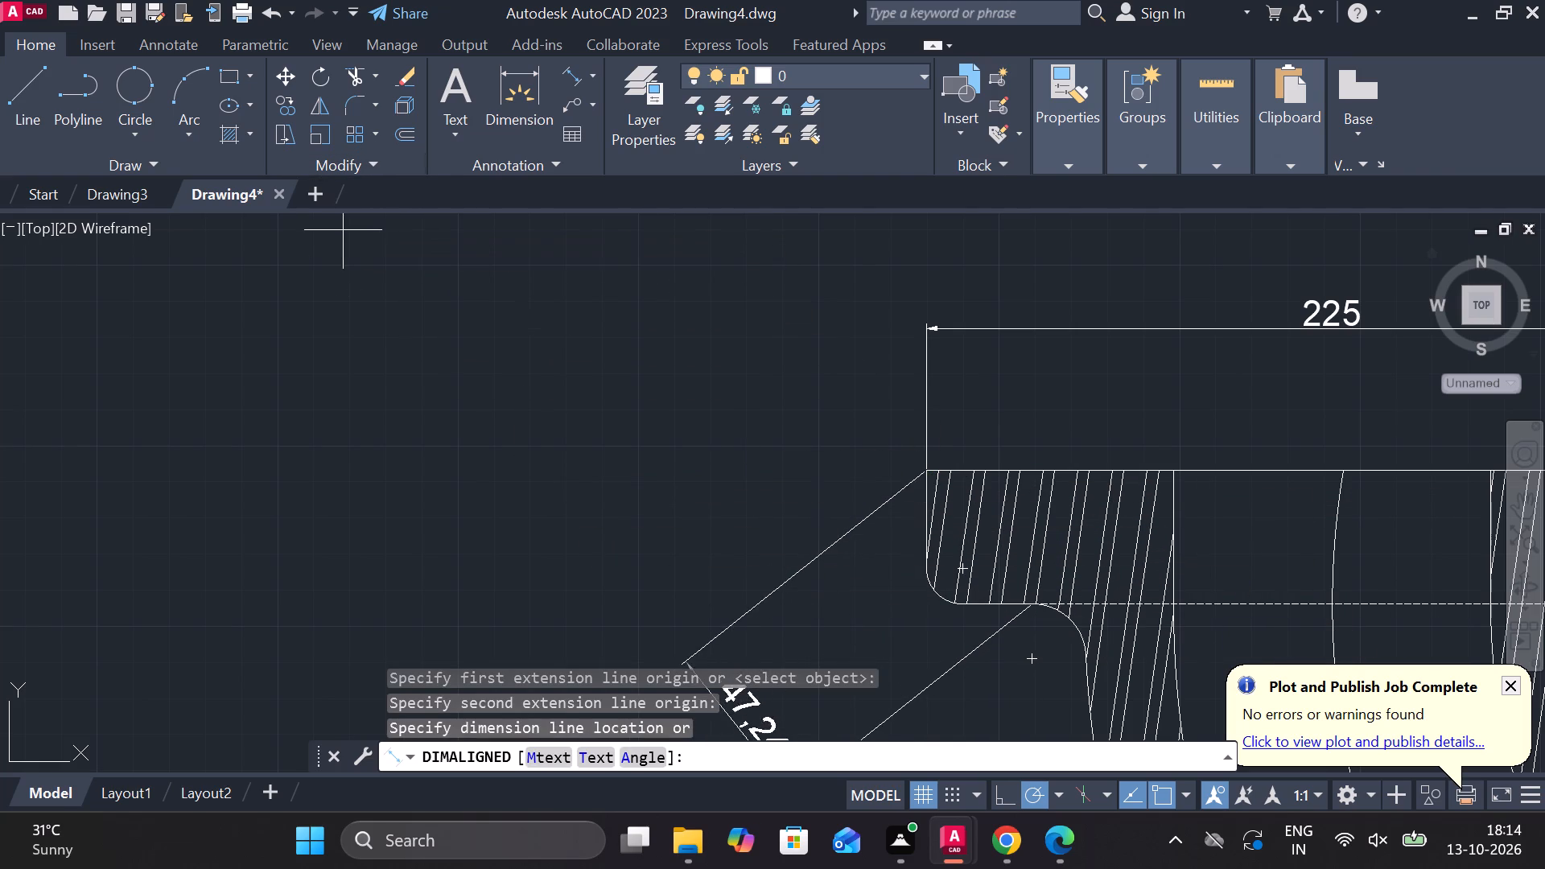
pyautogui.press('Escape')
# Change the ISO-25 dimension style's text alignment to ISO standard and set the style current.
pyautogui.write('d')
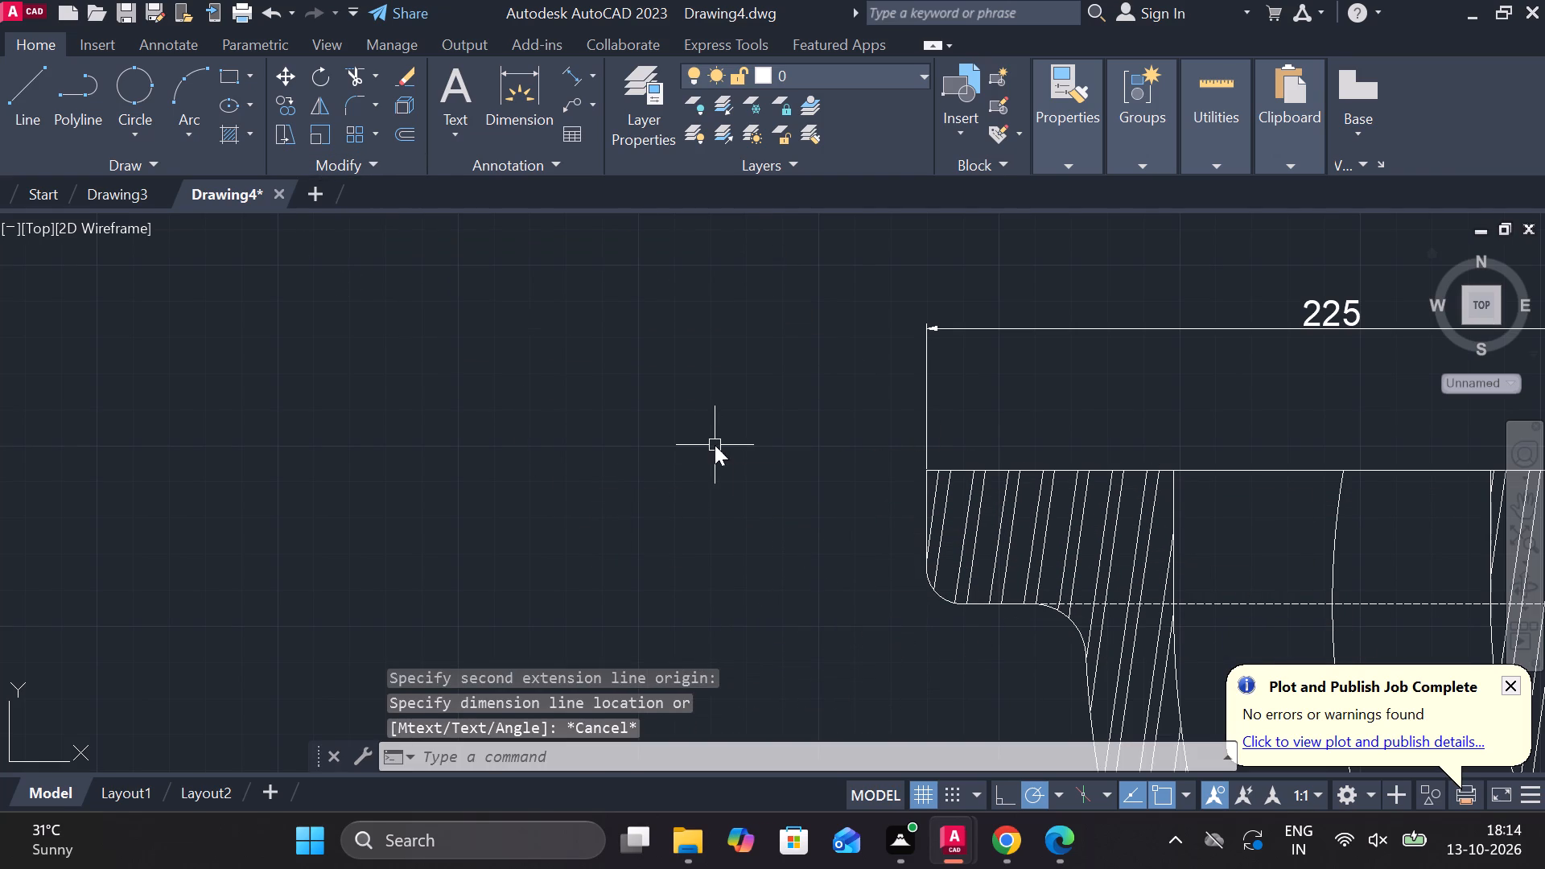
pyautogui.press('space')
pyautogui.click(1020, 348)
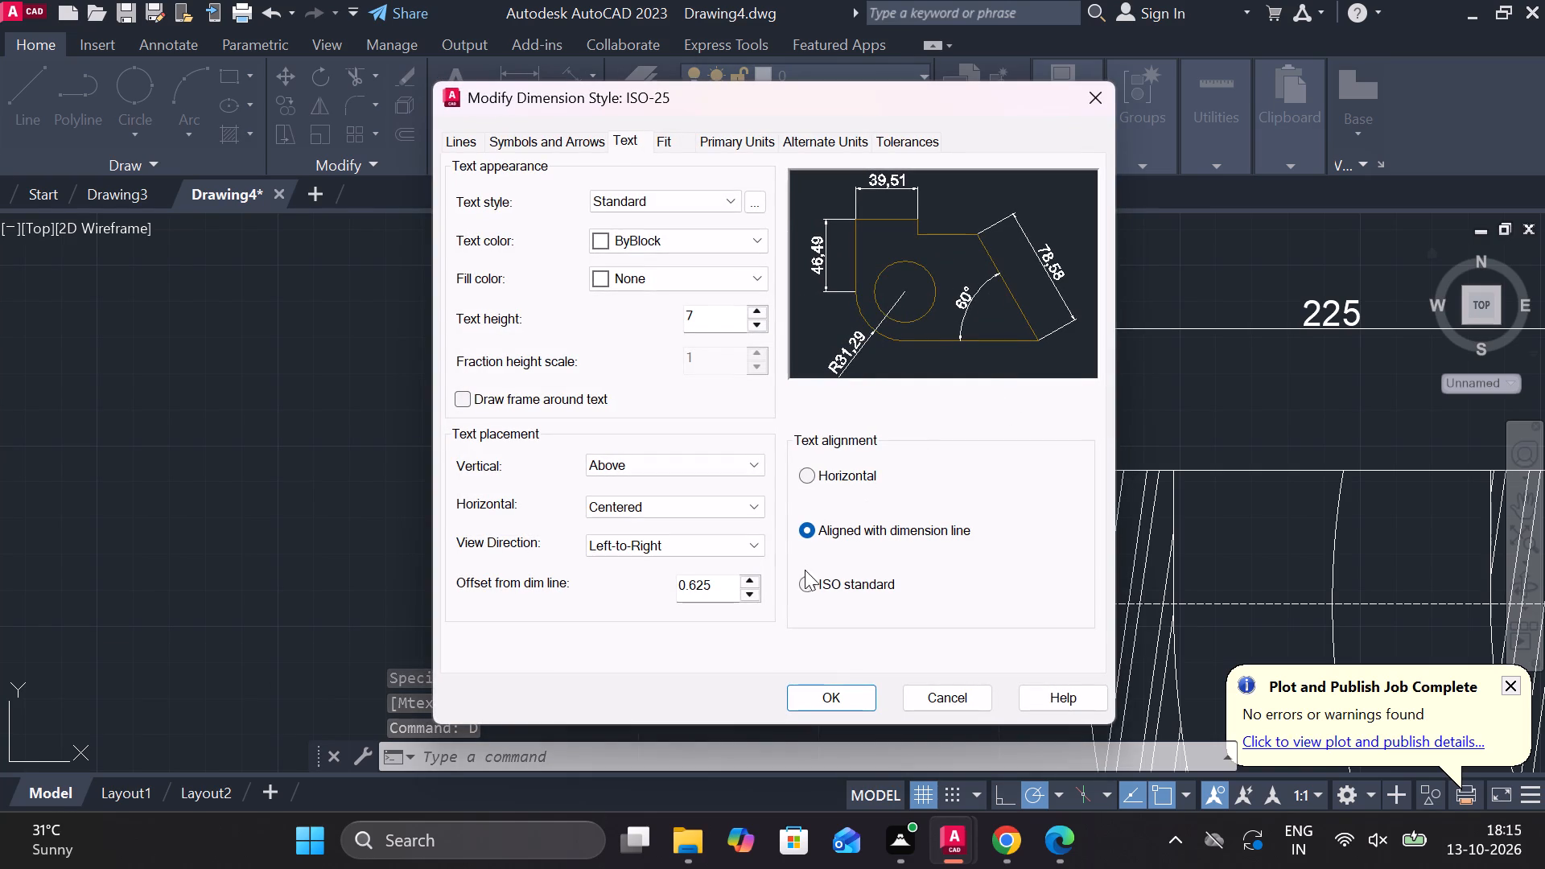
pyautogui.click(805, 579)
pyautogui.click(862, 690)
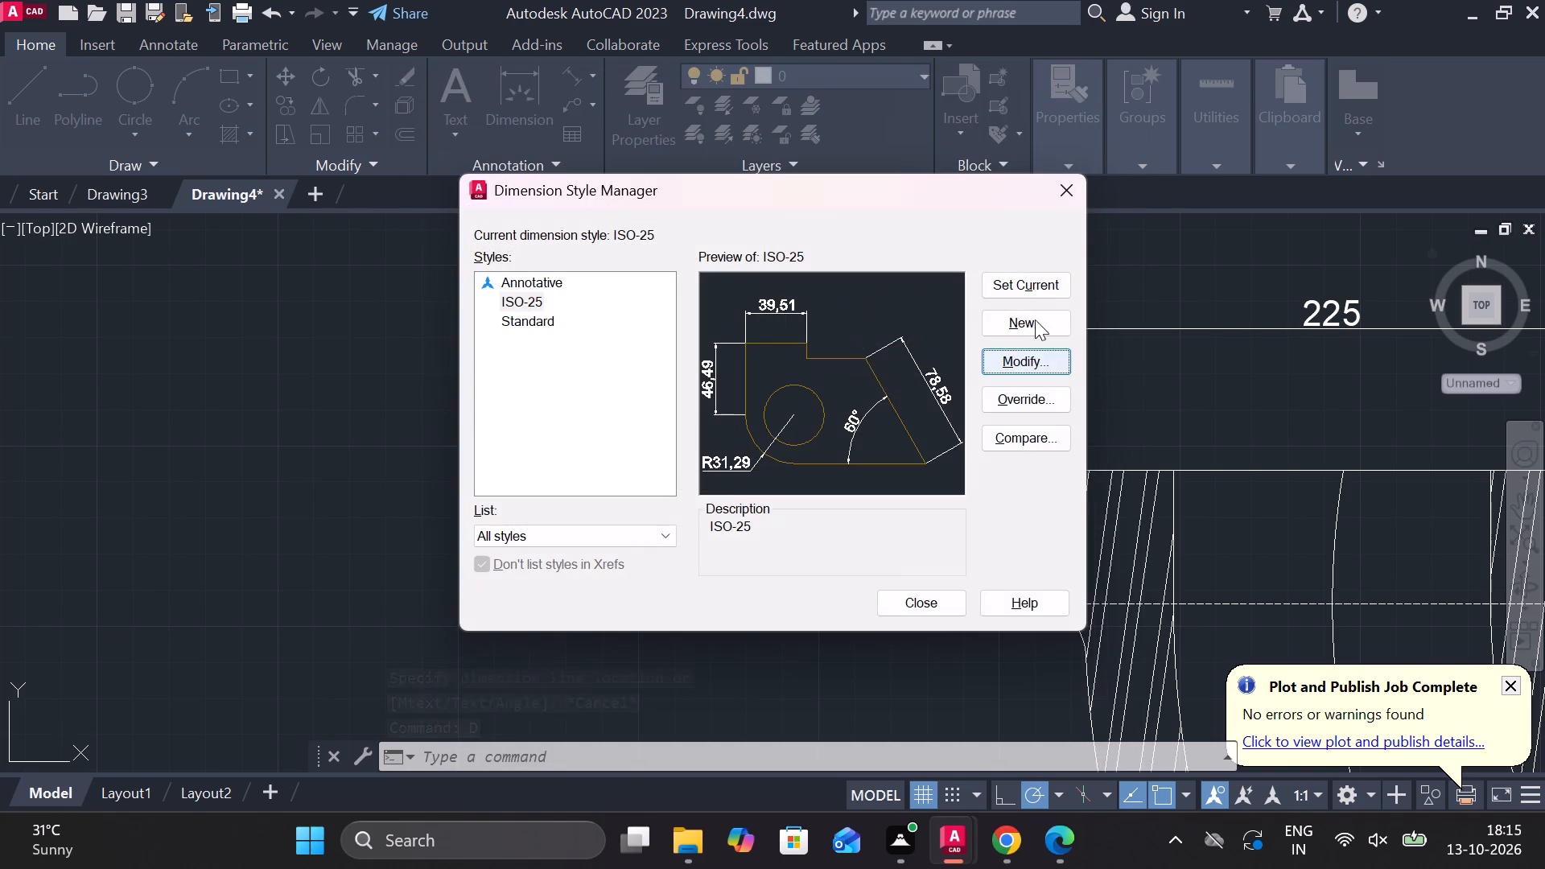
pyautogui.click(1022, 289)
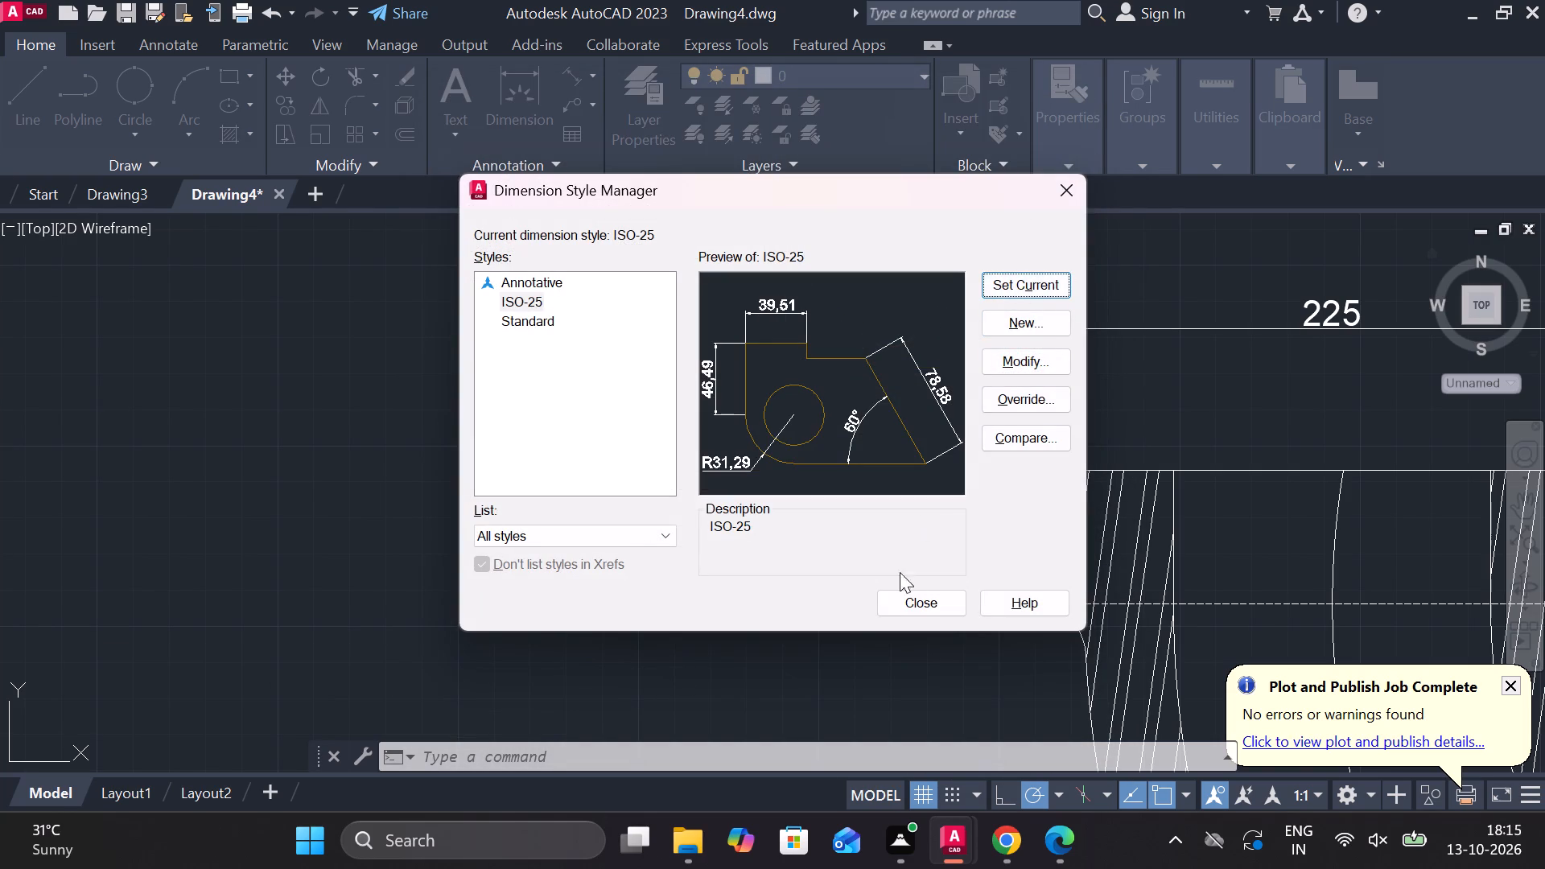
pyautogui.click(921, 606)
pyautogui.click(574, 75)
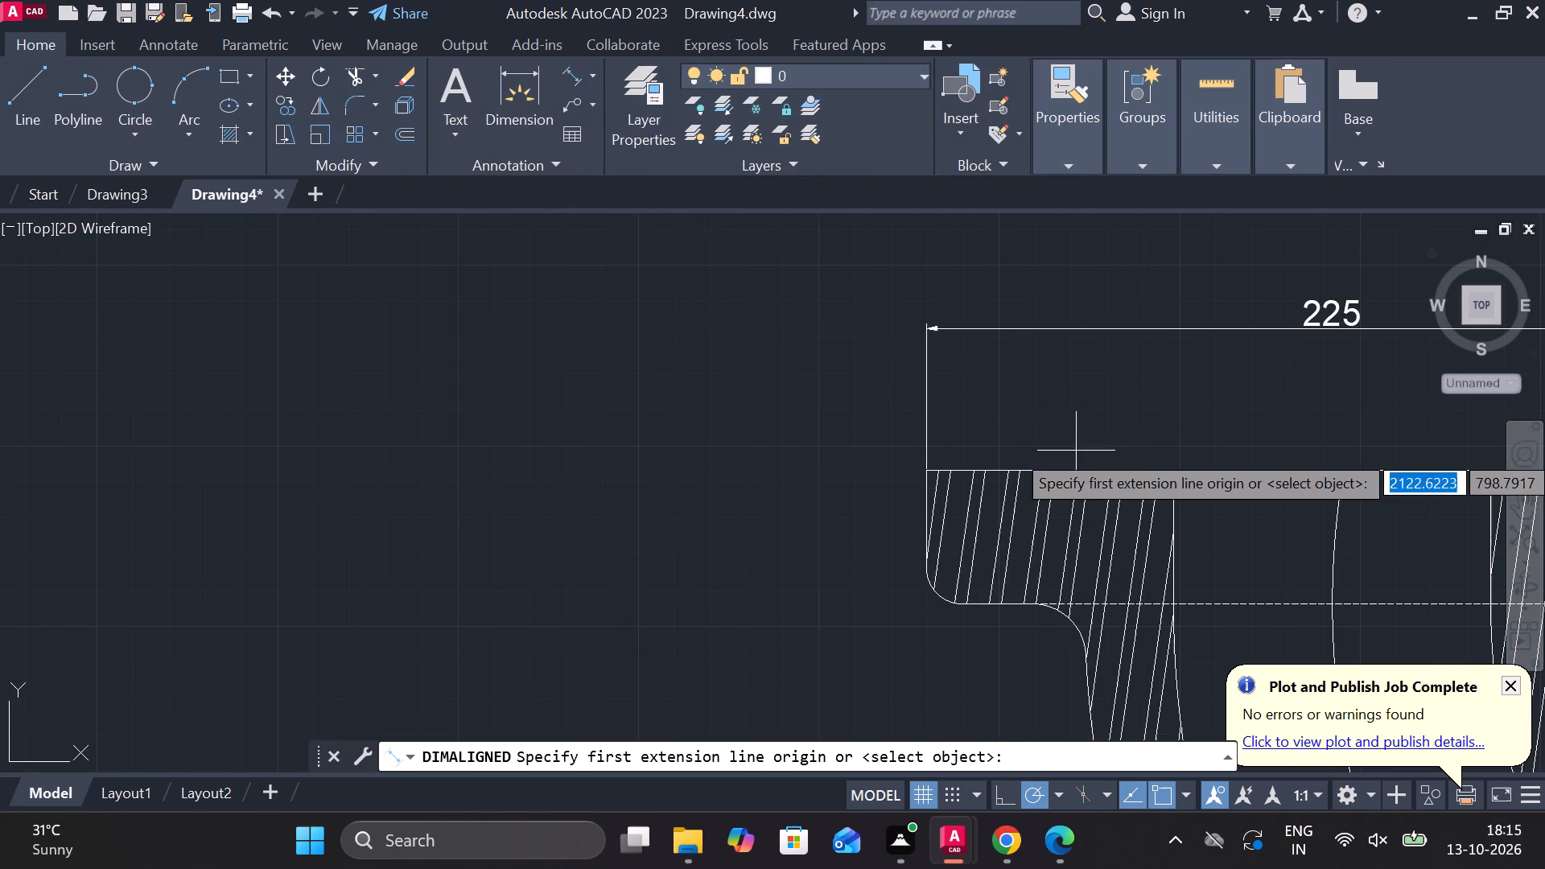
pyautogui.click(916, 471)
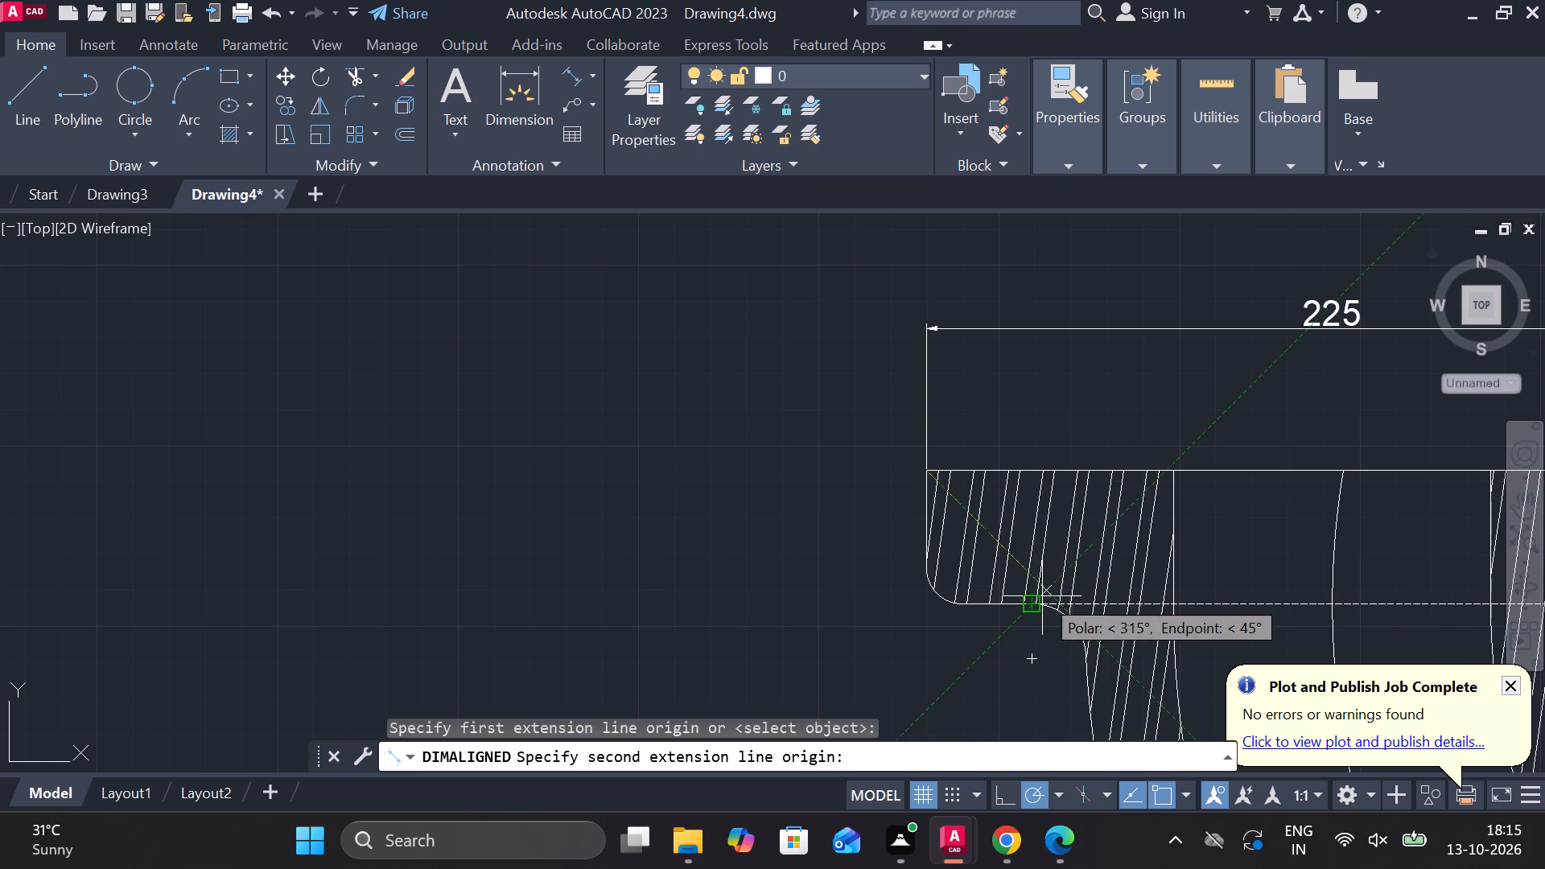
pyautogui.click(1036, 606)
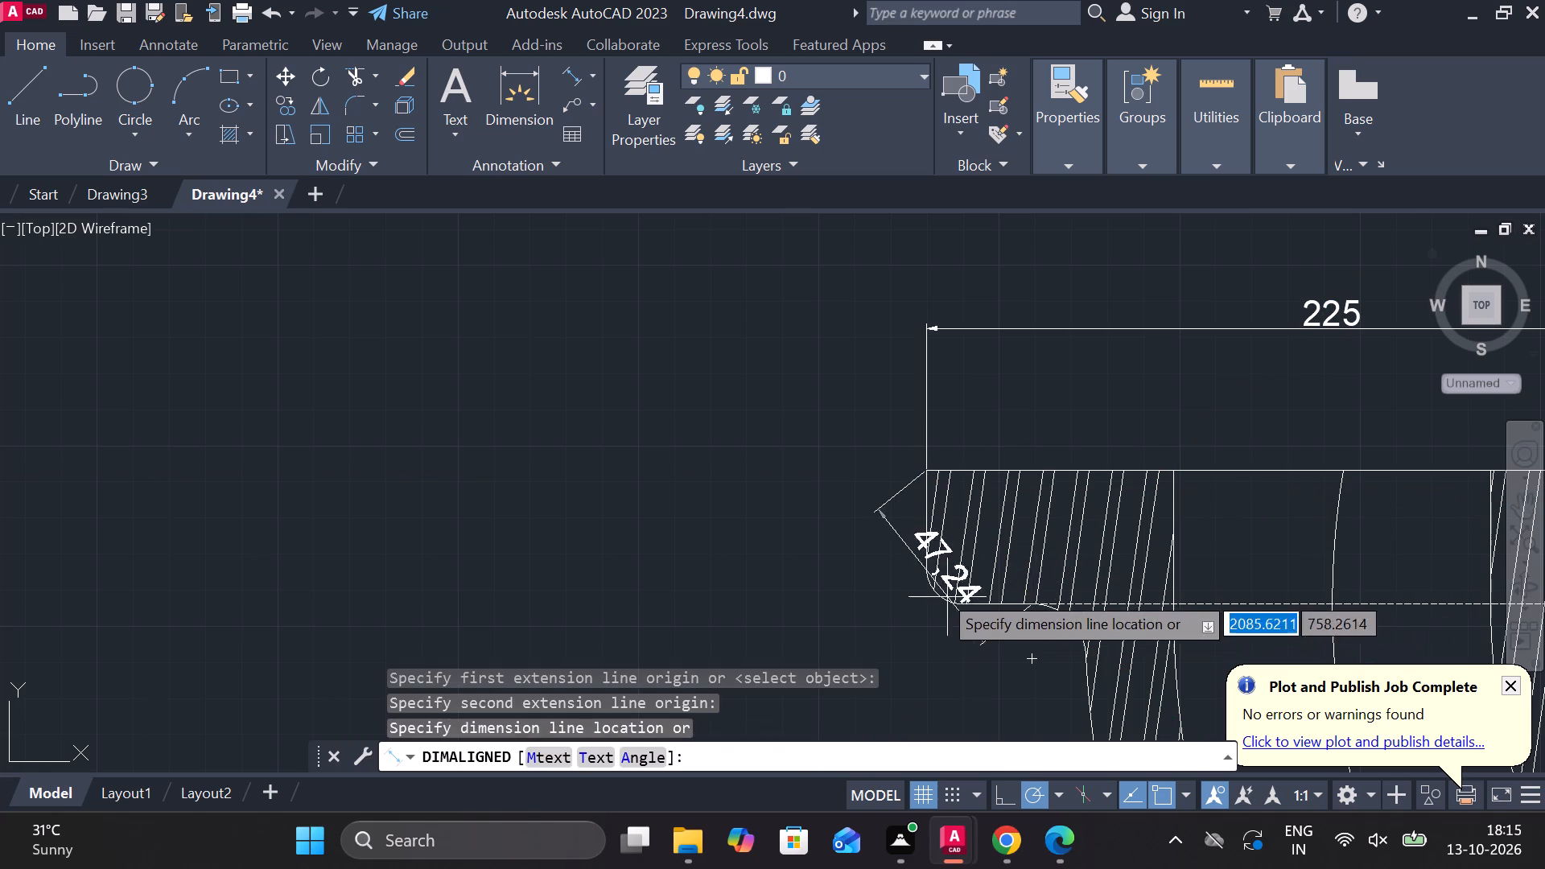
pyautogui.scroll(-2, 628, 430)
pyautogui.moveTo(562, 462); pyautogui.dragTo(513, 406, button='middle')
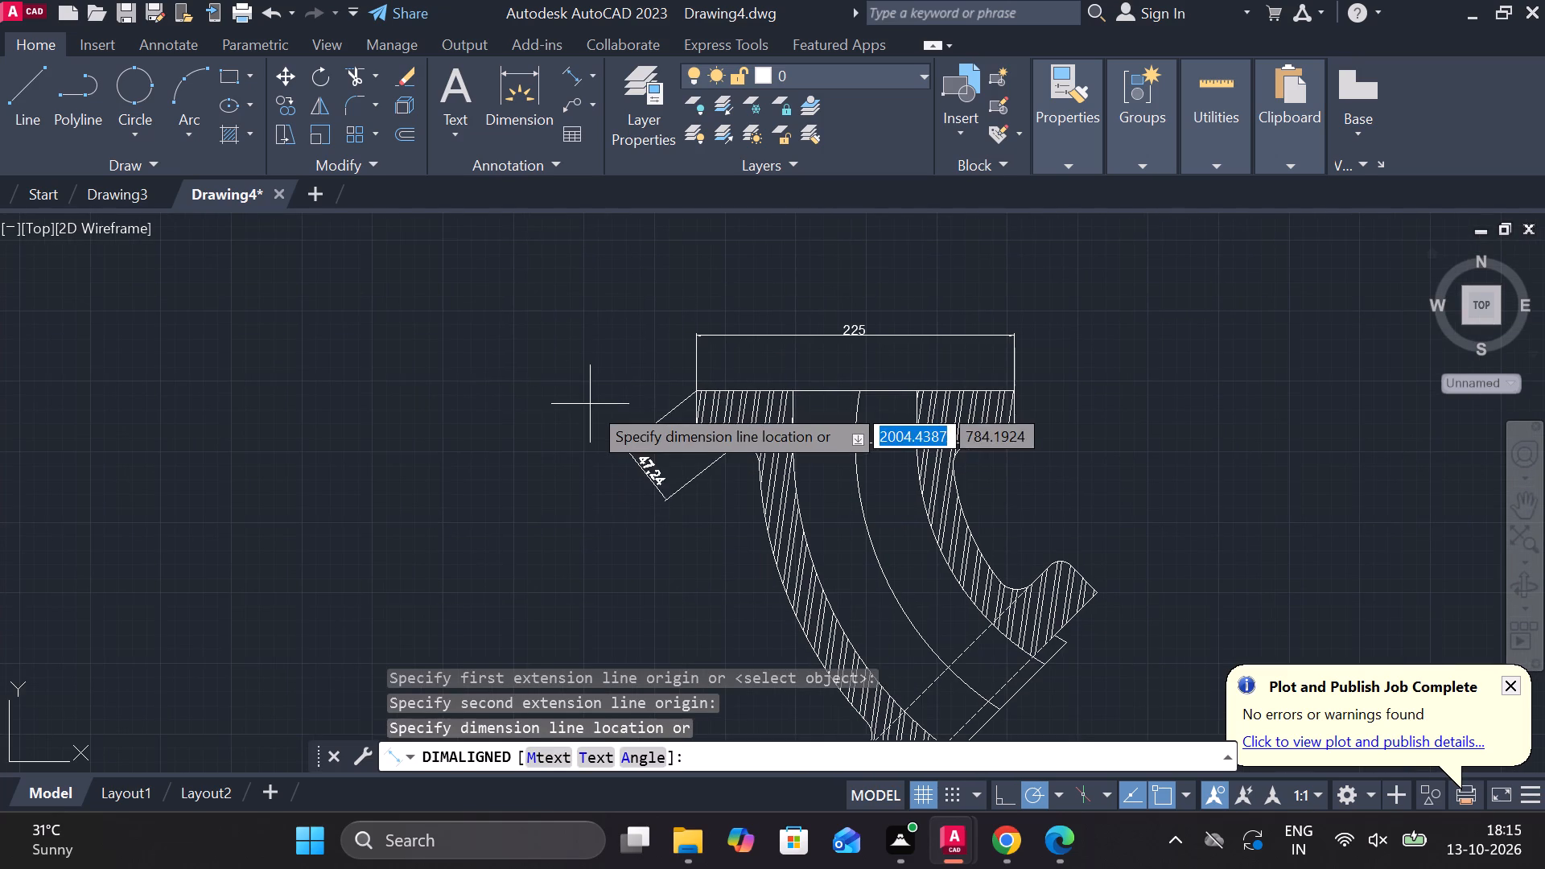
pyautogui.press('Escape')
# Add an aligned dimension for the upper flange's thickness, placed to the left of the flange.
pyautogui.press('space')
pyautogui.scroll(2, 686, 395)
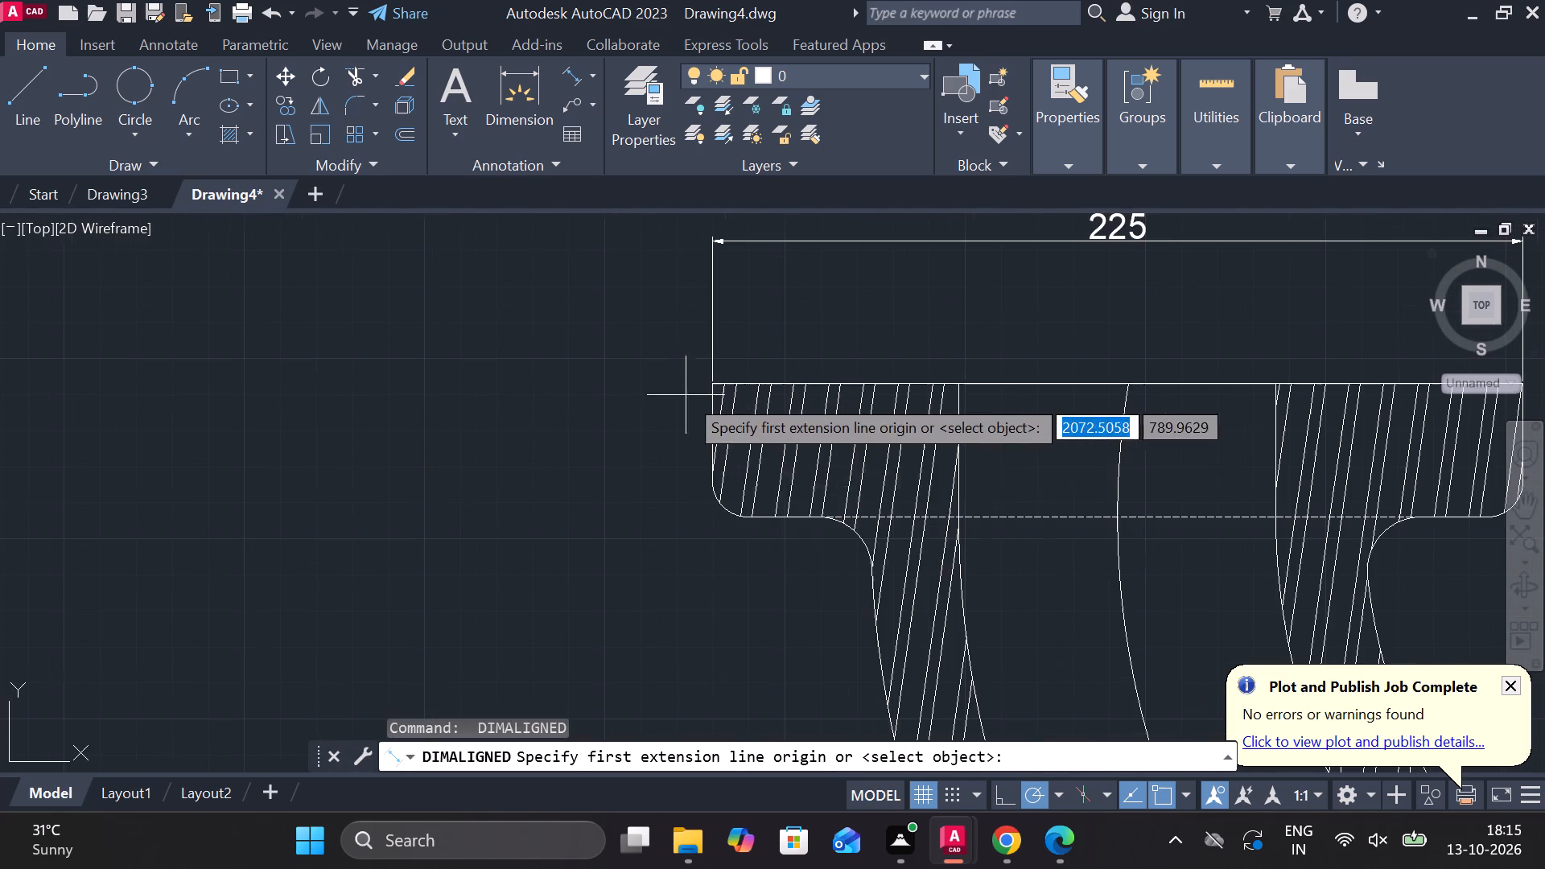
pyautogui.click(787, 517)
pyautogui.click(788, 379)
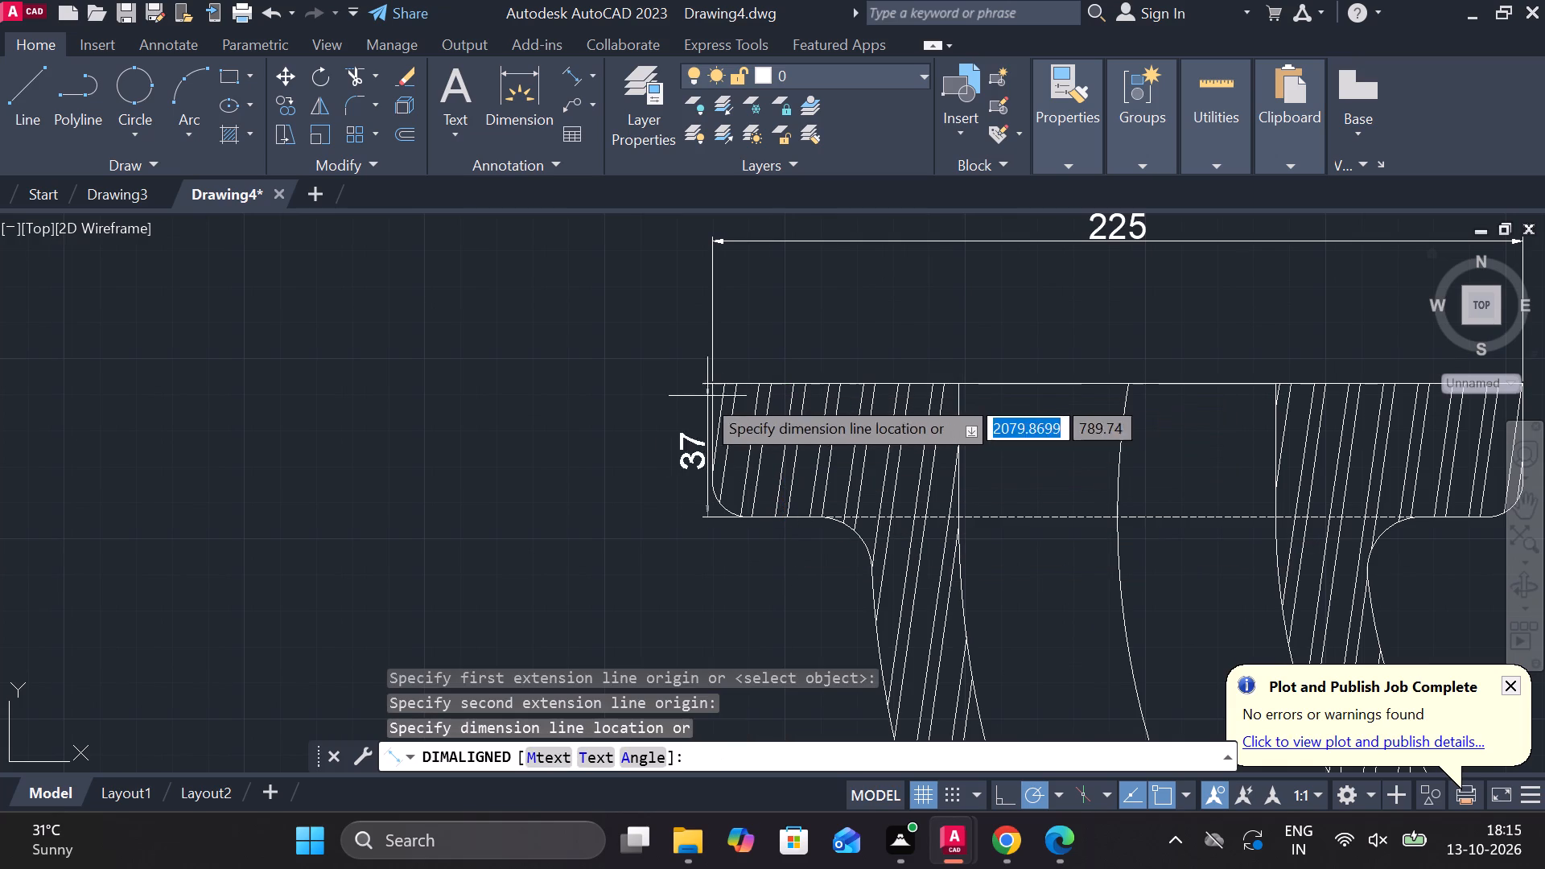
pyautogui.click(591, 393)
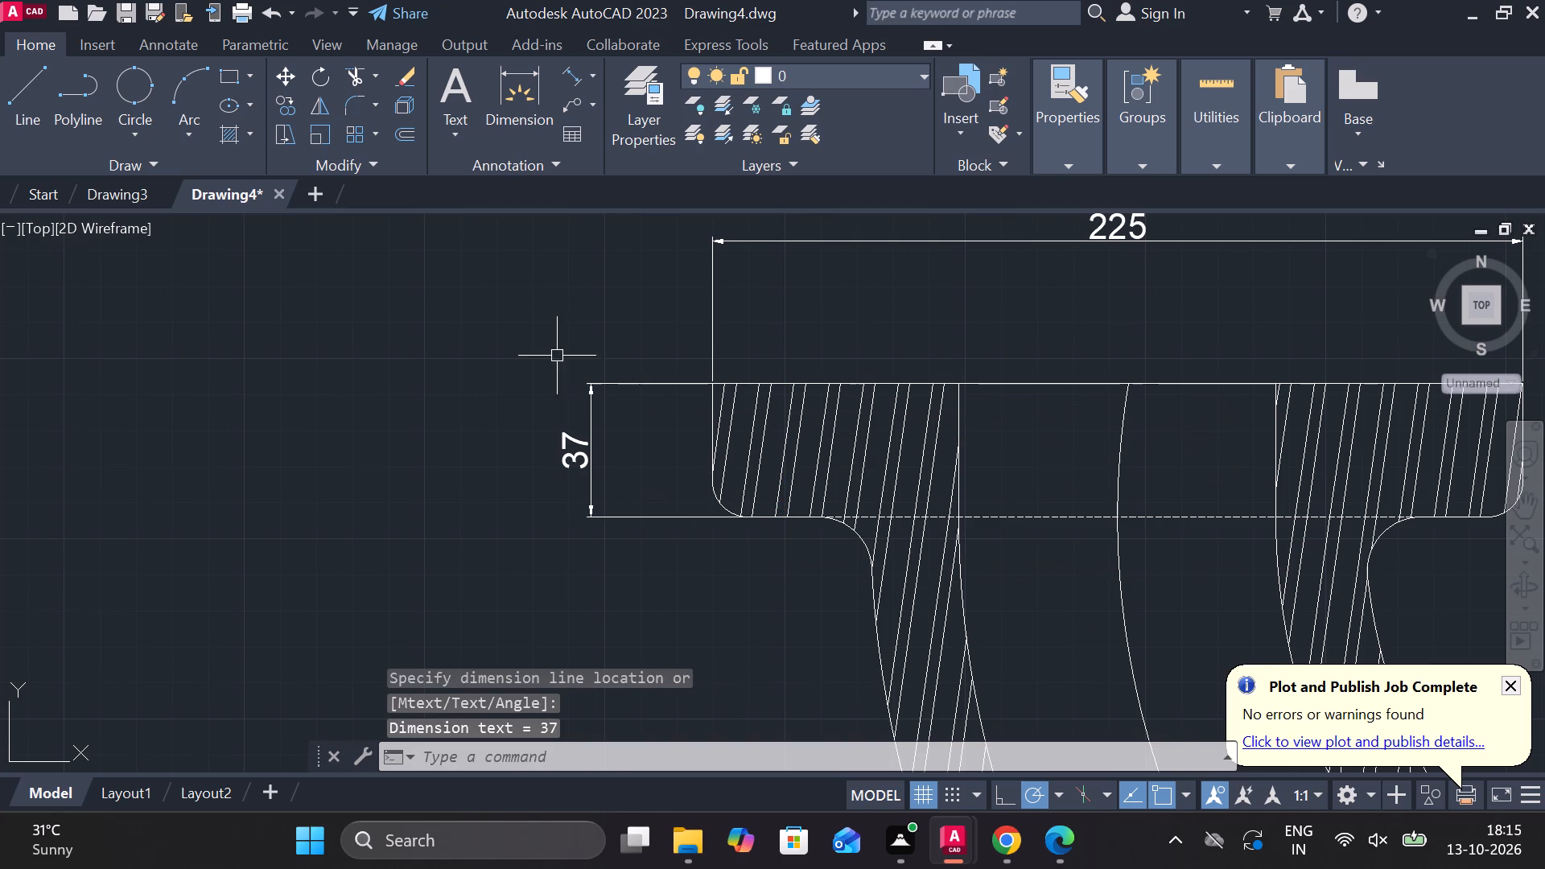
# Add an aligned dimension across the curved pipe between its outer wall edges, placed about midway along the bend.
pyautogui.scroll(-1, 623, 348)
pyautogui.moveTo(667, 414); pyautogui.dragTo(513, 381, button='middle')
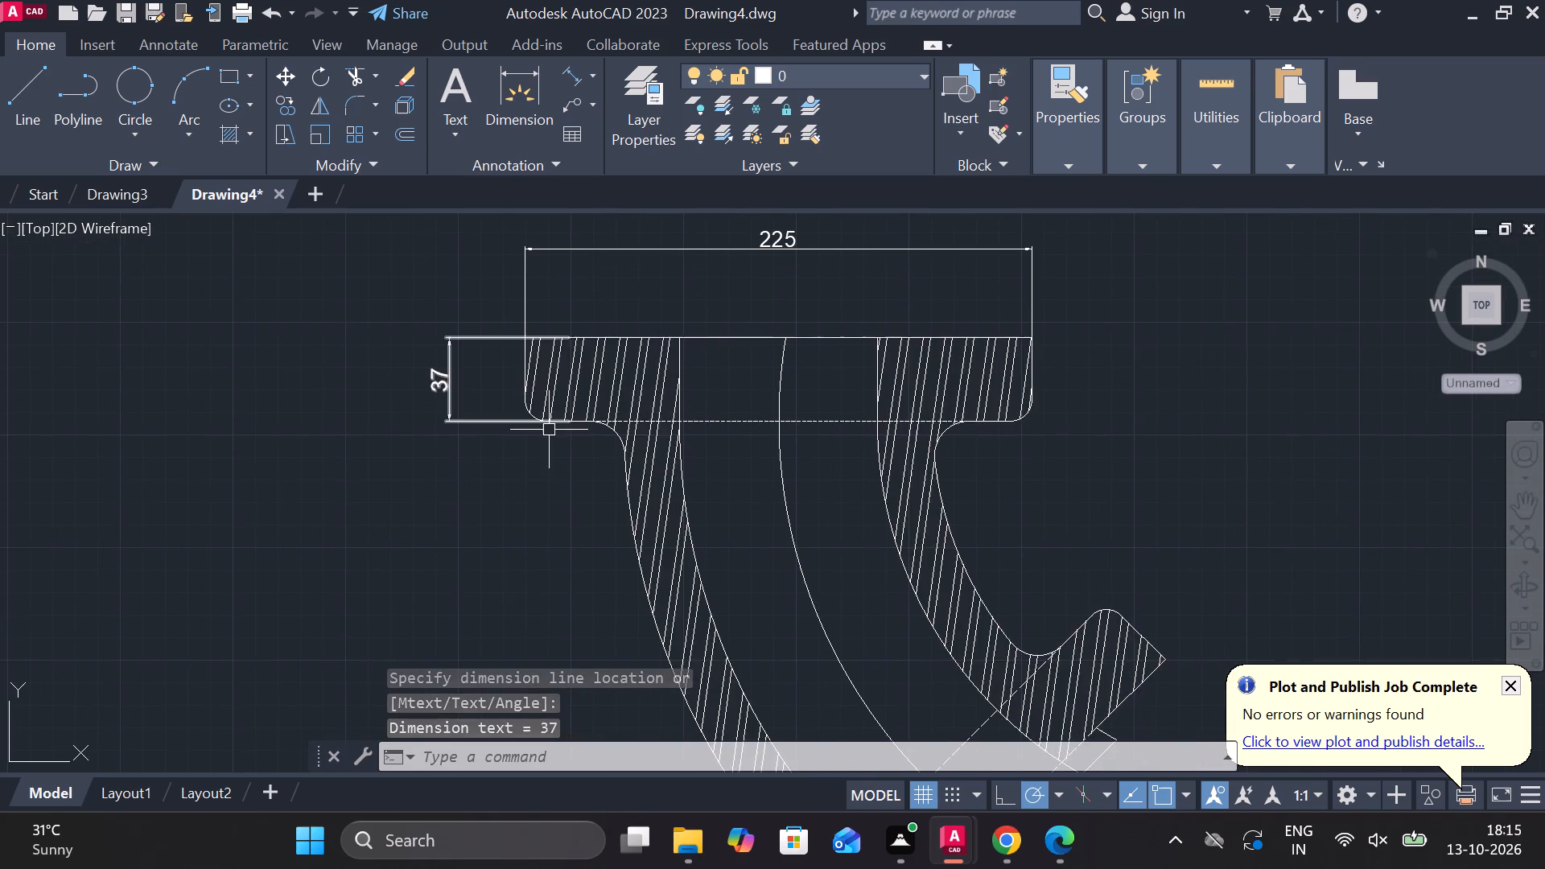
pyautogui.moveTo(546, 430); pyautogui.dragTo(451, 216, button='middle')
pyautogui.press('space')
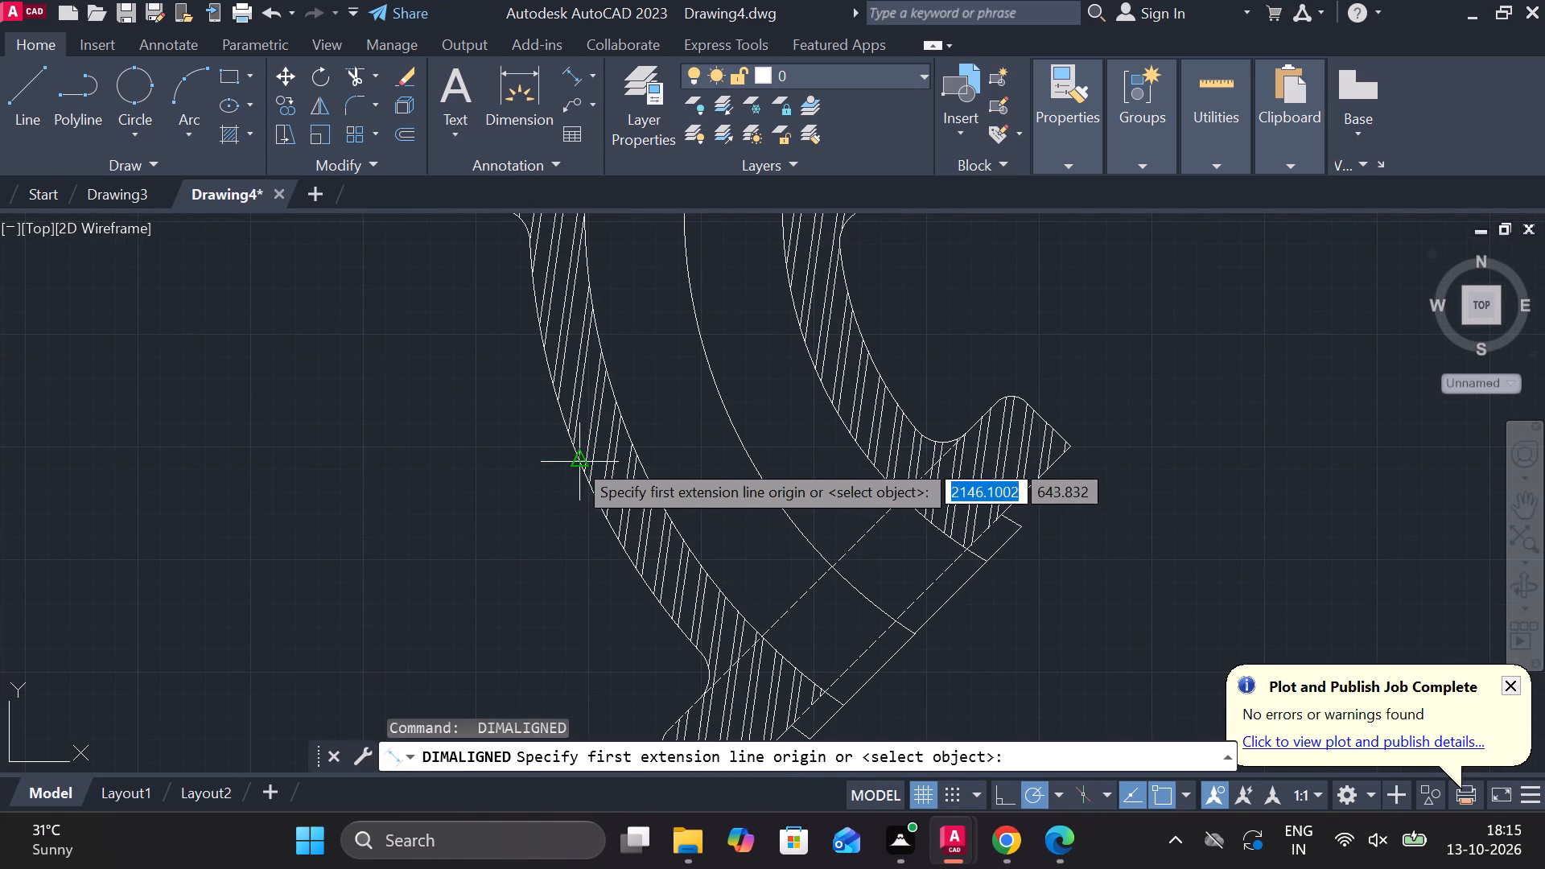
pyautogui.click(575, 459)
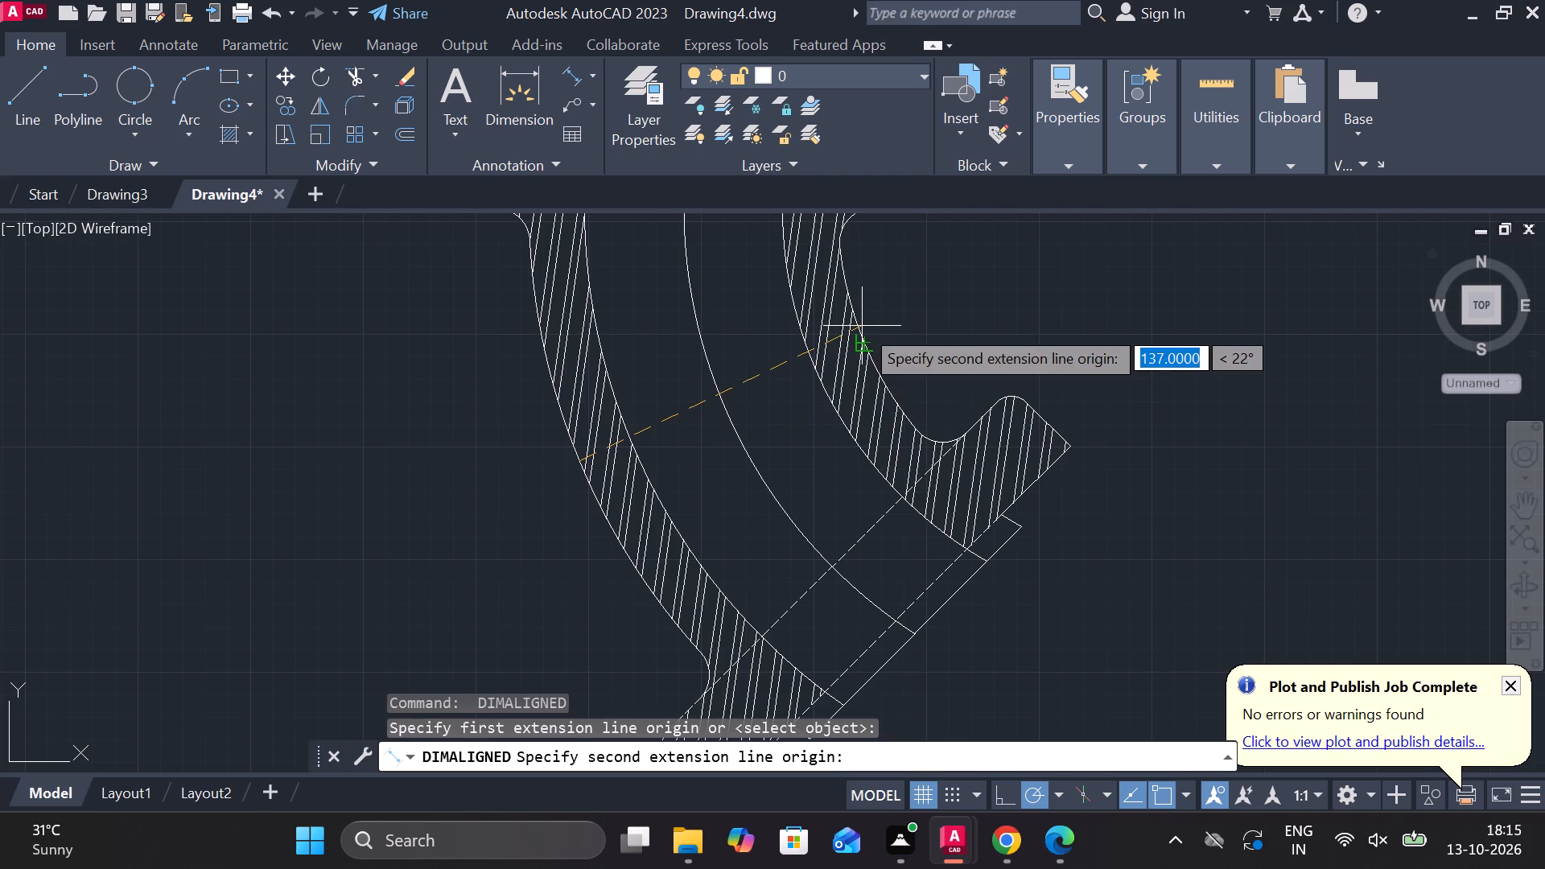
pyautogui.click(862, 326)
pyautogui.click(841, 307)
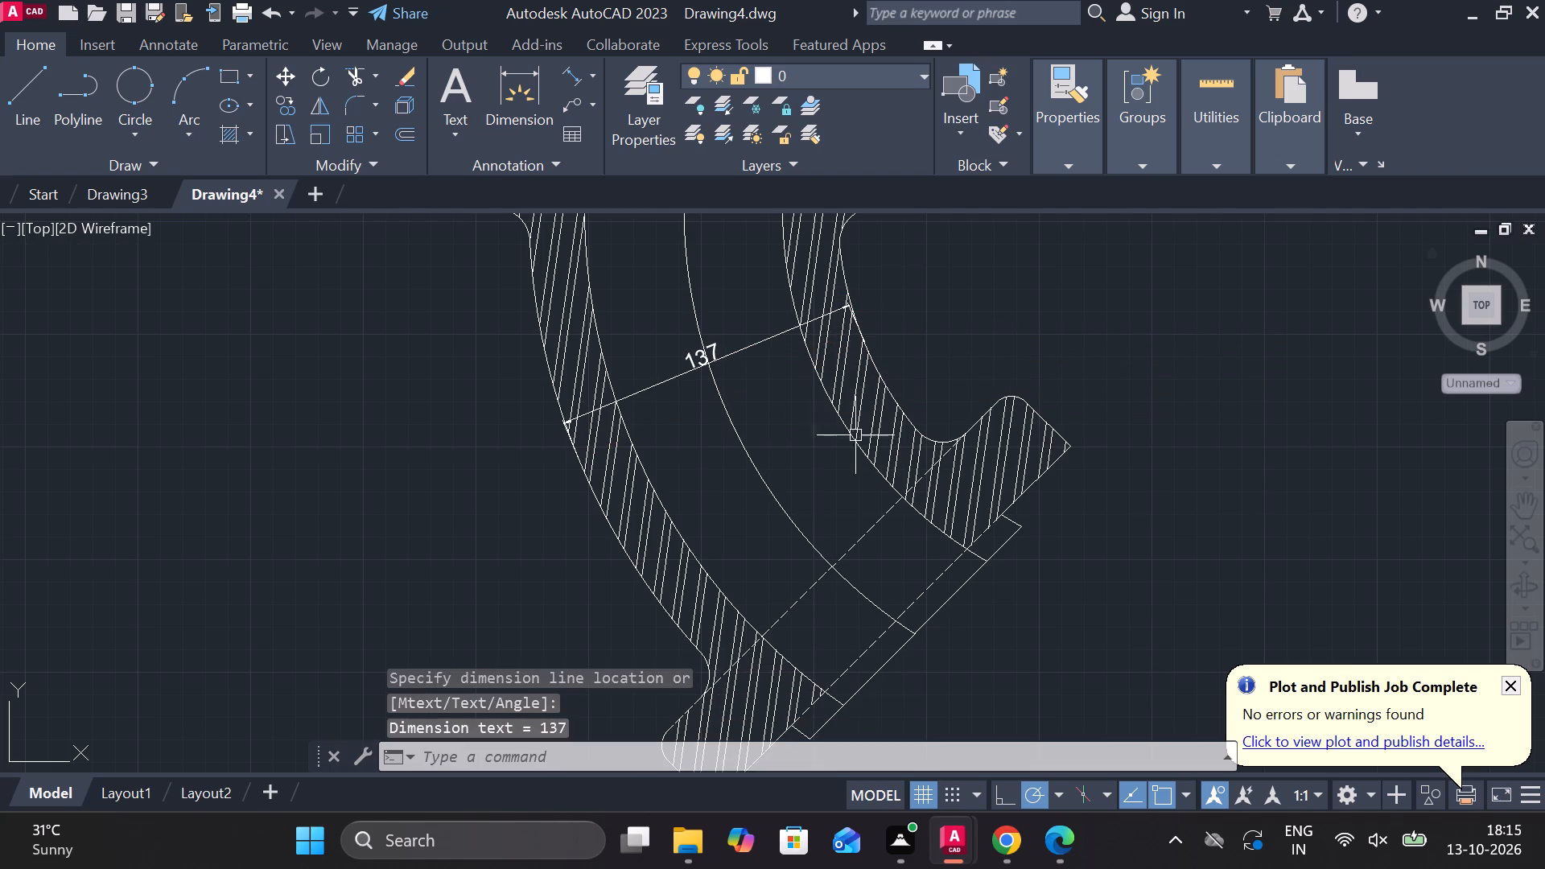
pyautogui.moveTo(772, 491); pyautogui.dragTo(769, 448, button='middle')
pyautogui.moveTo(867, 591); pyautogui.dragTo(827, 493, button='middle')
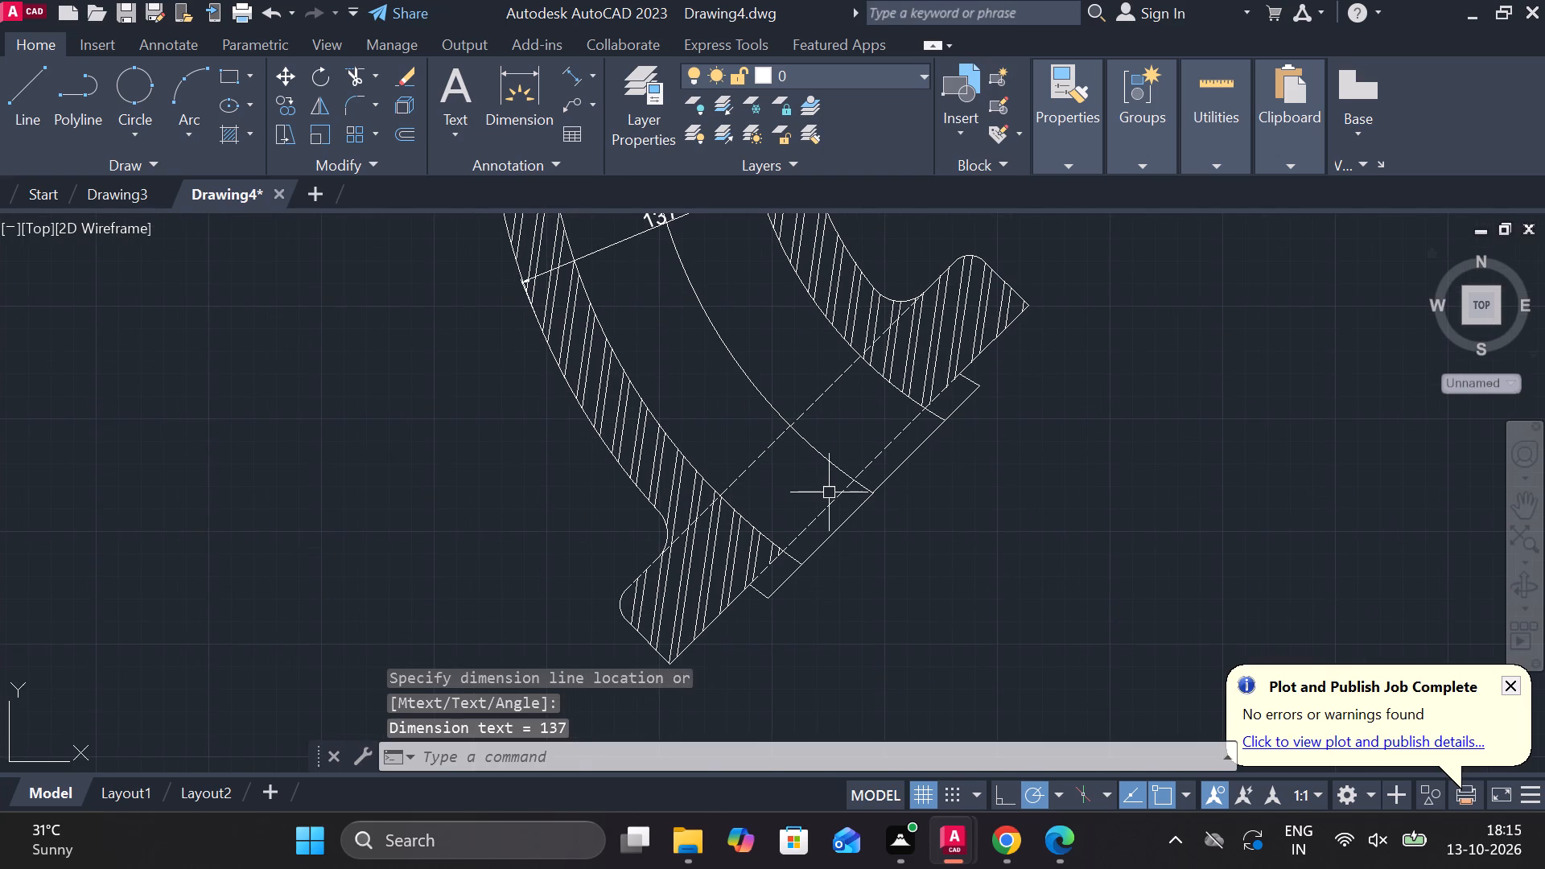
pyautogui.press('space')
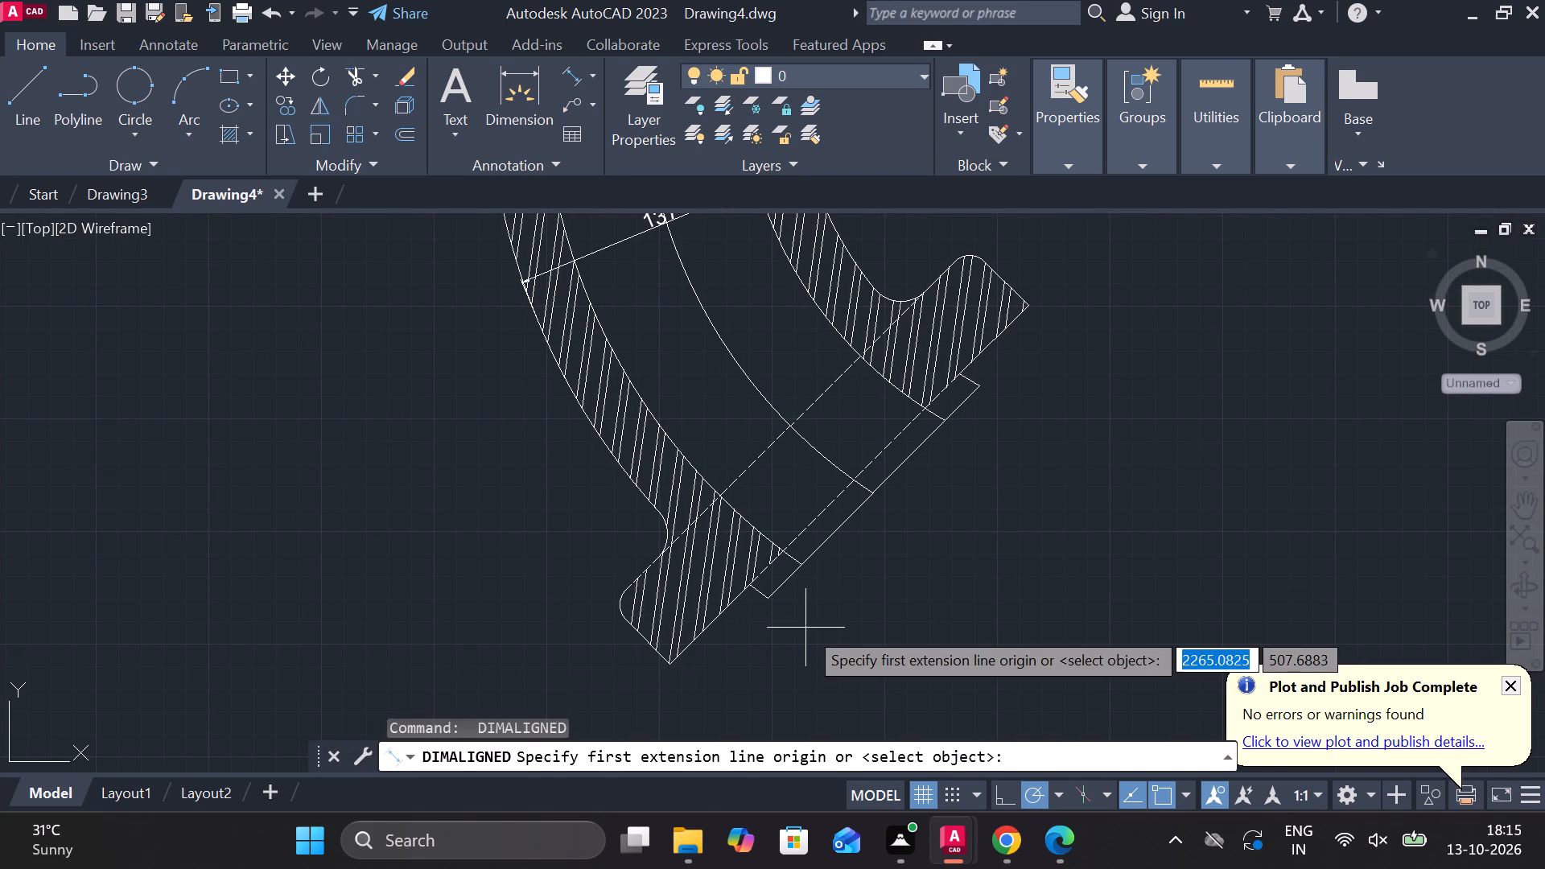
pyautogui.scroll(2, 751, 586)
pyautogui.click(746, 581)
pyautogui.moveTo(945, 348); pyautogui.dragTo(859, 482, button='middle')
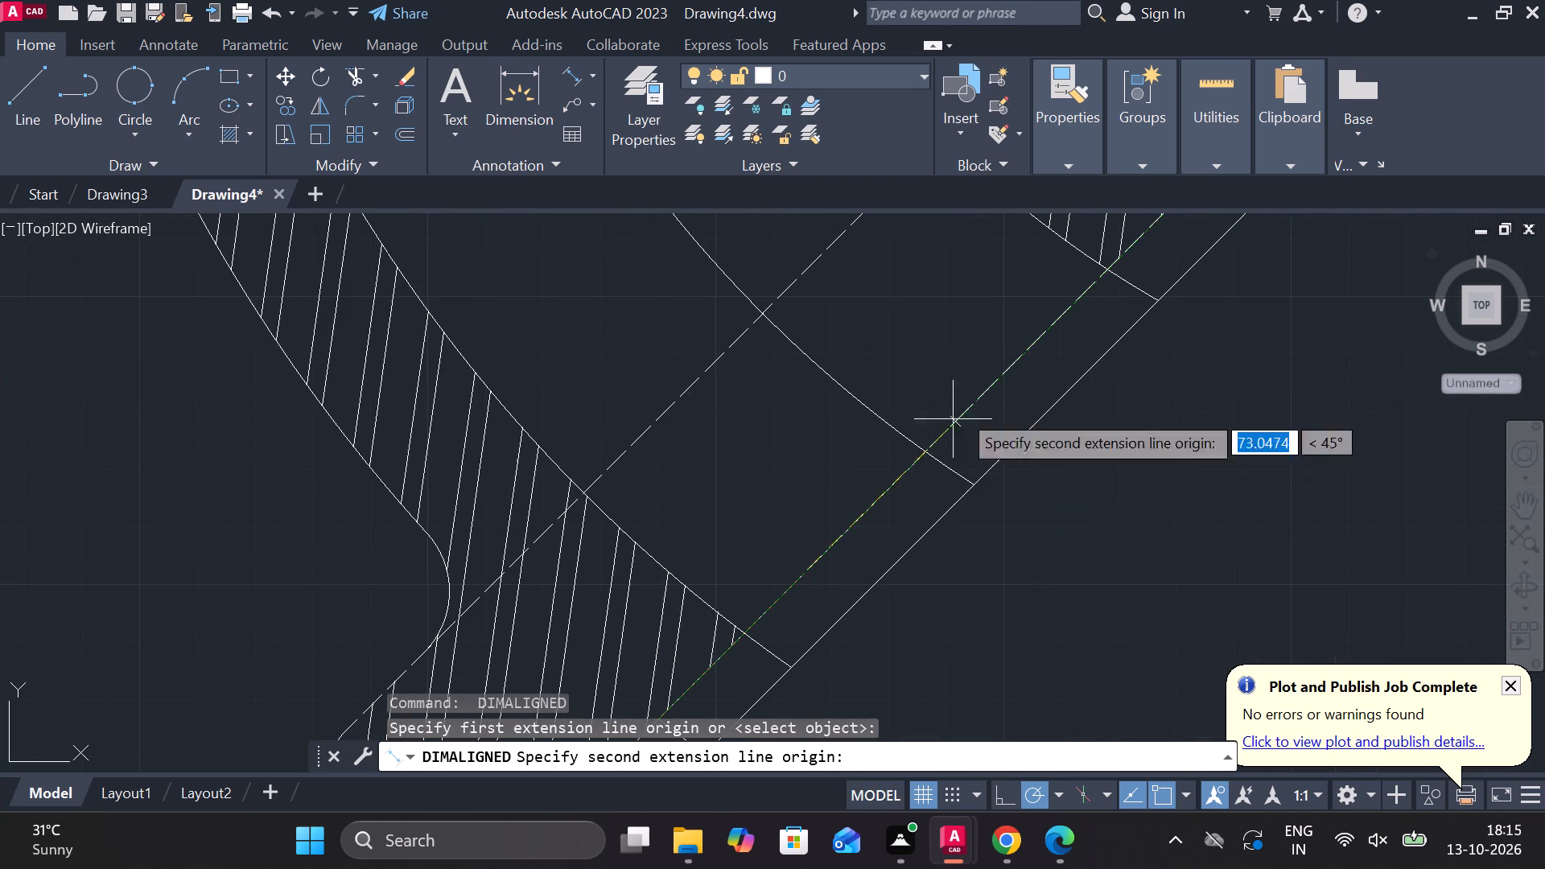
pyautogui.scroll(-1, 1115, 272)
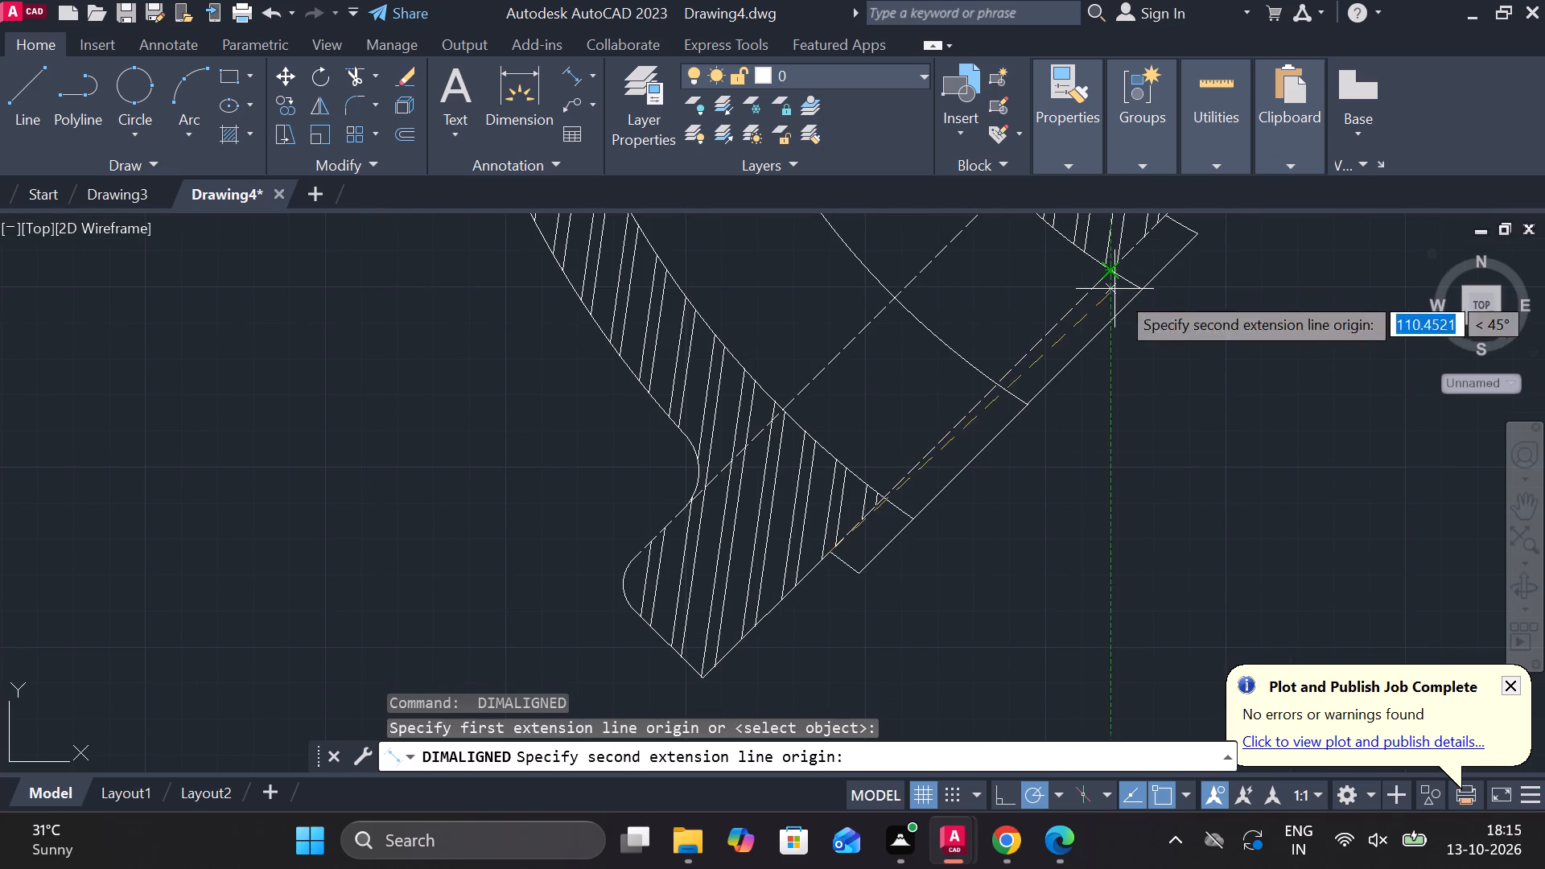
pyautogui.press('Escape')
# Add an aligned dimension for the pipe bore at the diagonal flange's dashed inner line, placed outside the flange's end face.
pyautogui.press('space')
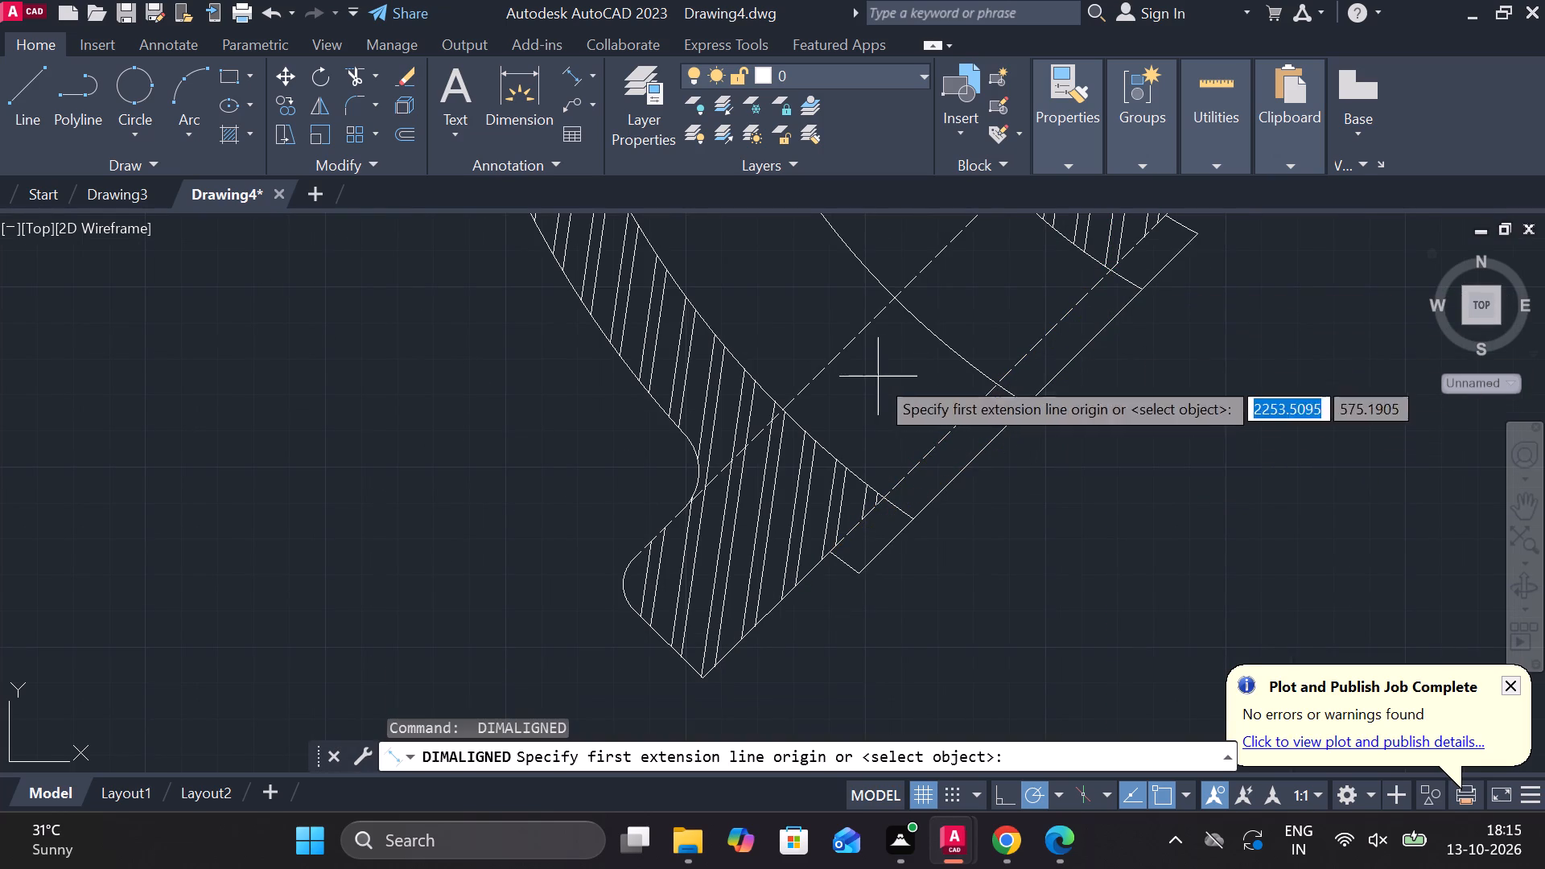
pyautogui.click(782, 415)
pyautogui.moveTo(851, 407); pyautogui.dragTo(779, 537, button='middle')
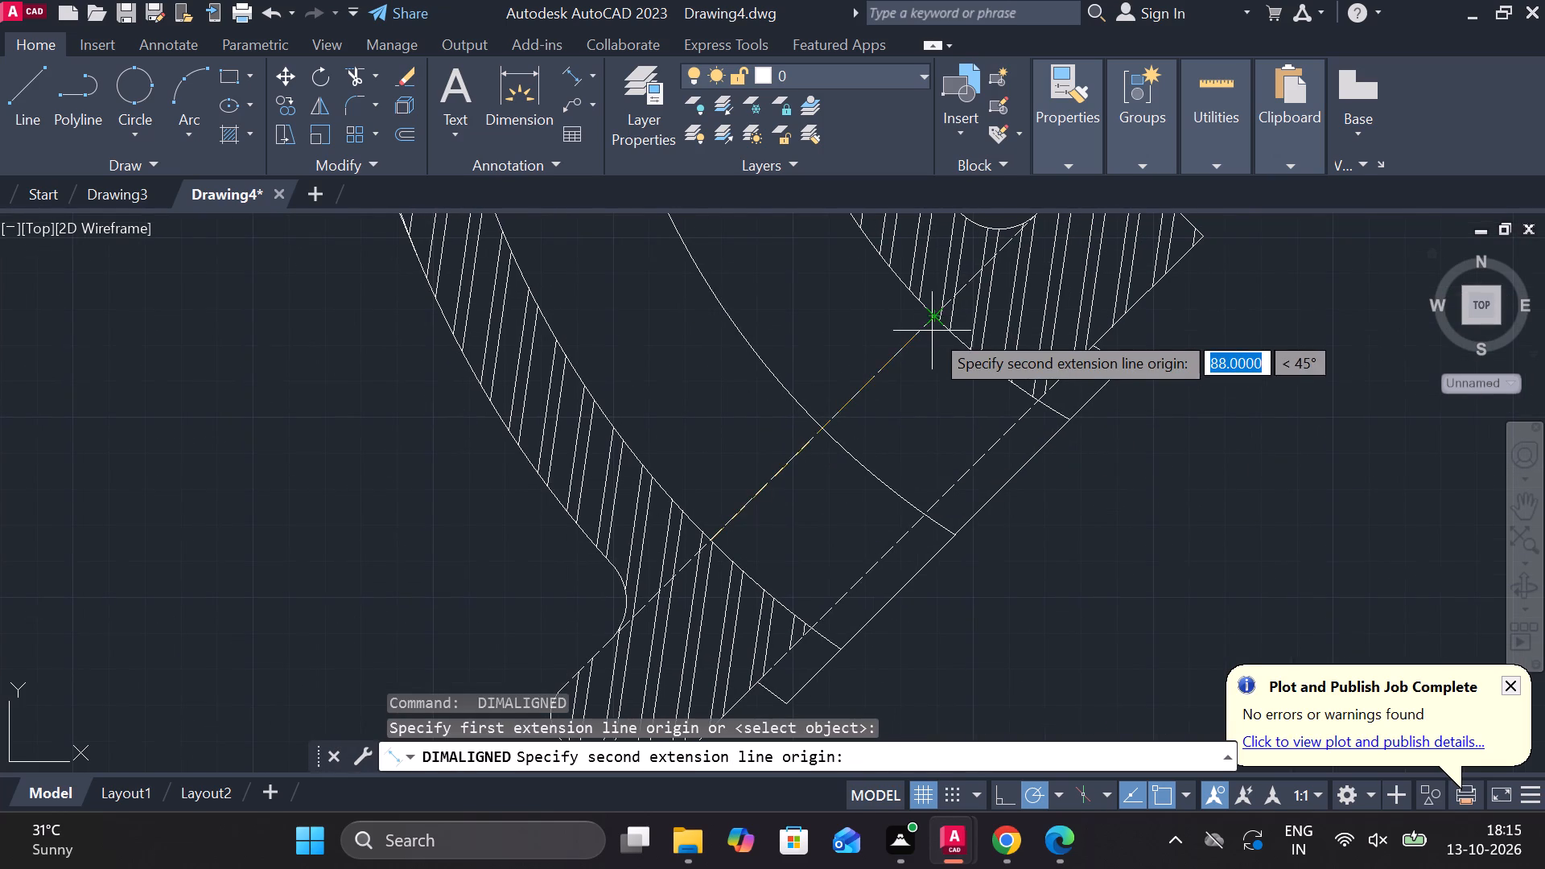
pyautogui.click(939, 317)
pyautogui.moveTo(1114, 492); pyautogui.dragTo(1080, 441, button='middle')
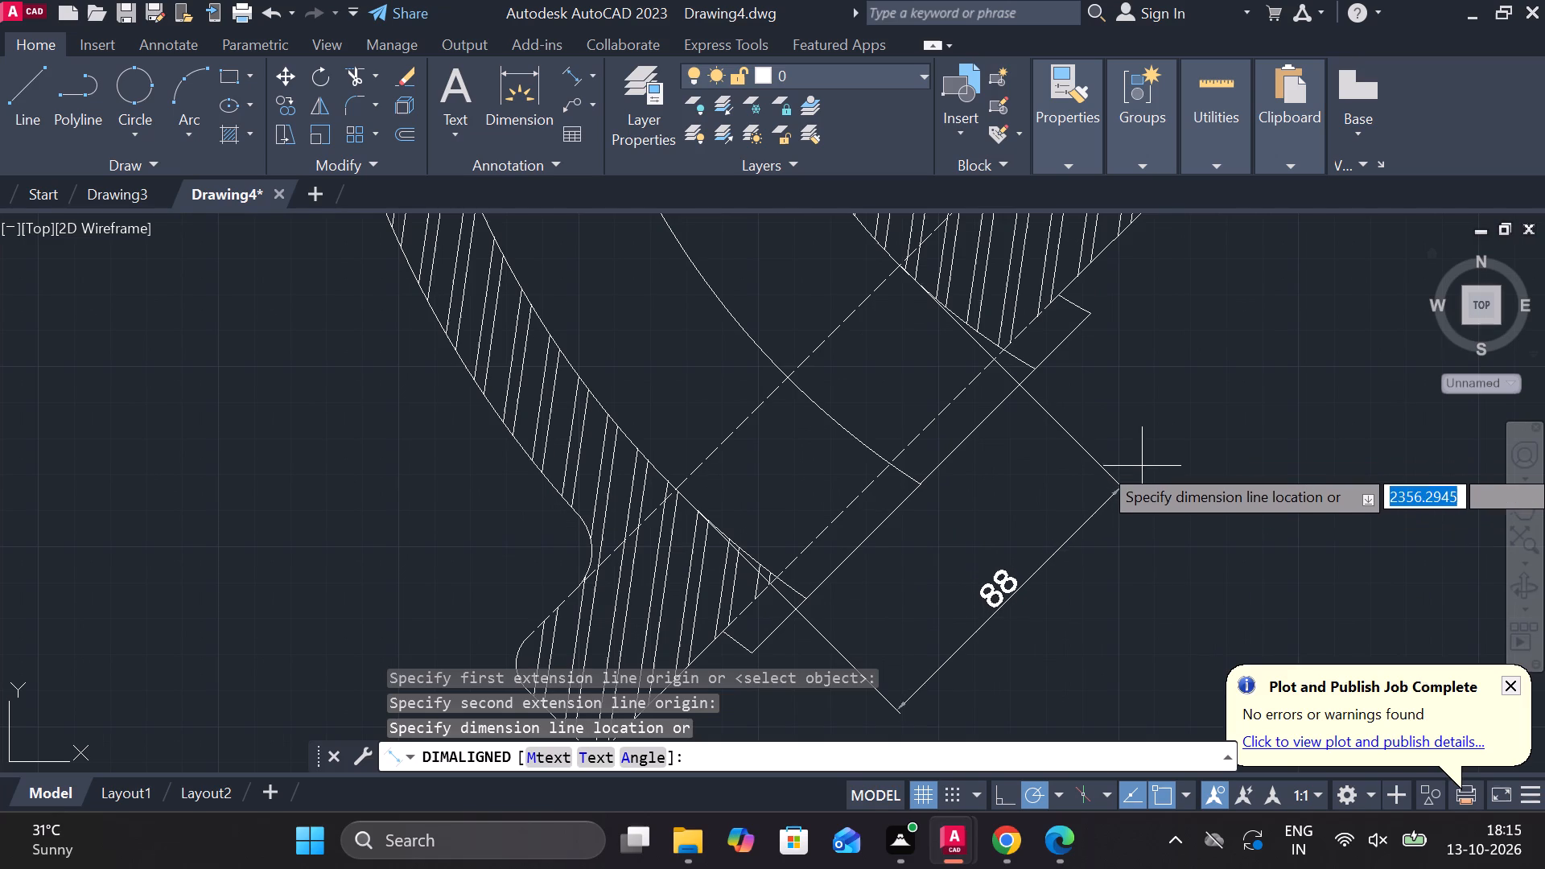
pyautogui.click(1145, 455)
# Add an aligned dimension between the outer corners of the diagonal flange's raised face, placed outside the pipe bore dimension.
pyautogui.scroll(-1, 1172, 445)
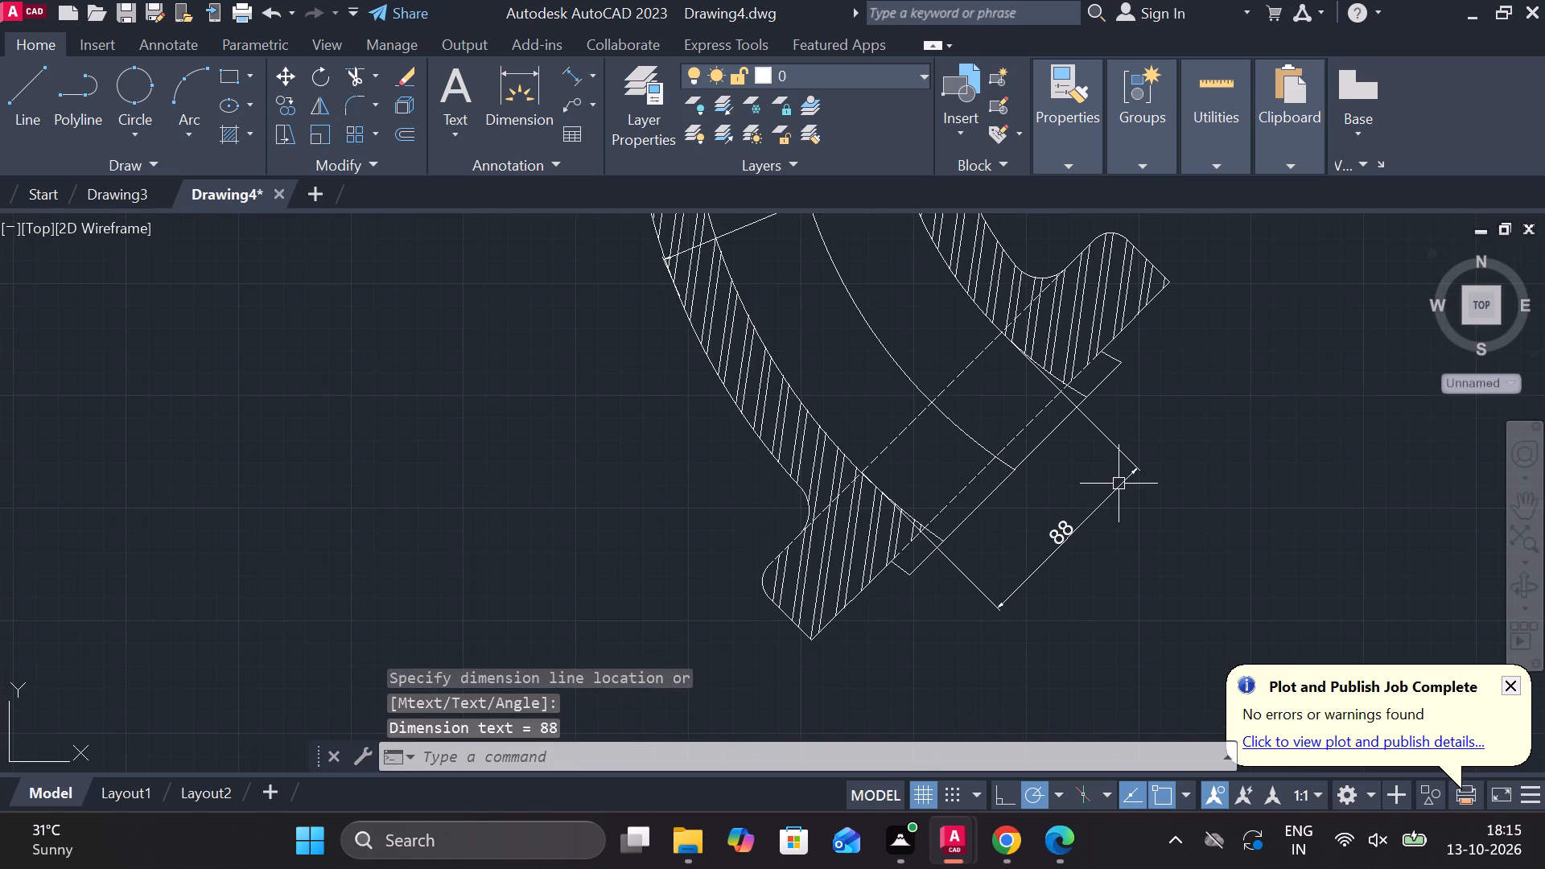
pyautogui.press('space')
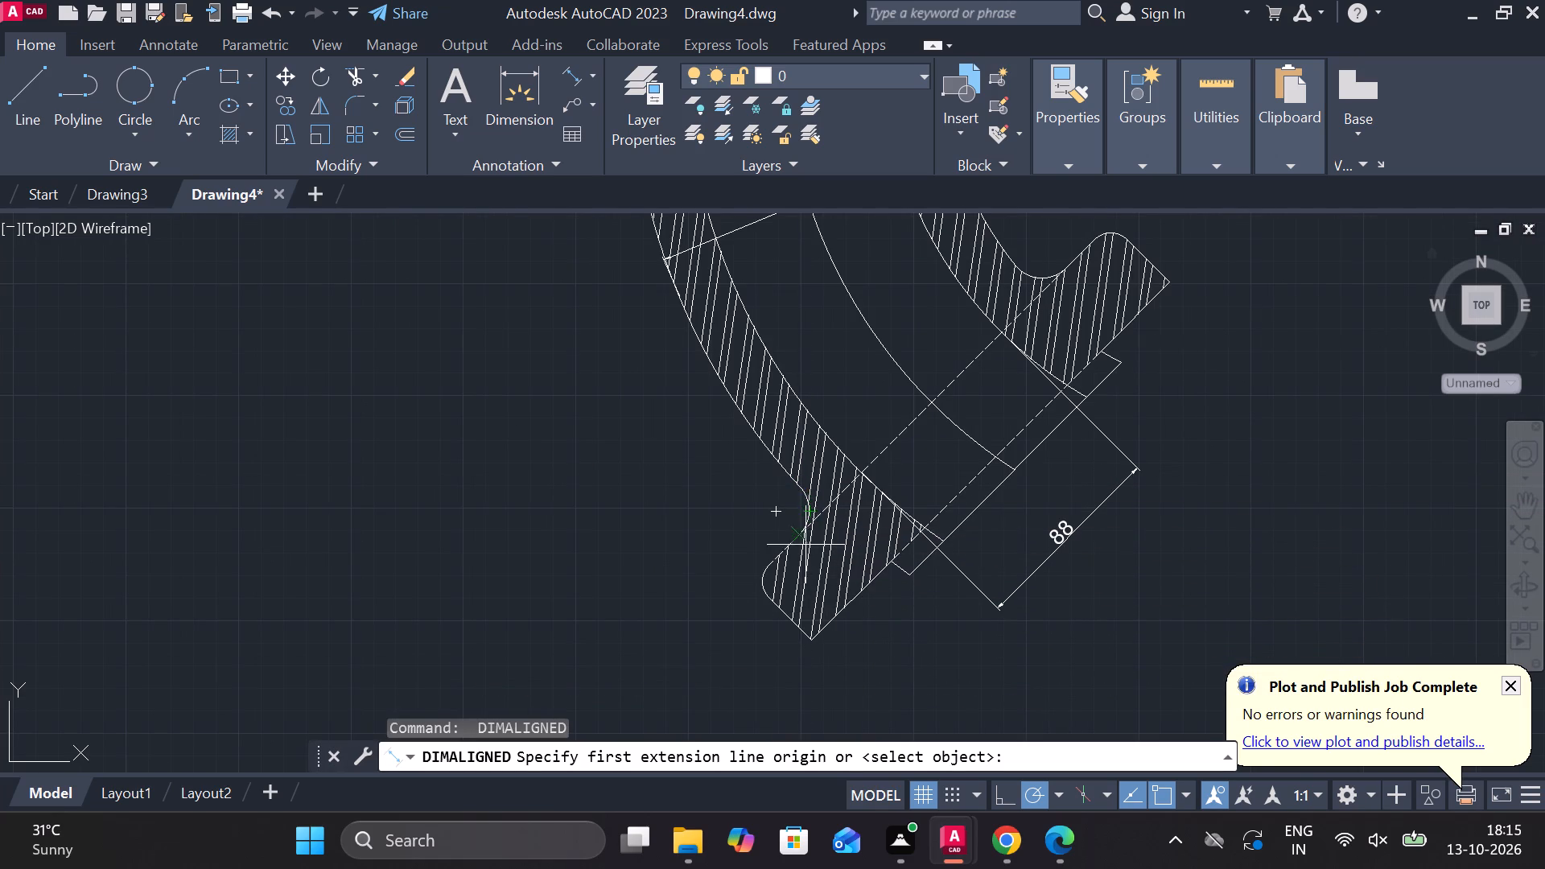
pyautogui.scroll(2, 897, 574)
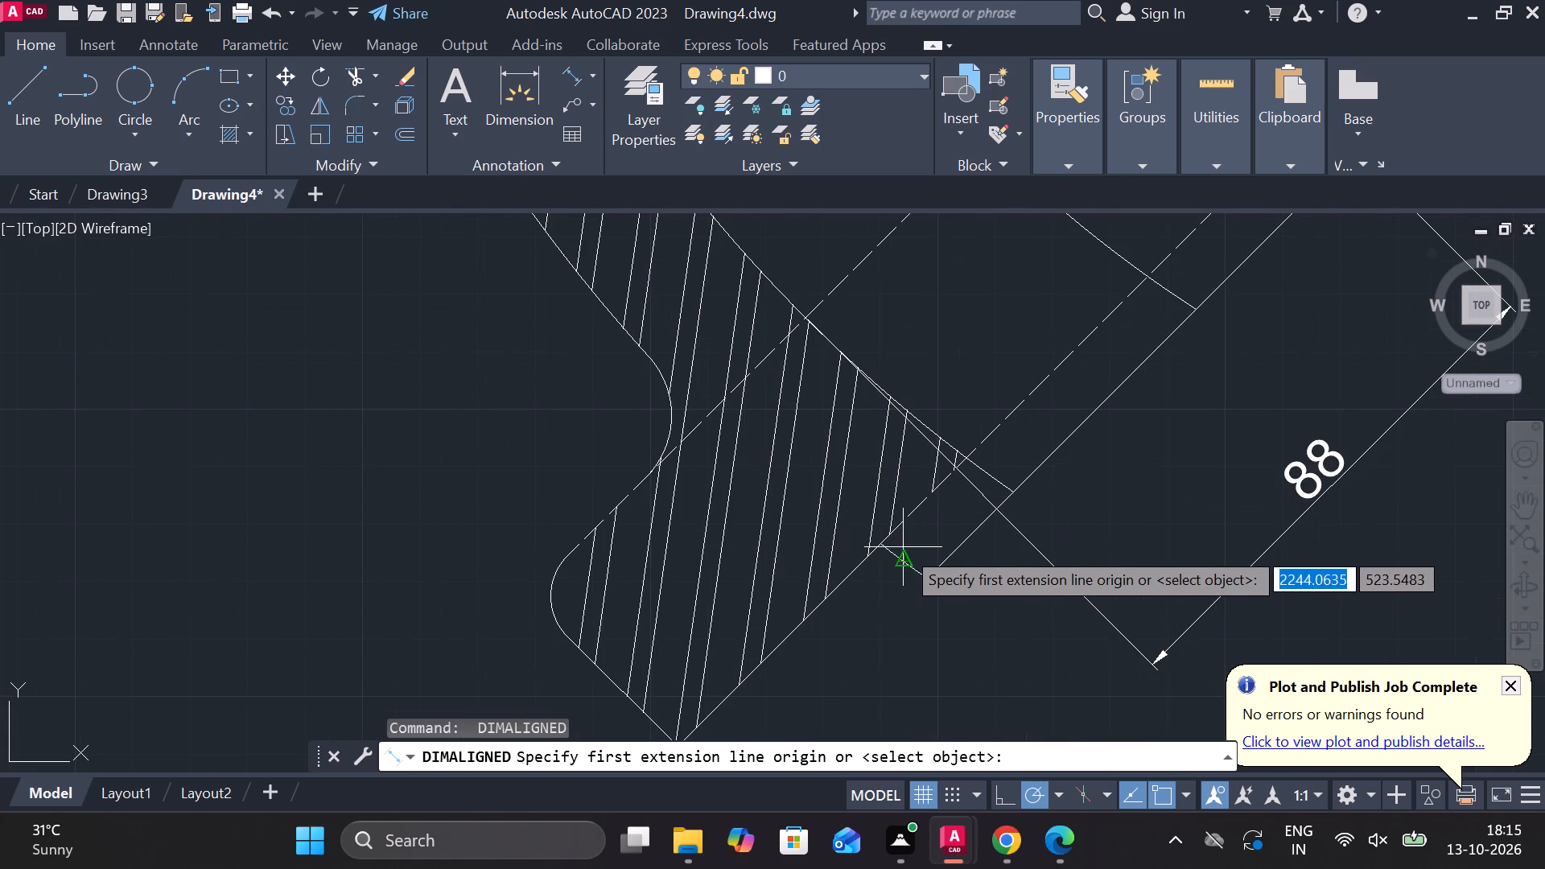
pyautogui.scroll(3, 860, 561)
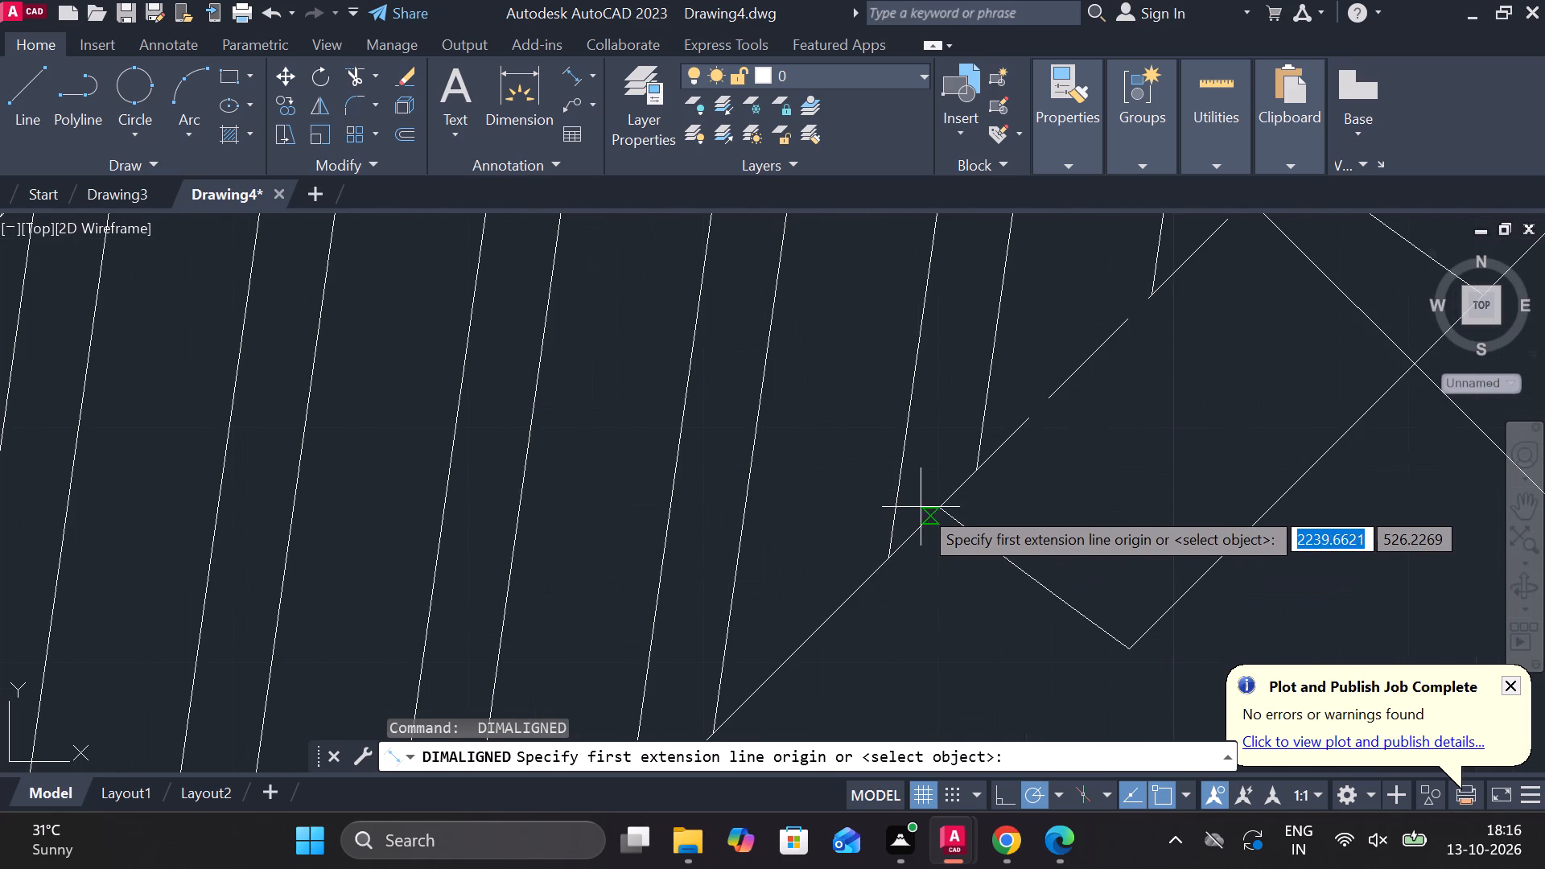
pyautogui.click(926, 507)
pyautogui.scroll(-3, 976, 488)
pyautogui.moveTo(912, 539); pyautogui.dragTo(709, 691, button='middle')
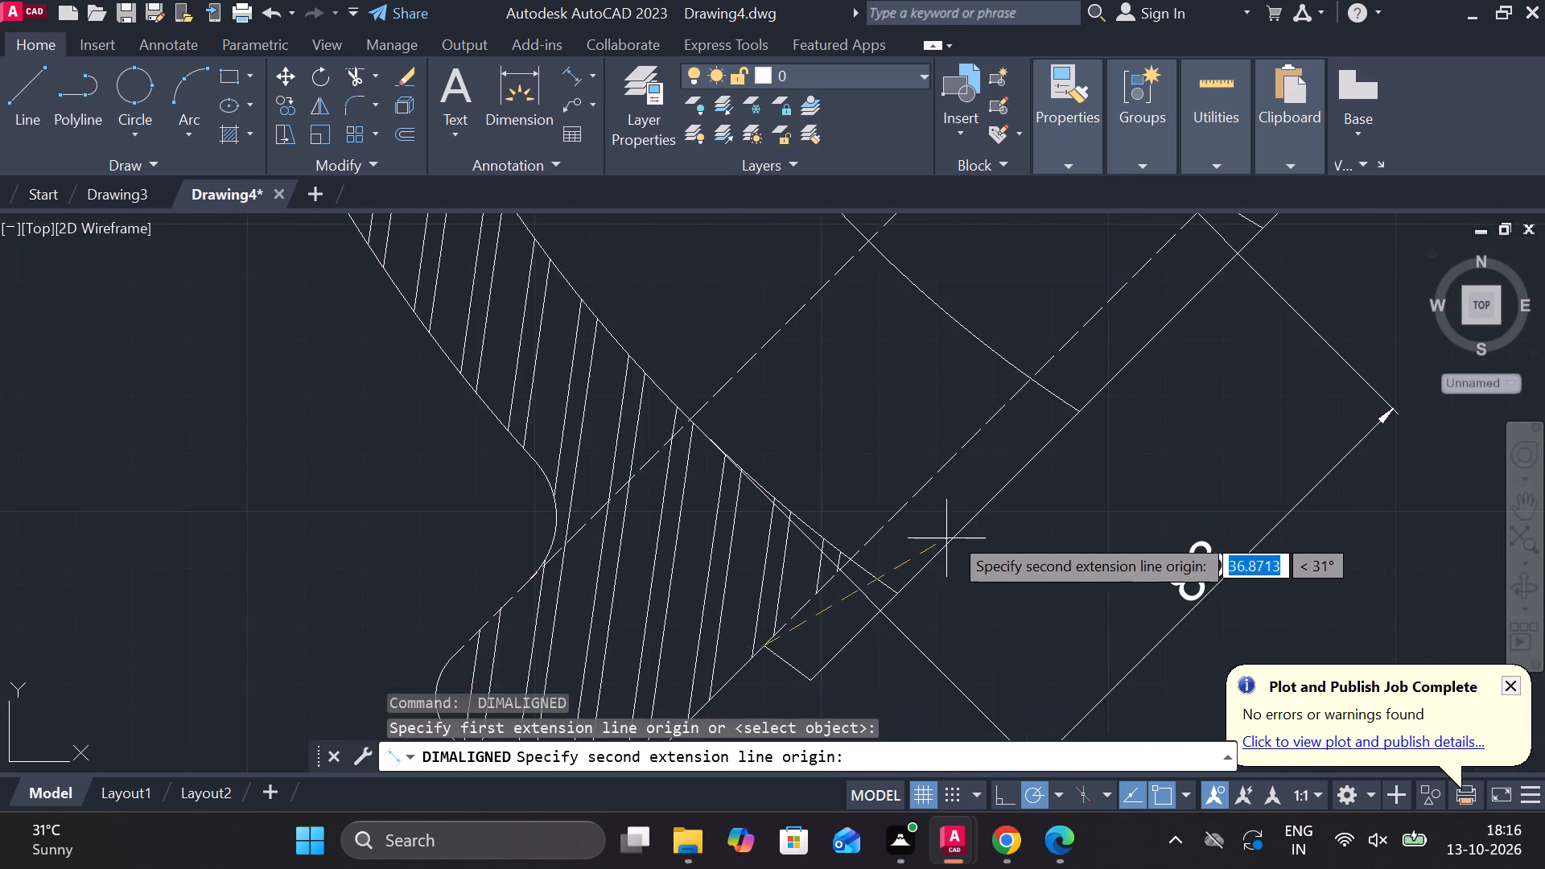
pyautogui.scroll(-1, 950, 533)
pyautogui.moveTo(945, 533); pyautogui.dragTo(851, 620, button='middle')
pyautogui.scroll(2, 1039, 406)
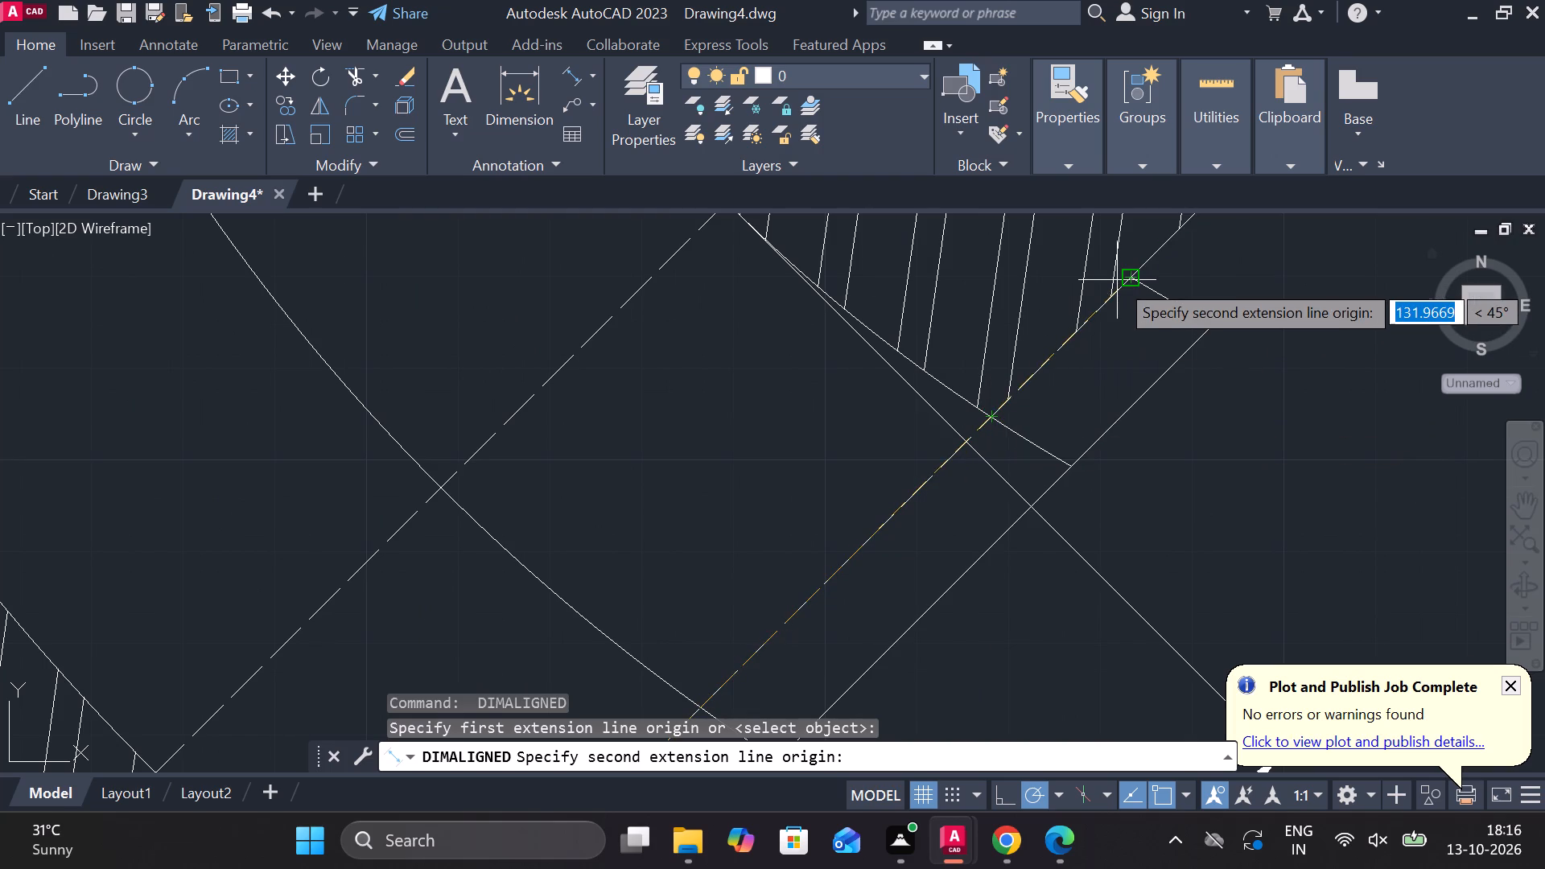
pyautogui.scroll(3, 1129, 280)
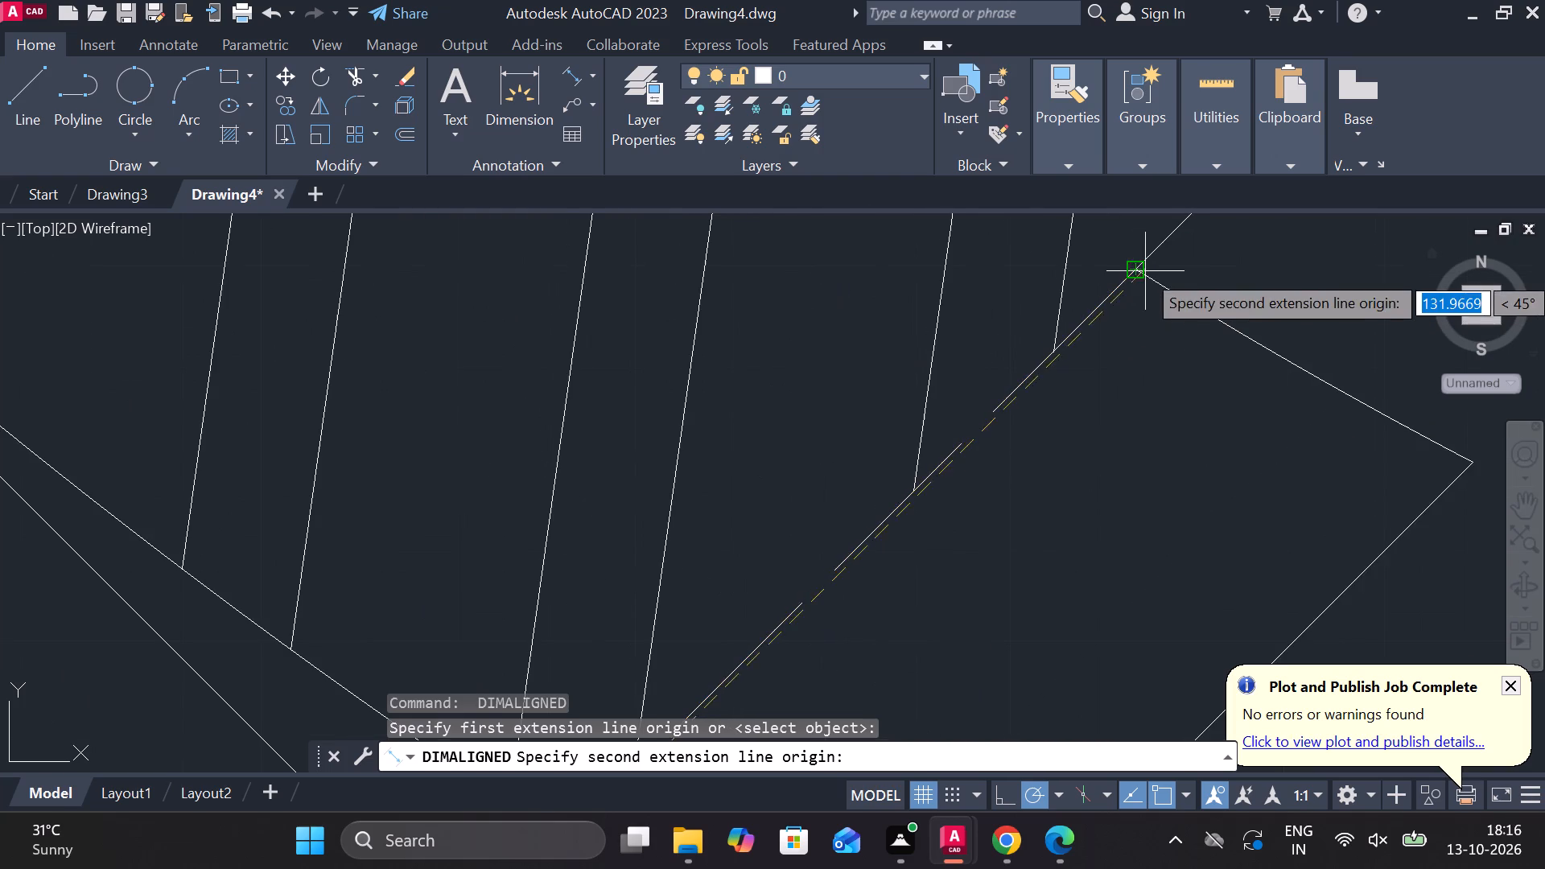
pyautogui.click(1135, 269)
pyautogui.scroll(-3, 1250, 365)
pyautogui.moveTo(1308, 426); pyautogui.dragTo(1197, 326, button='middle')
pyautogui.scroll(-2, 1235, 334)
pyautogui.scroll(-1, 1329, 405)
pyautogui.click(1358, 447)
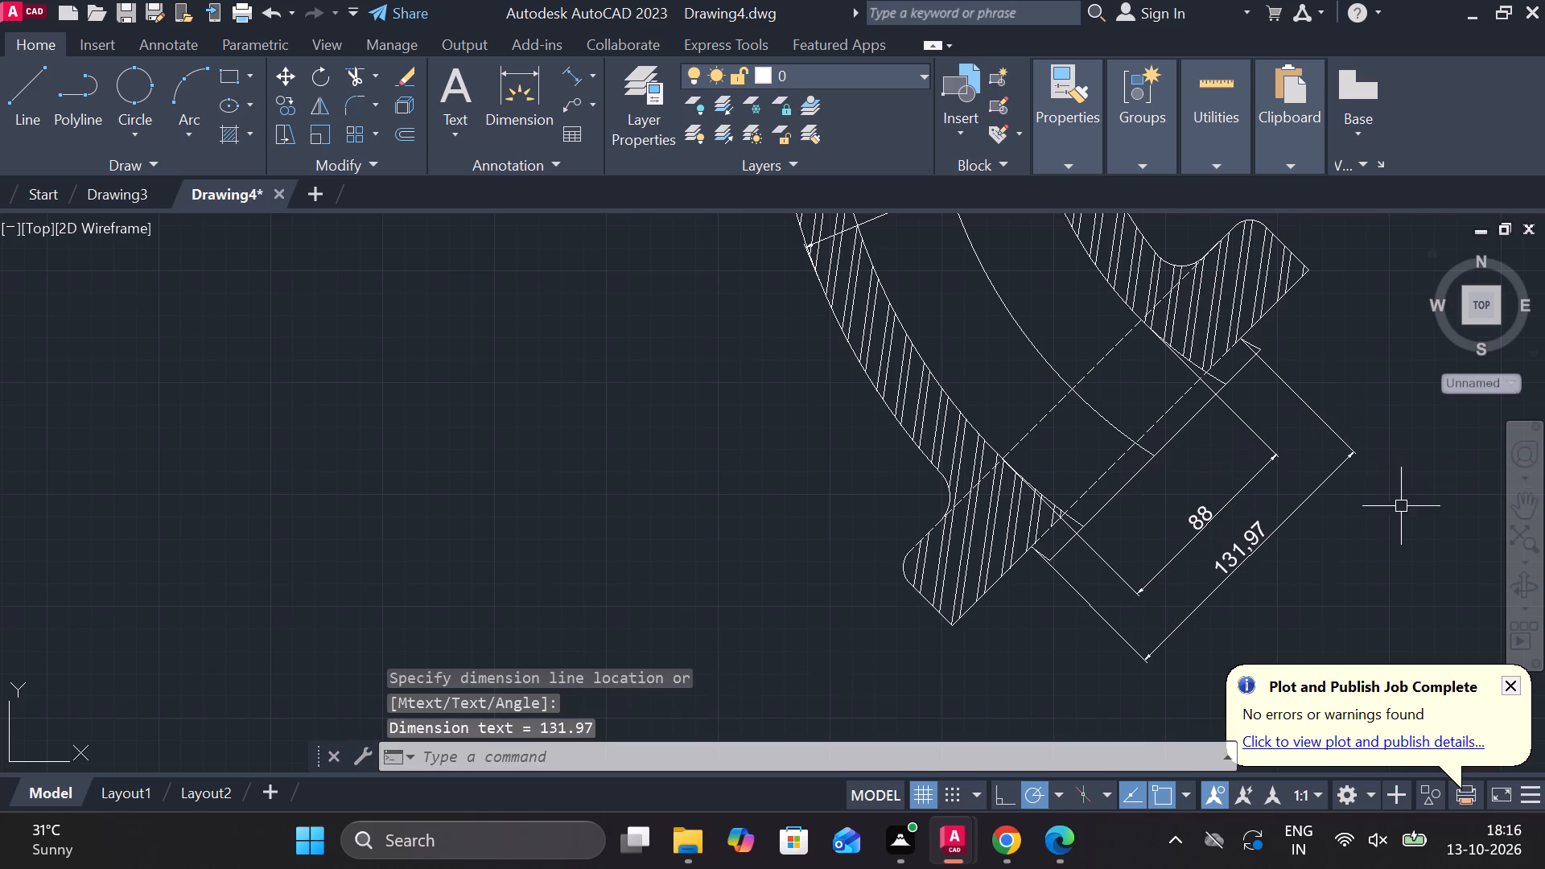
# Replace the text of the diagonal flange's raised-face dimension with Ø130.
pyautogui.doubleClick(1242, 555)
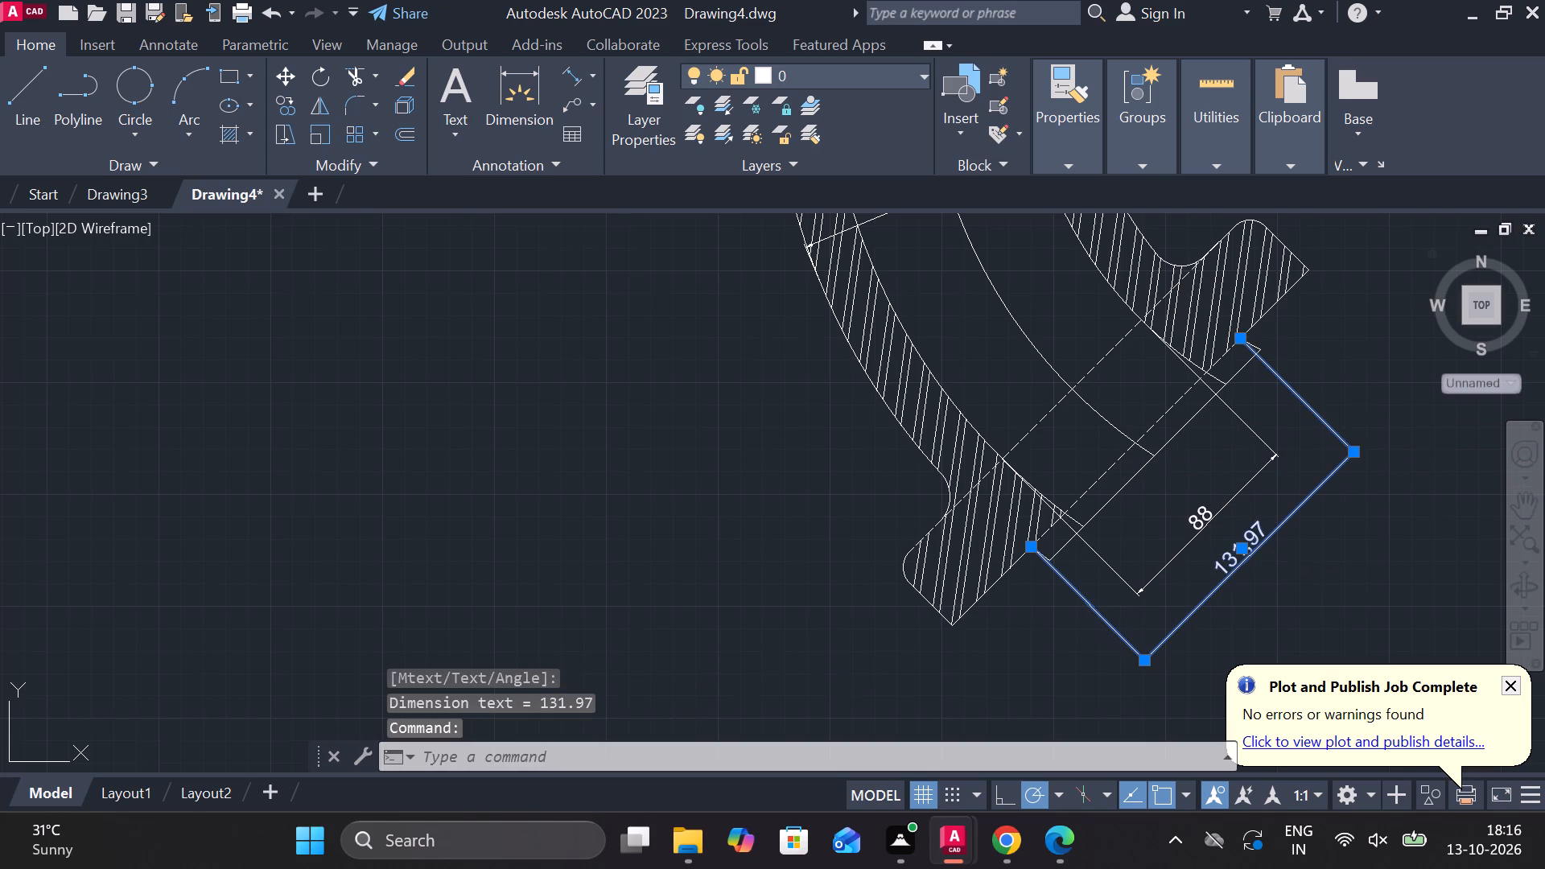
pyautogui.press('Right')
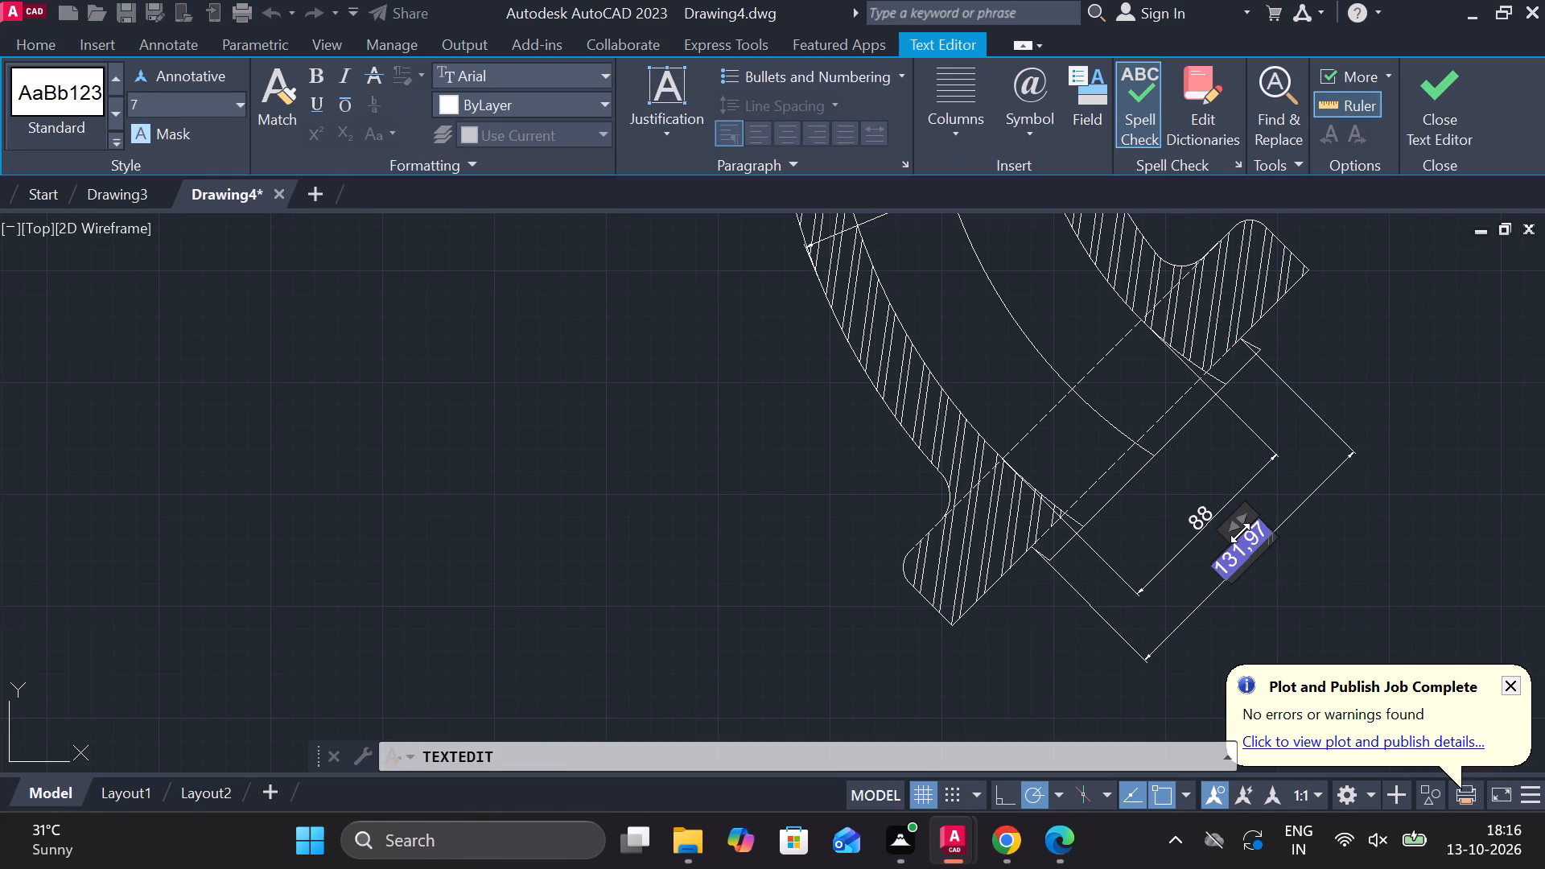
pyautogui.press('\\')
pyautogui.press('BackSpace')
pyautogui.press('BackSpace')
pyautogui.press('BackSpace')
pyautogui.press('1')
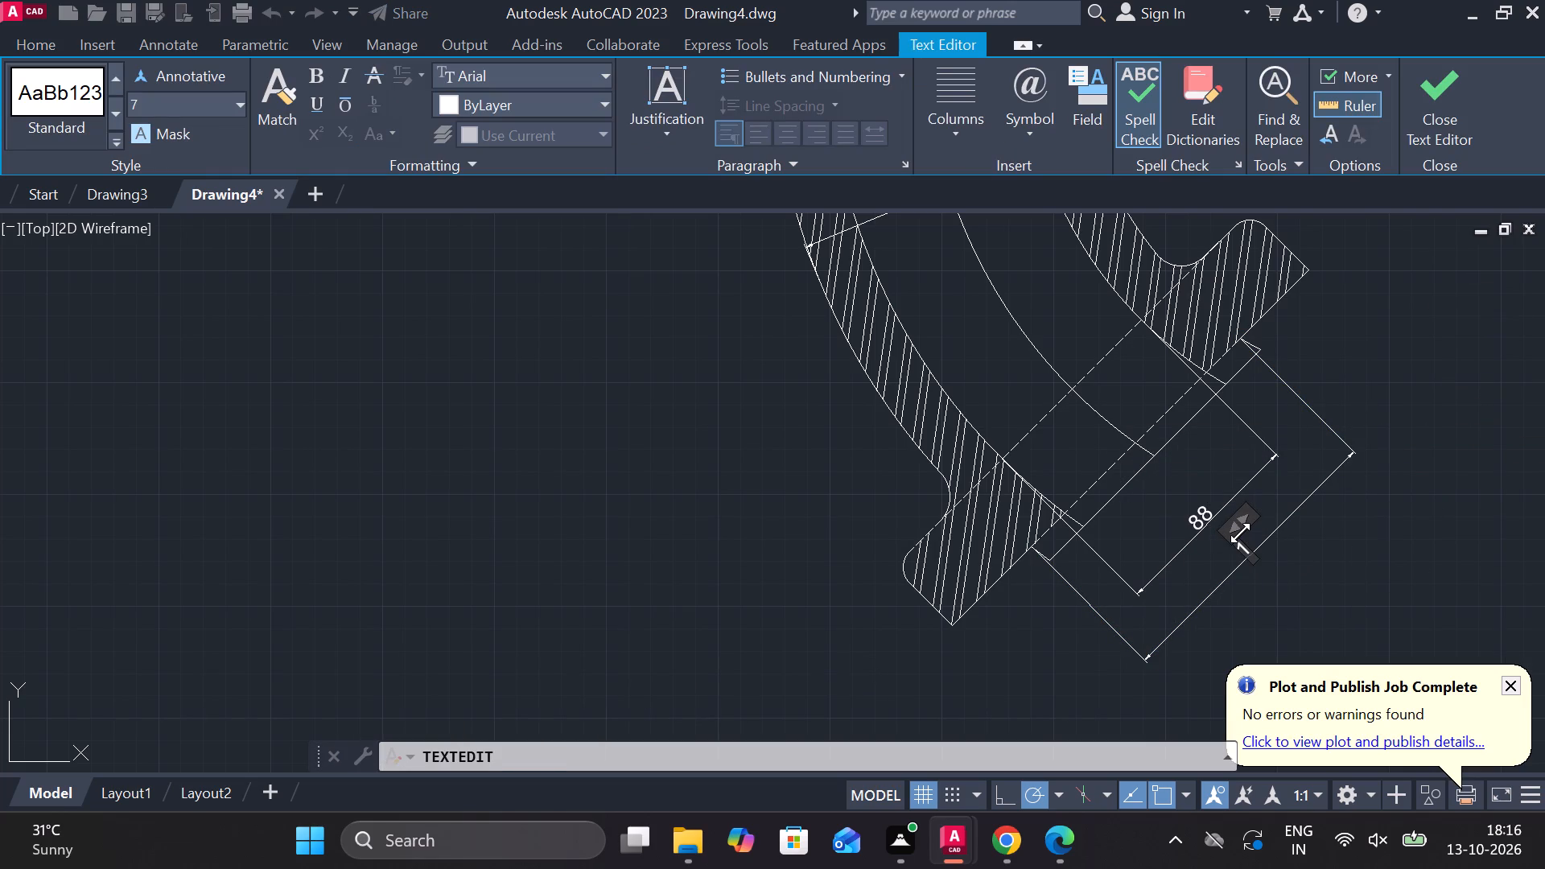
pyautogui.press('BackSpace')
pyautogui.click(1034, 115)
pyautogui.click(1063, 220)
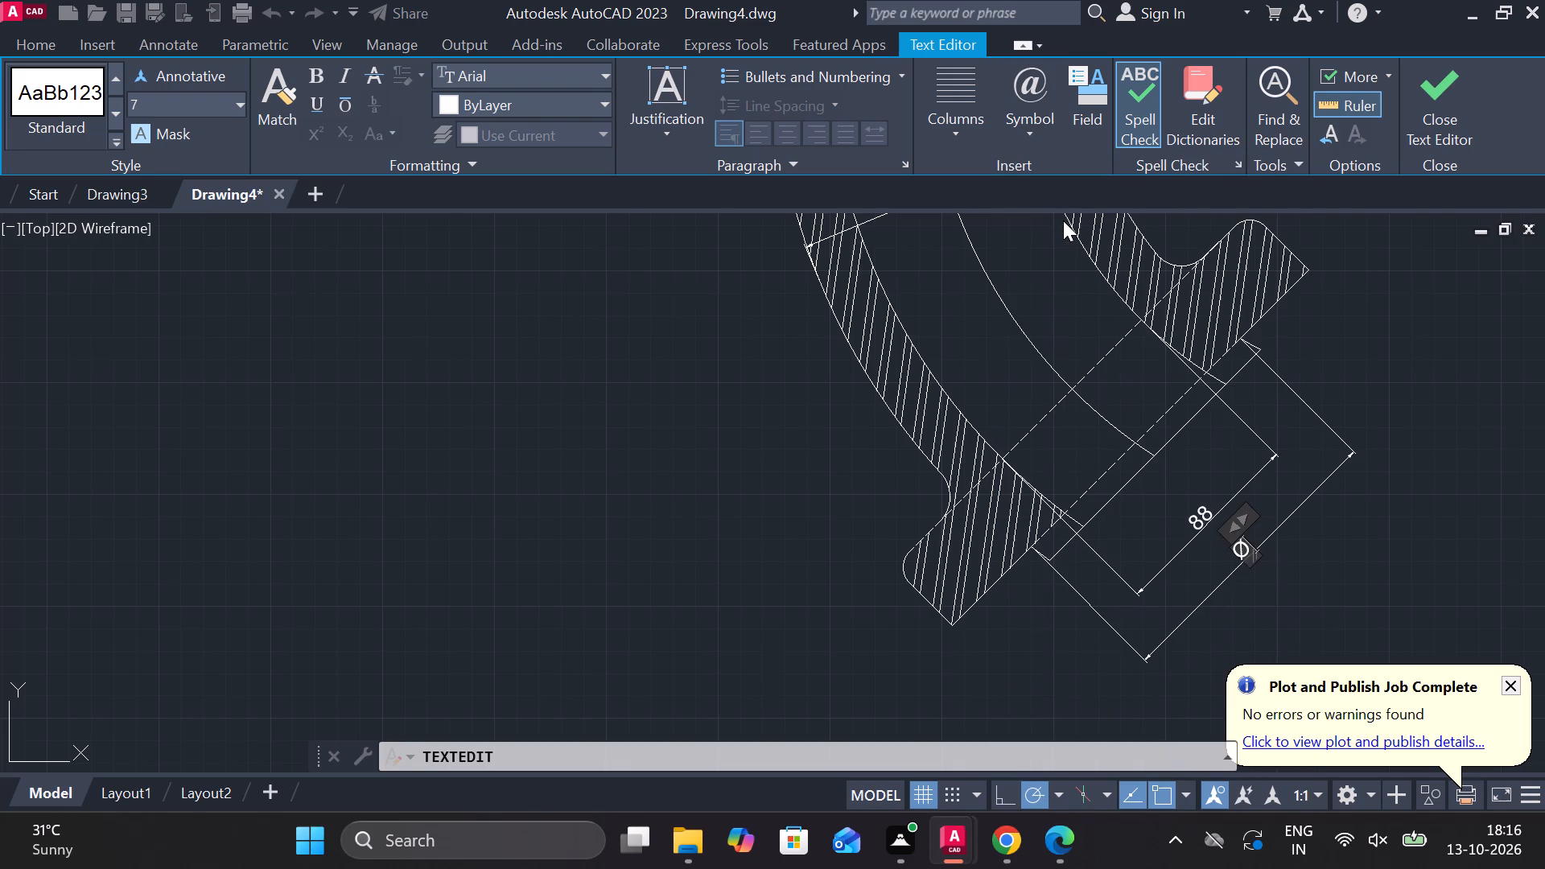
pyautogui.write('130')
pyautogui.click(1457, 116)
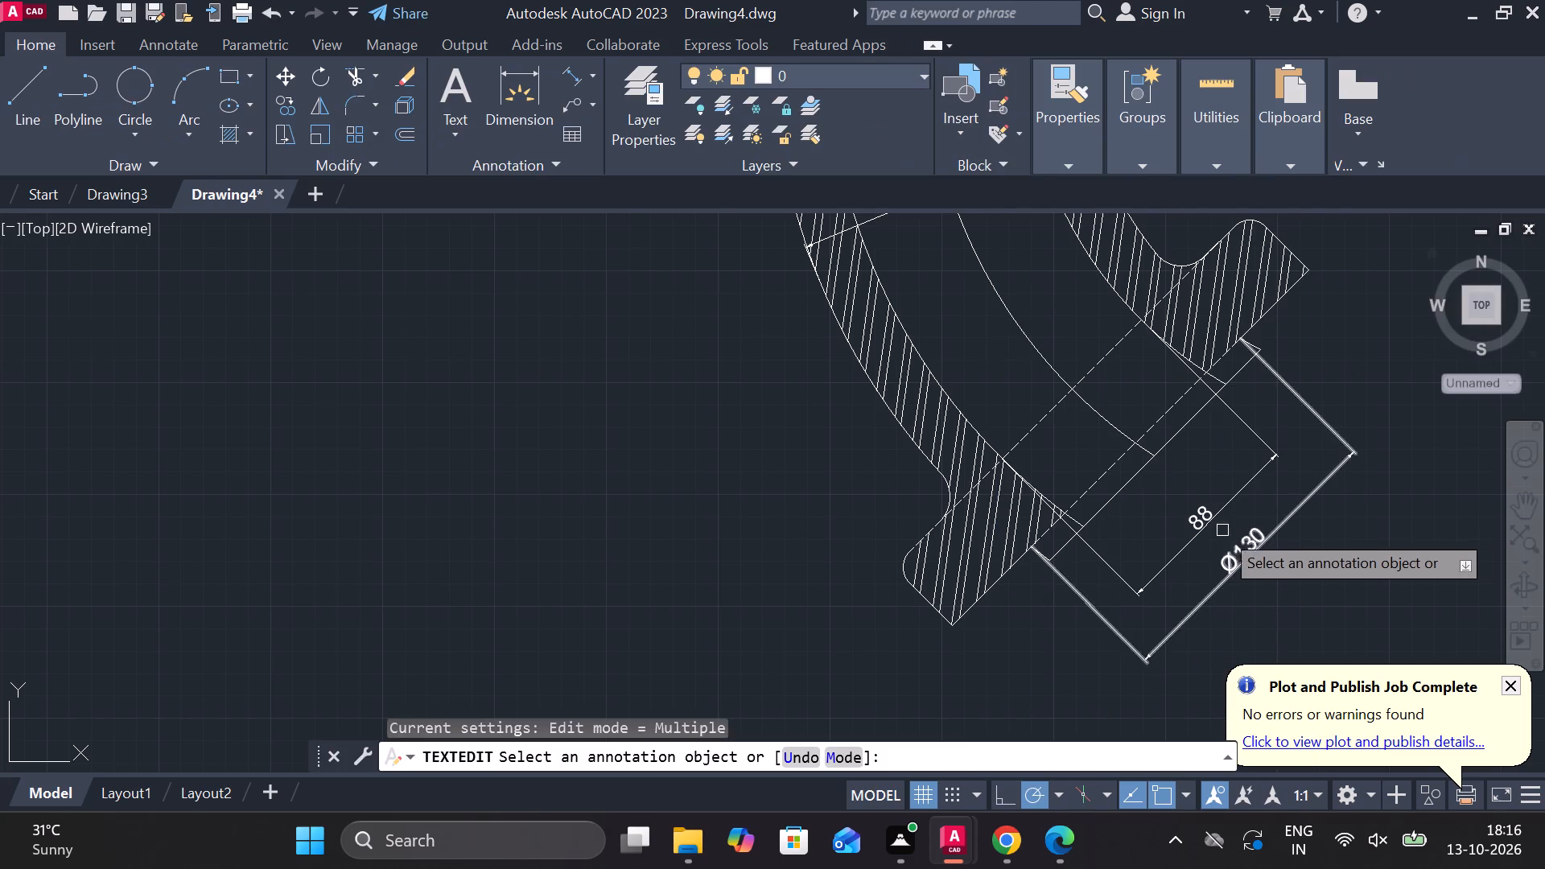
# Add a diameter symbol before the 88 text of the diagonal flange's bore dimension.
pyautogui.doubleClick(1197, 521)
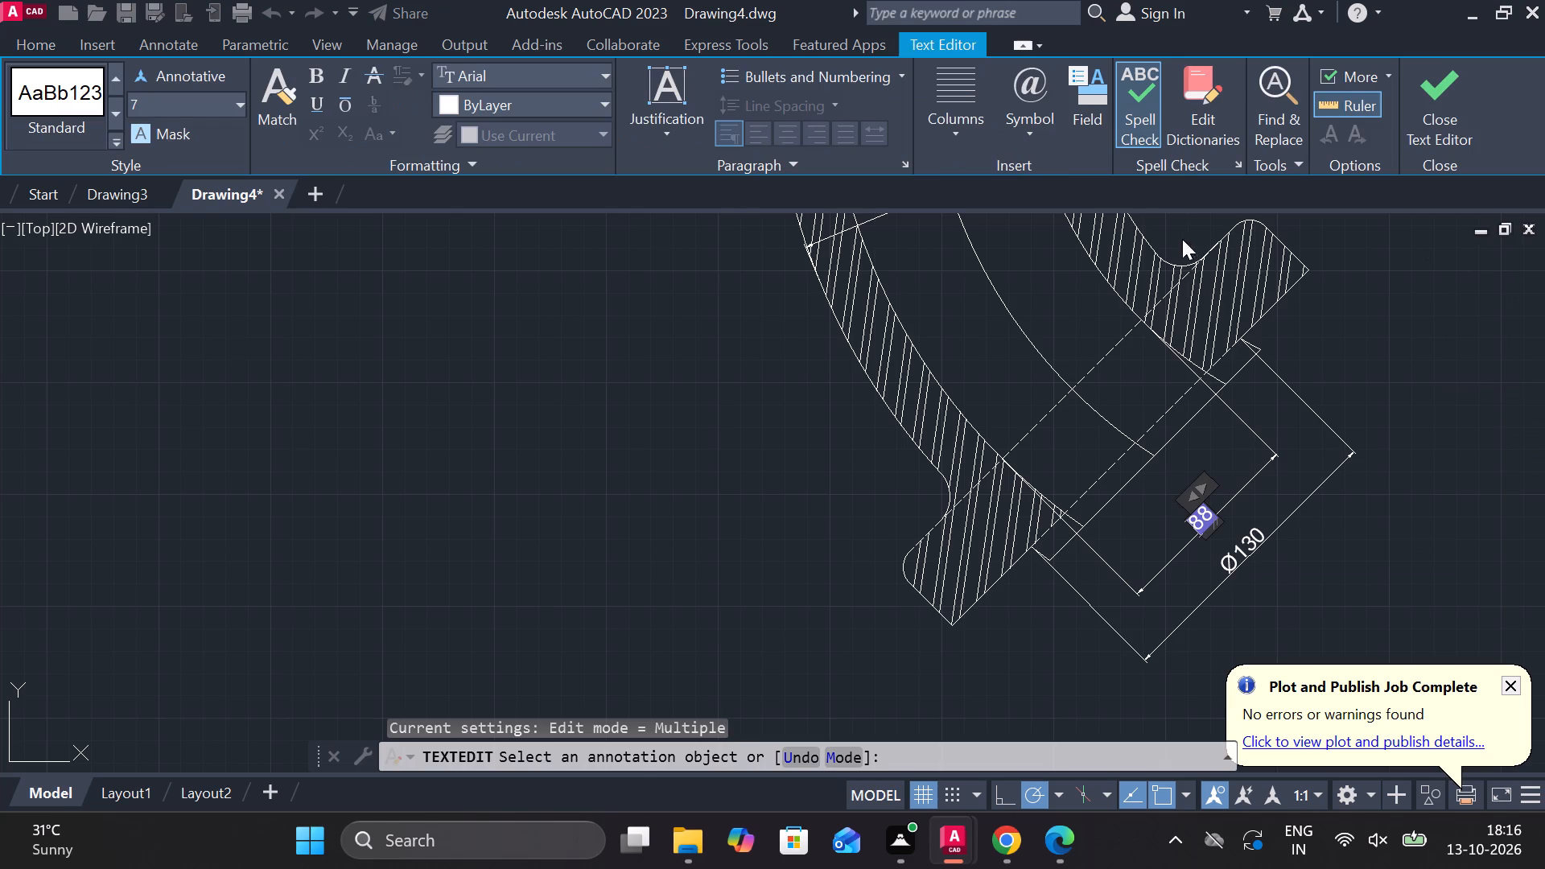
pyautogui.click(1045, 89)
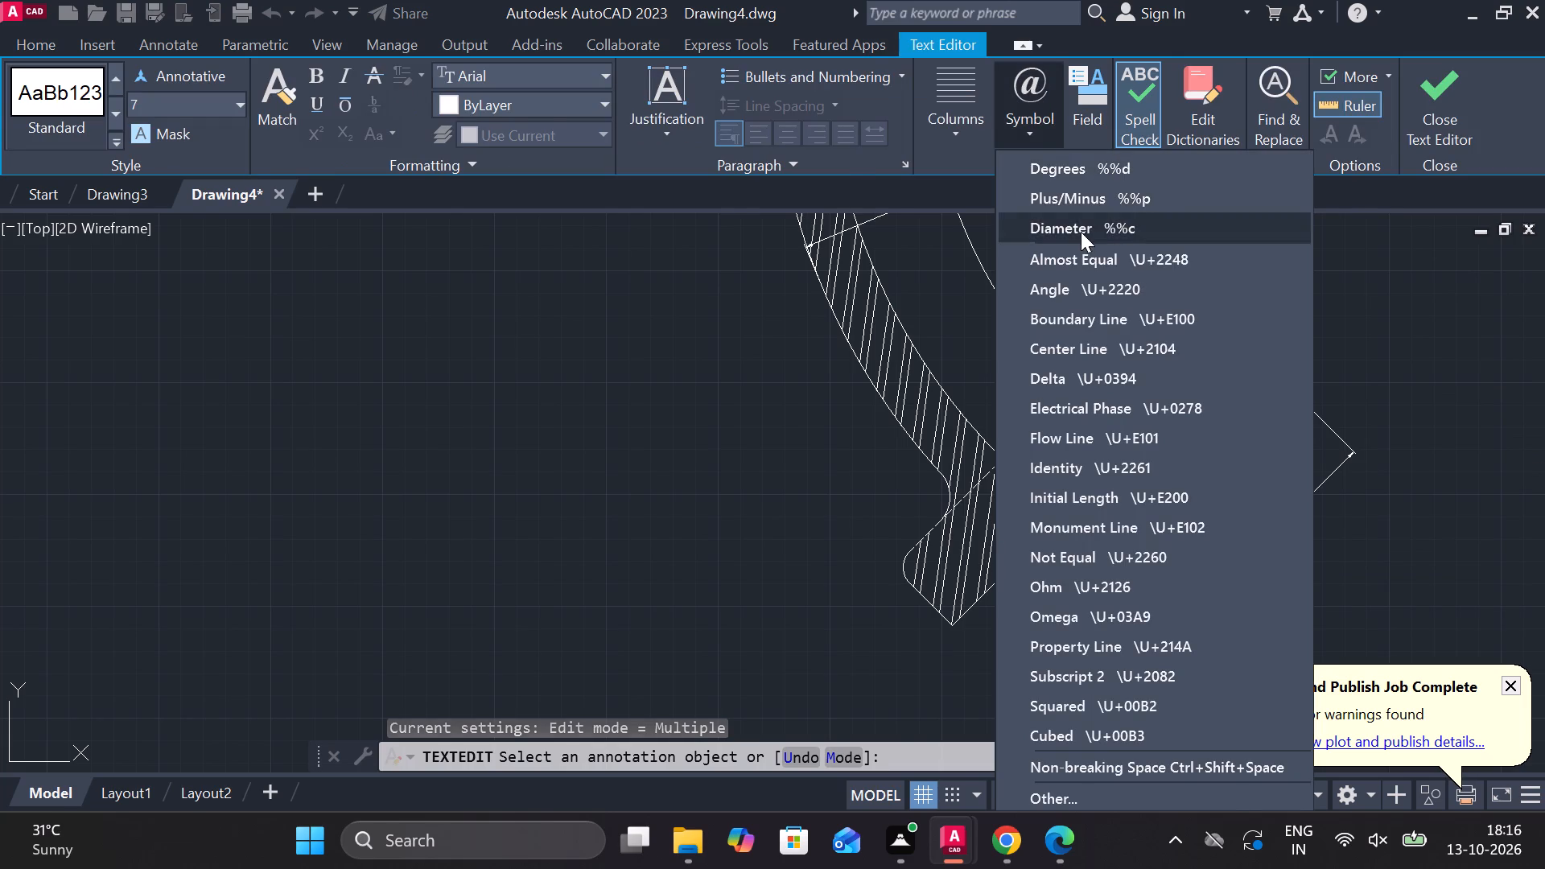
pyautogui.click(1081, 232)
pyautogui.click(1443, 124)
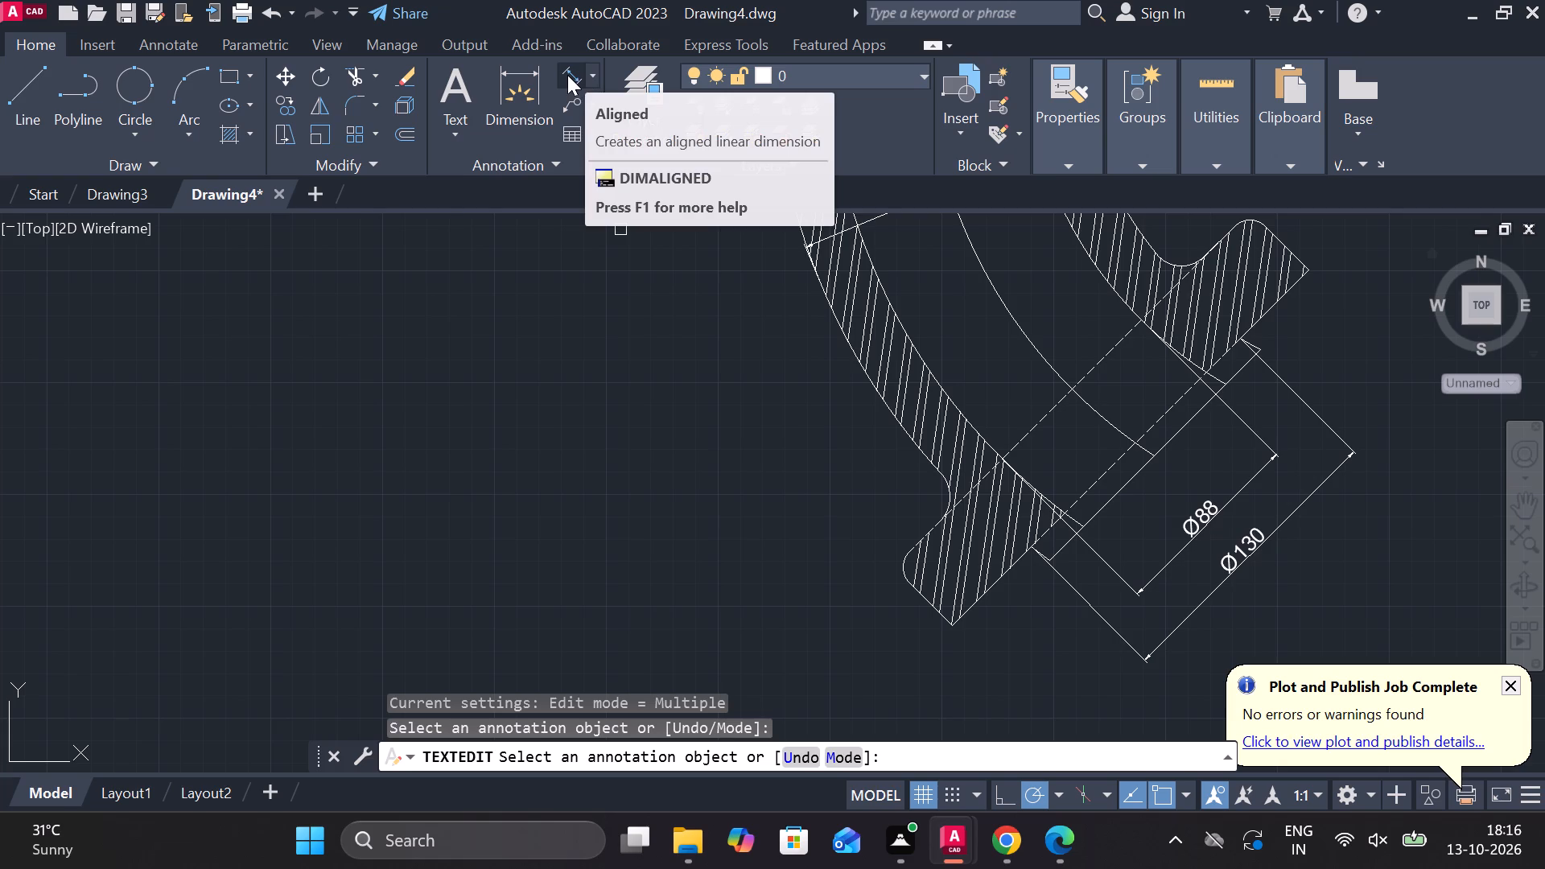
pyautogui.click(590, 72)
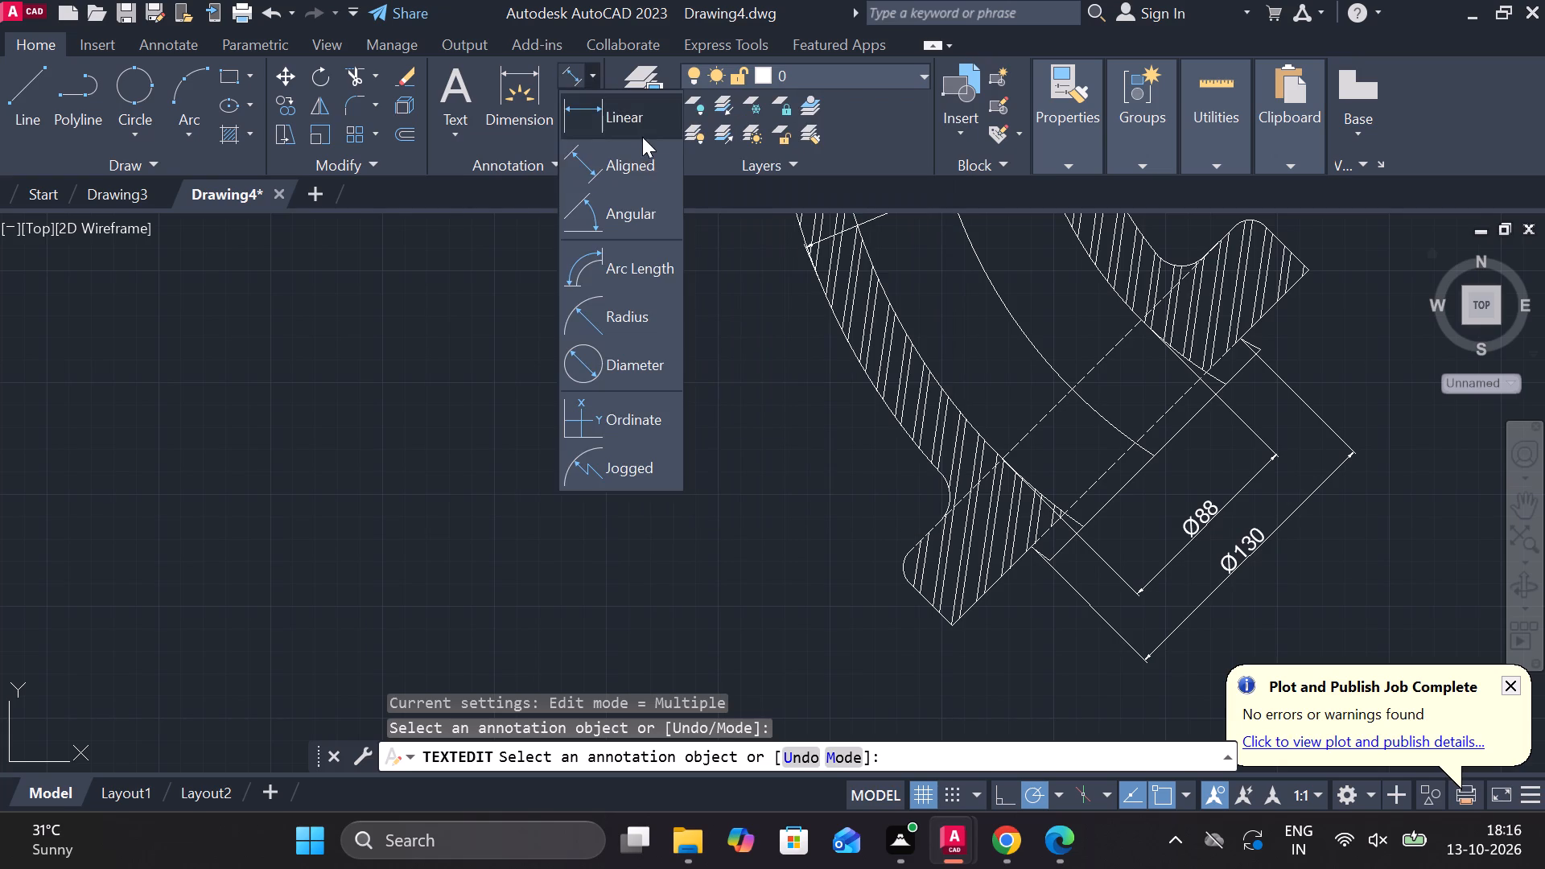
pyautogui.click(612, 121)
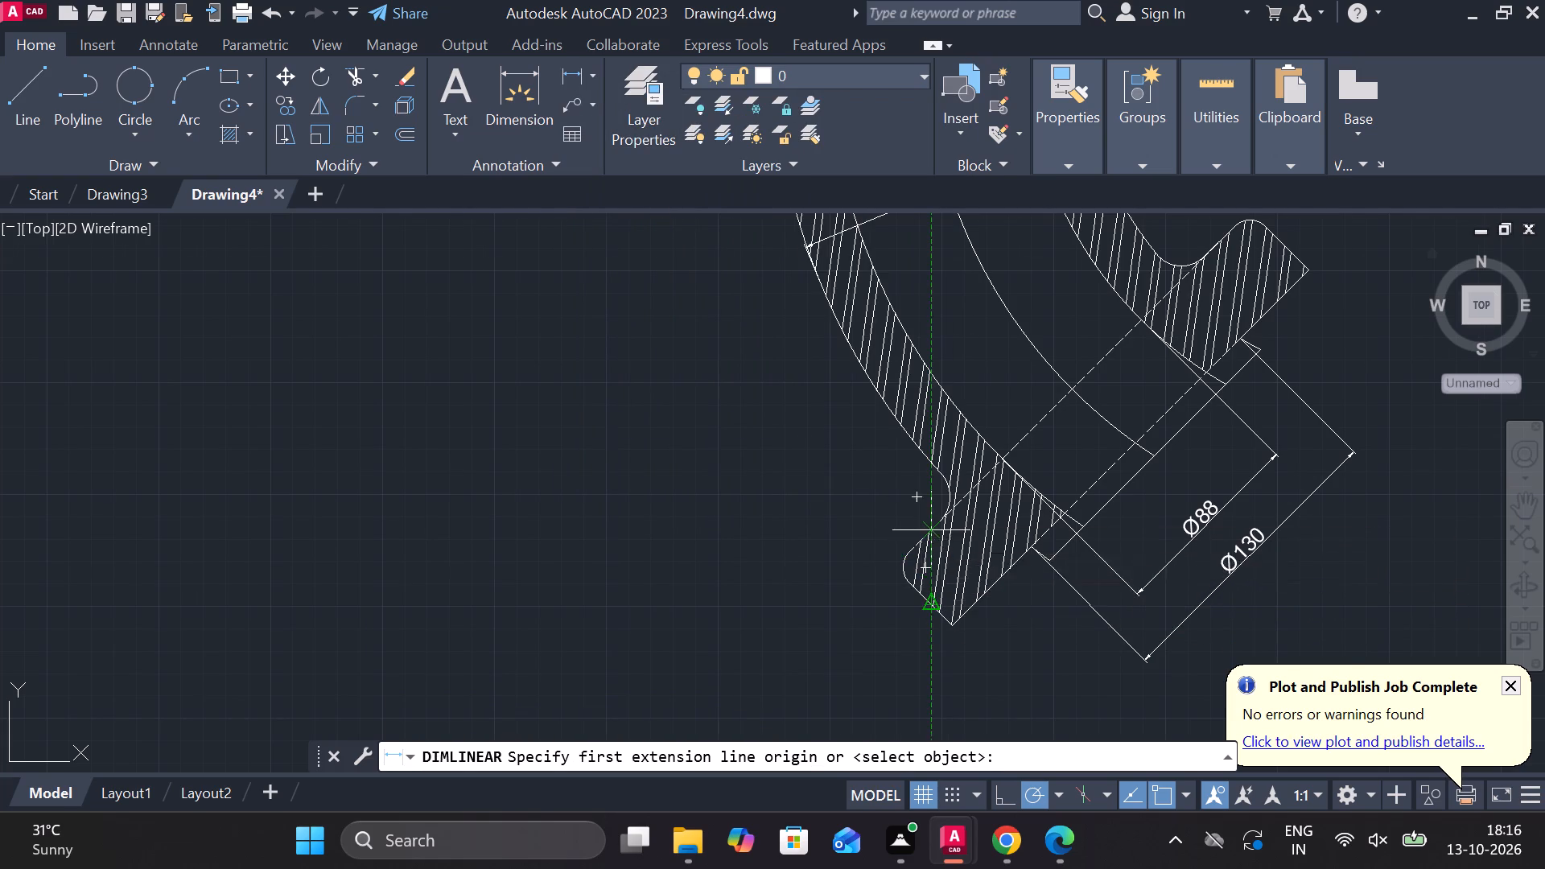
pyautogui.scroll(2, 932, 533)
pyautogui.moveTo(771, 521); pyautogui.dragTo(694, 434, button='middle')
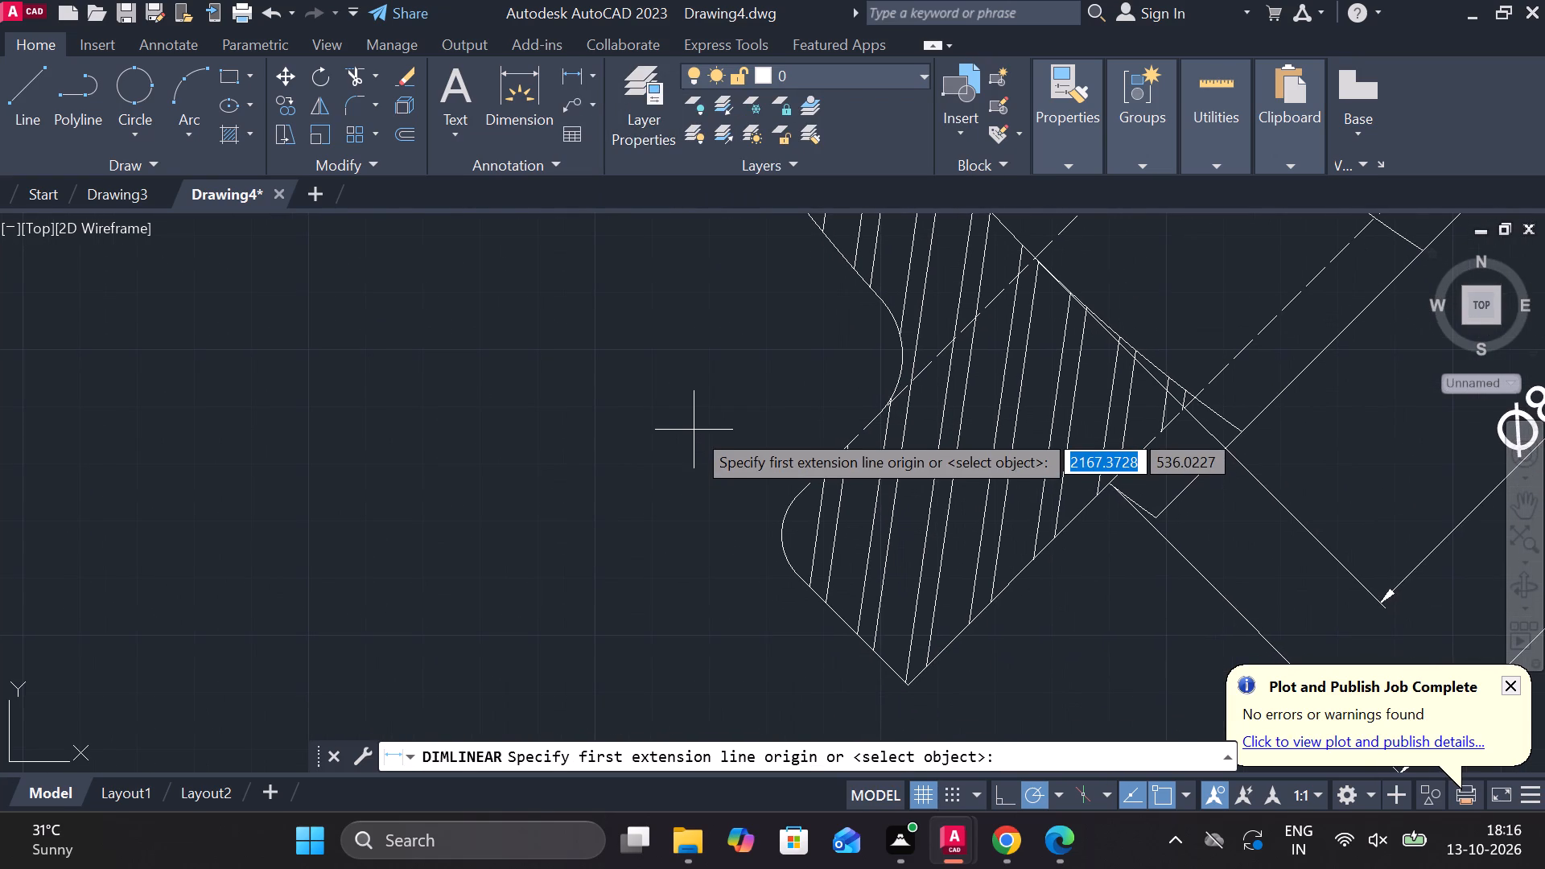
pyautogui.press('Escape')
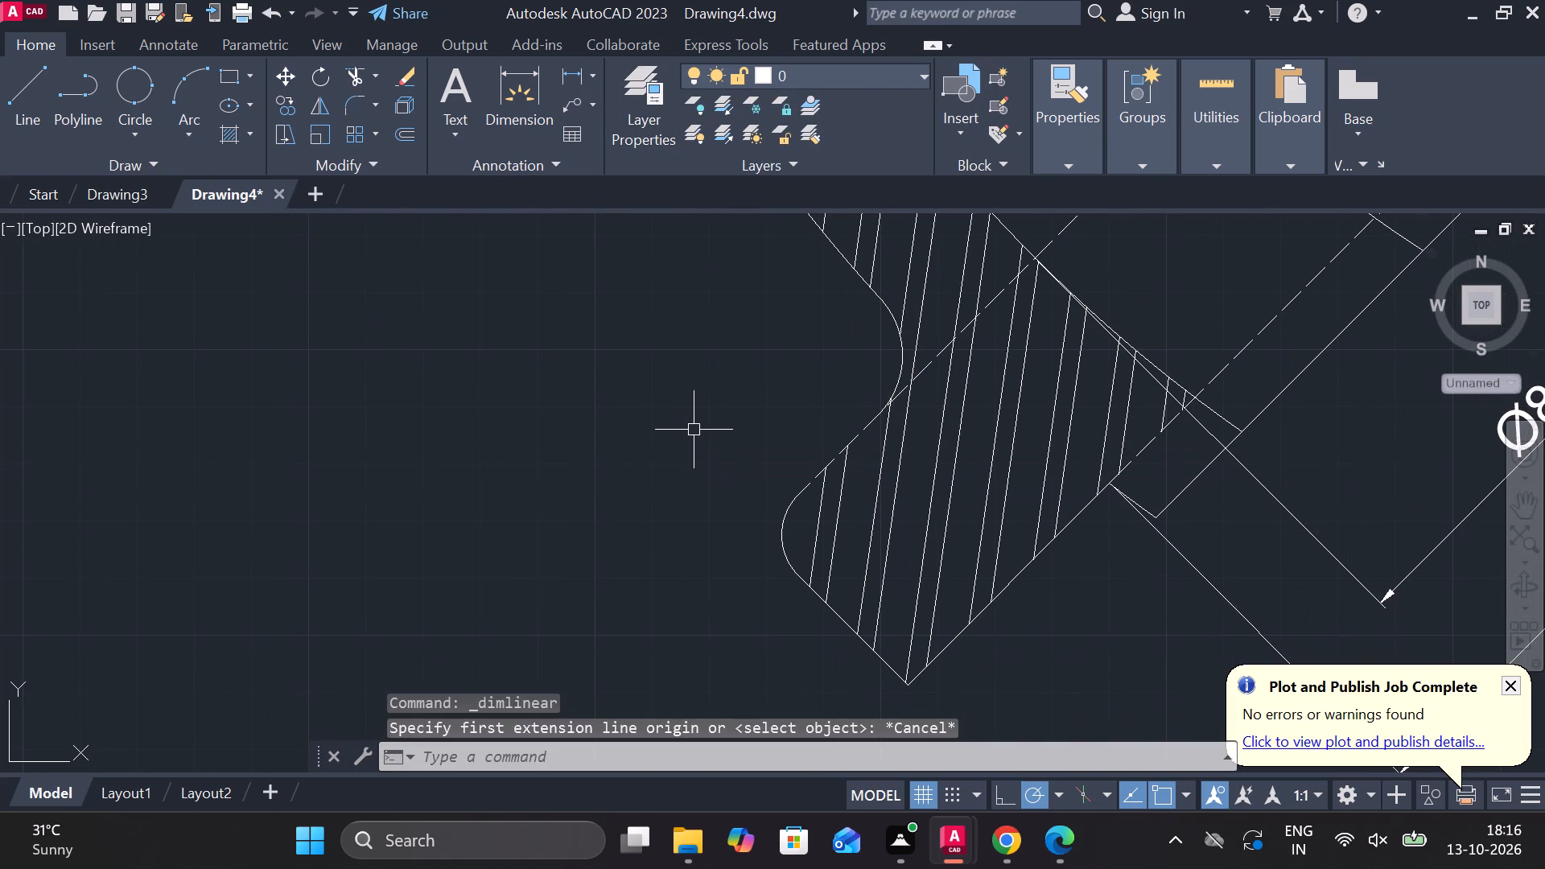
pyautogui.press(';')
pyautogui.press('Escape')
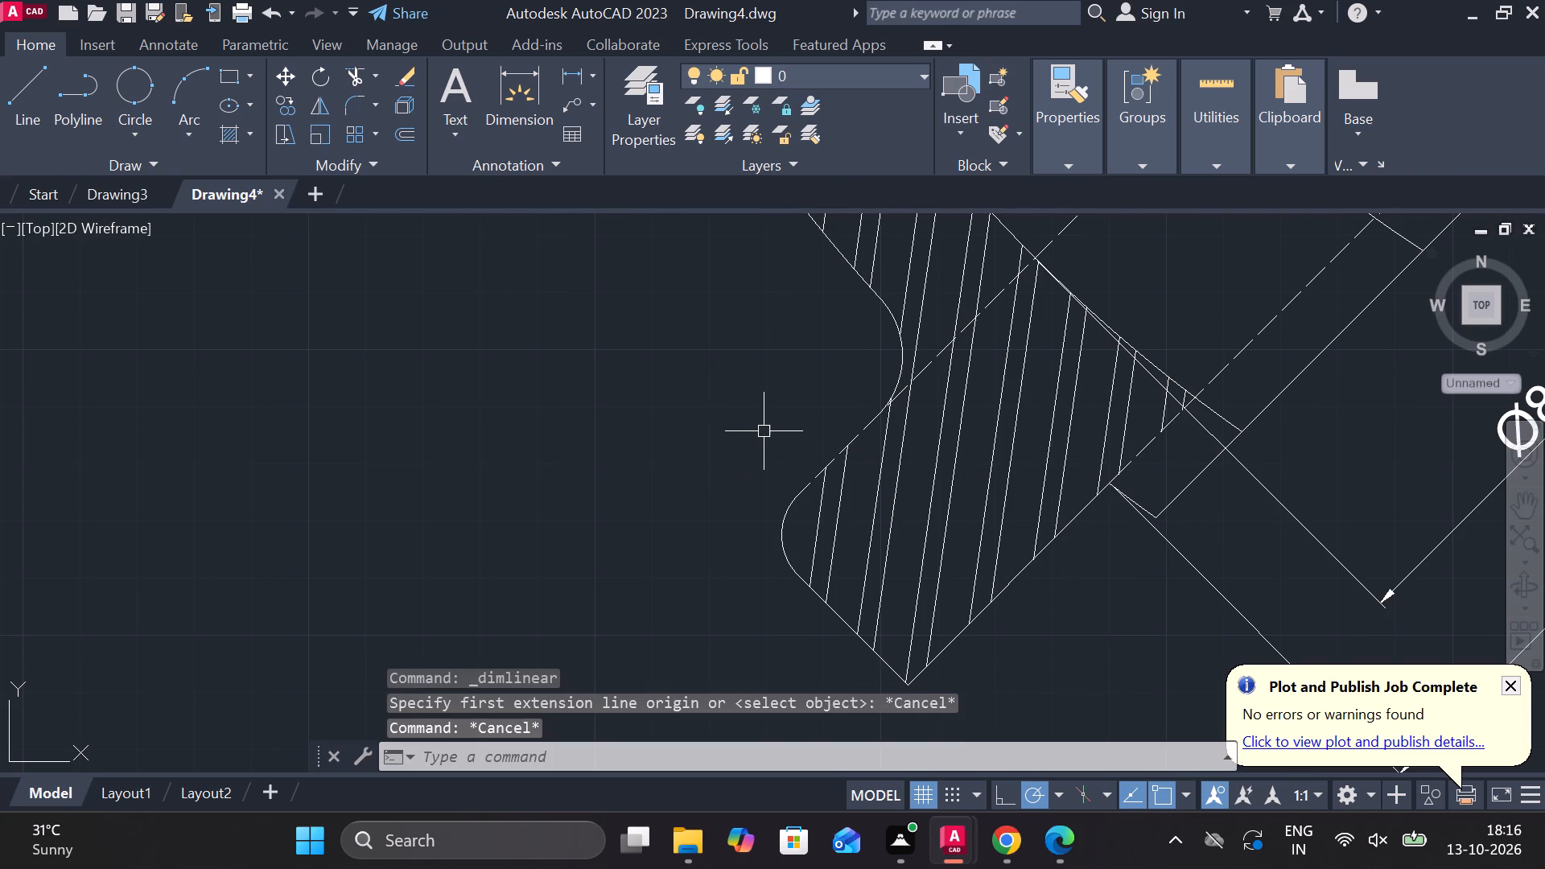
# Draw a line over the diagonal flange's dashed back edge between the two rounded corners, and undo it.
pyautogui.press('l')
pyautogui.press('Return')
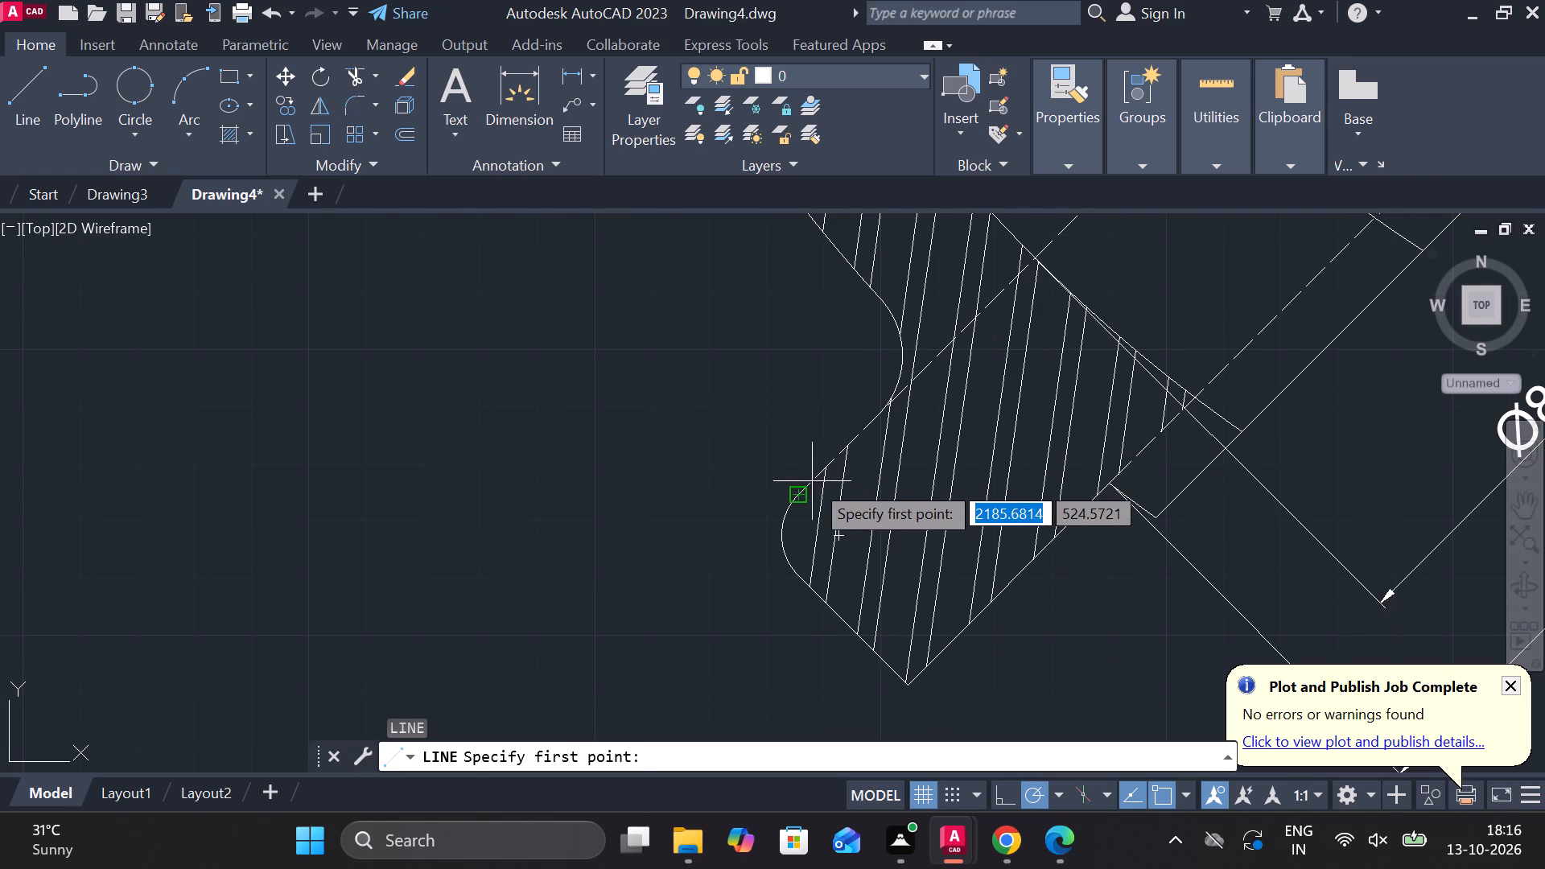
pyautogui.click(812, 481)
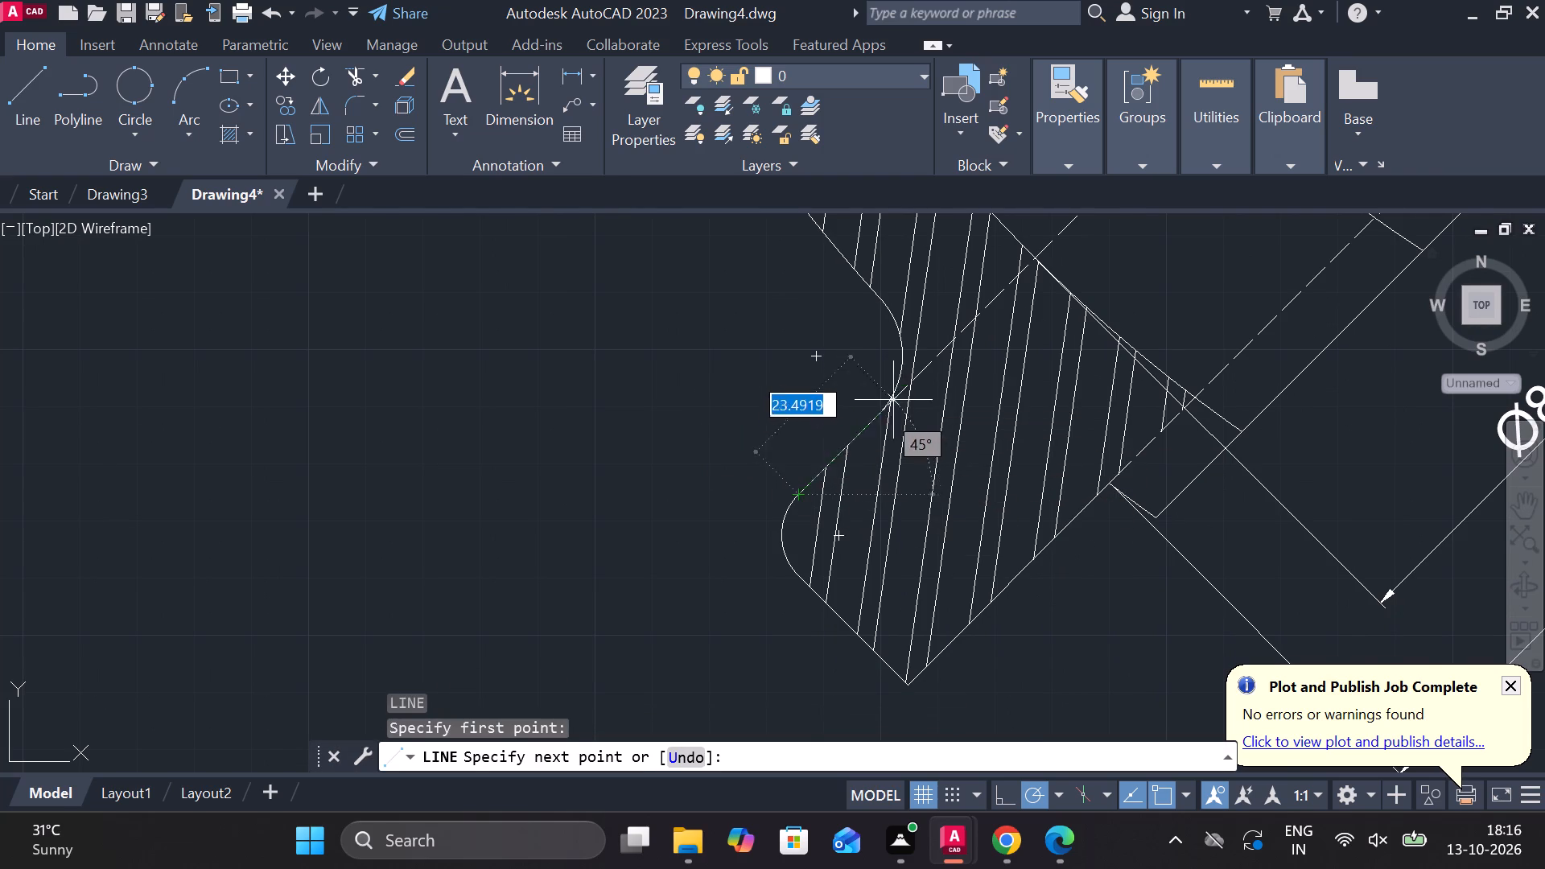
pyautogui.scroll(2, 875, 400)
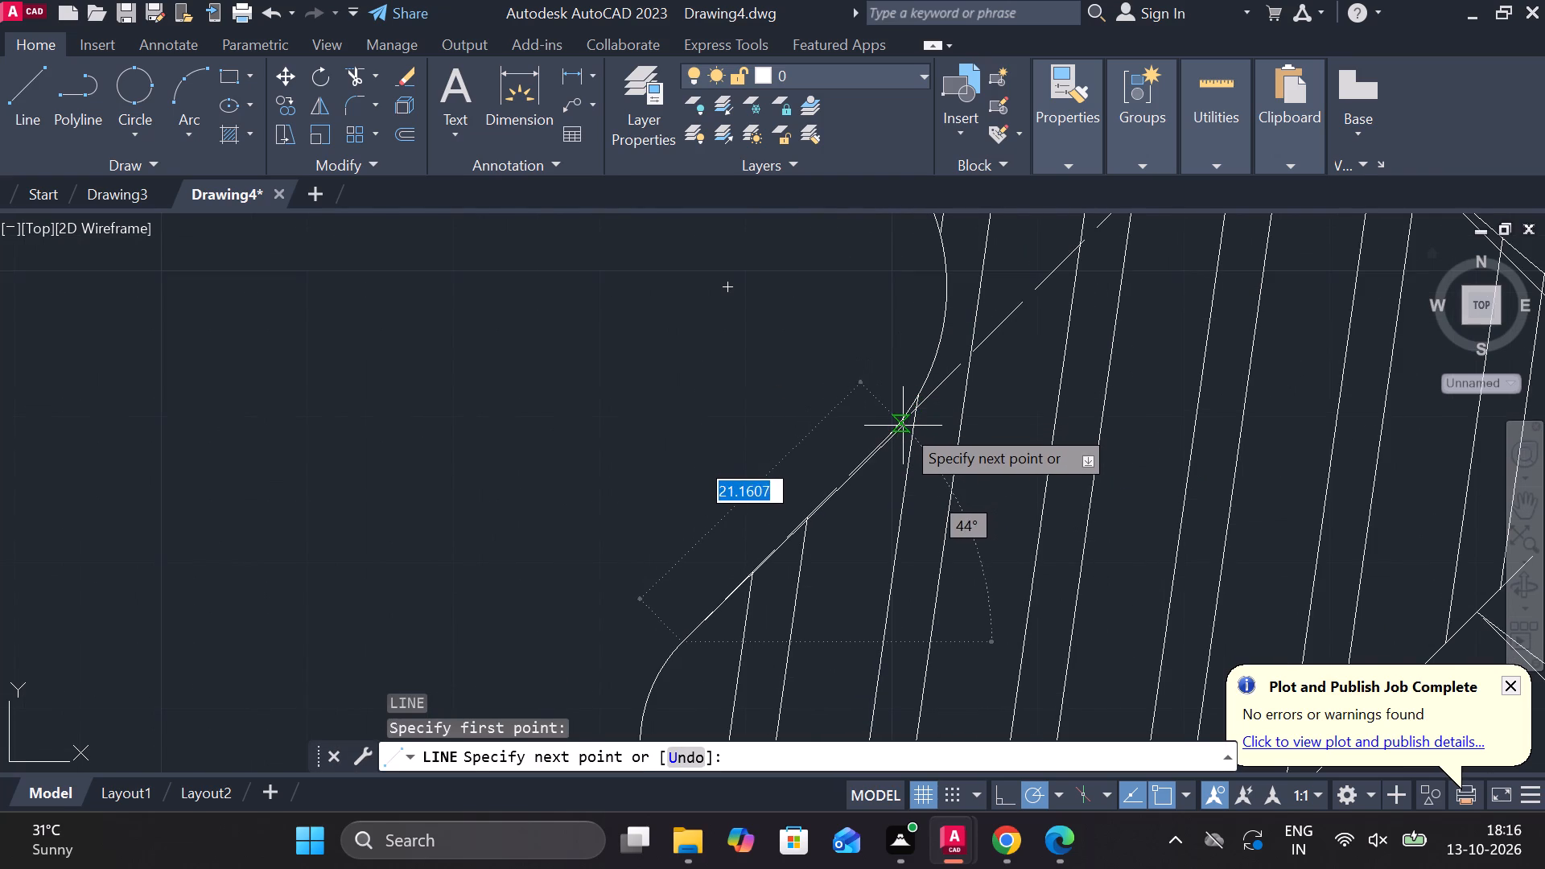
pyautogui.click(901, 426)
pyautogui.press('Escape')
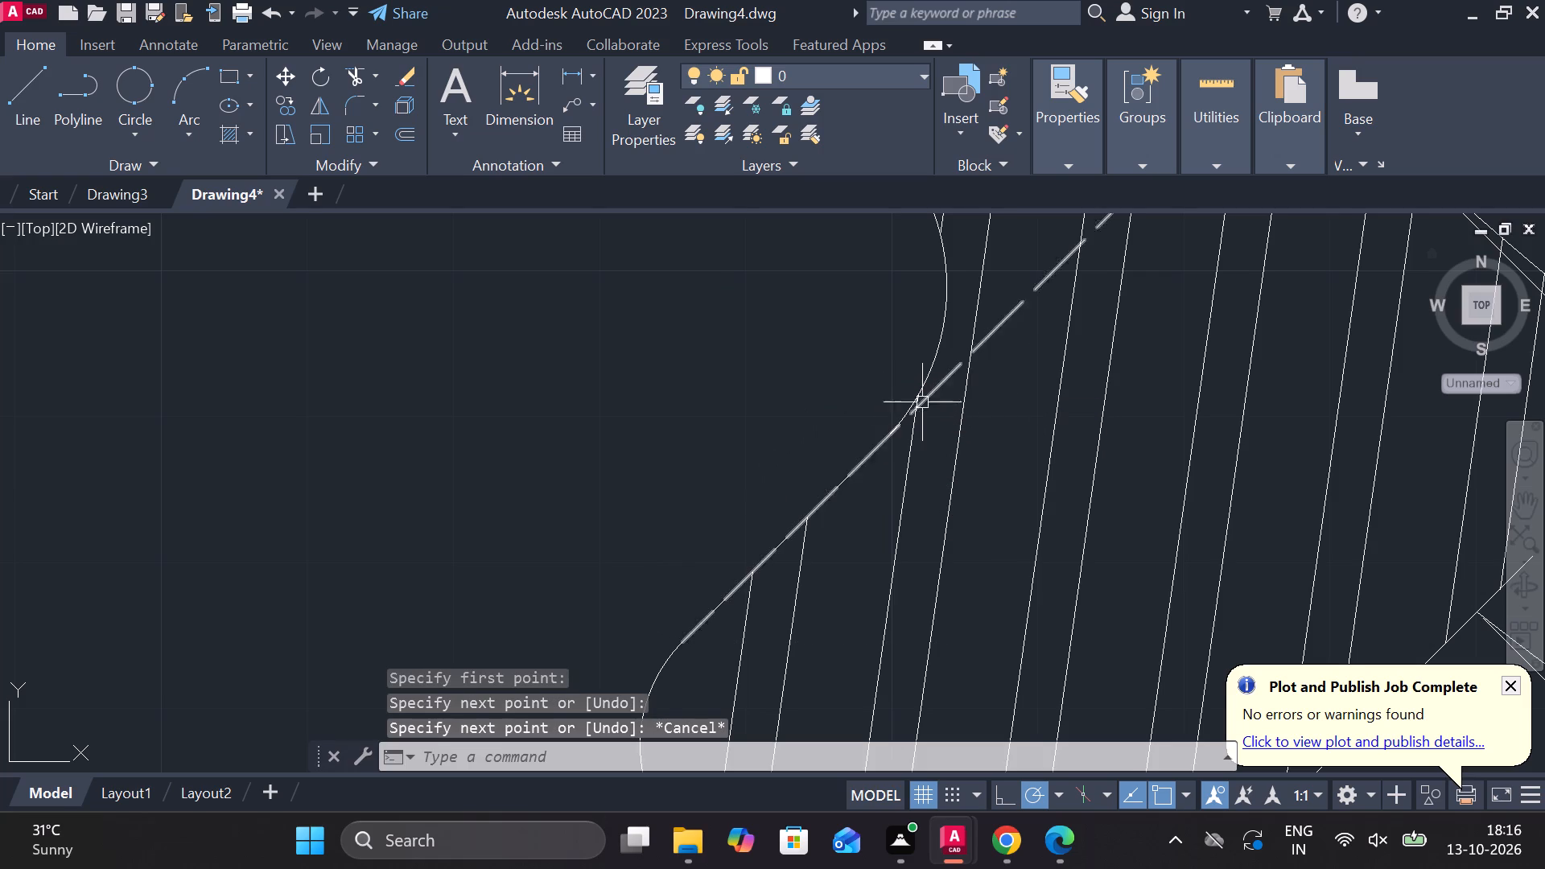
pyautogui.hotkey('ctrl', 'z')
# Trim away the dashed back-edge segment between the two arcs at the diagonal flange's lower end.
pyautogui.write('tr')
pyautogui.press('space')
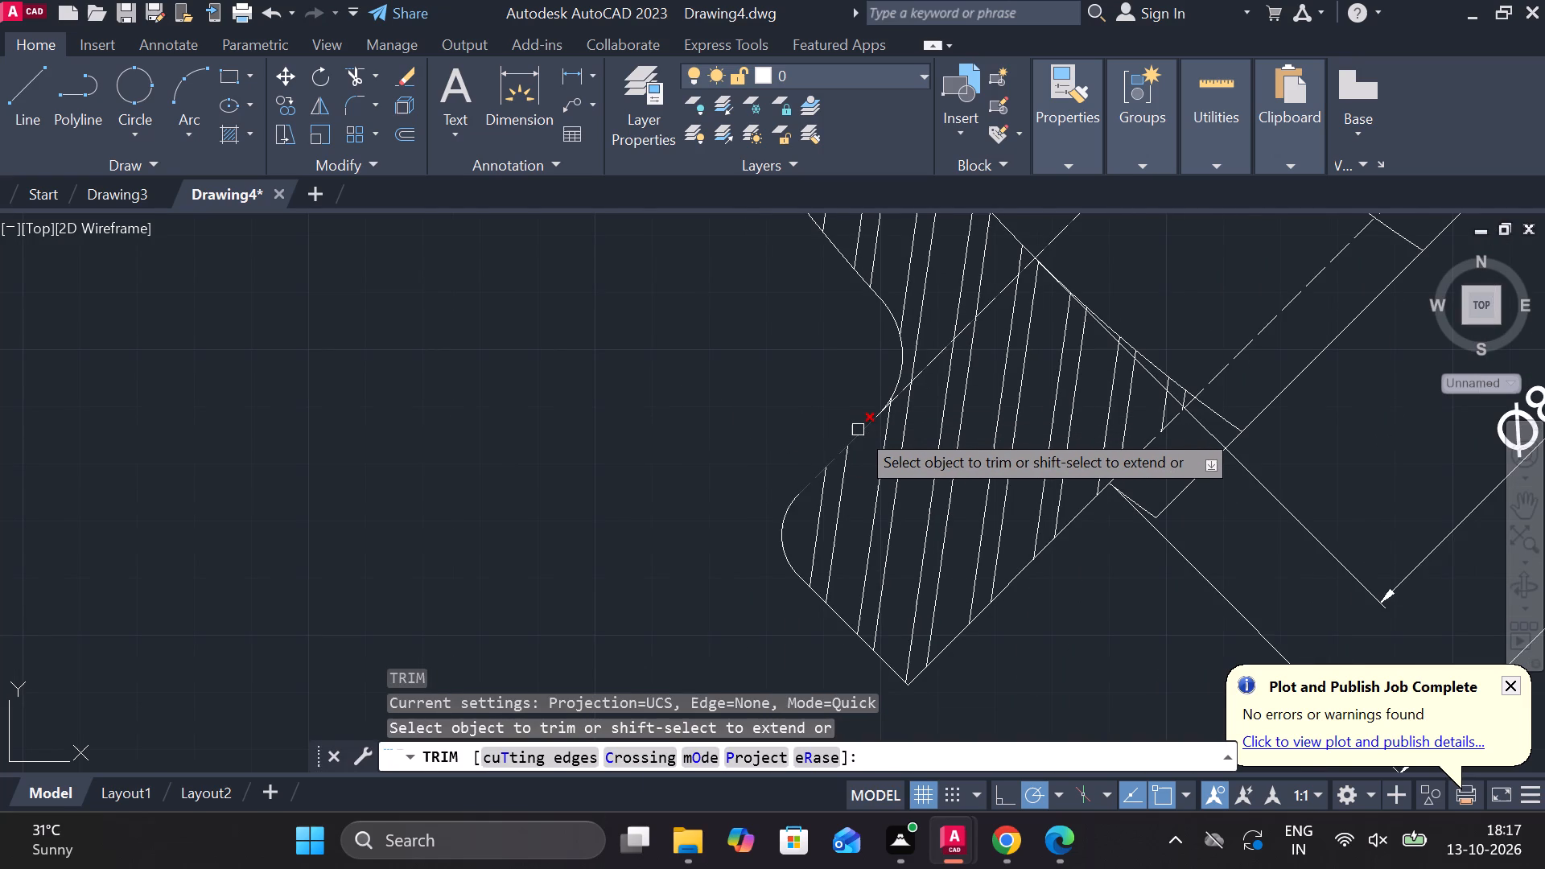
pyautogui.click(858, 430)
pyautogui.press('Escape')
# Draw a continuous line between the endpoints of the two arcs to close the diagonal flange's back edge.
pyautogui.press('l')
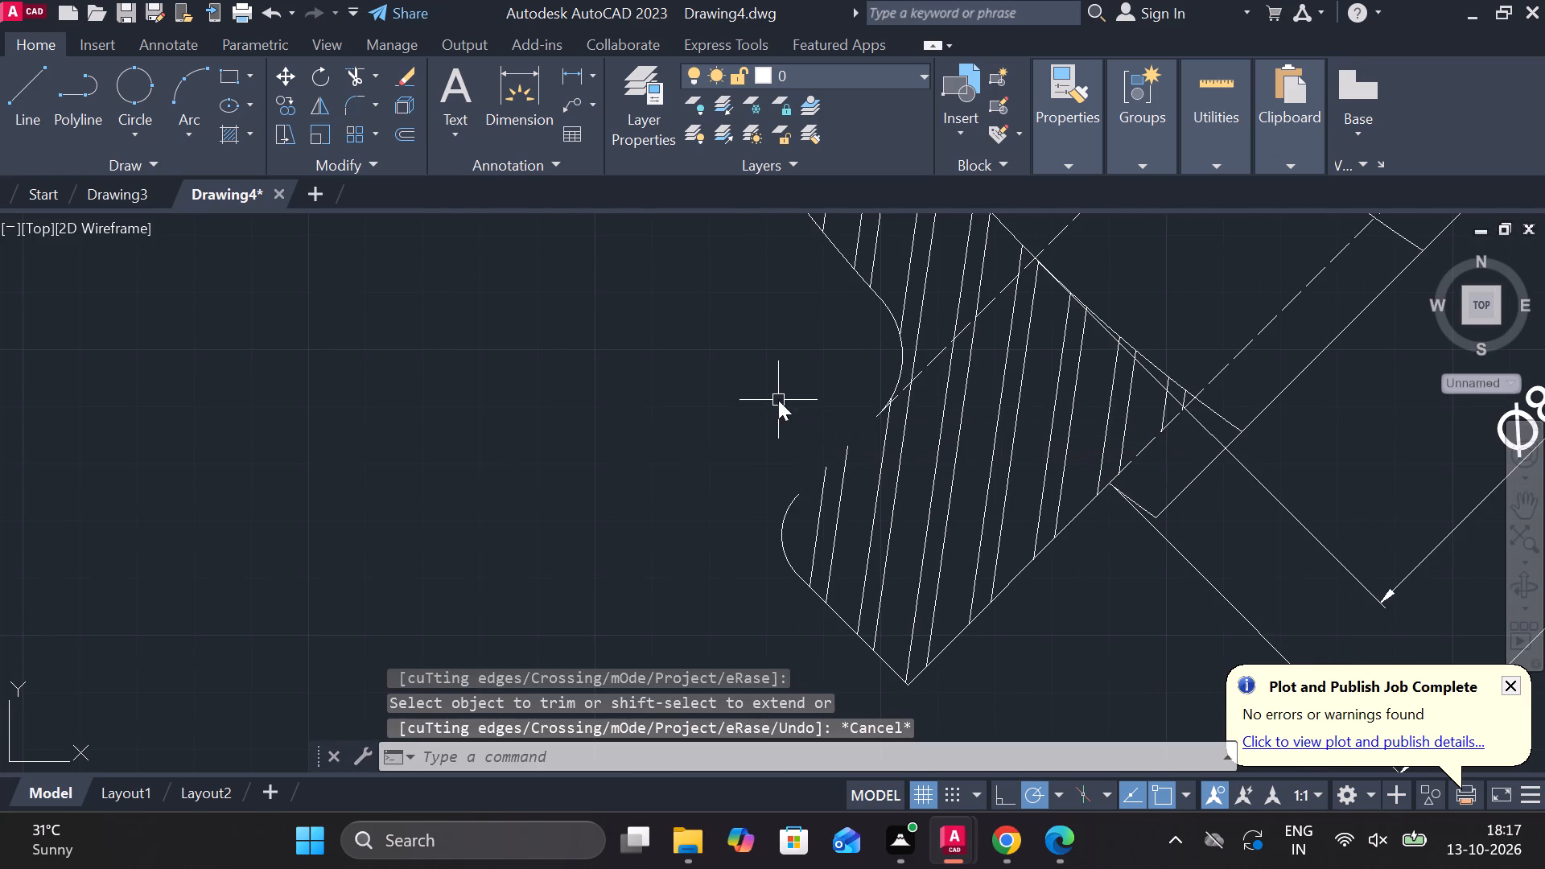
pyautogui.press('Return')
pyautogui.scroll(1, 794, 405)
pyautogui.click(919, 430)
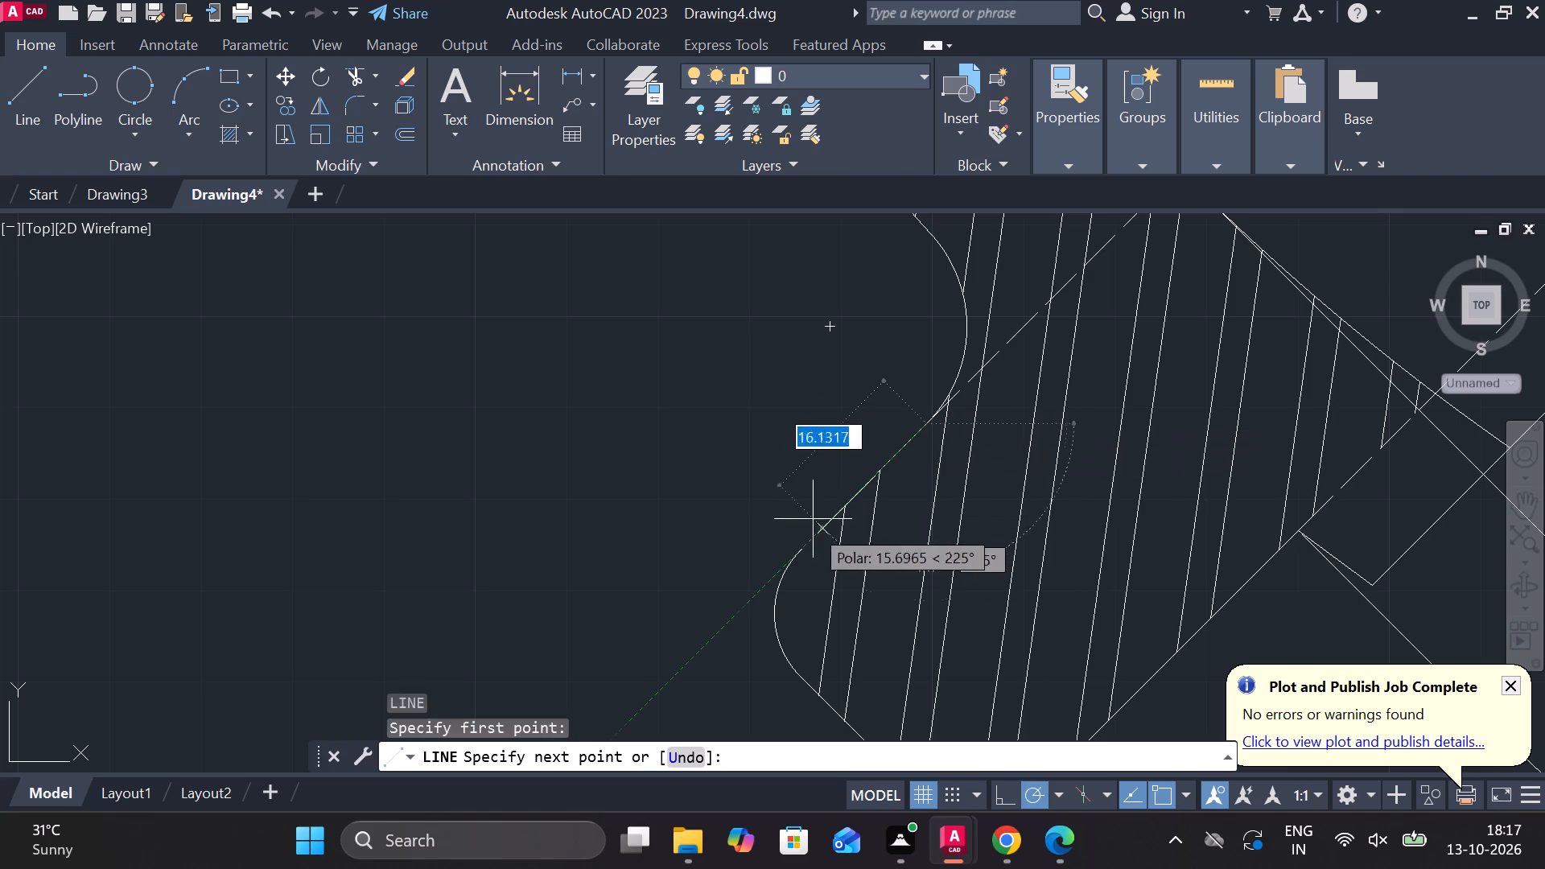
pyautogui.click(806, 542)
pyautogui.press('Escape')
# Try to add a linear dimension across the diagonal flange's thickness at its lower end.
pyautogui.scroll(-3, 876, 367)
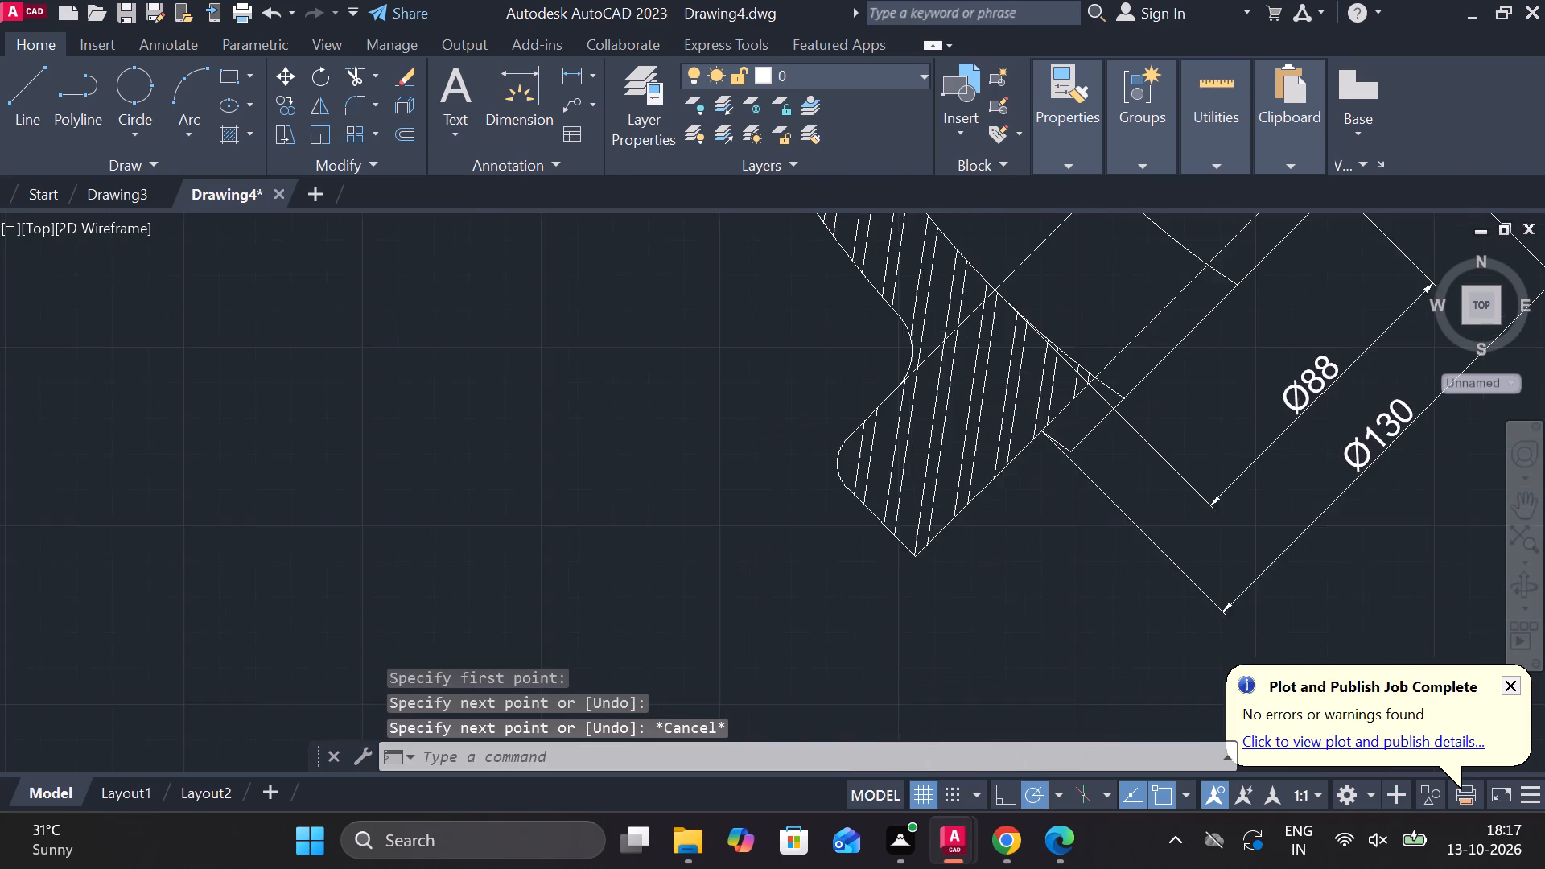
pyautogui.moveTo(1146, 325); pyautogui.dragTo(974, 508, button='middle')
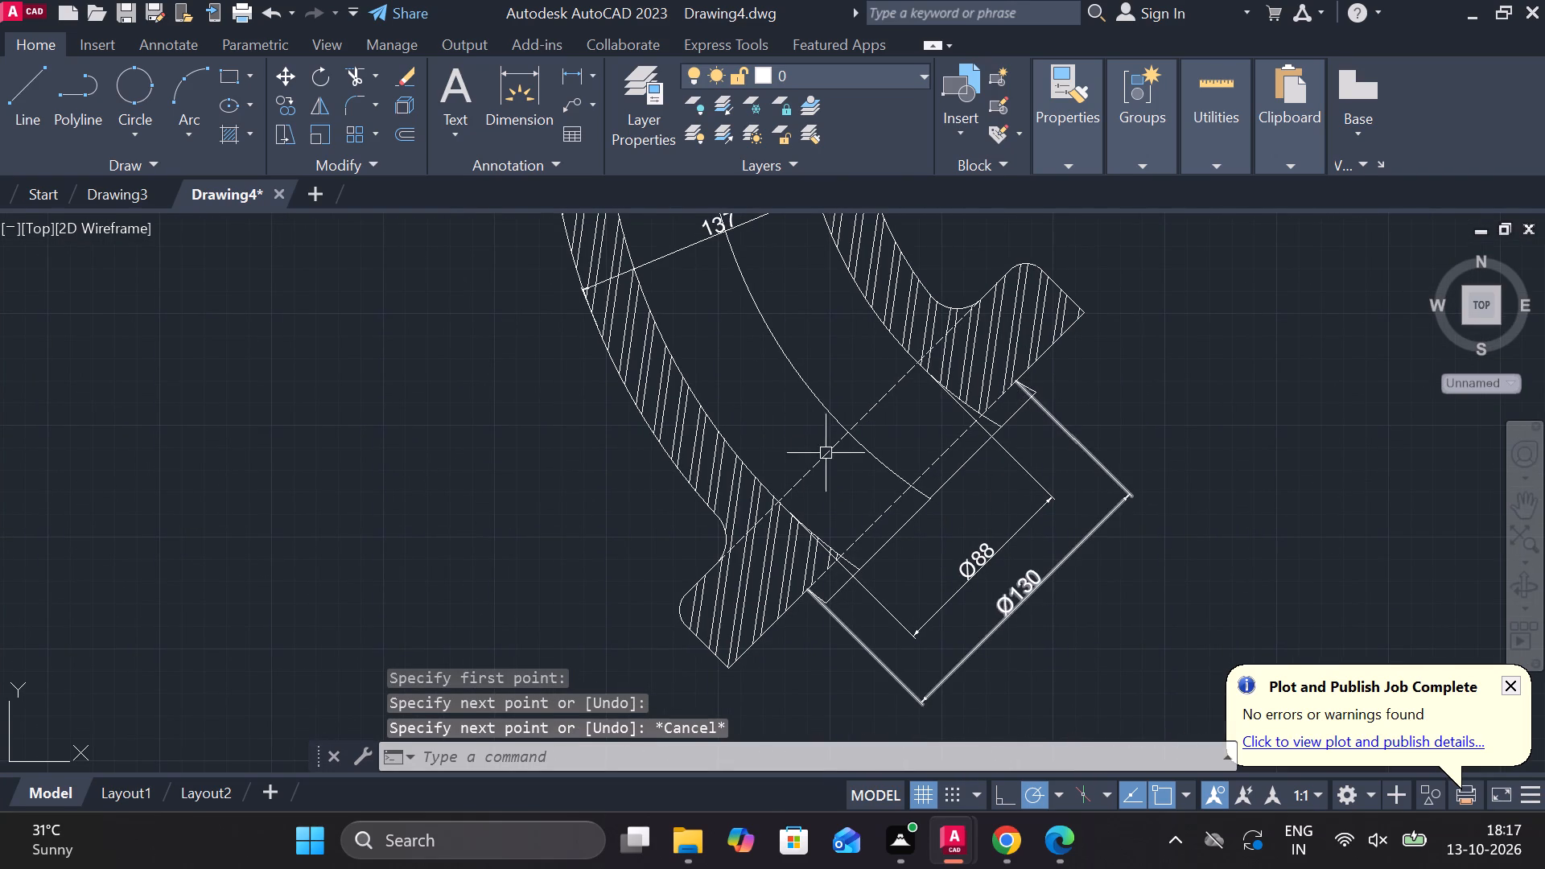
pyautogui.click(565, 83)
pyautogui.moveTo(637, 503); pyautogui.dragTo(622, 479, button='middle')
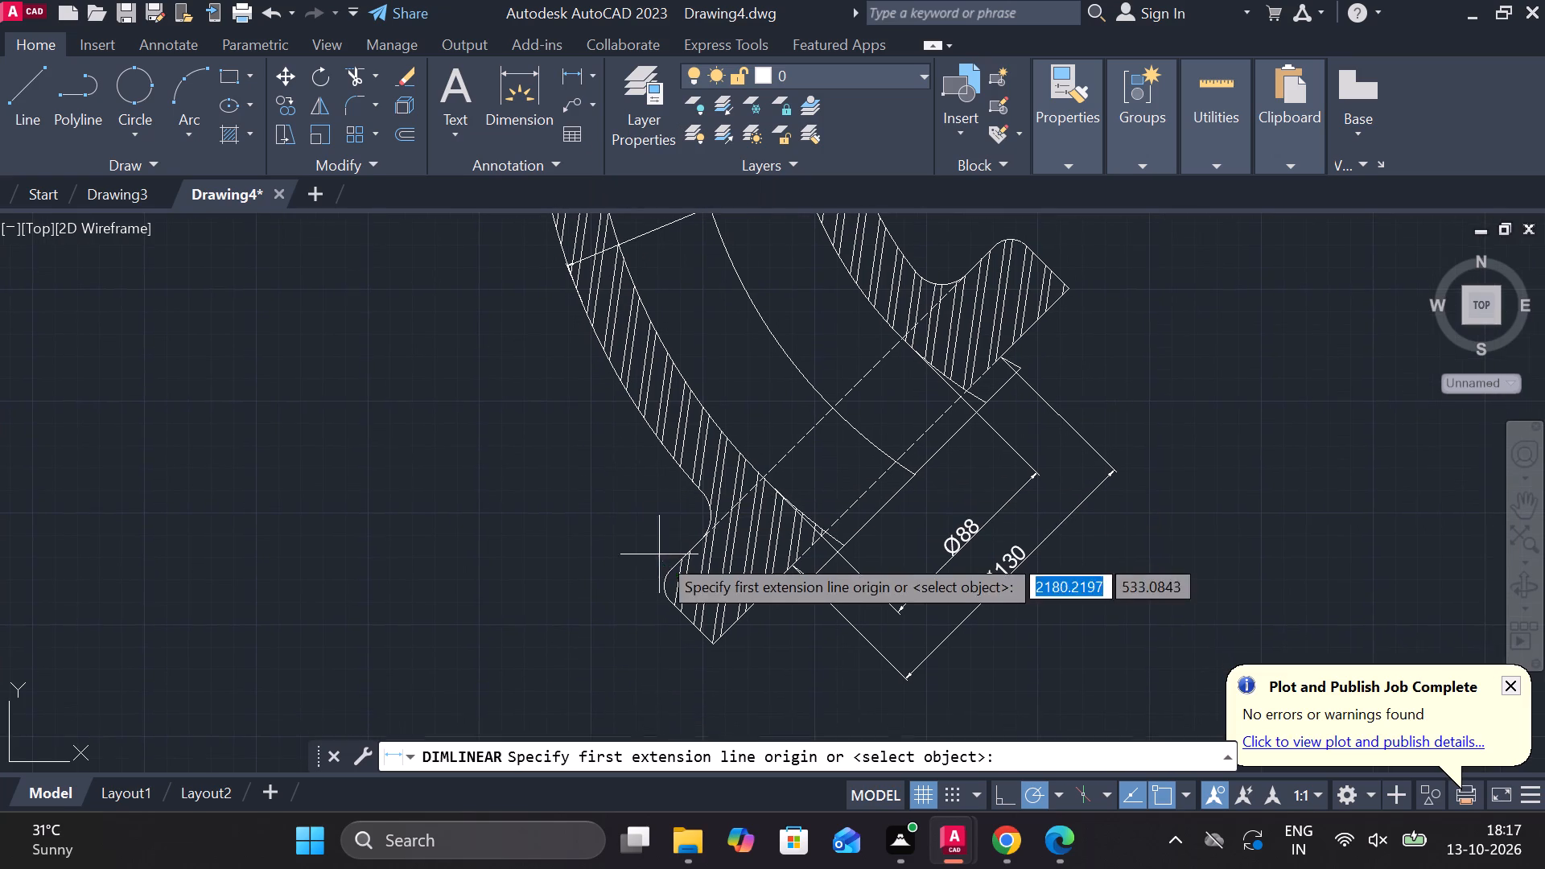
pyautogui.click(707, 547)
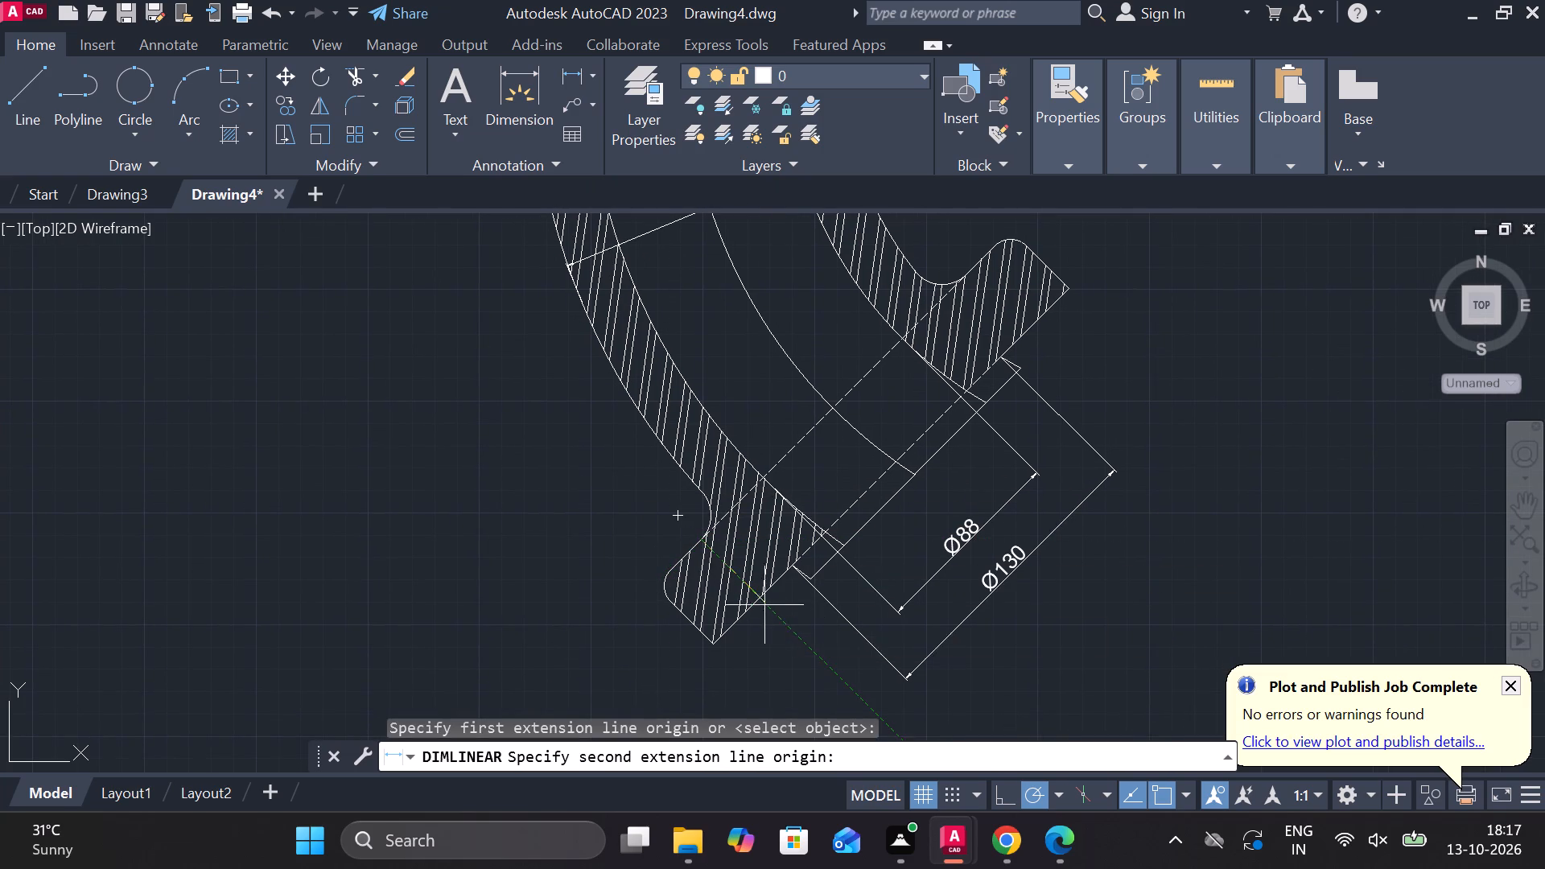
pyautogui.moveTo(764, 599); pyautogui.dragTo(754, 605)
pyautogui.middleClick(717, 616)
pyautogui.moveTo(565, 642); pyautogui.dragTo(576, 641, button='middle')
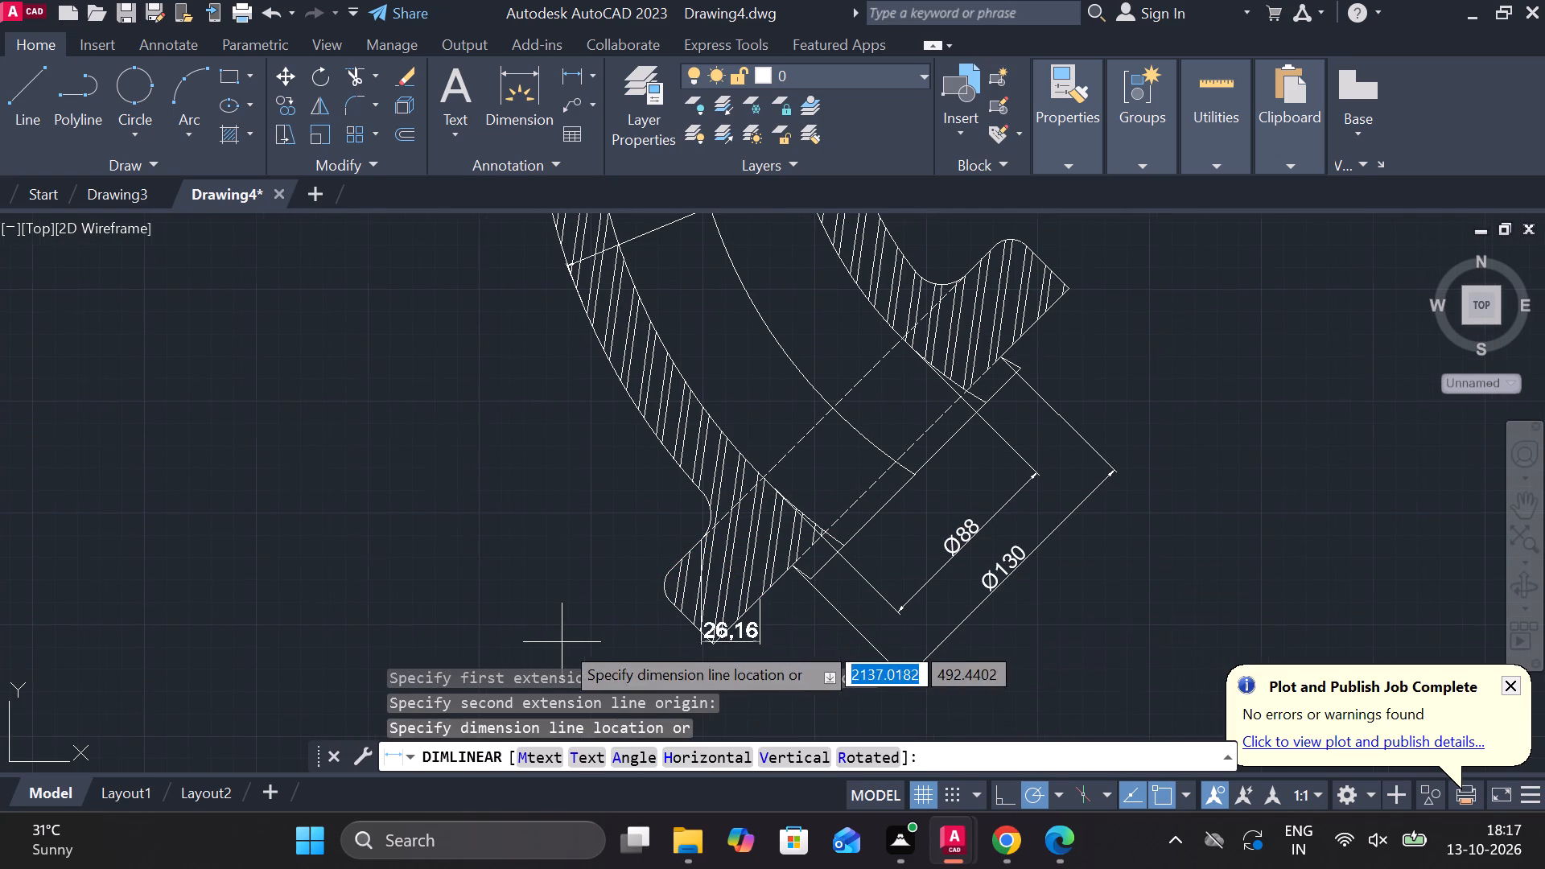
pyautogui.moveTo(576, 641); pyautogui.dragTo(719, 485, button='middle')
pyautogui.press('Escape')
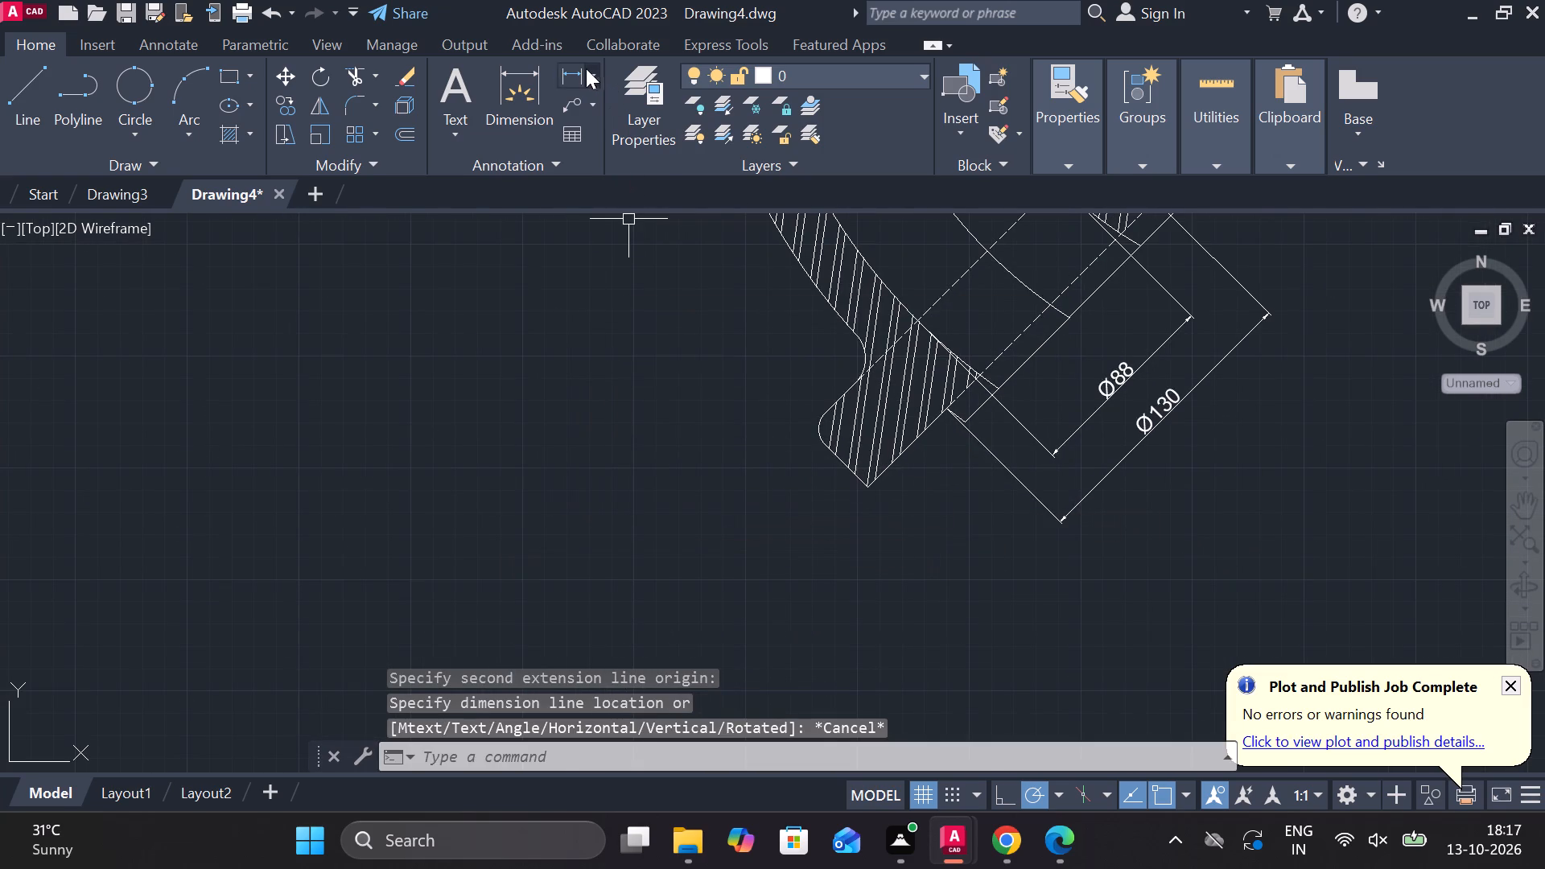
# Add an aligned dimension across the diagonal flange's thickness, from its back edge to its front face, placed beyond the lower end.
pyautogui.click(585, 68)
pyautogui.click(590, 75)
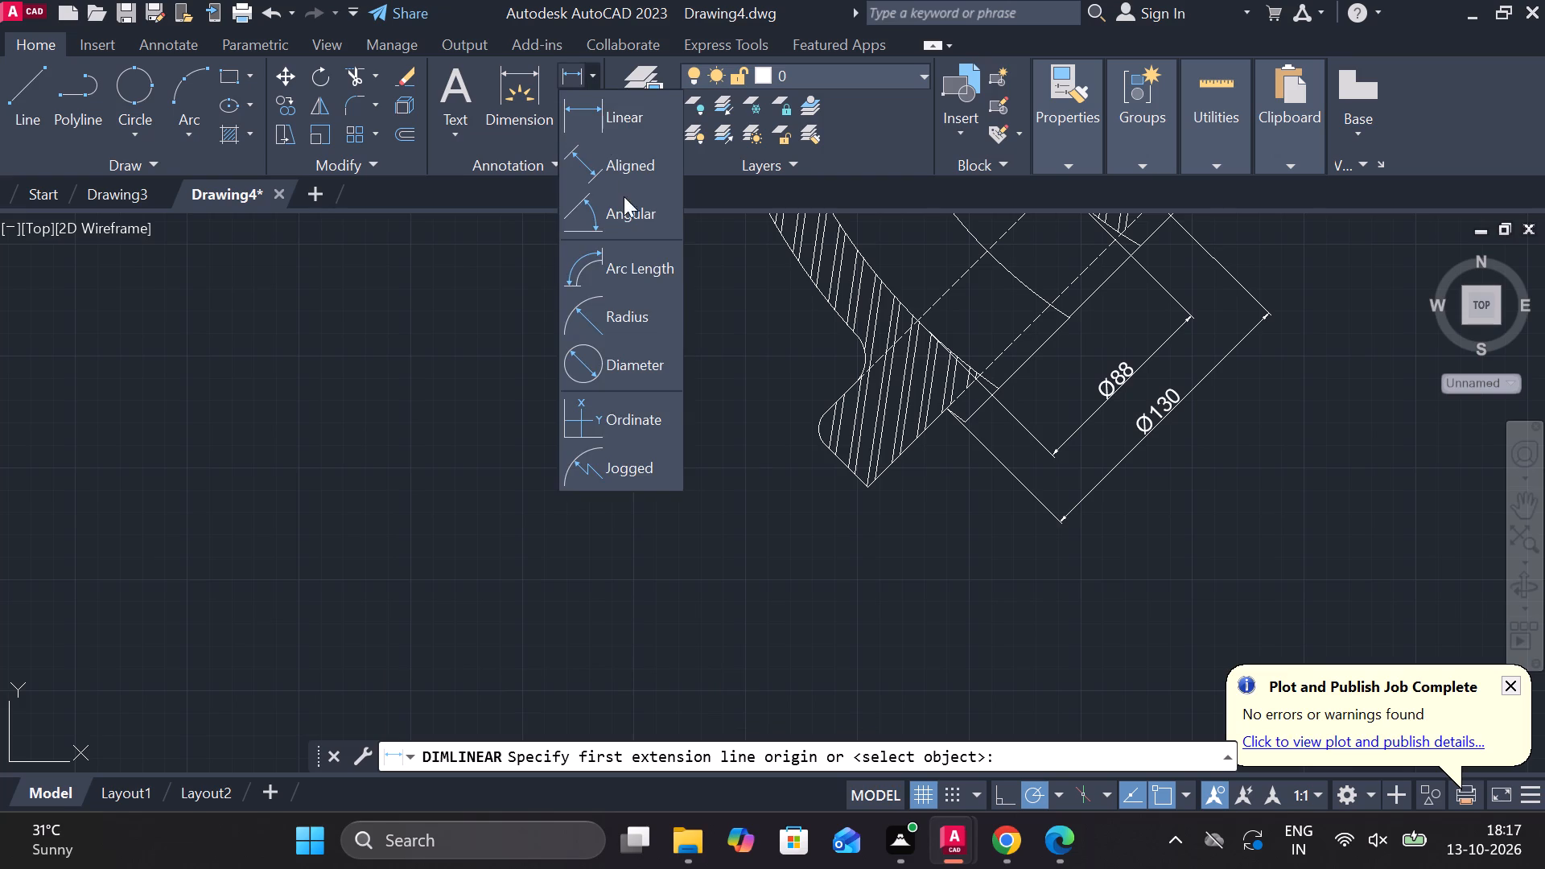
pyautogui.click(599, 156)
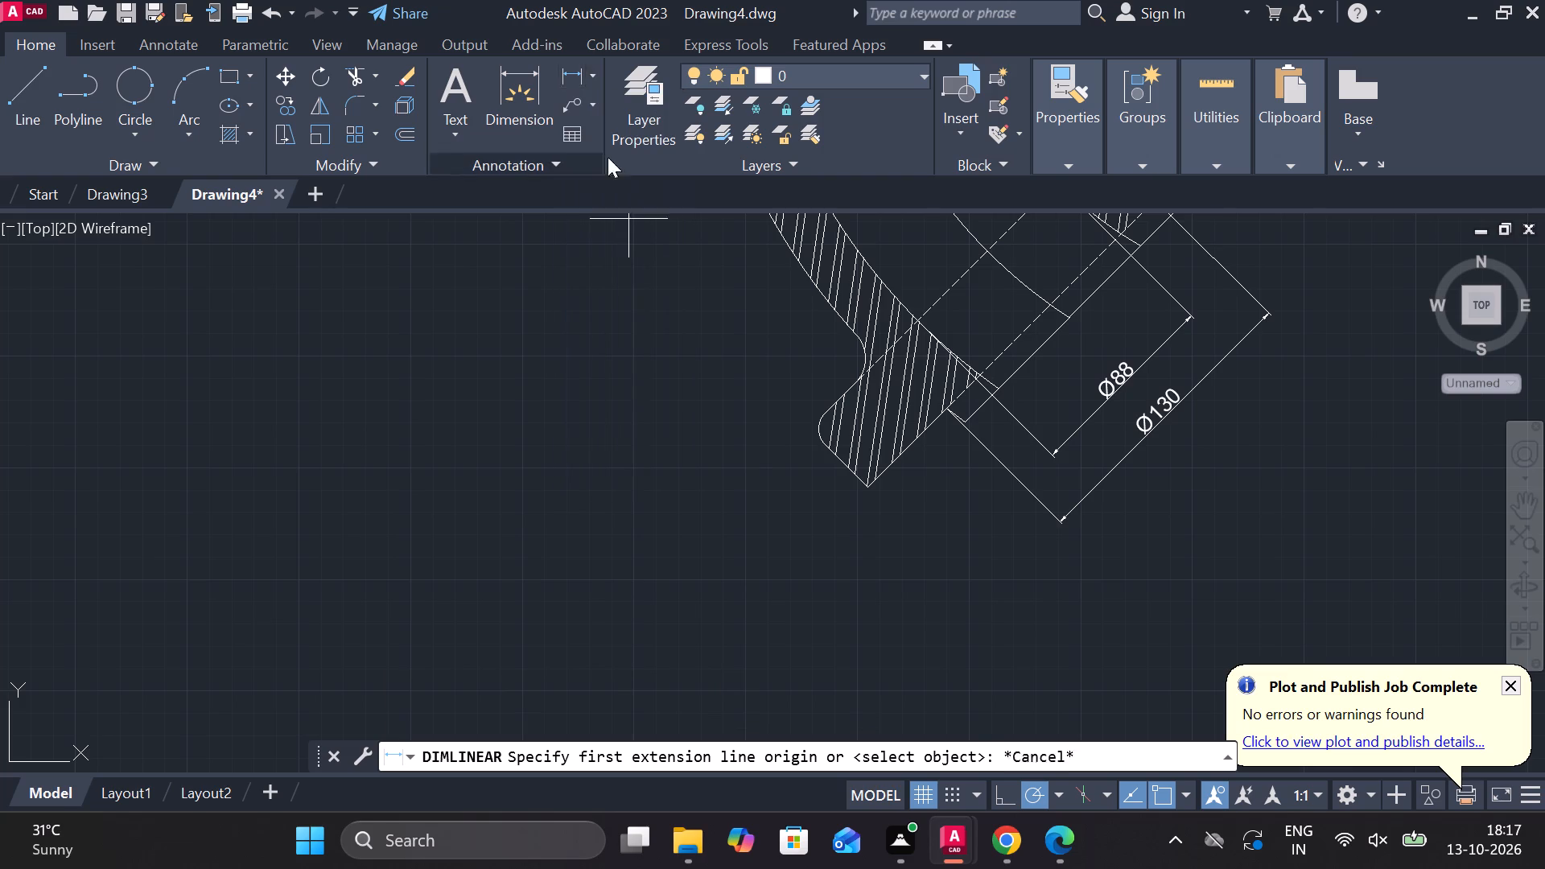
pyautogui.click(863, 390)
pyautogui.click(913, 439)
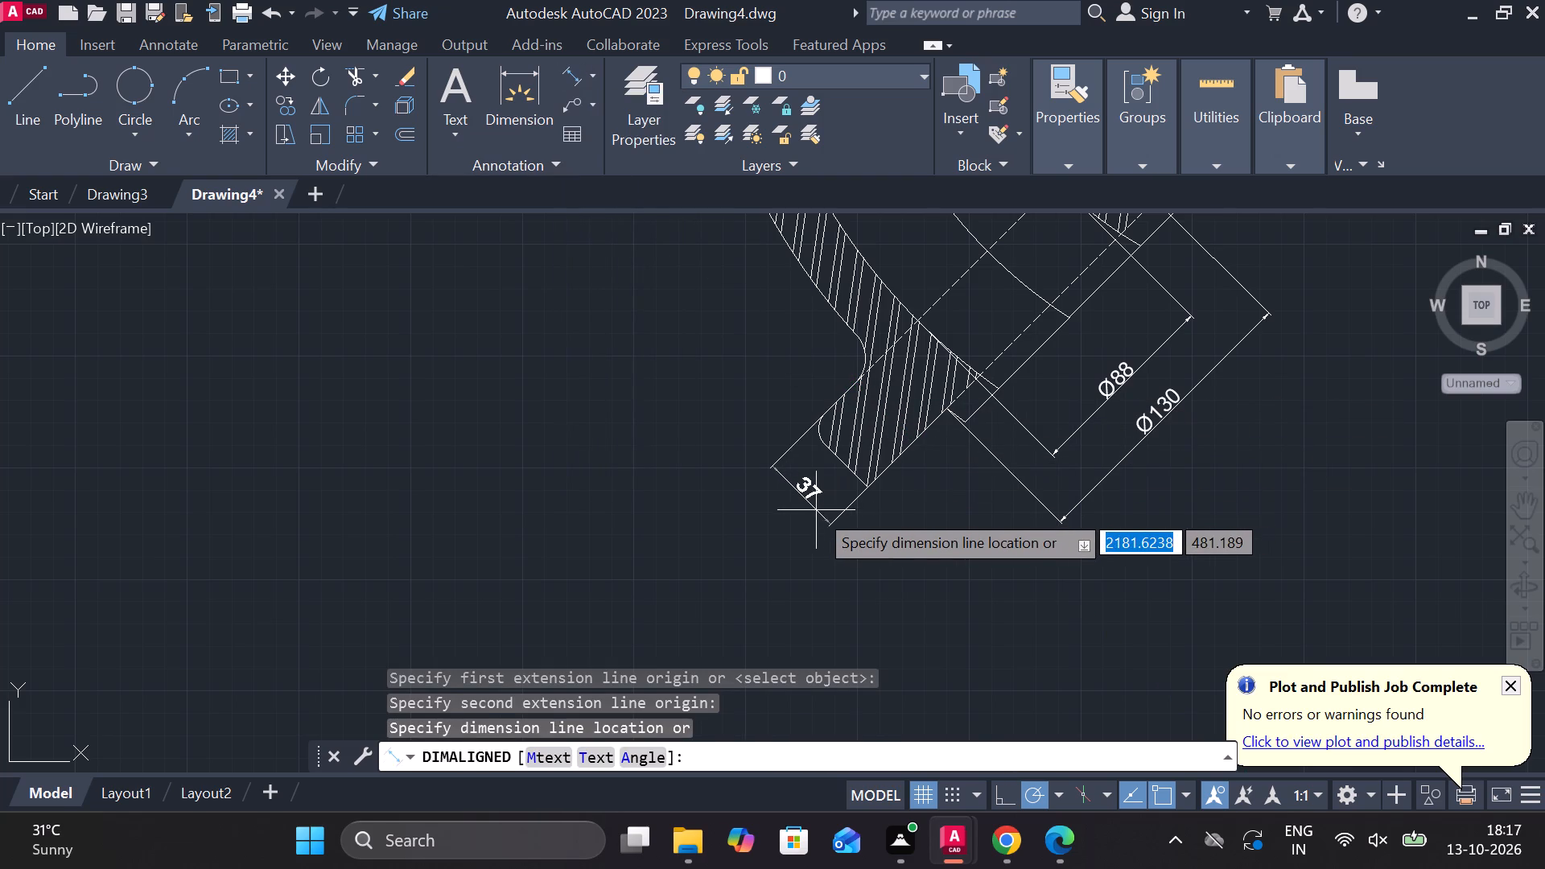
pyautogui.click(816, 510)
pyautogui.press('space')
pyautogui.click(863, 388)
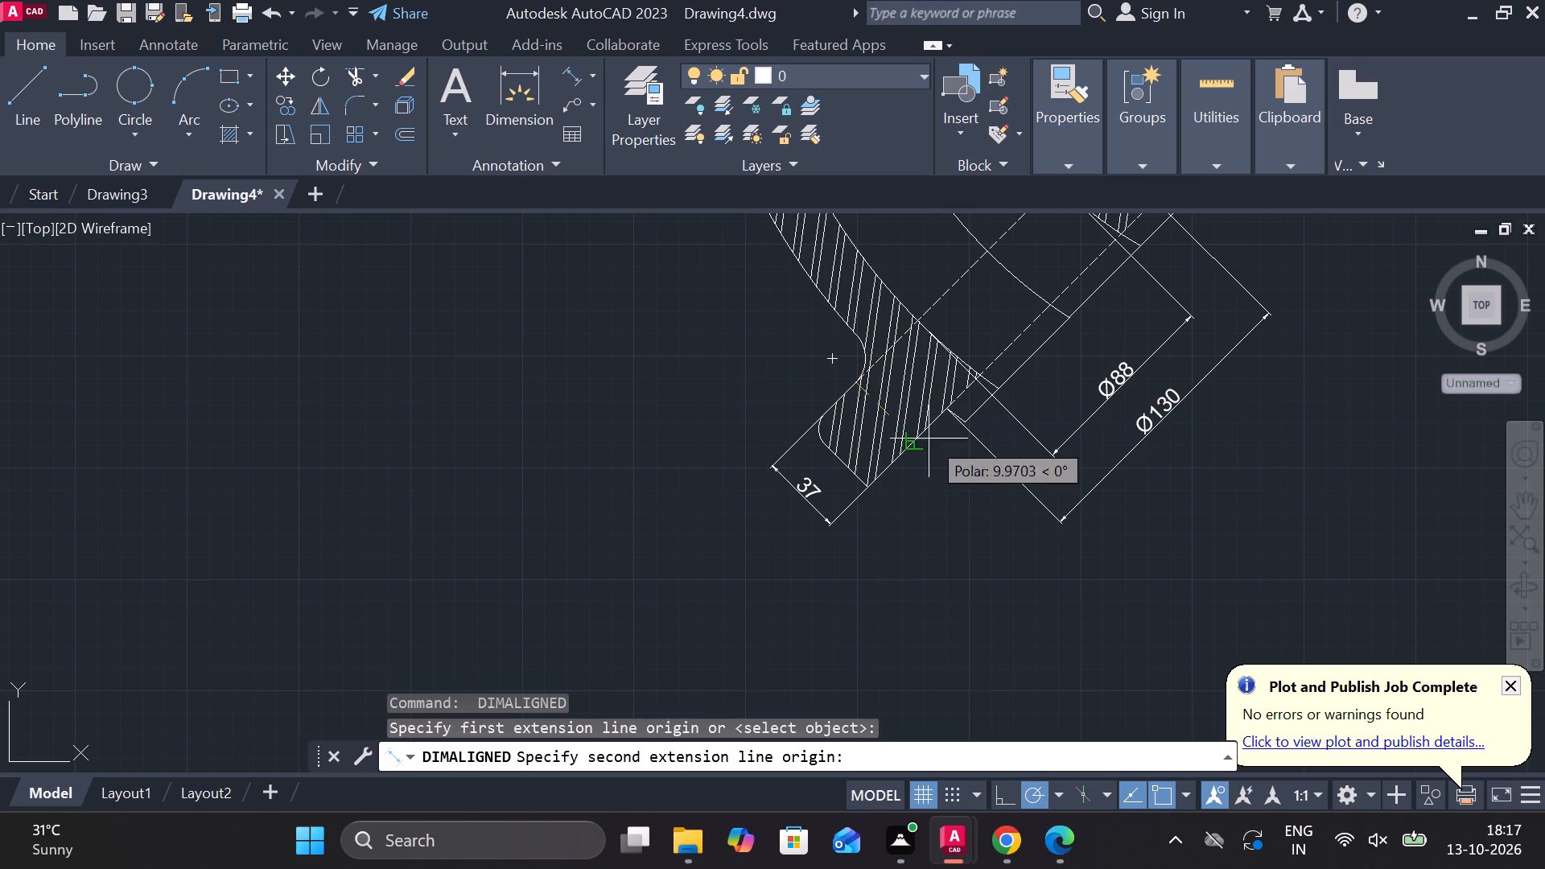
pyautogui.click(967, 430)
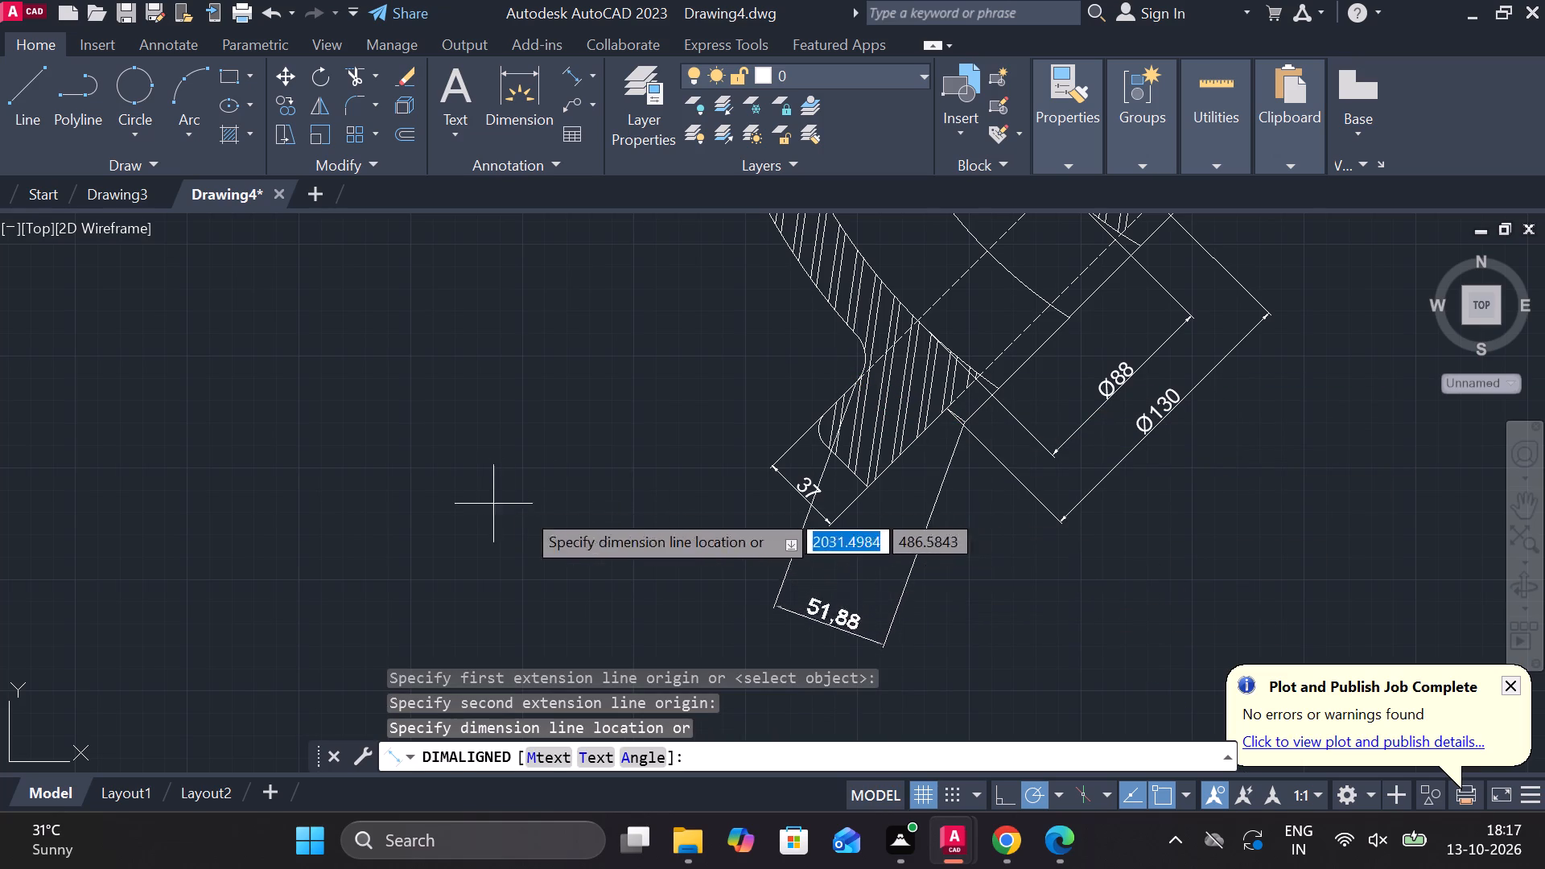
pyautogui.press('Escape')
# Add an aligned dimension from the diagonal flange's raised face to its back edge, placed outside the flange thickness dimension.
pyautogui.press('space')
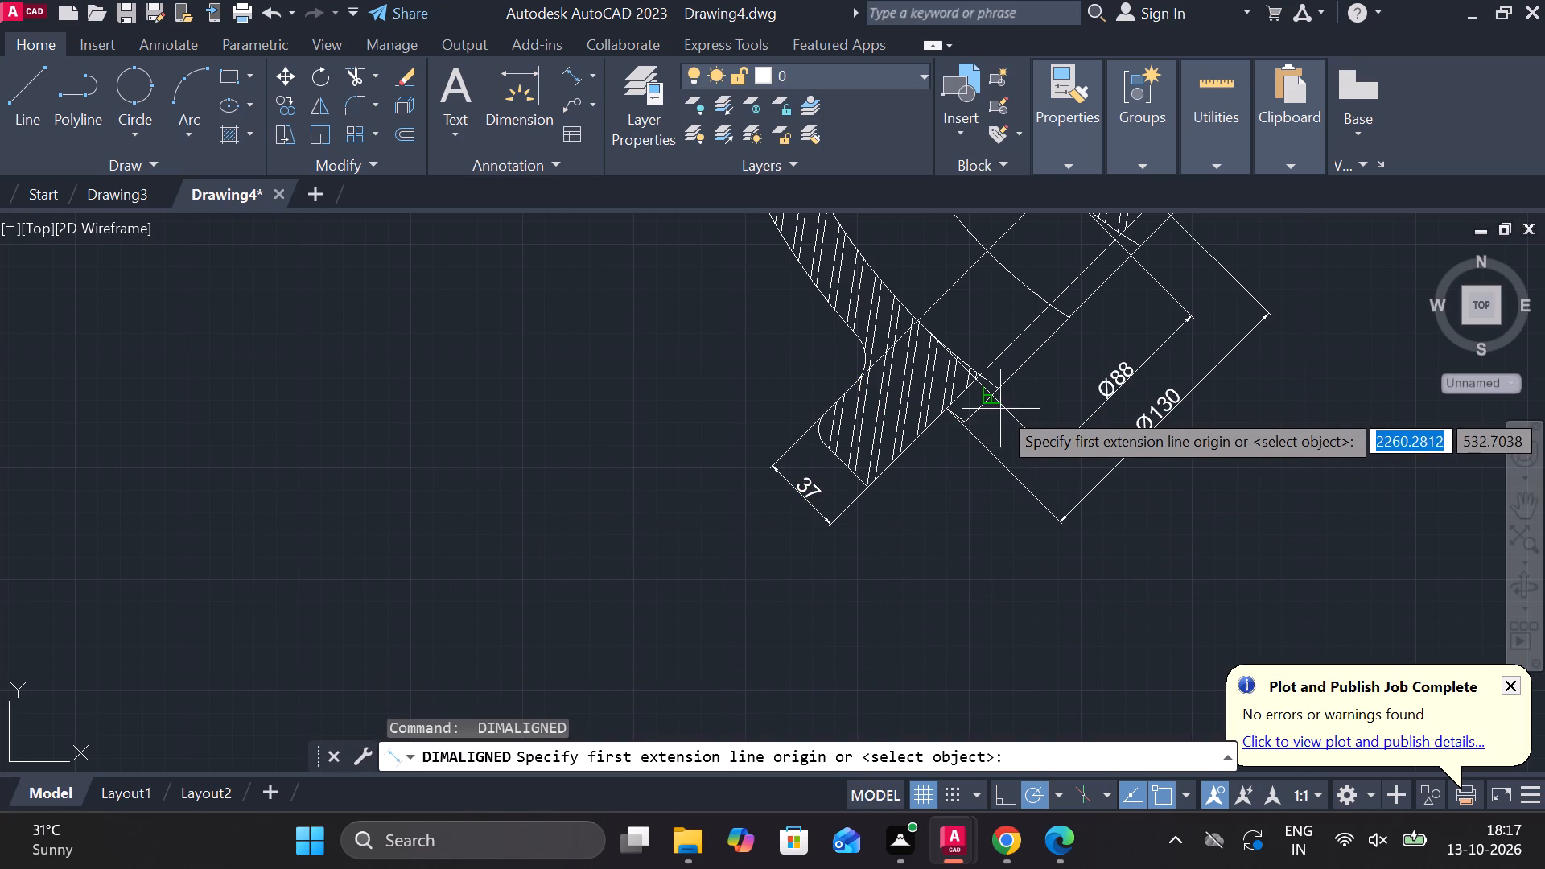
pyautogui.click(978, 425)
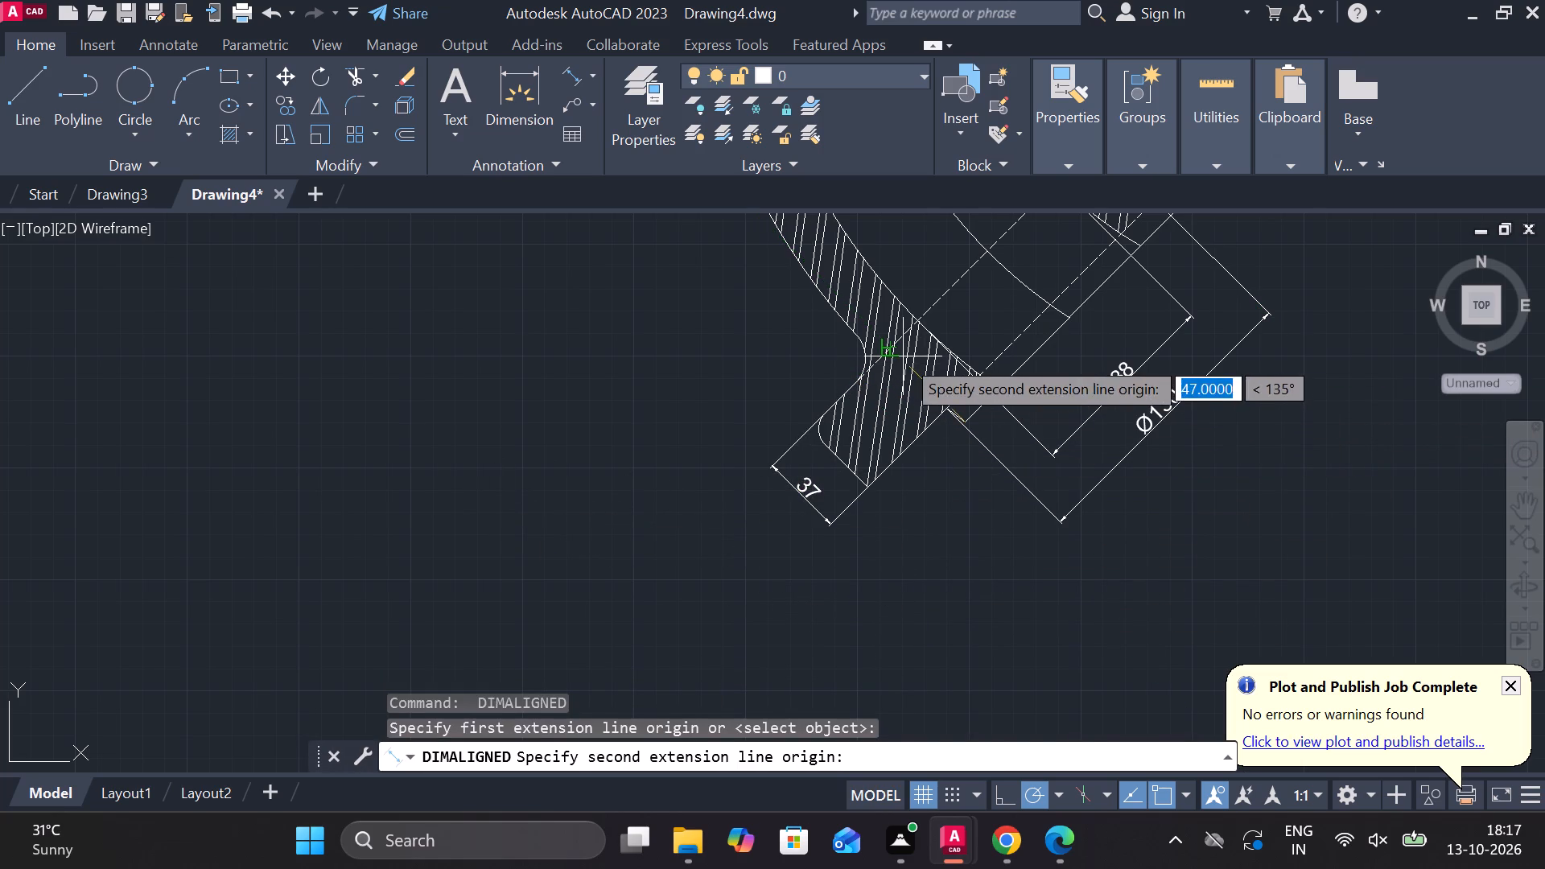
pyautogui.scroll(1, 893, 349)
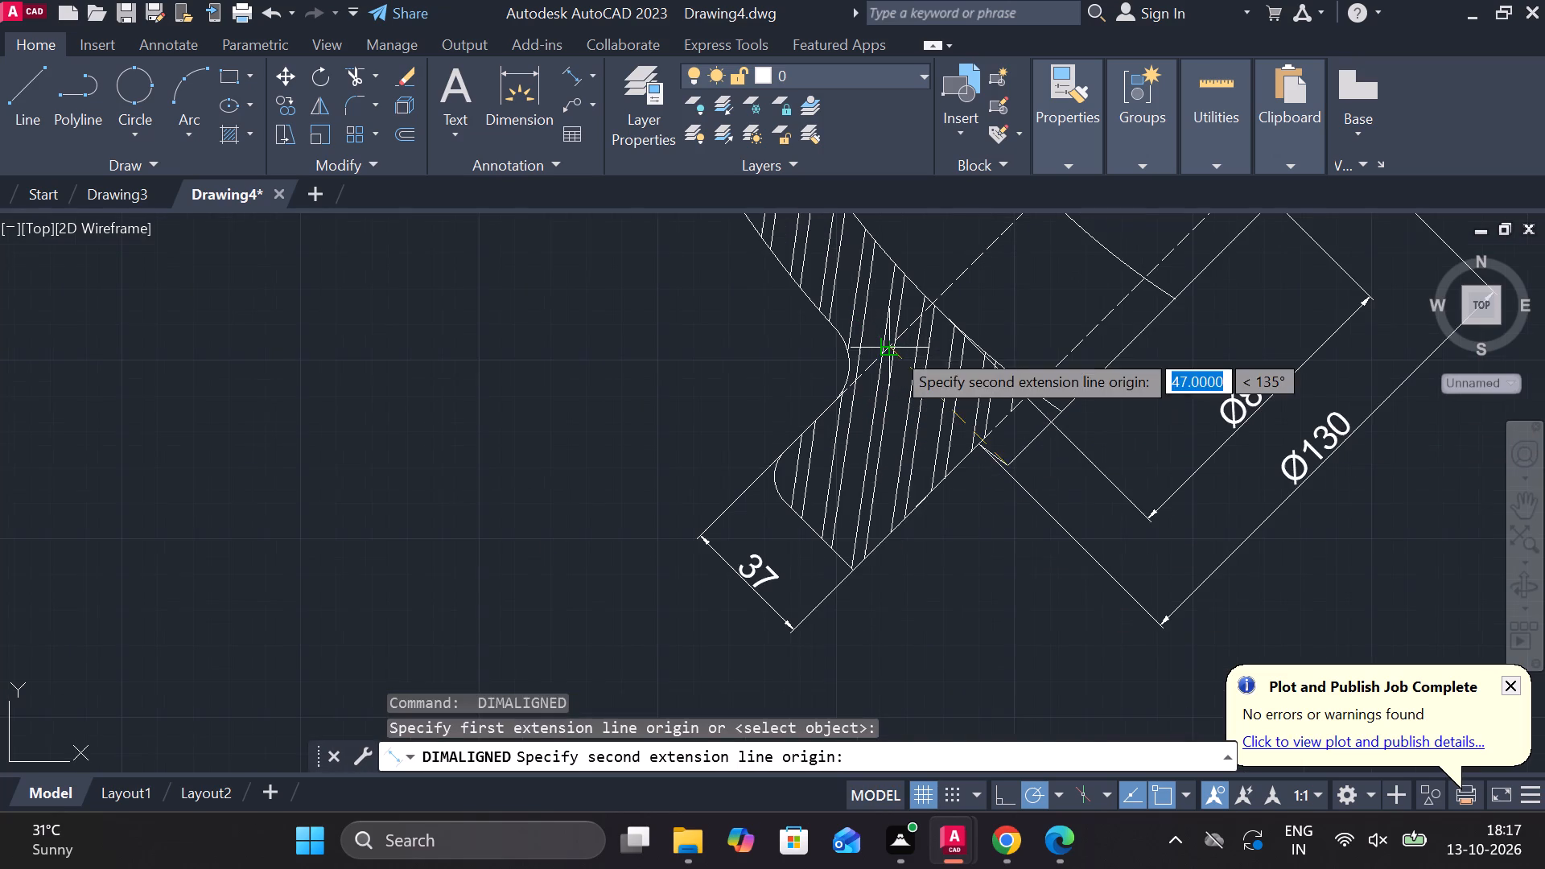
pyautogui.click(893, 349)
pyautogui.moveTo(657, 532); pyautogui.dragTo(690, 457, button='middle')
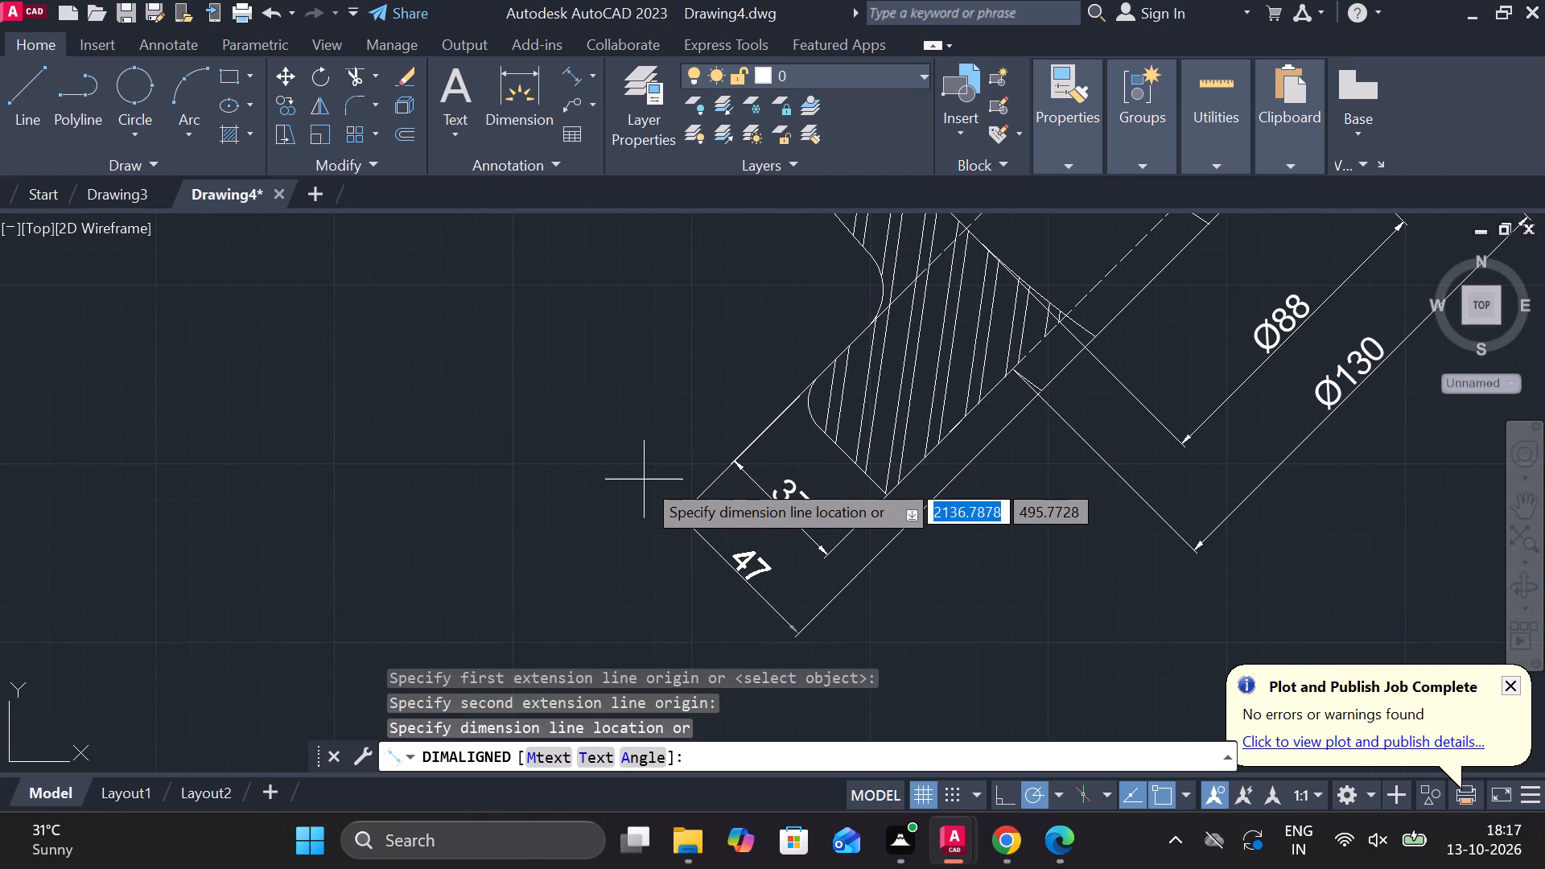
pyautogui.click(644, 480)
# Add a radius dimension to the rounded lower-right corner of the top flange, with its text outside the part.
pyautogui.moveTo(654, 501); pyautogui.dragTo(657, 522, button='middle')
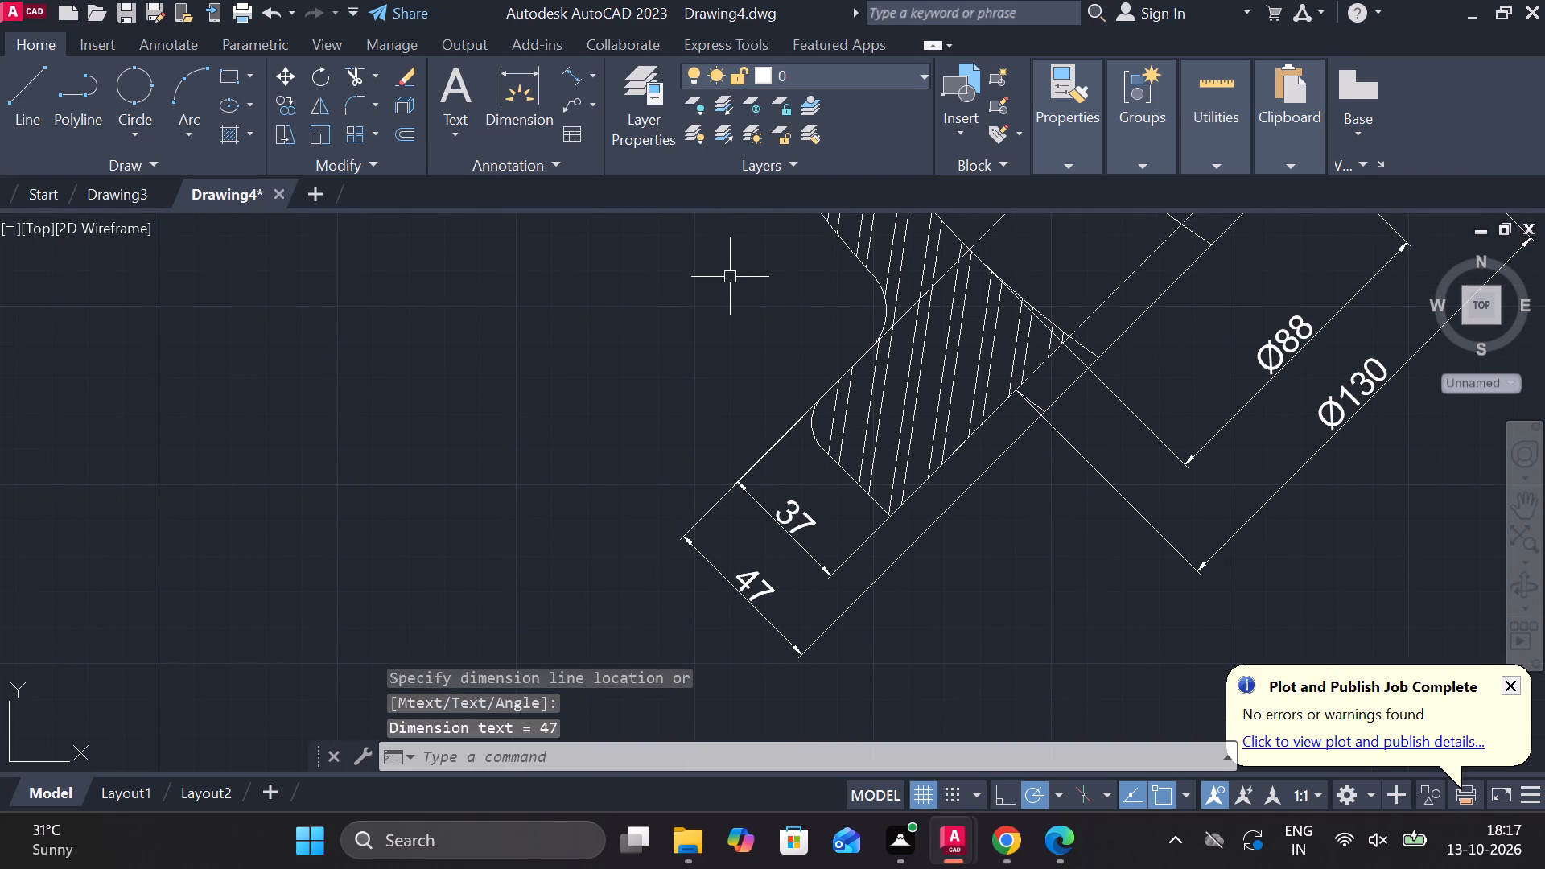
pyautogui.scroll(-3, 731, 282)
pyautogui.moveTo(852, 443); pyautogui.dragTo(789, 562, button='middle')
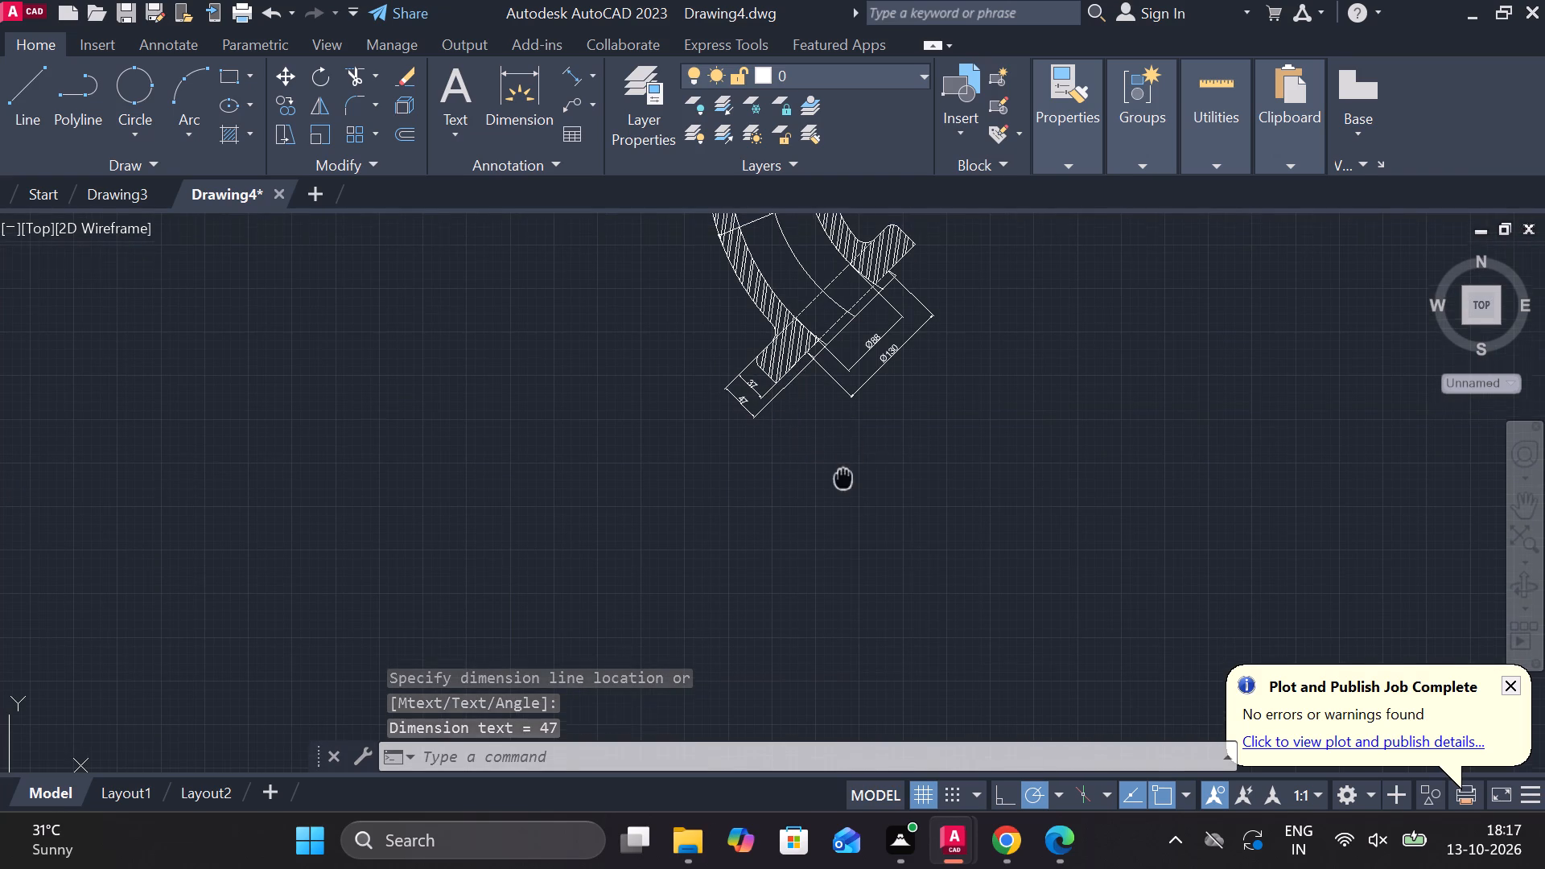
pyautogui.moveTo(789, 562); pyautogui.dragTo(774, 589, button='middle')
pyautogui.click(592, 71)
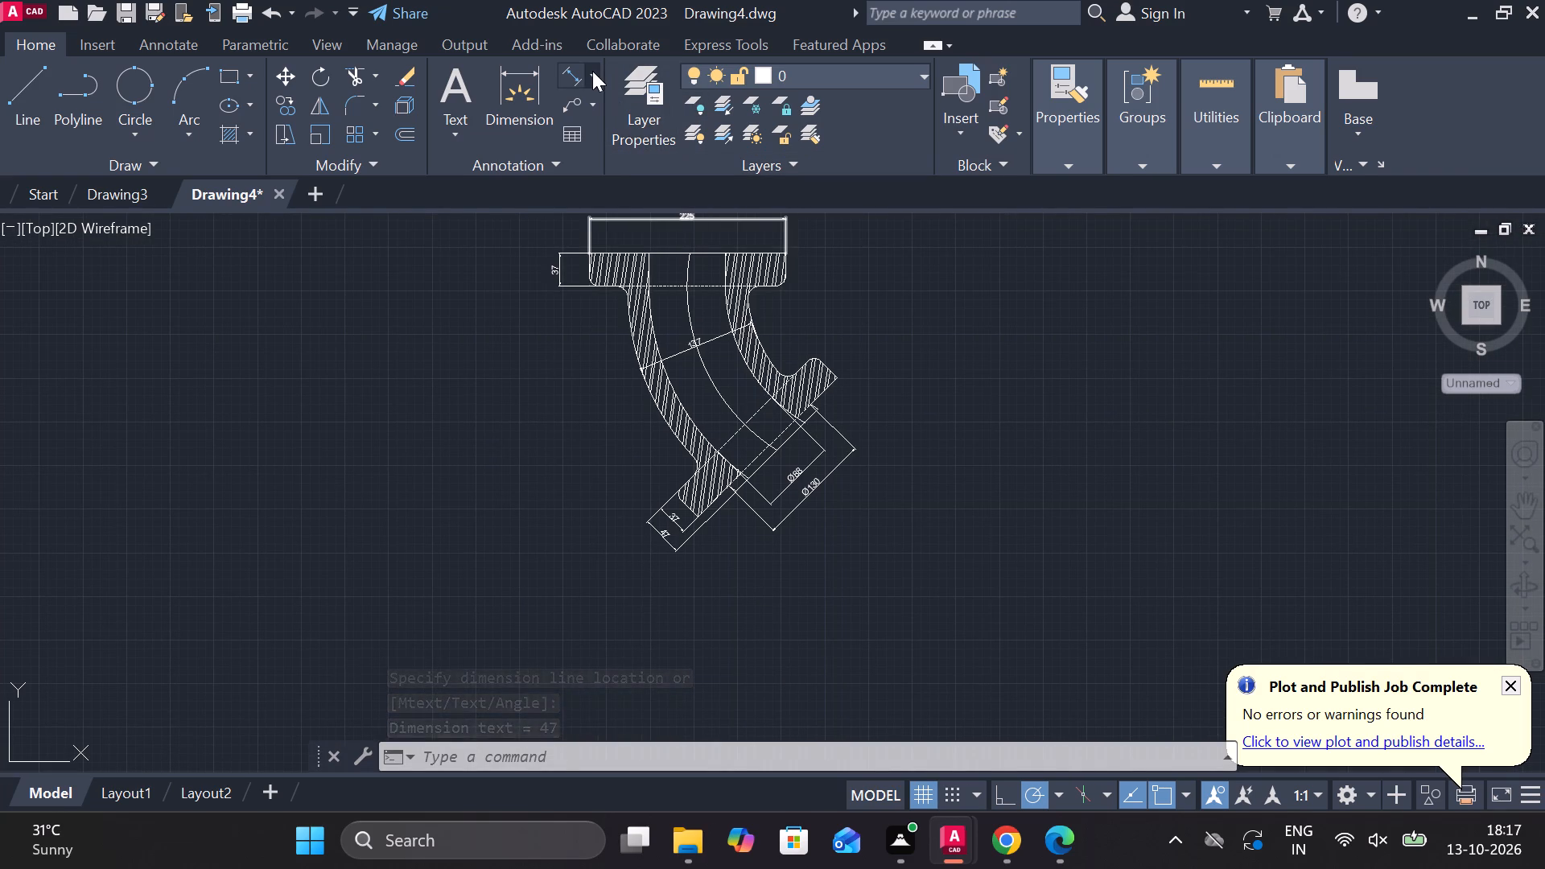
pyautogui.click(600, 316)
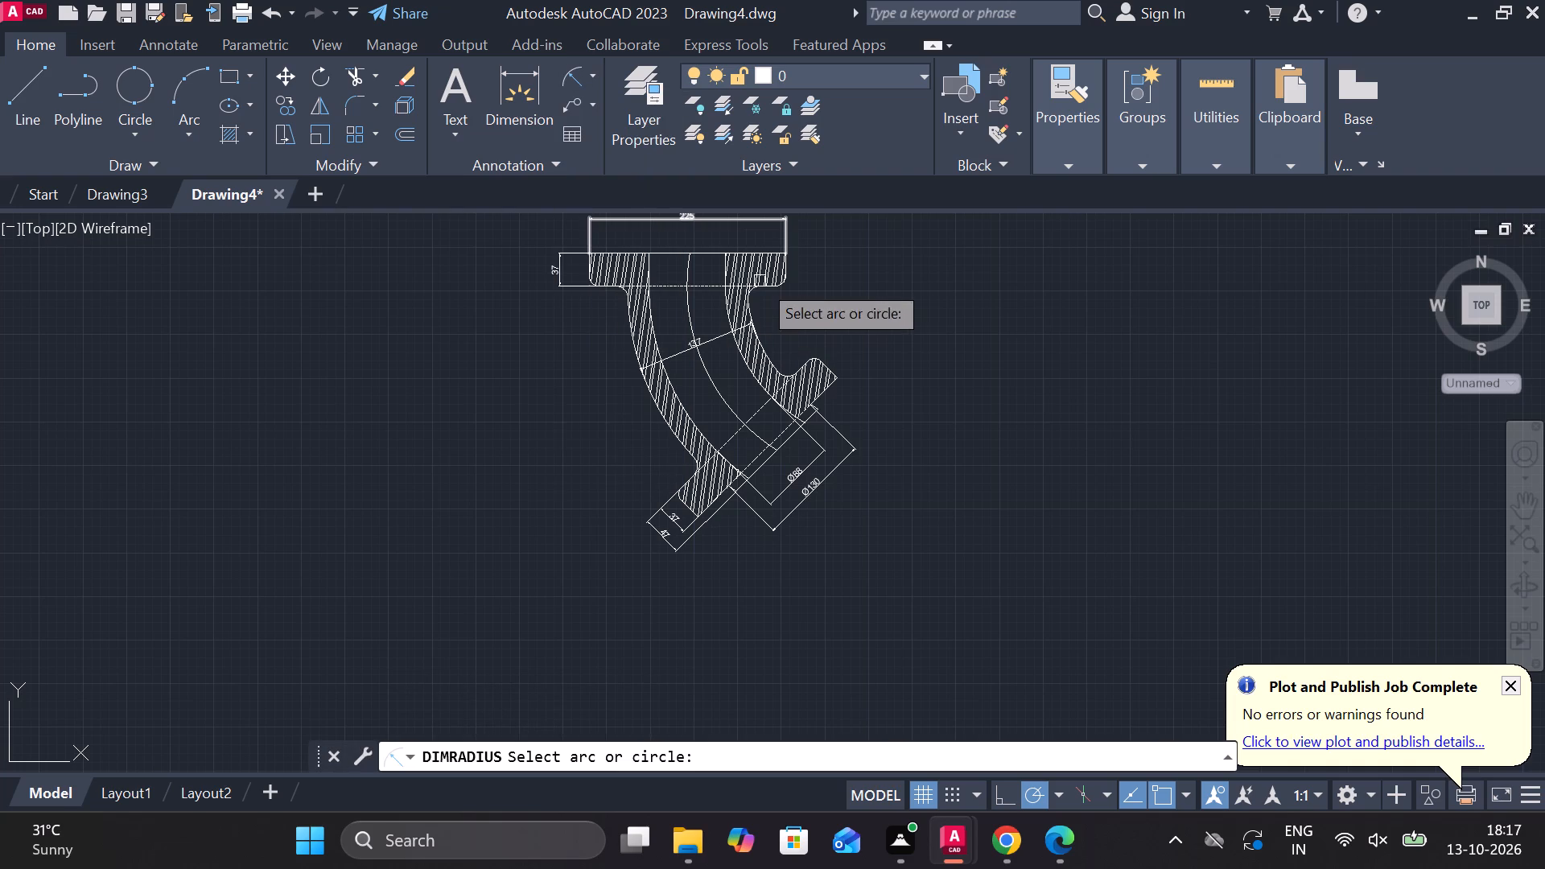
pyautogui.moveTo(799, 321); pyautogui.dragTo(789, 388, button='middle')
pyautogui.scroll(3, 765, 312)
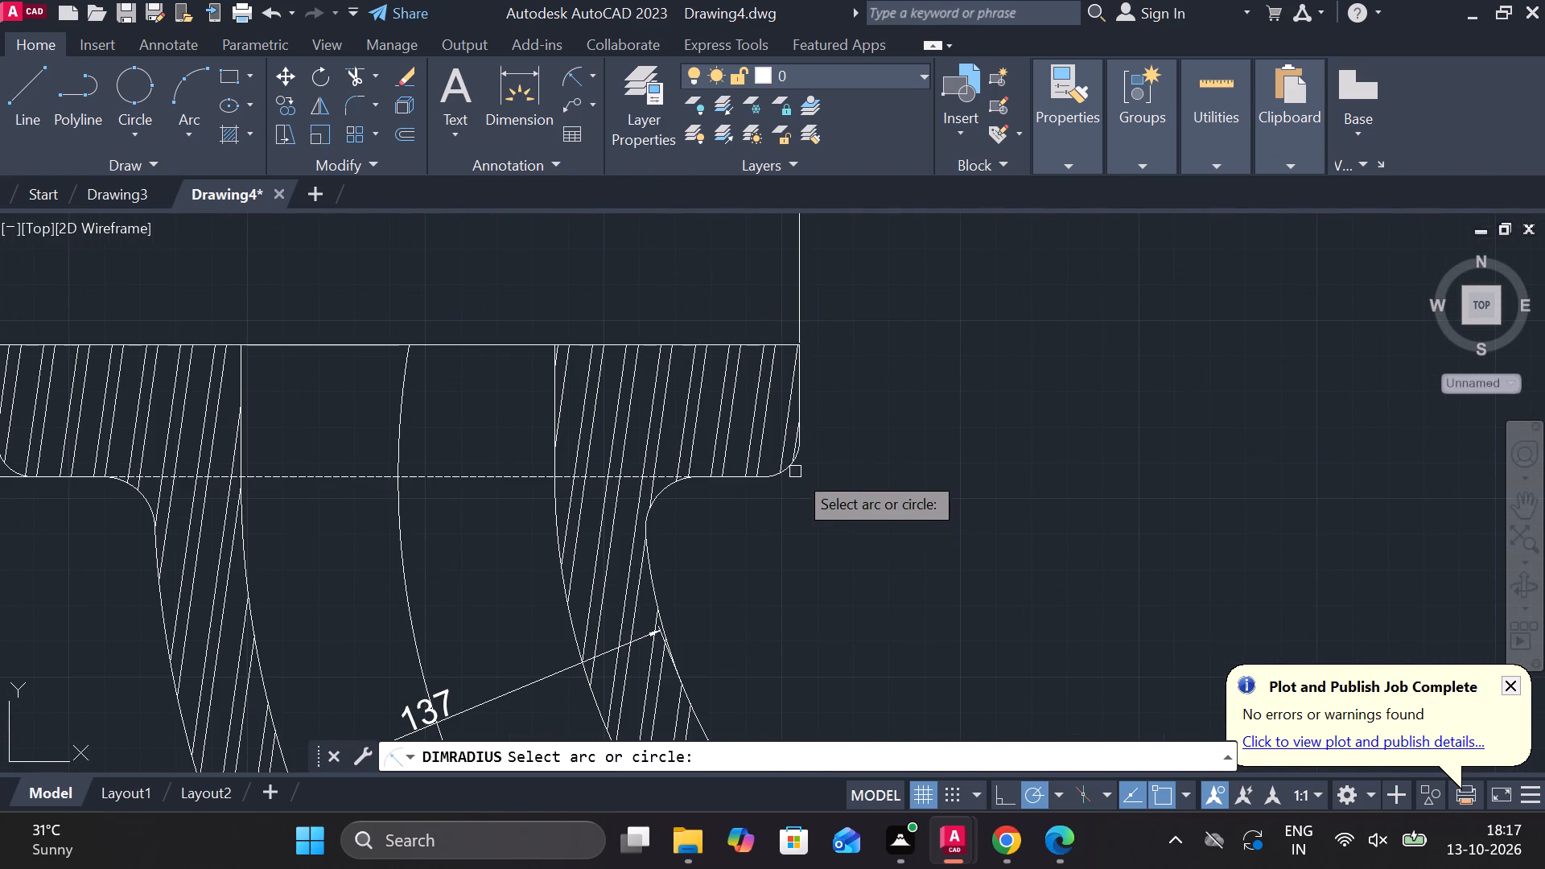
pyautogui.click(795, 472)
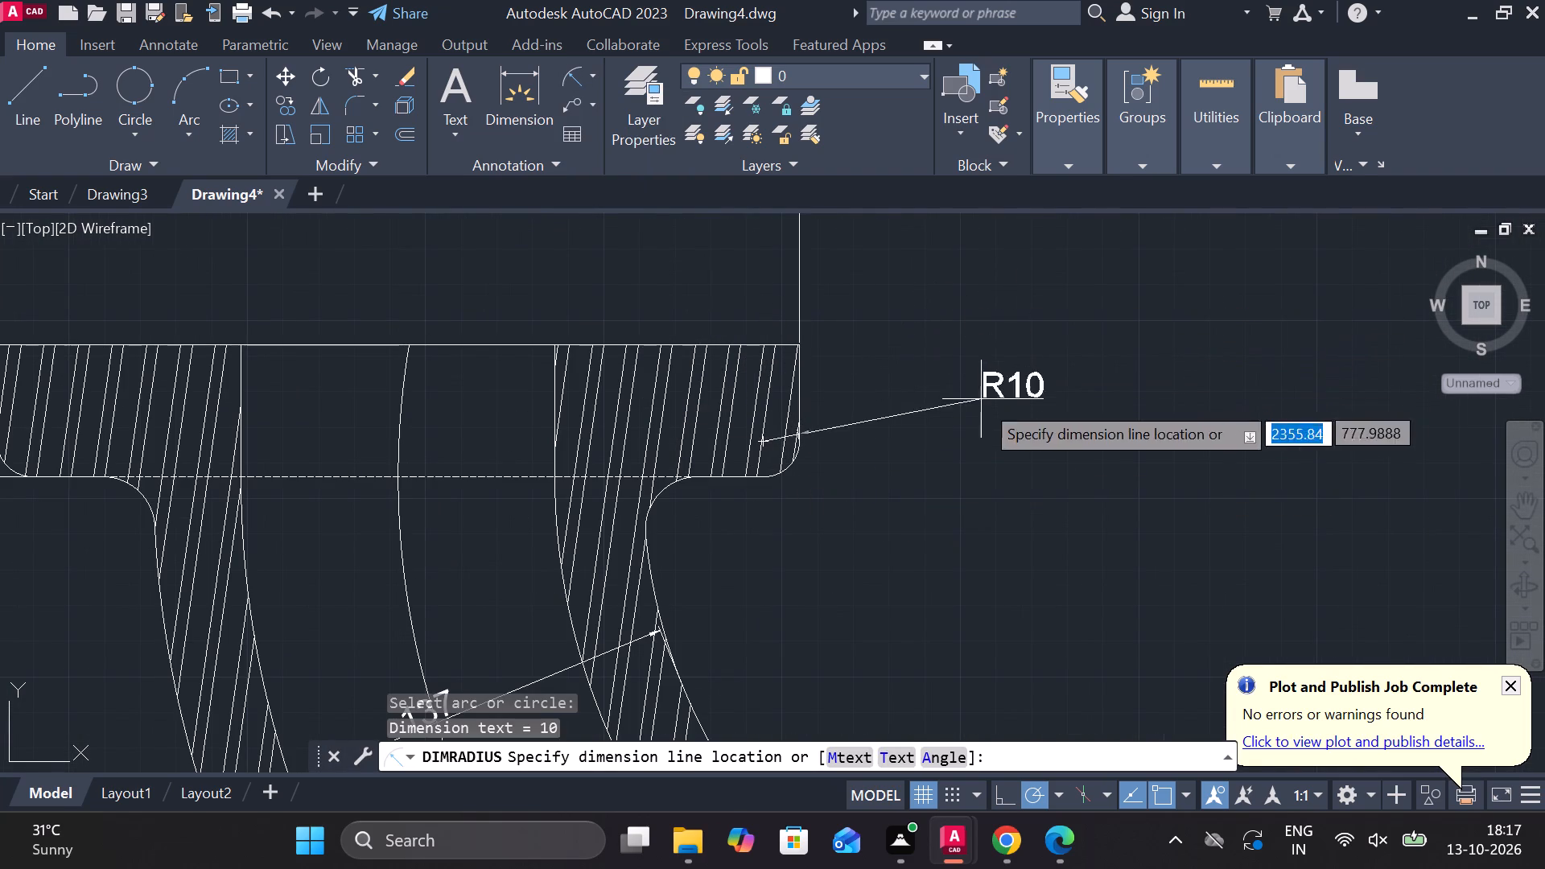
pyautogui.moveTo(897, 516); pyautogui.dragTo(904, 523)
# Add a radius dimension to the fillet joining the pipe's inner bend to the diagonal flange's upper end.
pyautogui.moveTo(950, 577); pyautogui.dragTo(1008, 369, button='middle')
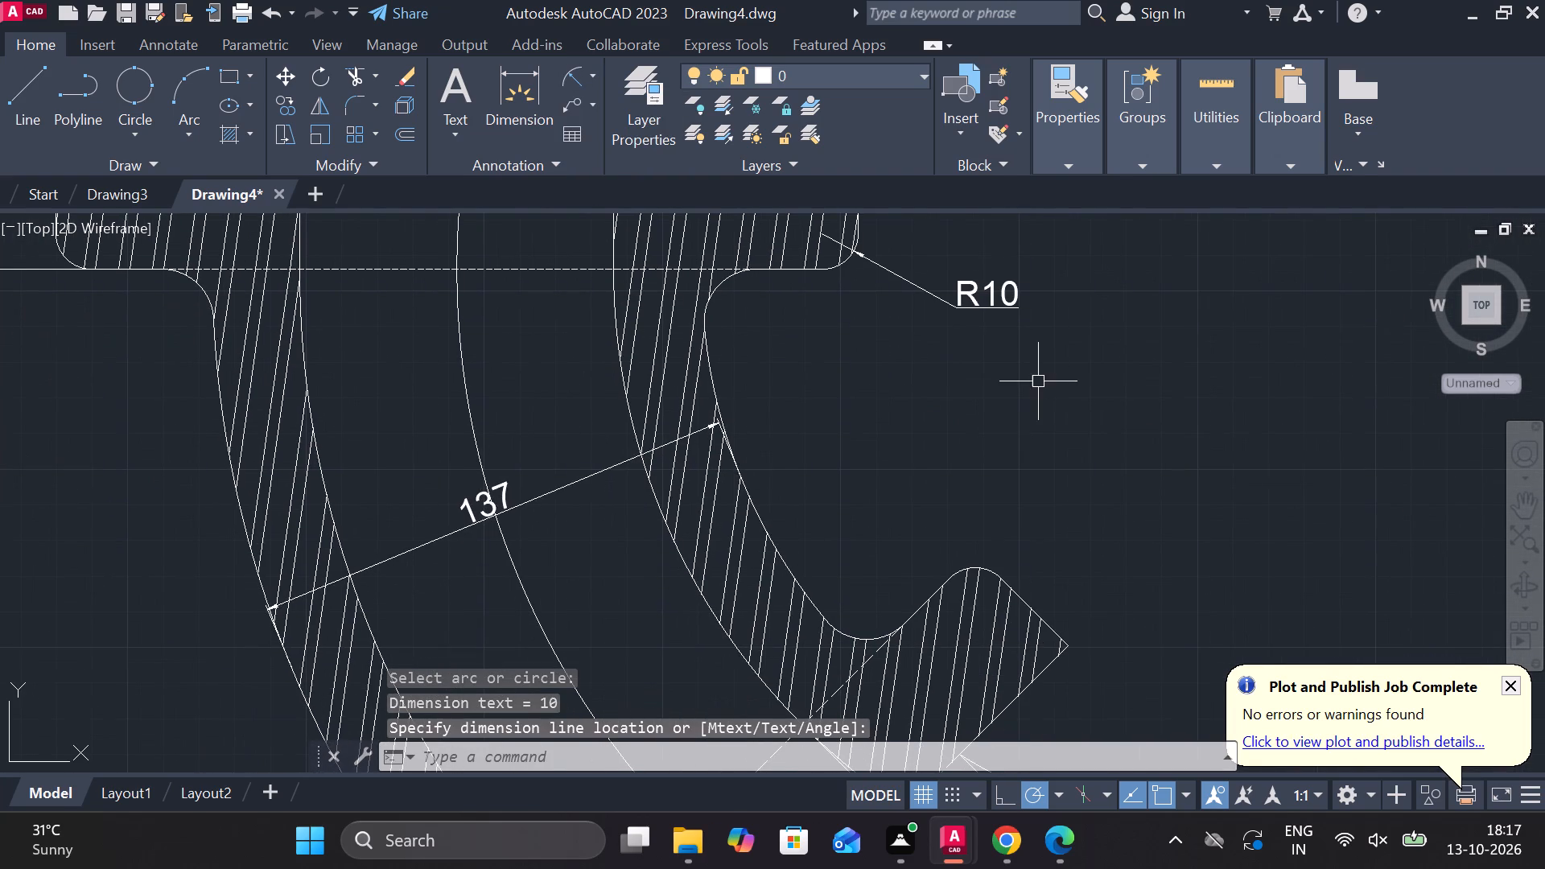
pyautogui.moveTo(869, 482); pyautogui.dragTo(886, 418, button='middle')
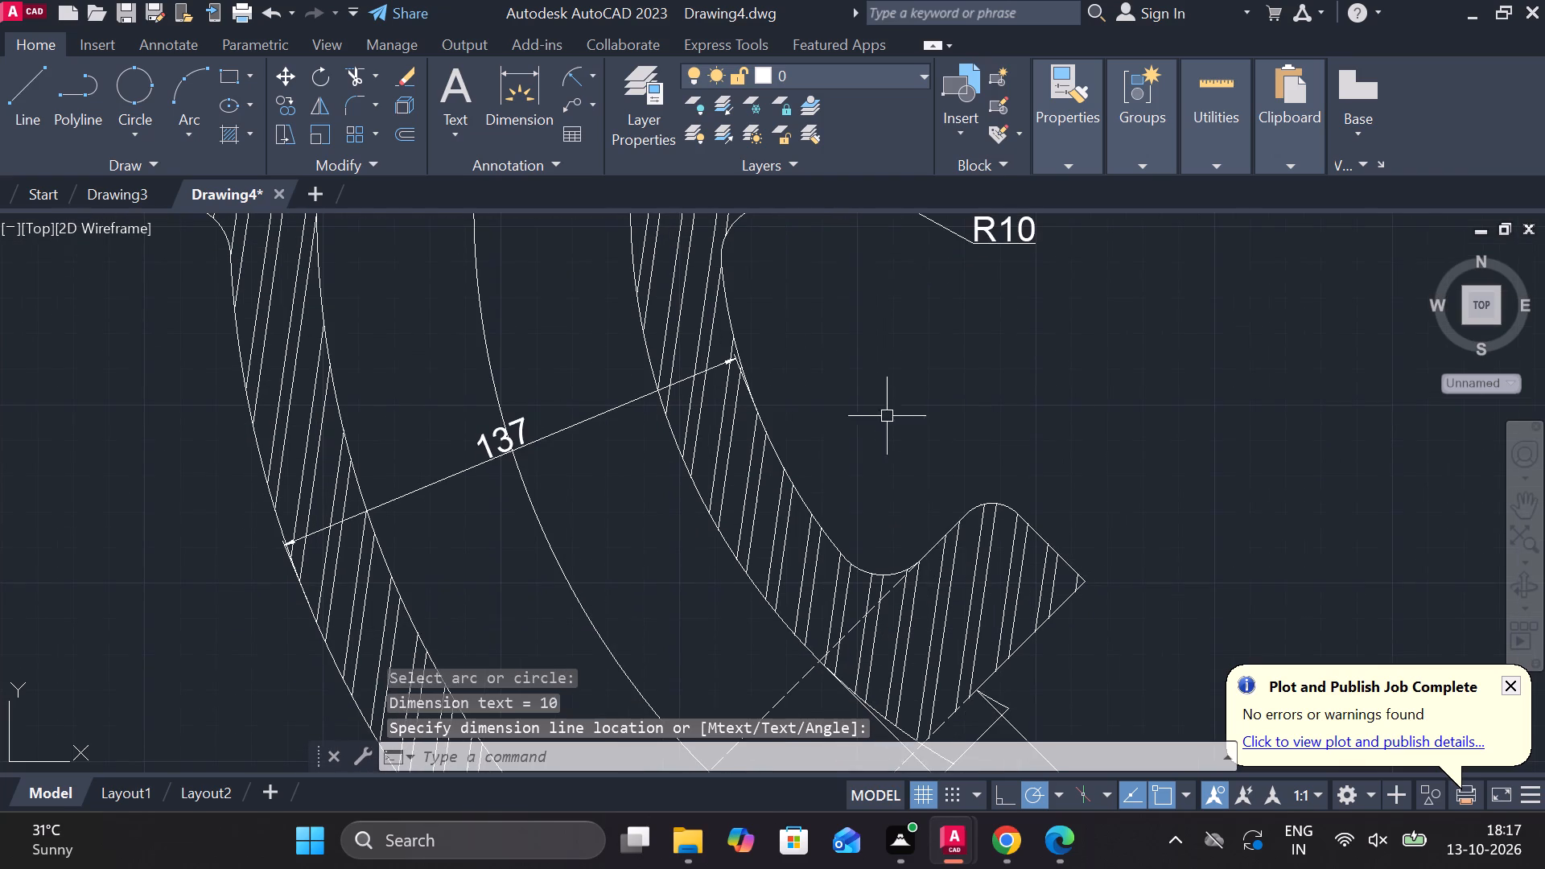
pyautogui.press('space')
pyautogui.click(890, 574)
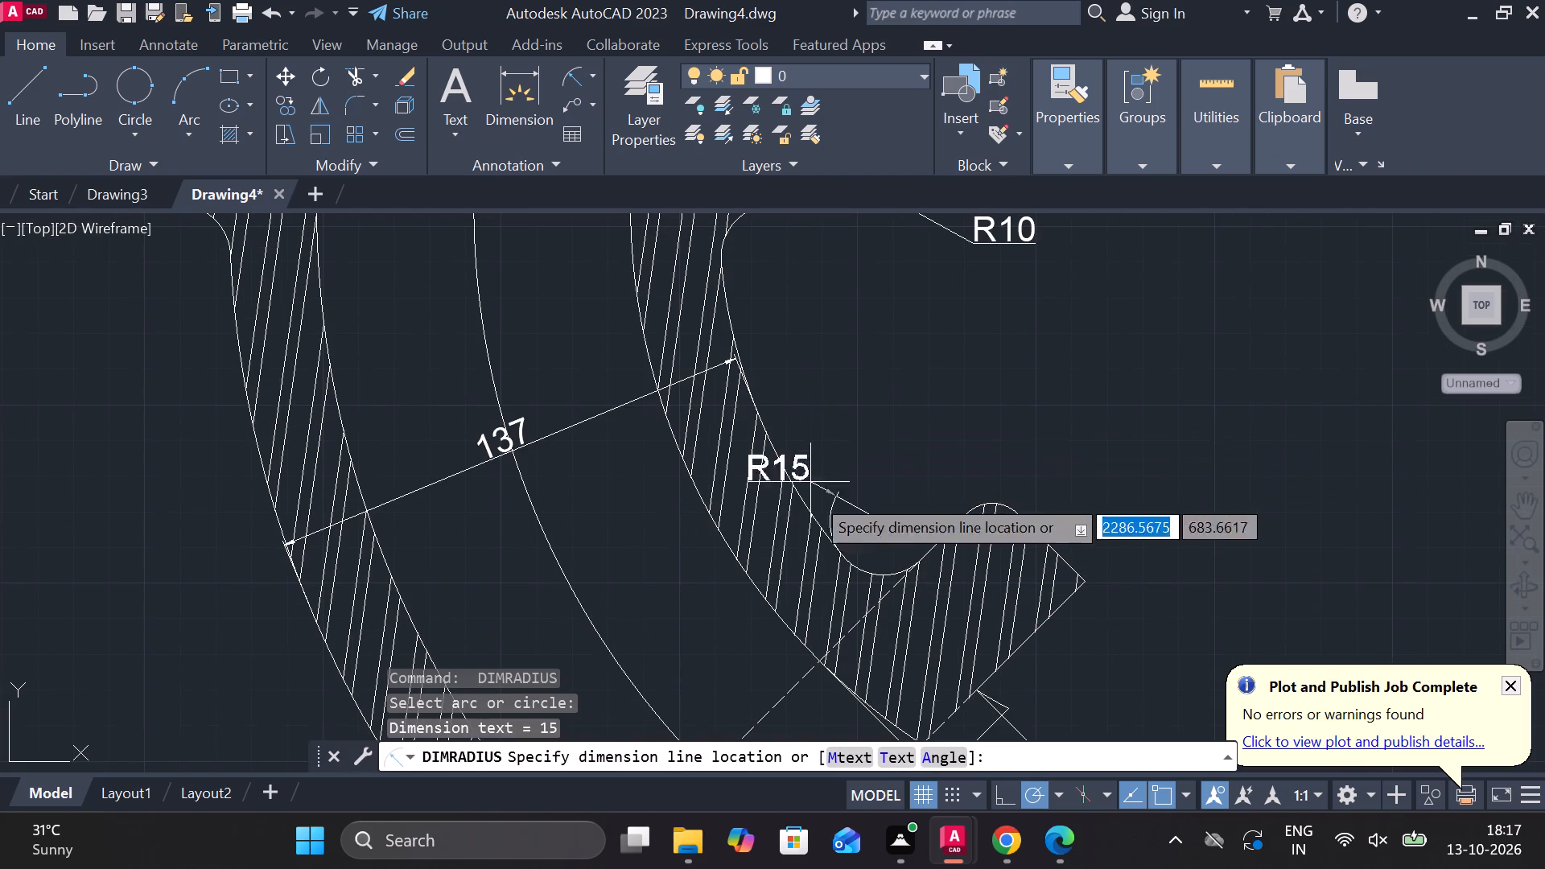
pyautogui.click(880, 542)
# Add a radius dimension to the left fillet between the top flange's underside and the pipe wall.
pyautogui.scroll(-2, 531, 471)
pyautogui.moveTo(449, 477); pyautogui.dragTo(467, 479, button='middle')
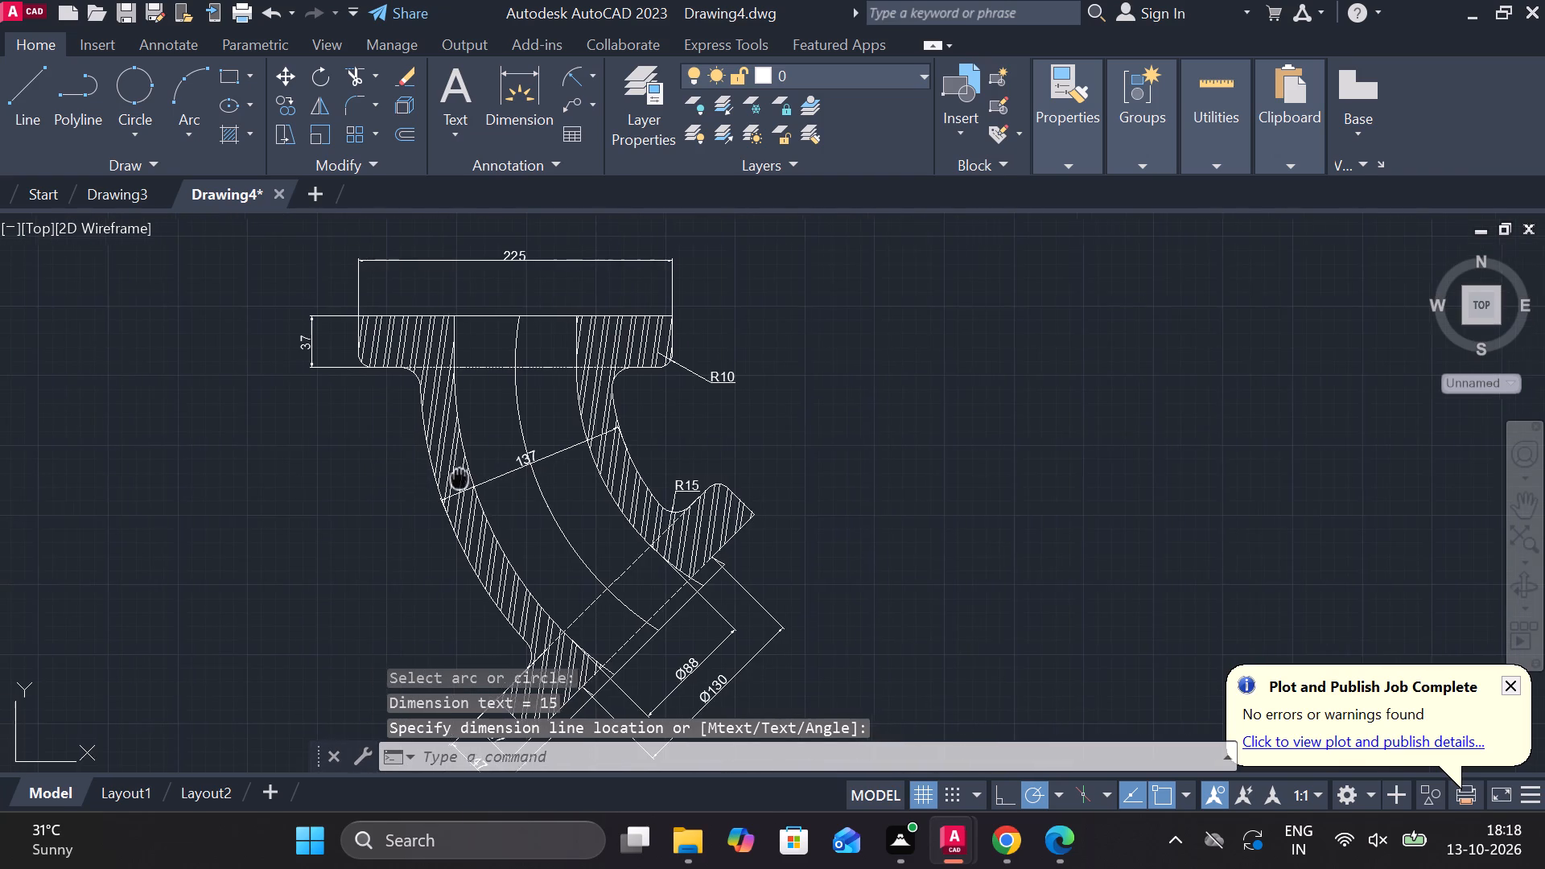
pyautogui.moveTo(467, 479); pyautogui.dragTo(682, 546, button='middle')
pyautogui.press('space')
pyautogui.scroll(2, 575, 469)
pyautogui.click(727, 398)
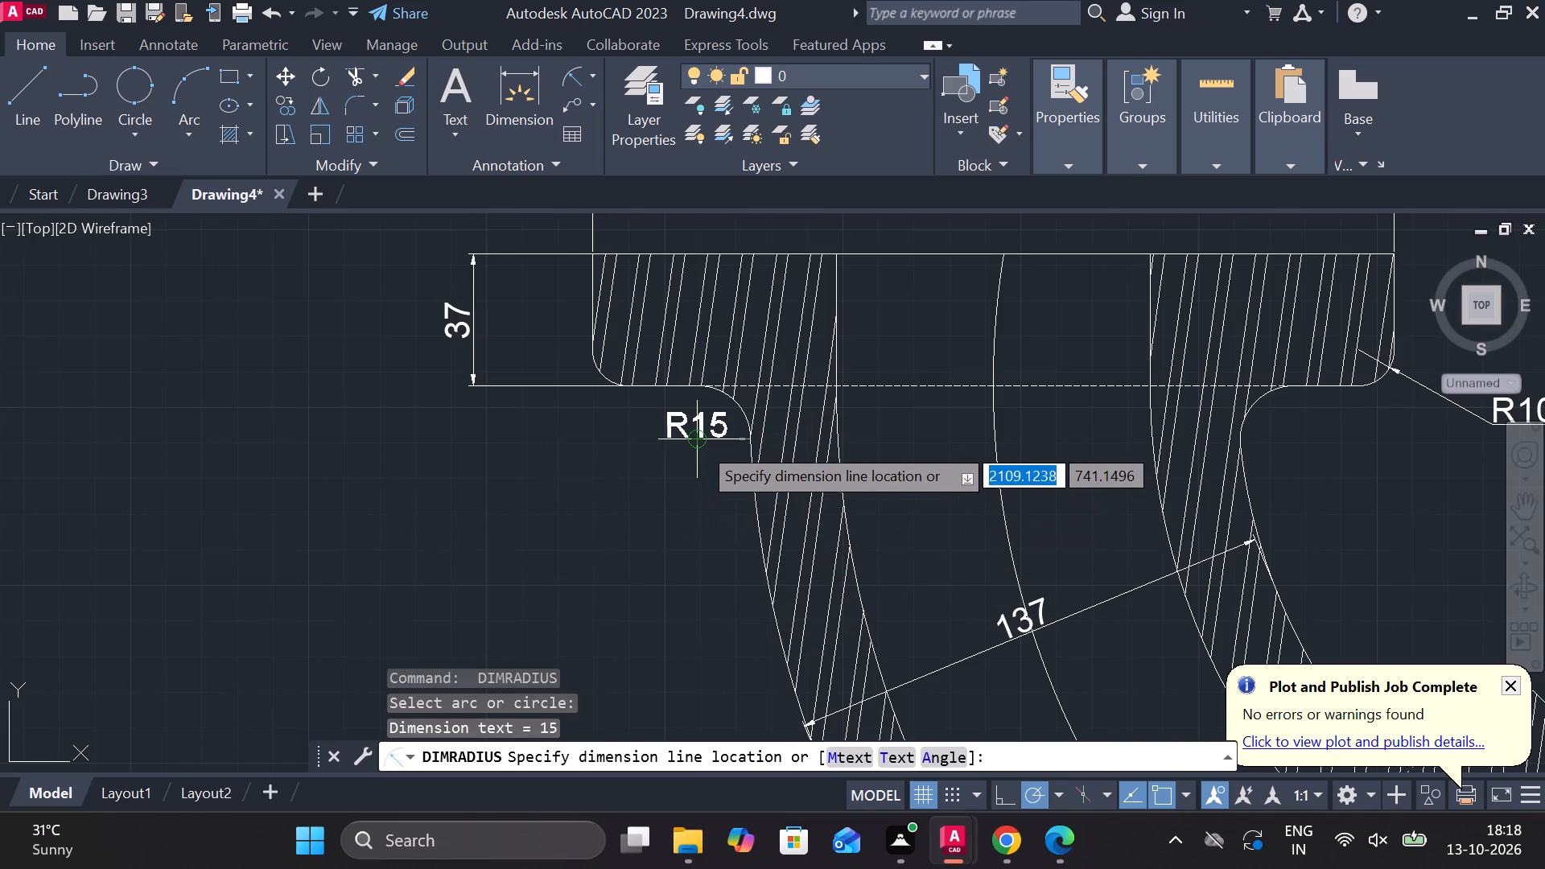
pyautogui.click(741, 410)
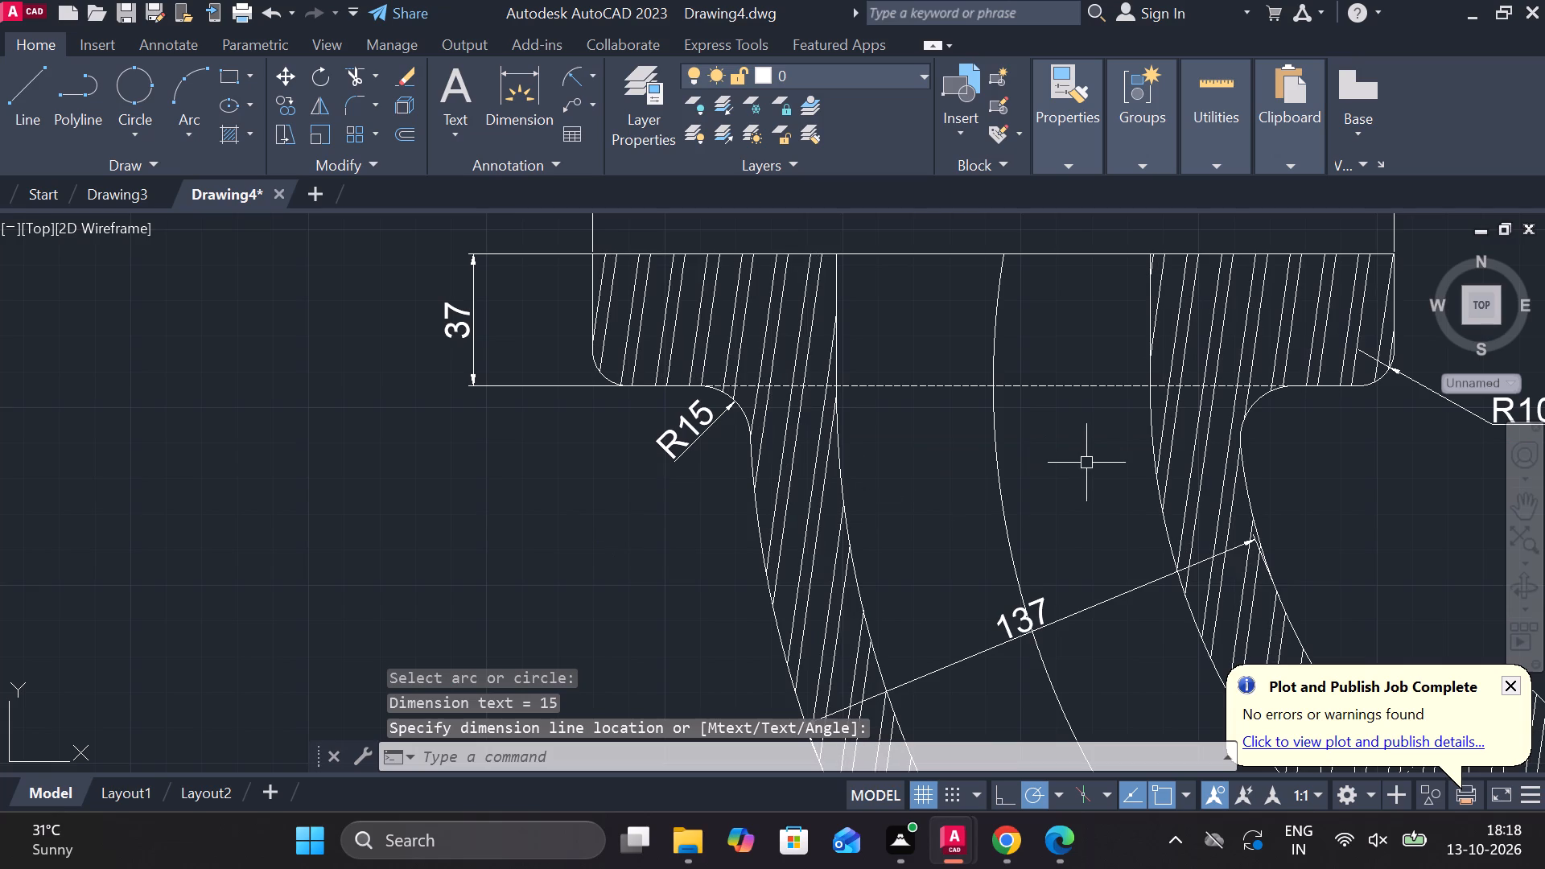
# Add a radius dimension to the curved pipe's centre arc, with its text outside the outer wall of the bend.
pyautogui.moveTo(912, 481); pyautogui.dragTo(863, 343, button='middle')
pyautogui.press('space')
pyautogui.click(1016, 586)
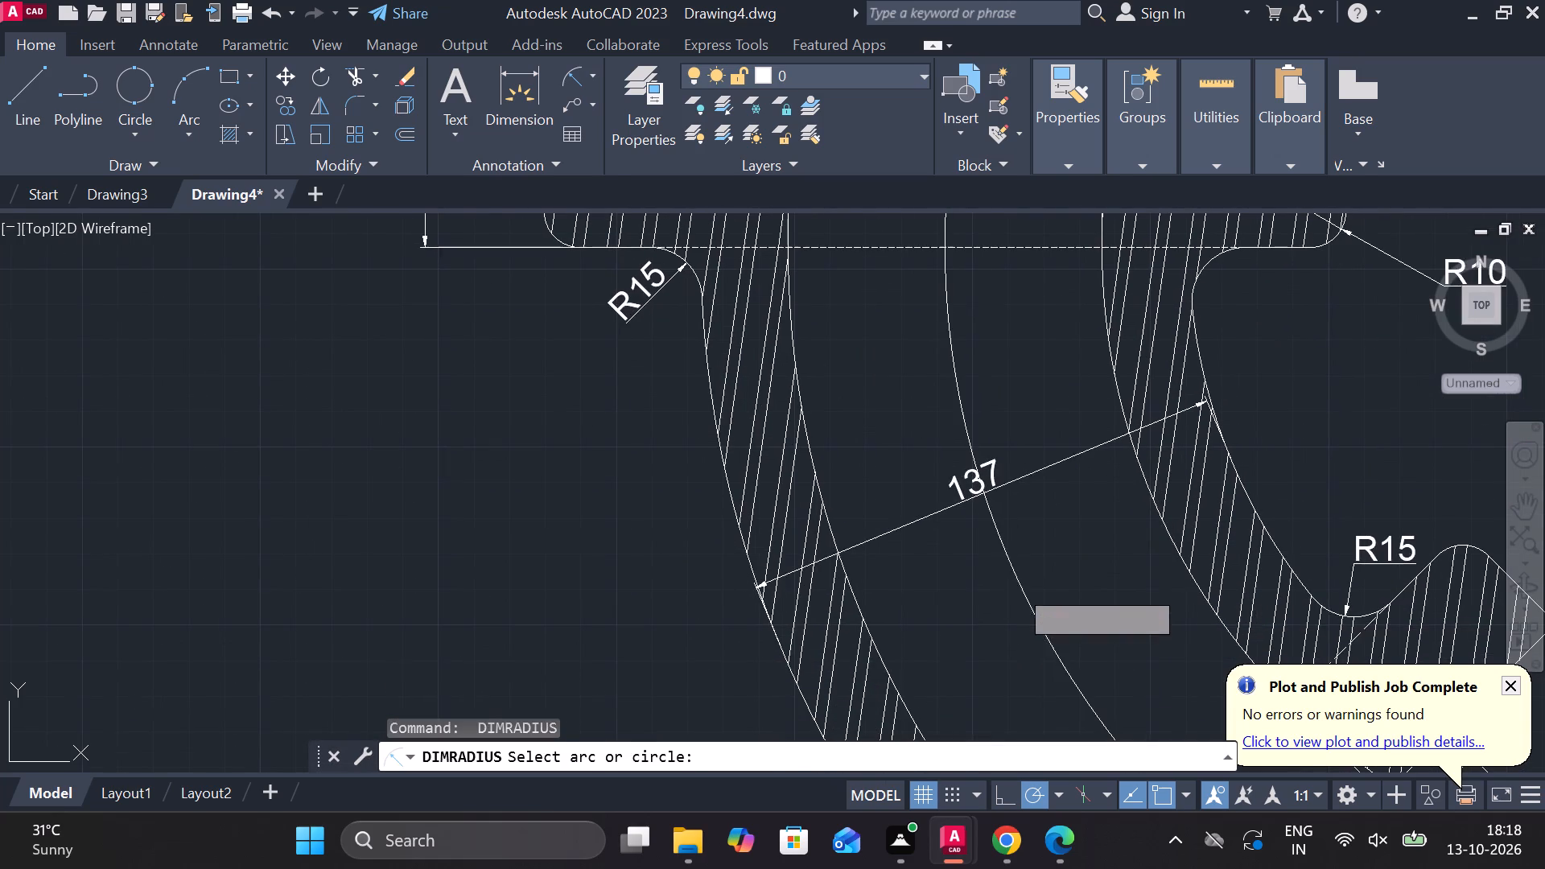
pyautogui.moveTo(537, 620); pyautogui.dragTo(541, 451, button='middle')
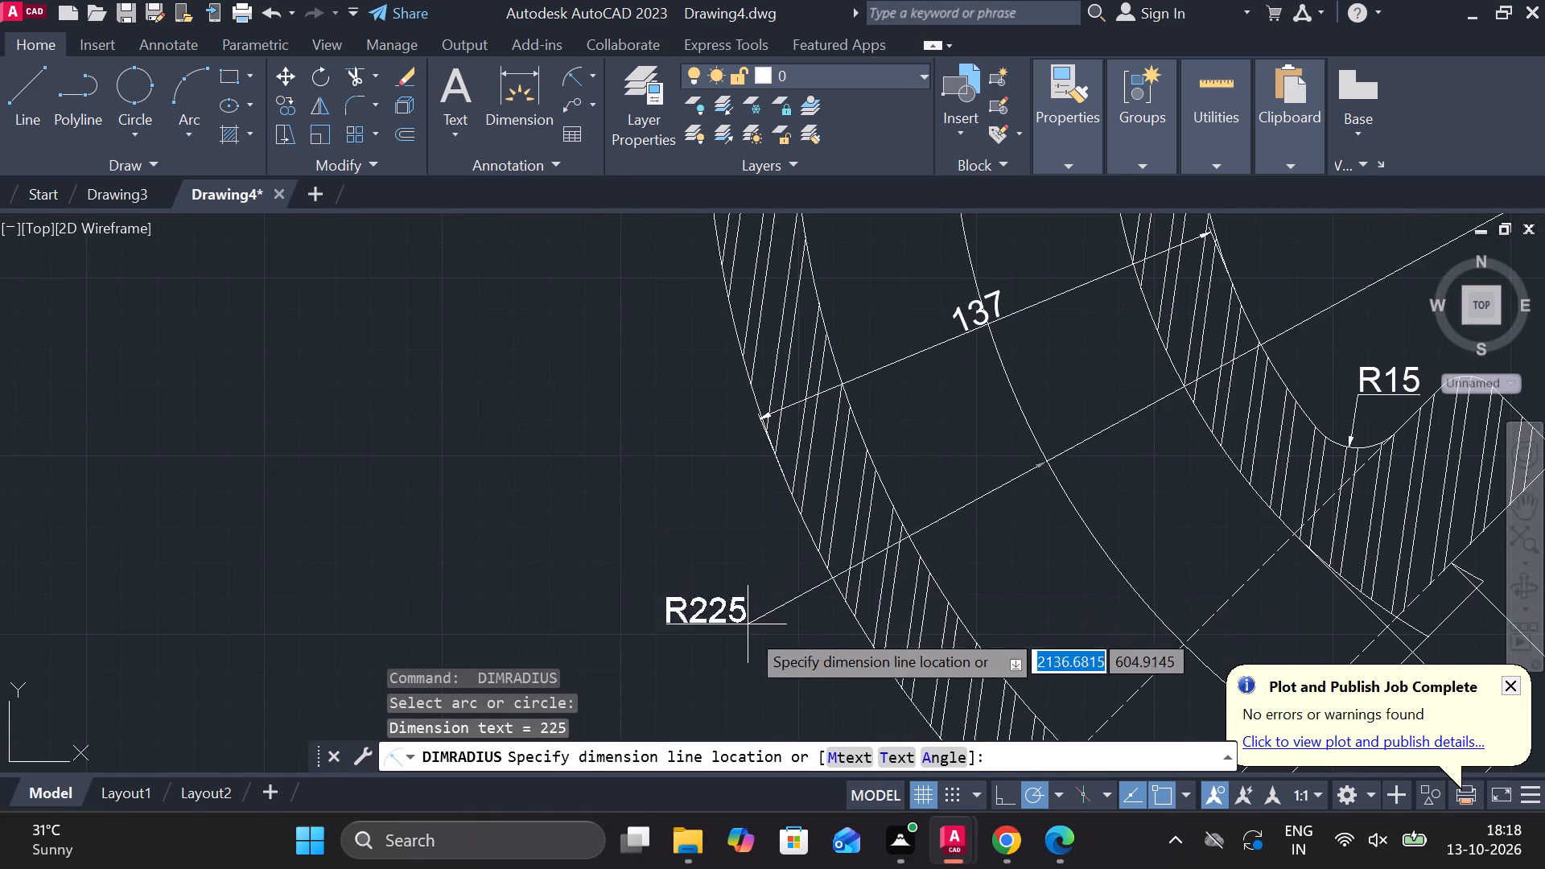
pyautogui.click(746, 666)
# Add radius dimensions to the fillet and the rounded back corner at the diagonal flange's lower end, with the text outside the part.
pyautogui.moveTo(498, 546); pyautogui.dragTo(622, 267, button='middle')
pyautogui.press('space')
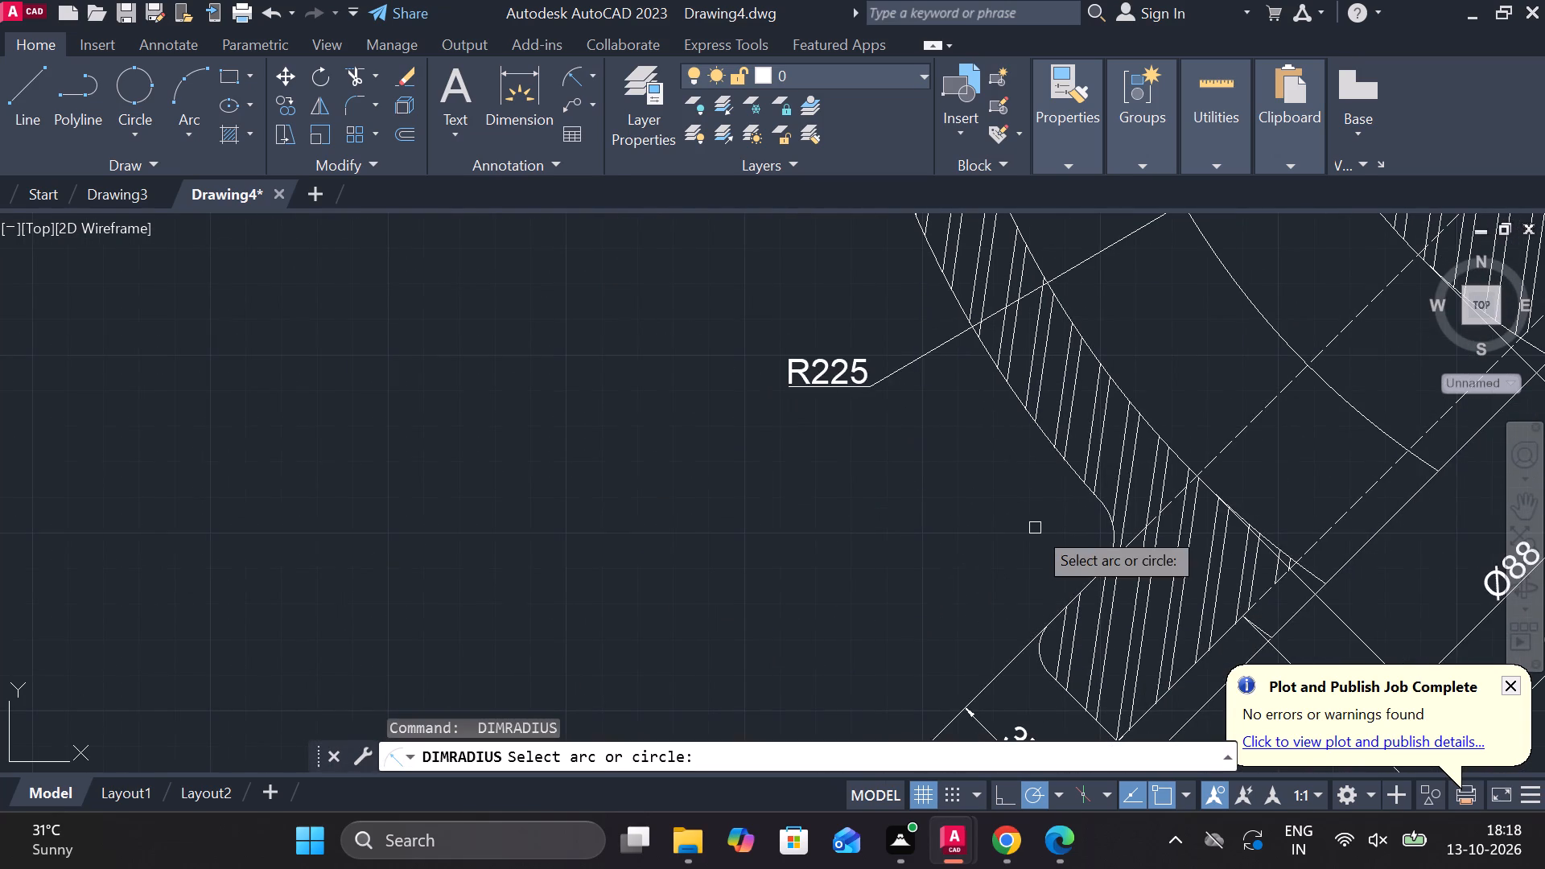
pyautogui.click(1108, 537)
pyautogui.click(1106, 538)
pyautogui.moveTo(864, 546); pyautogui.dragTo(732, 387, button='middle')
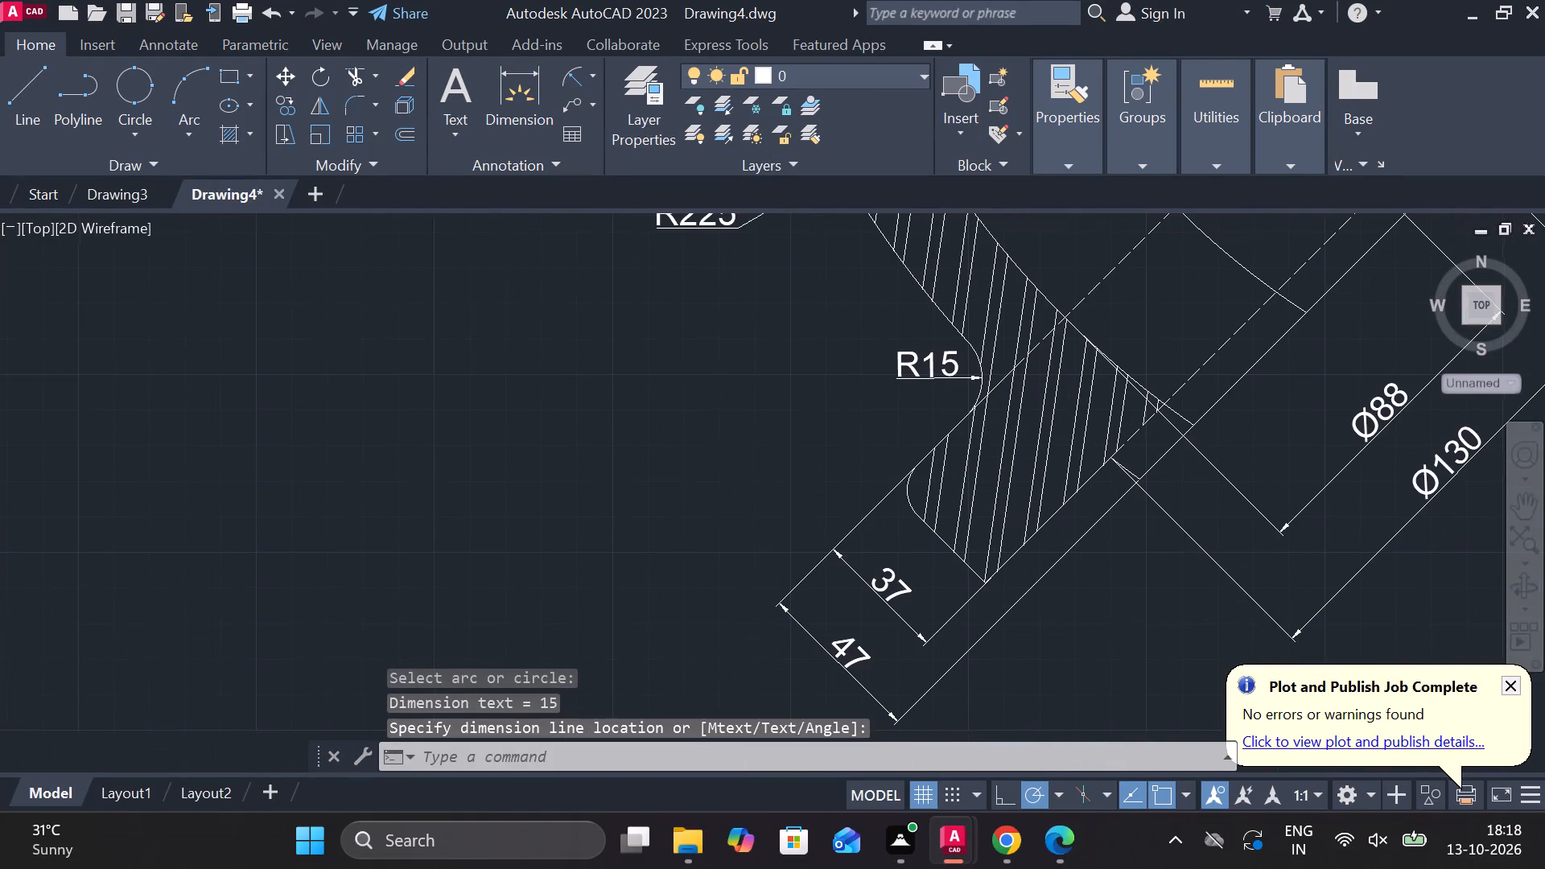
pyautogui.press('space')
pyautogui.click(902, 498)
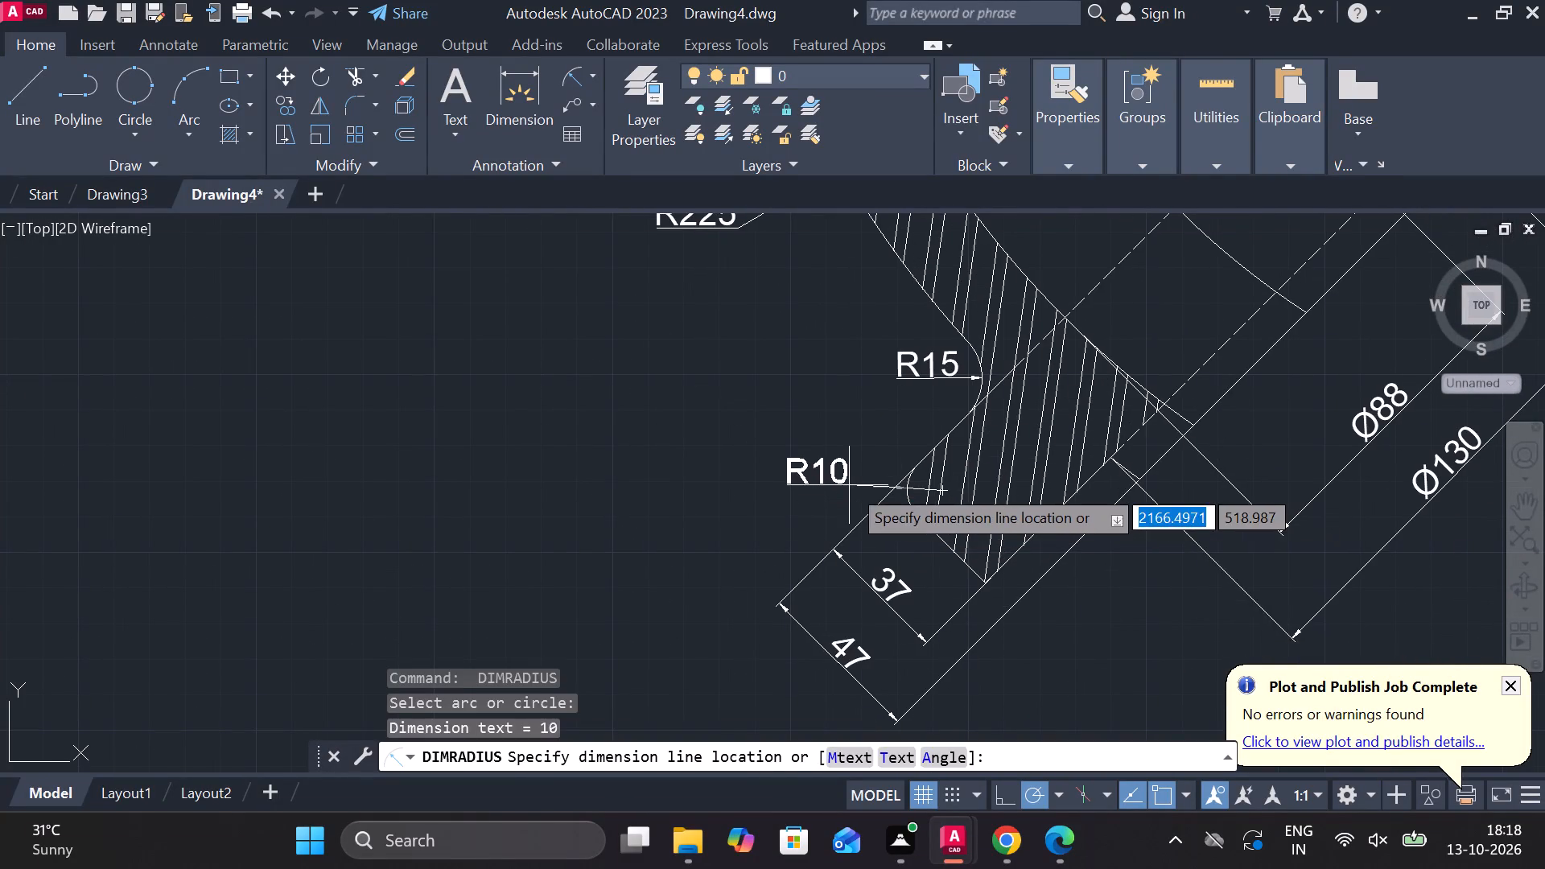
pyautogui.click(849, 485)
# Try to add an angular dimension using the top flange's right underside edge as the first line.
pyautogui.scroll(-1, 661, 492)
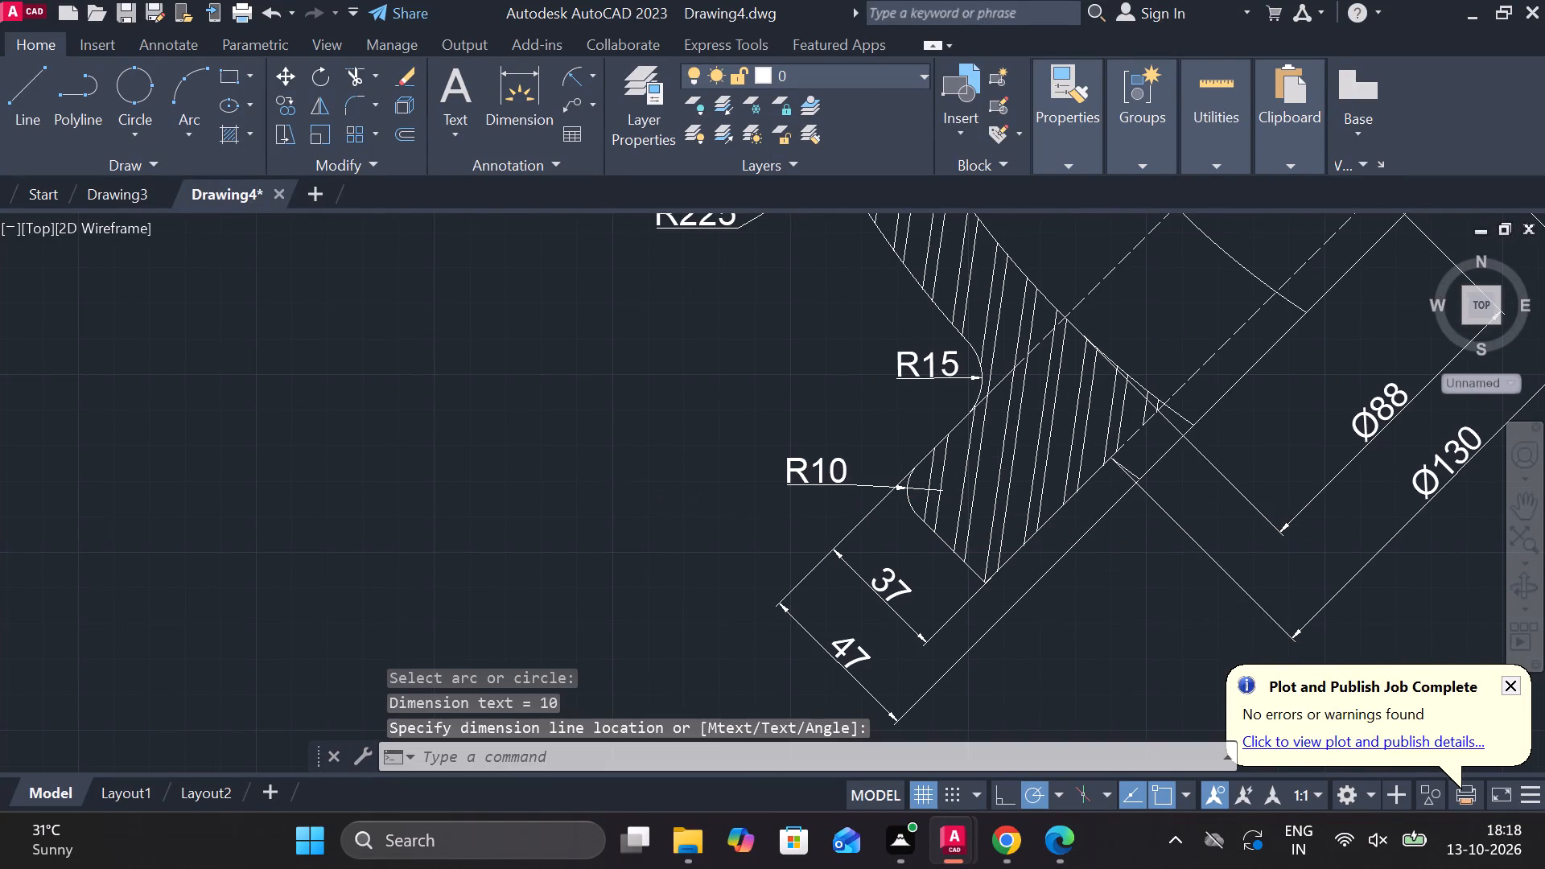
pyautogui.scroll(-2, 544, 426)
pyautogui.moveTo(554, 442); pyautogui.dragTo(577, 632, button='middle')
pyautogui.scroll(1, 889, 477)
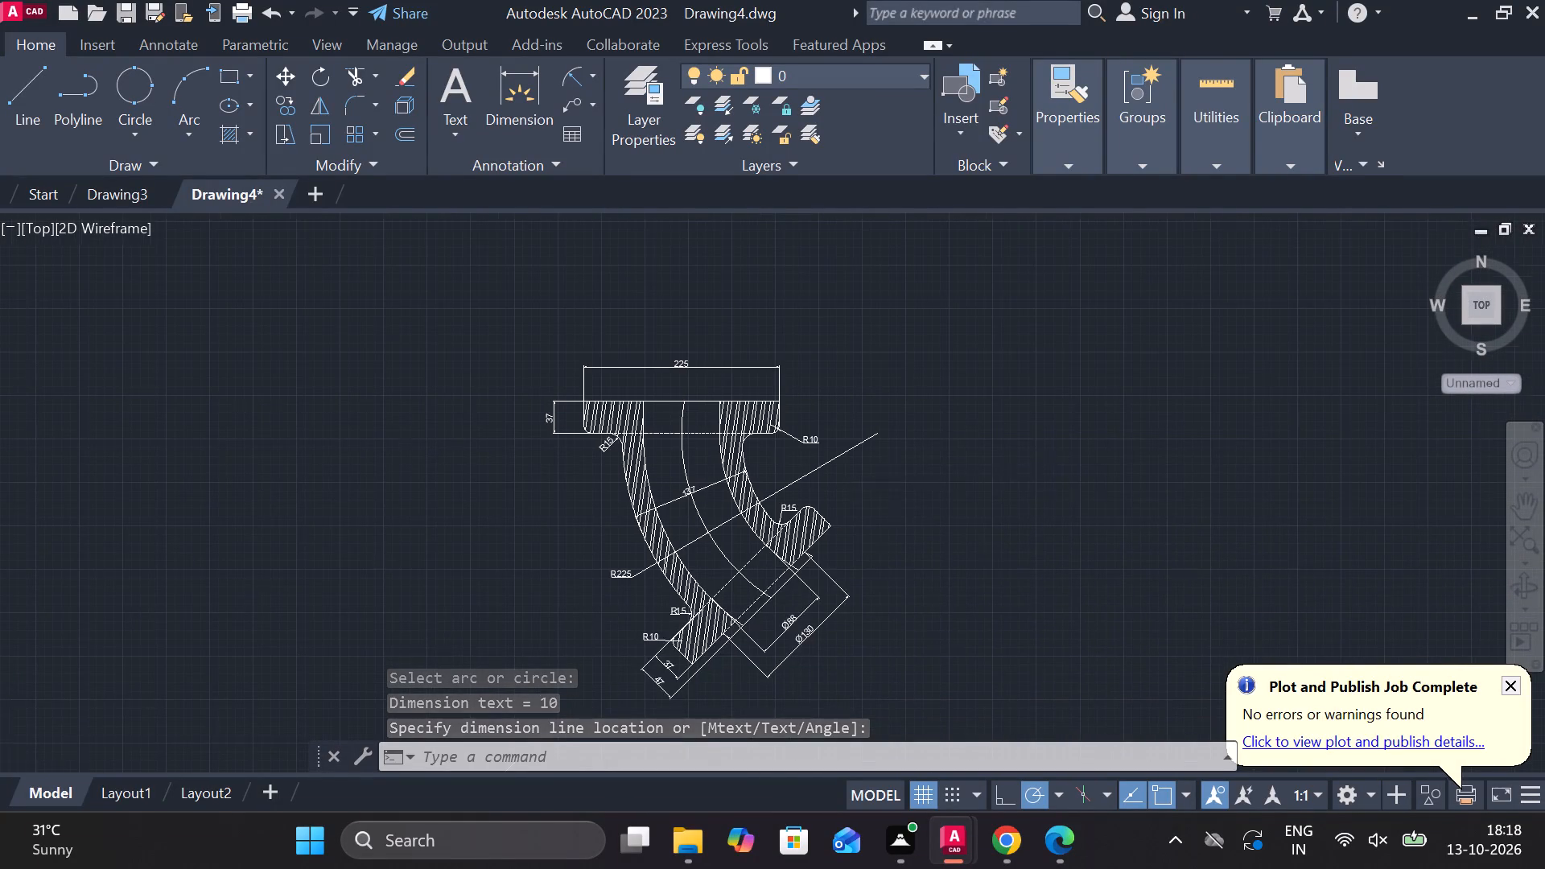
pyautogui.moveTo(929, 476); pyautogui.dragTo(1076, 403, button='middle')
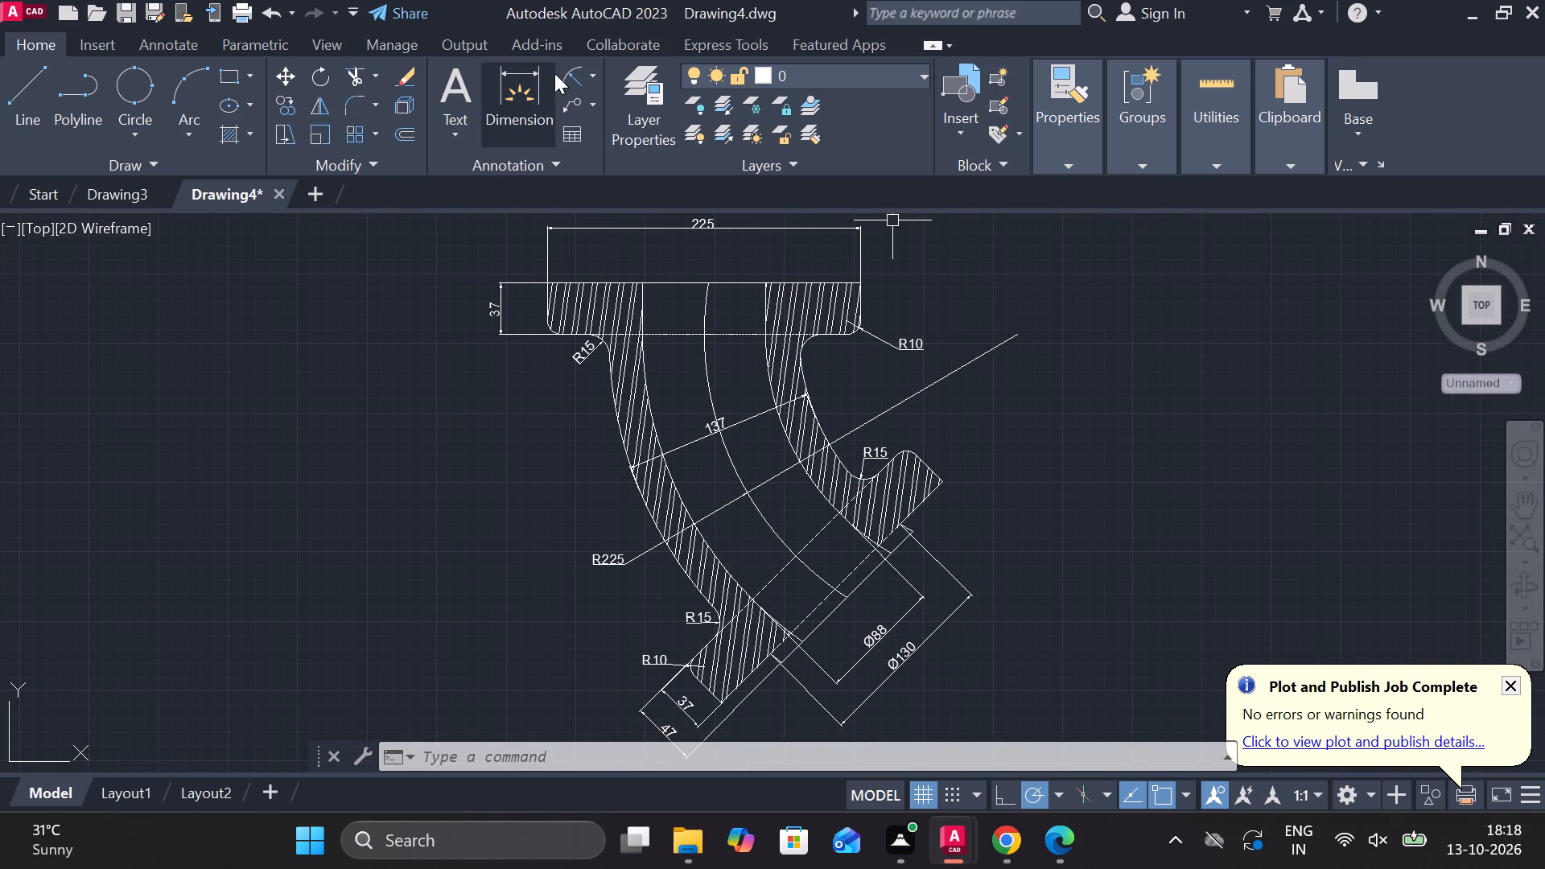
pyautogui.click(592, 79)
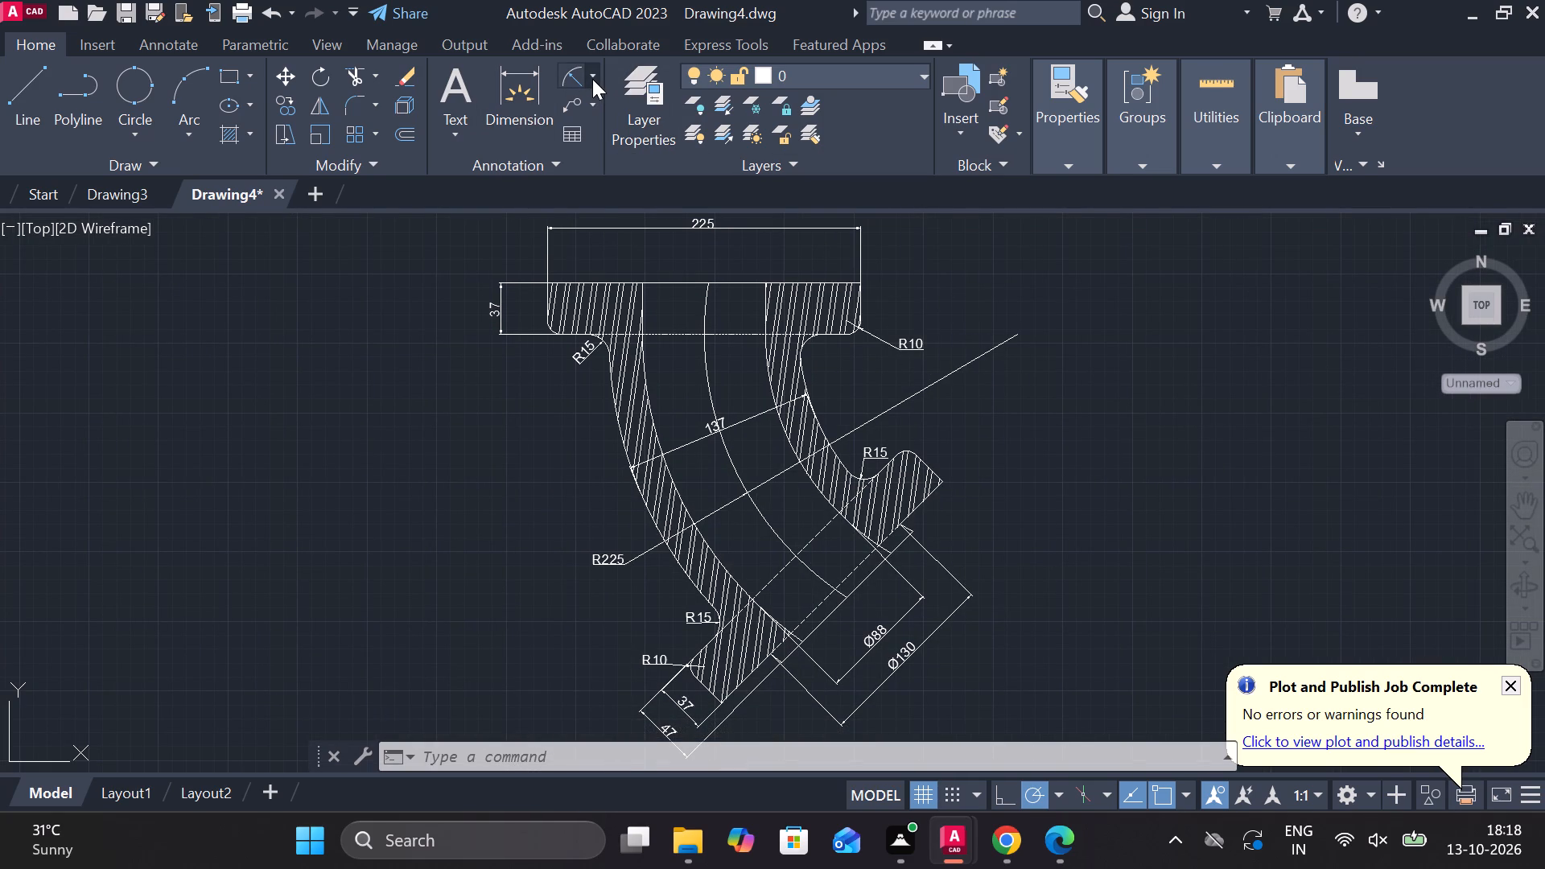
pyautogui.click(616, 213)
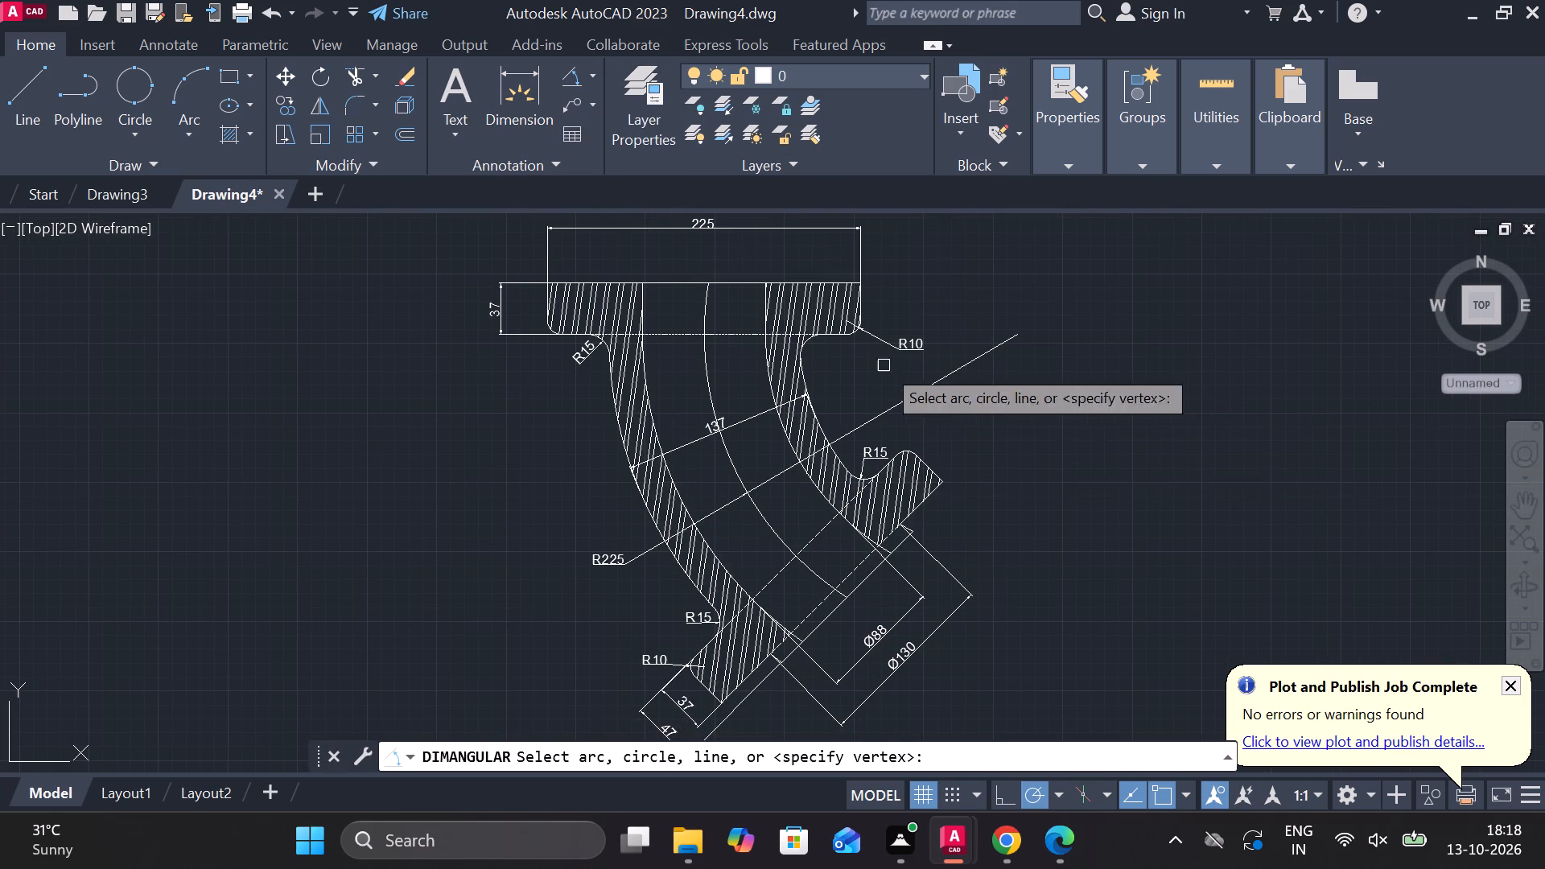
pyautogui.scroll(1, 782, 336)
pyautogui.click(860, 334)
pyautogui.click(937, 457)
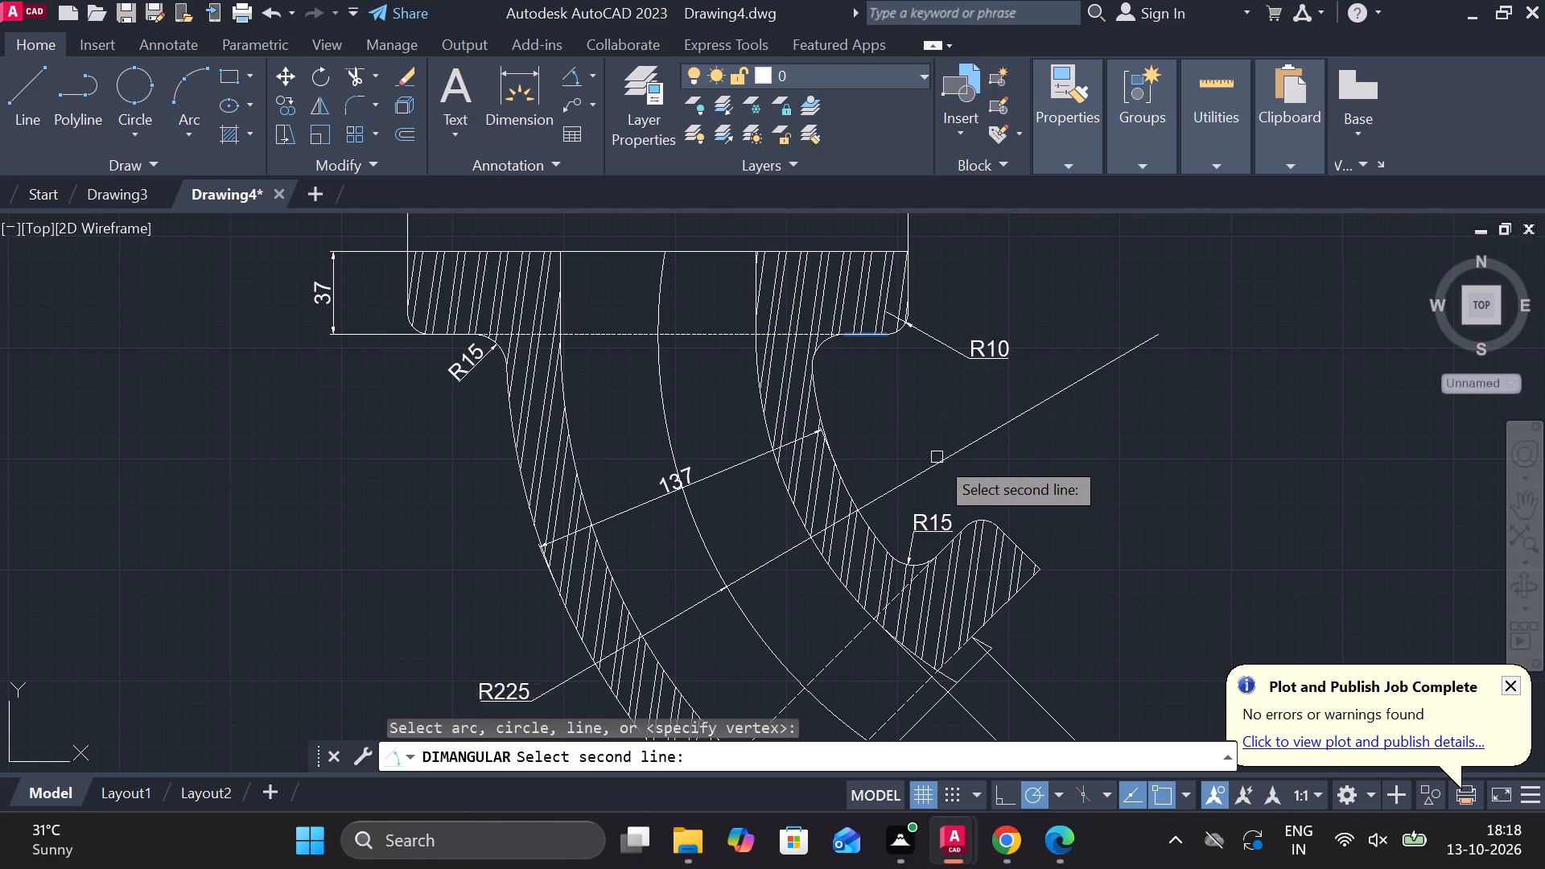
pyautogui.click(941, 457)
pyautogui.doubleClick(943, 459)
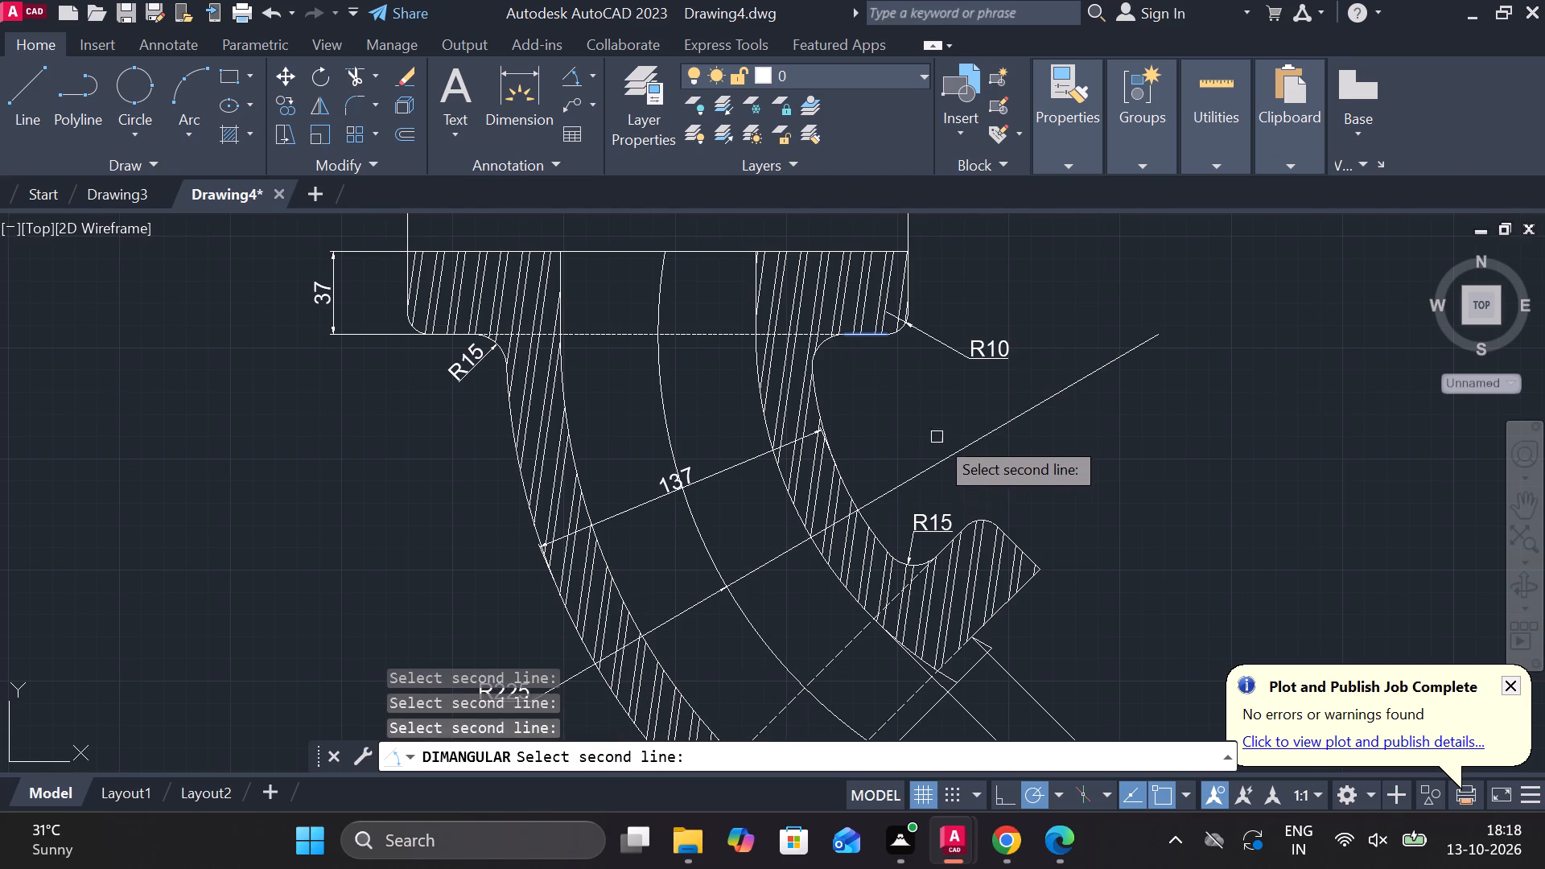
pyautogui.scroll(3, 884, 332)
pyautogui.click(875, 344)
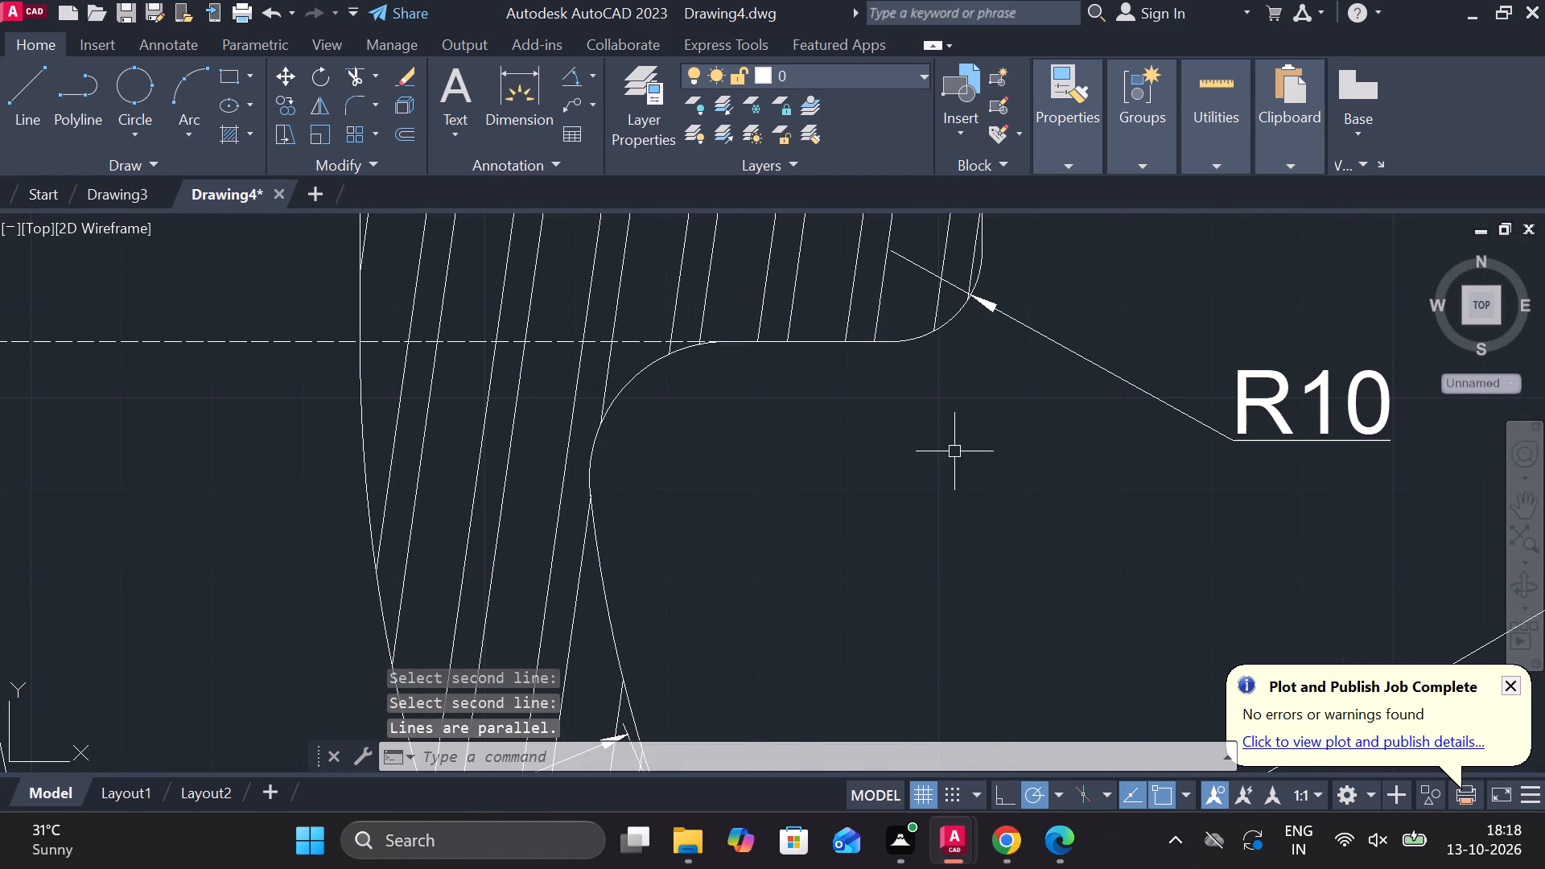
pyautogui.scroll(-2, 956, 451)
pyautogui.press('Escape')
# Draw a horizontal construction line extending the top flange's right underside edge outward past the centre end of the R225 dimension.
pyautogui.press('l')
pyautogui.press('Return')
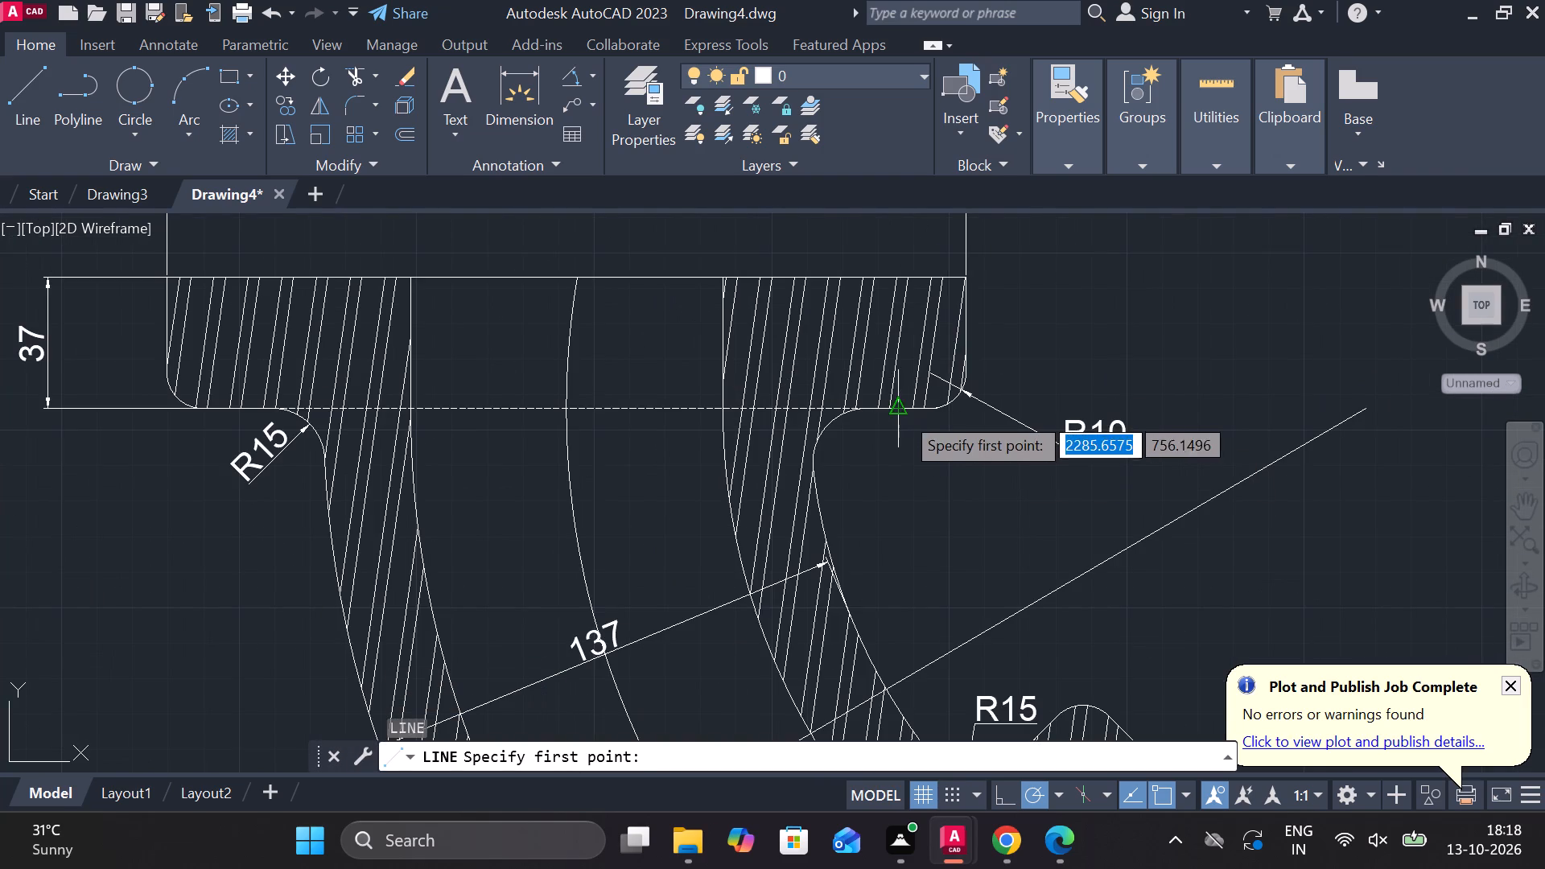
pyautogui.click(904, 406)
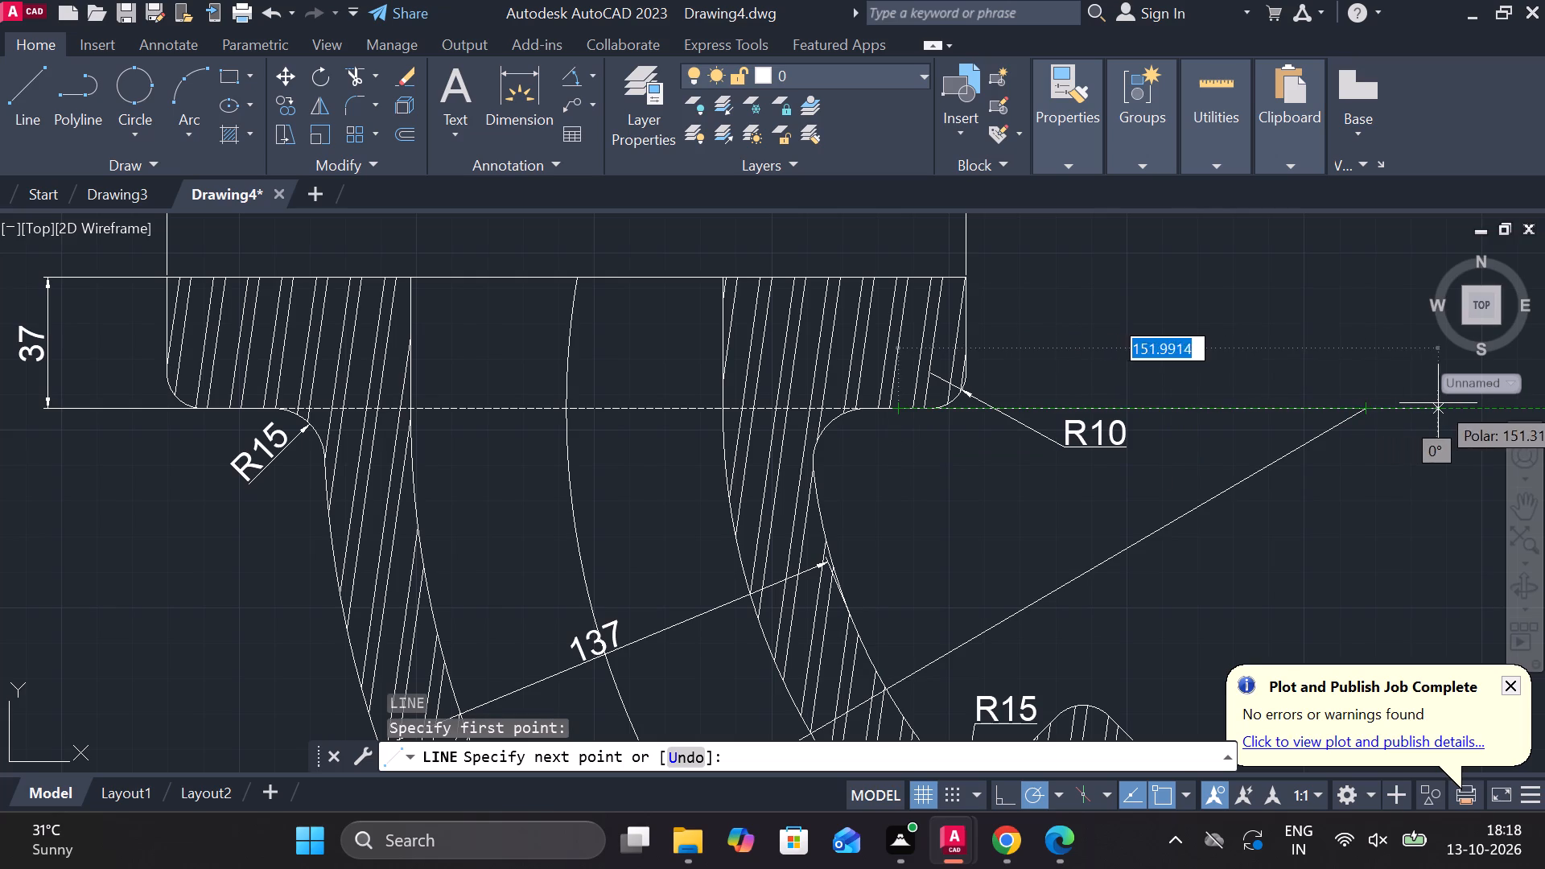
pyautogui.click(1449, 403)
pyautogui.press('Escape')
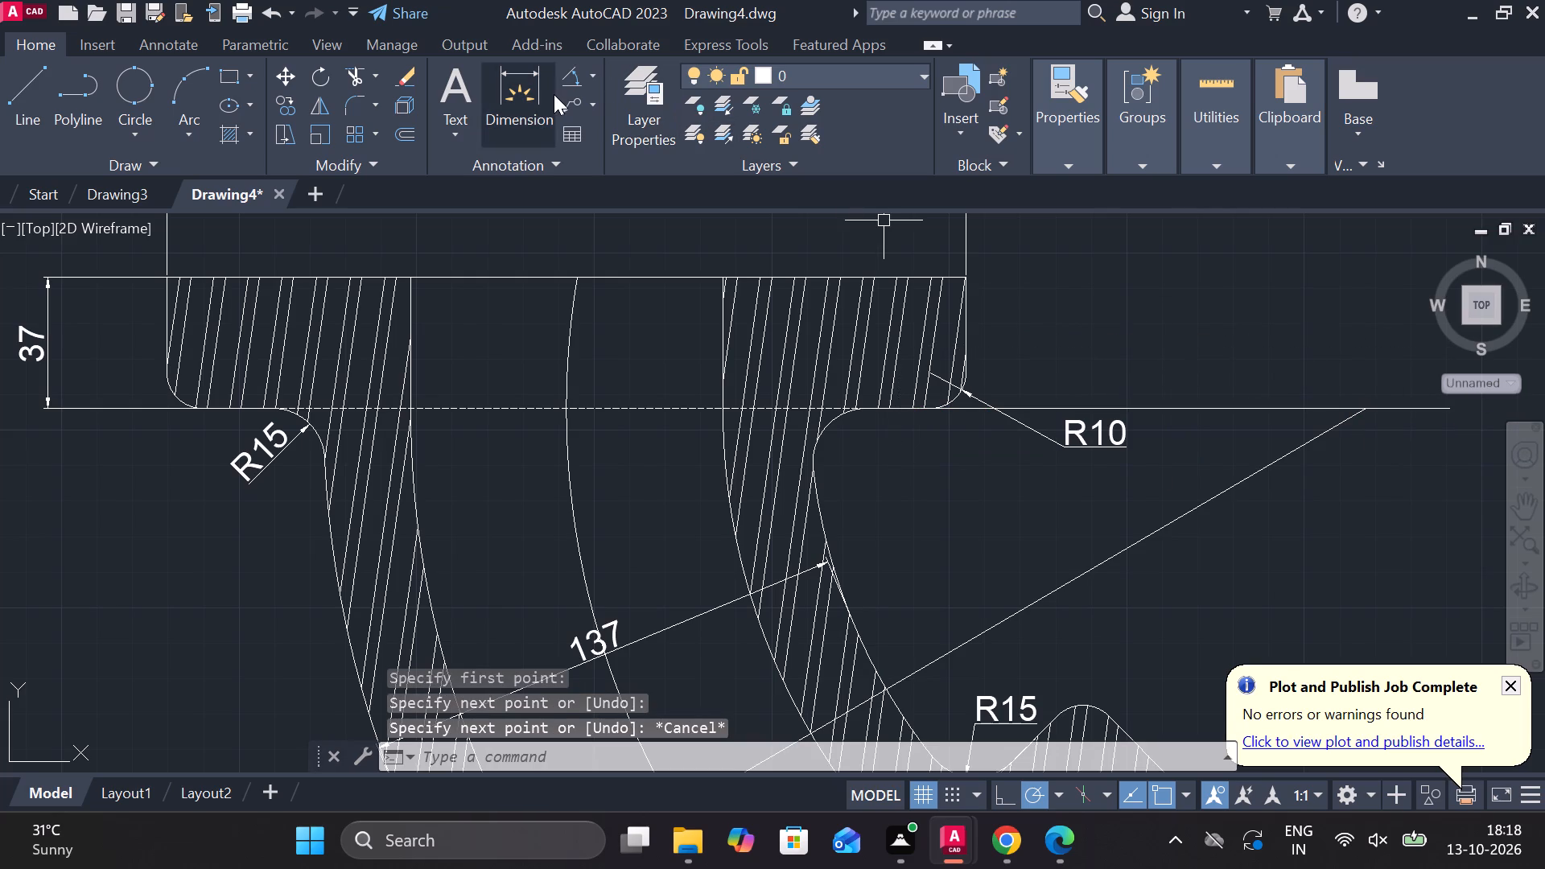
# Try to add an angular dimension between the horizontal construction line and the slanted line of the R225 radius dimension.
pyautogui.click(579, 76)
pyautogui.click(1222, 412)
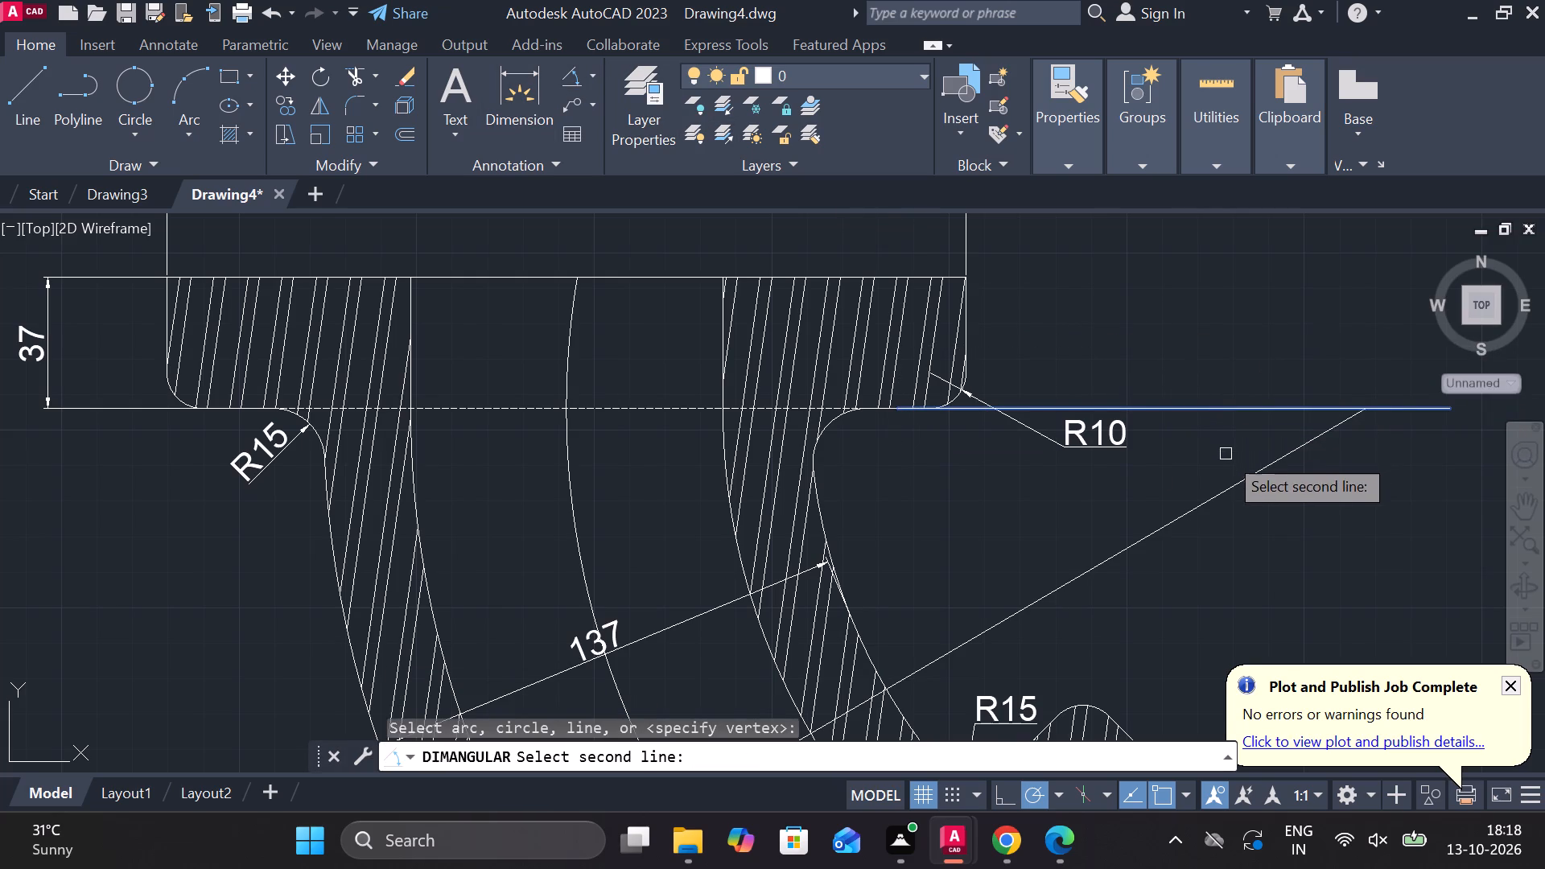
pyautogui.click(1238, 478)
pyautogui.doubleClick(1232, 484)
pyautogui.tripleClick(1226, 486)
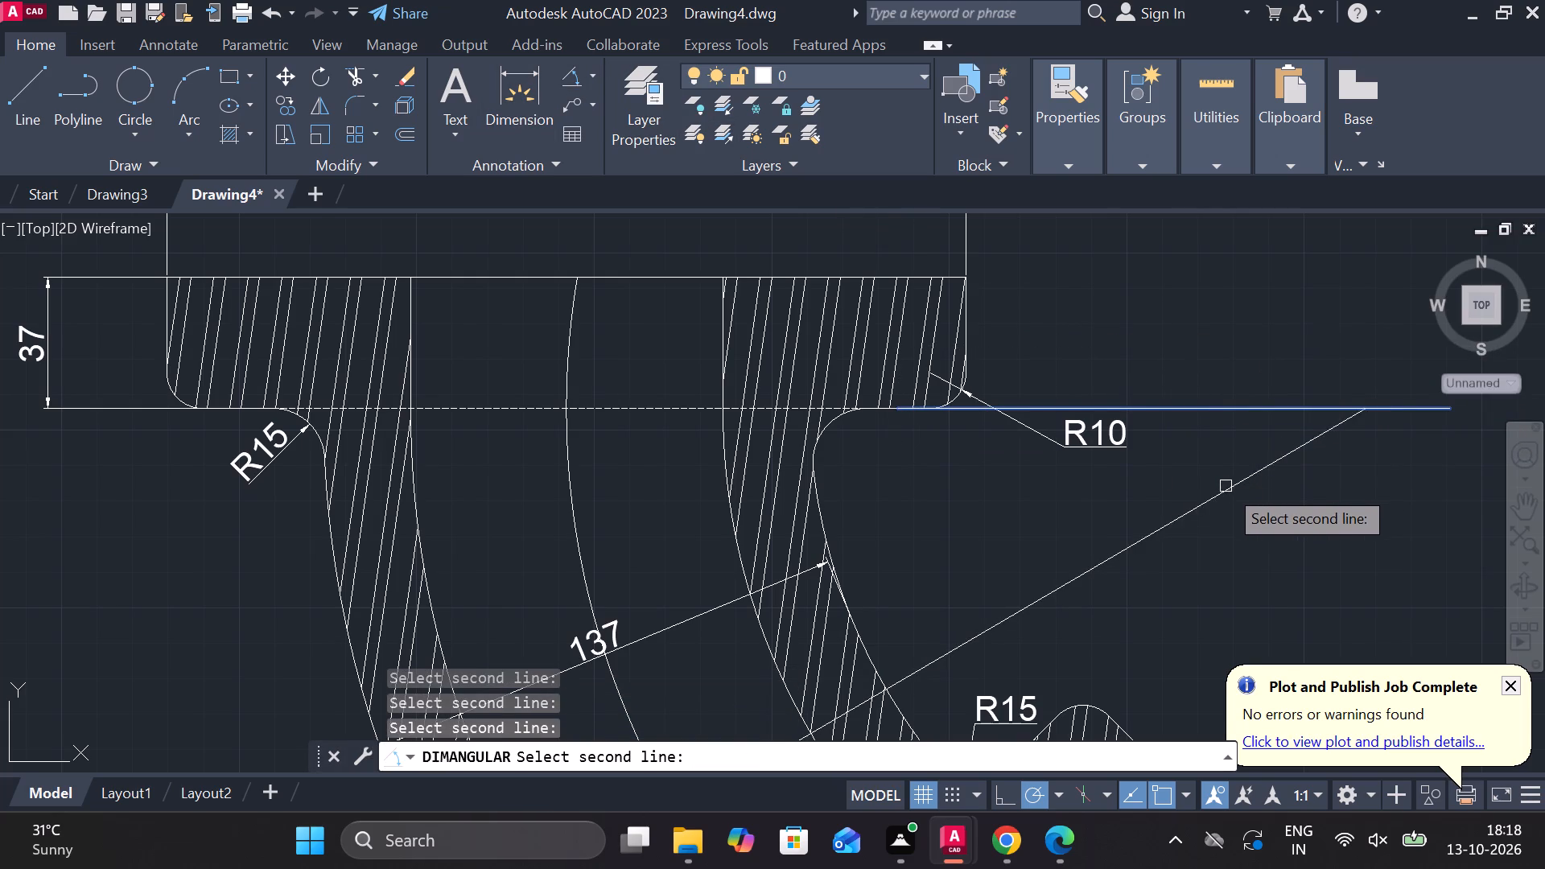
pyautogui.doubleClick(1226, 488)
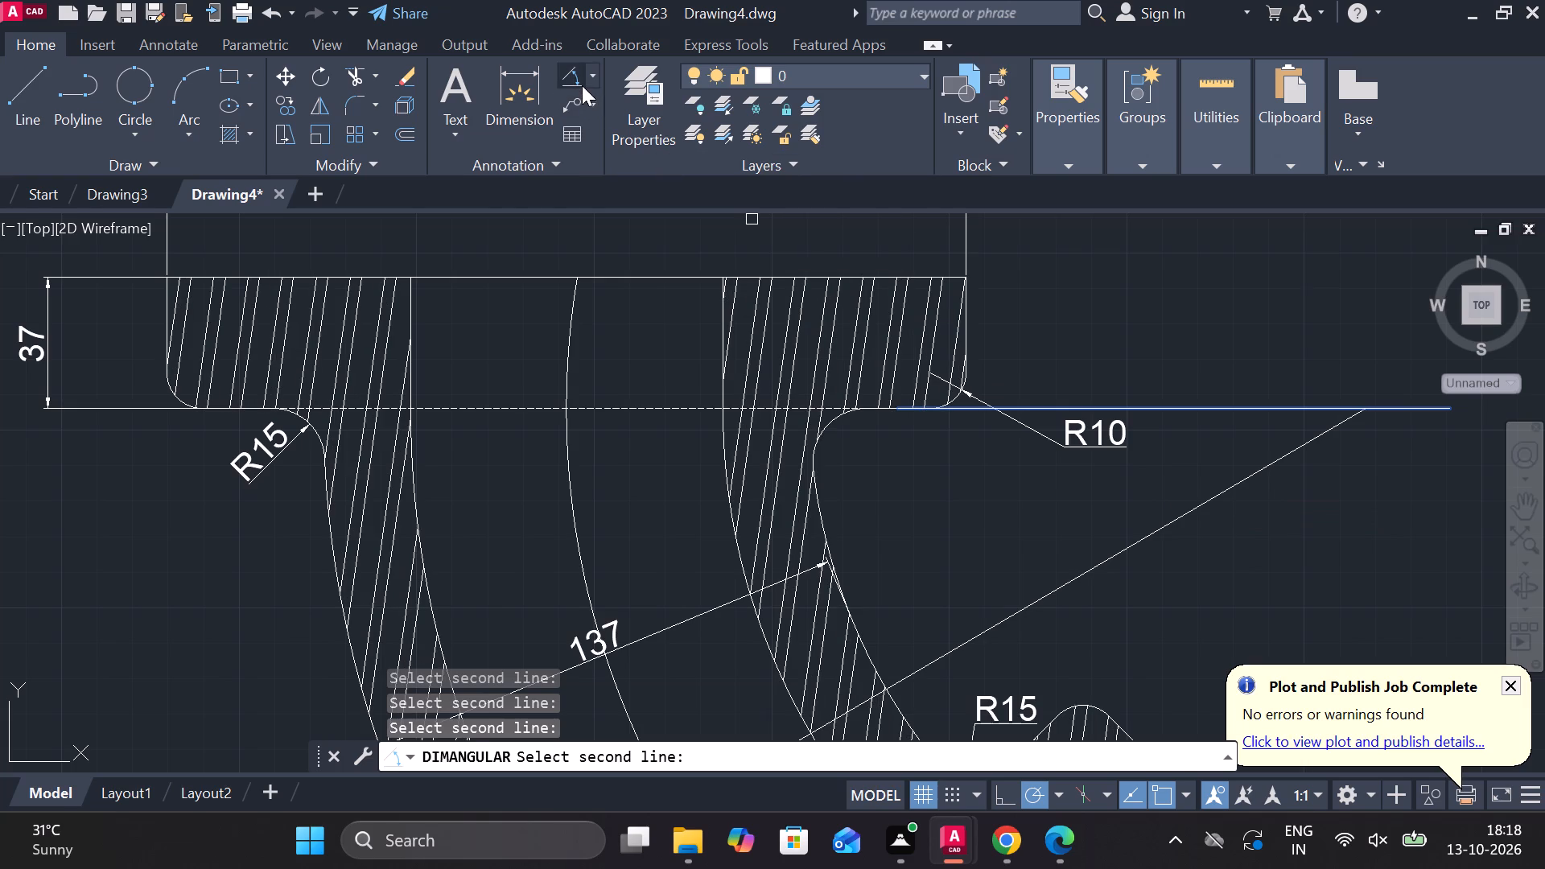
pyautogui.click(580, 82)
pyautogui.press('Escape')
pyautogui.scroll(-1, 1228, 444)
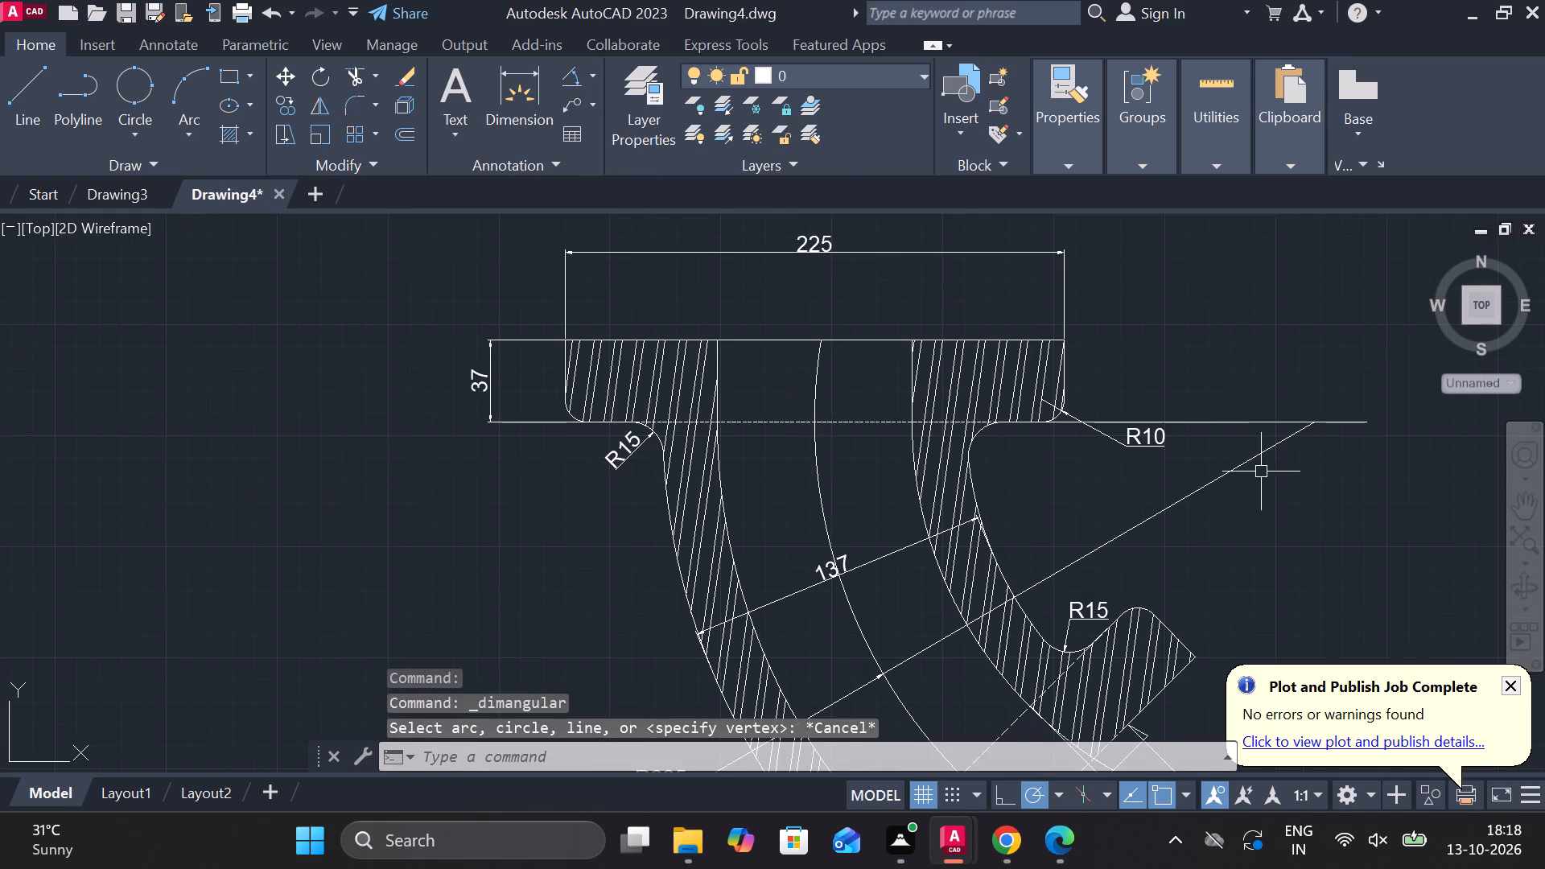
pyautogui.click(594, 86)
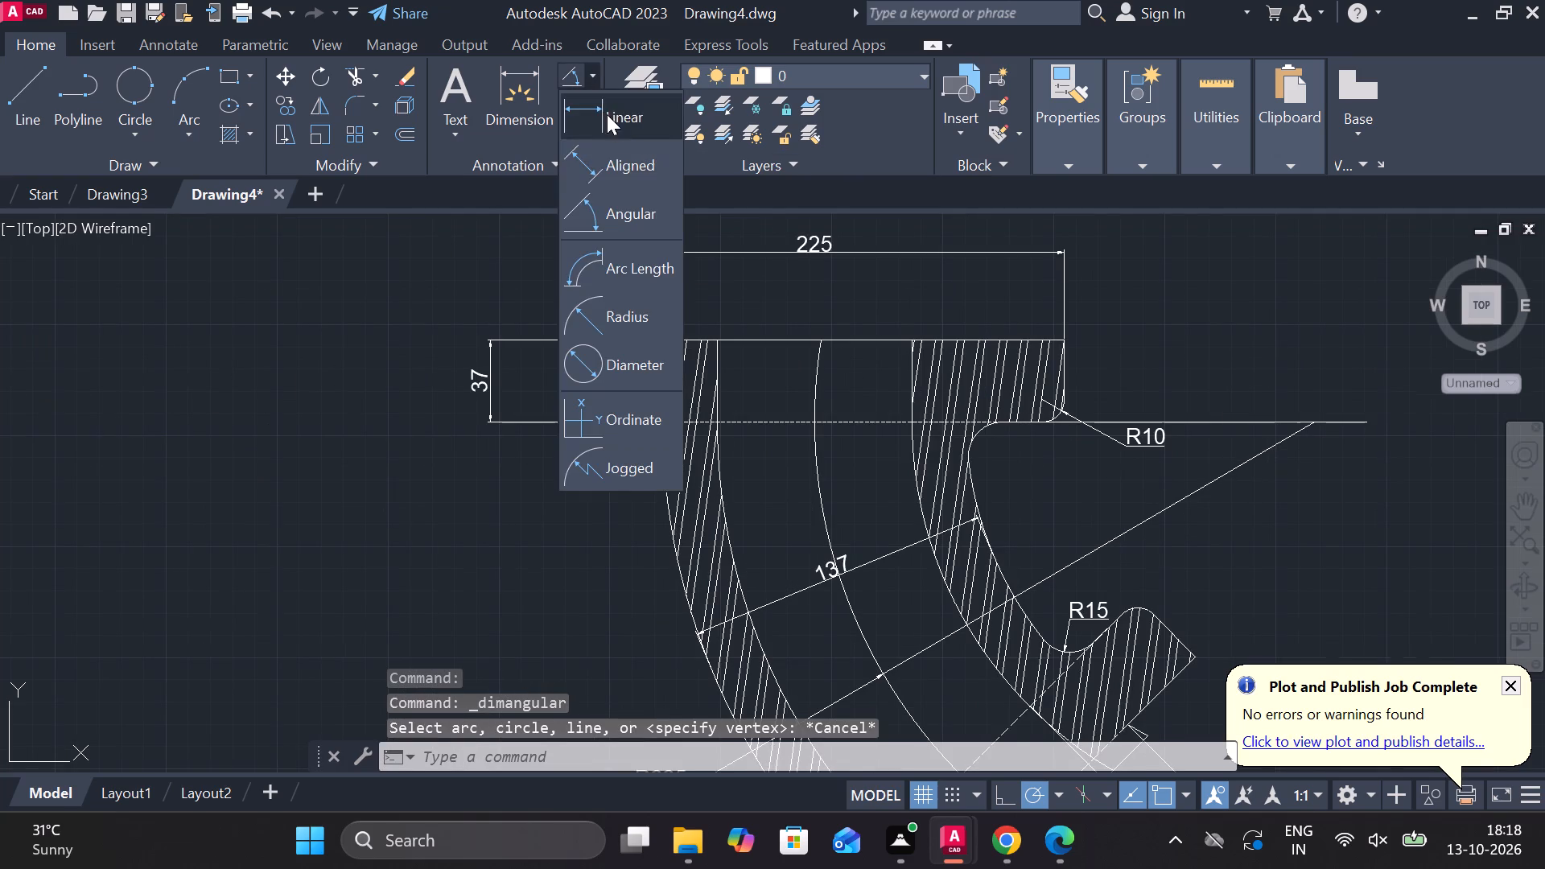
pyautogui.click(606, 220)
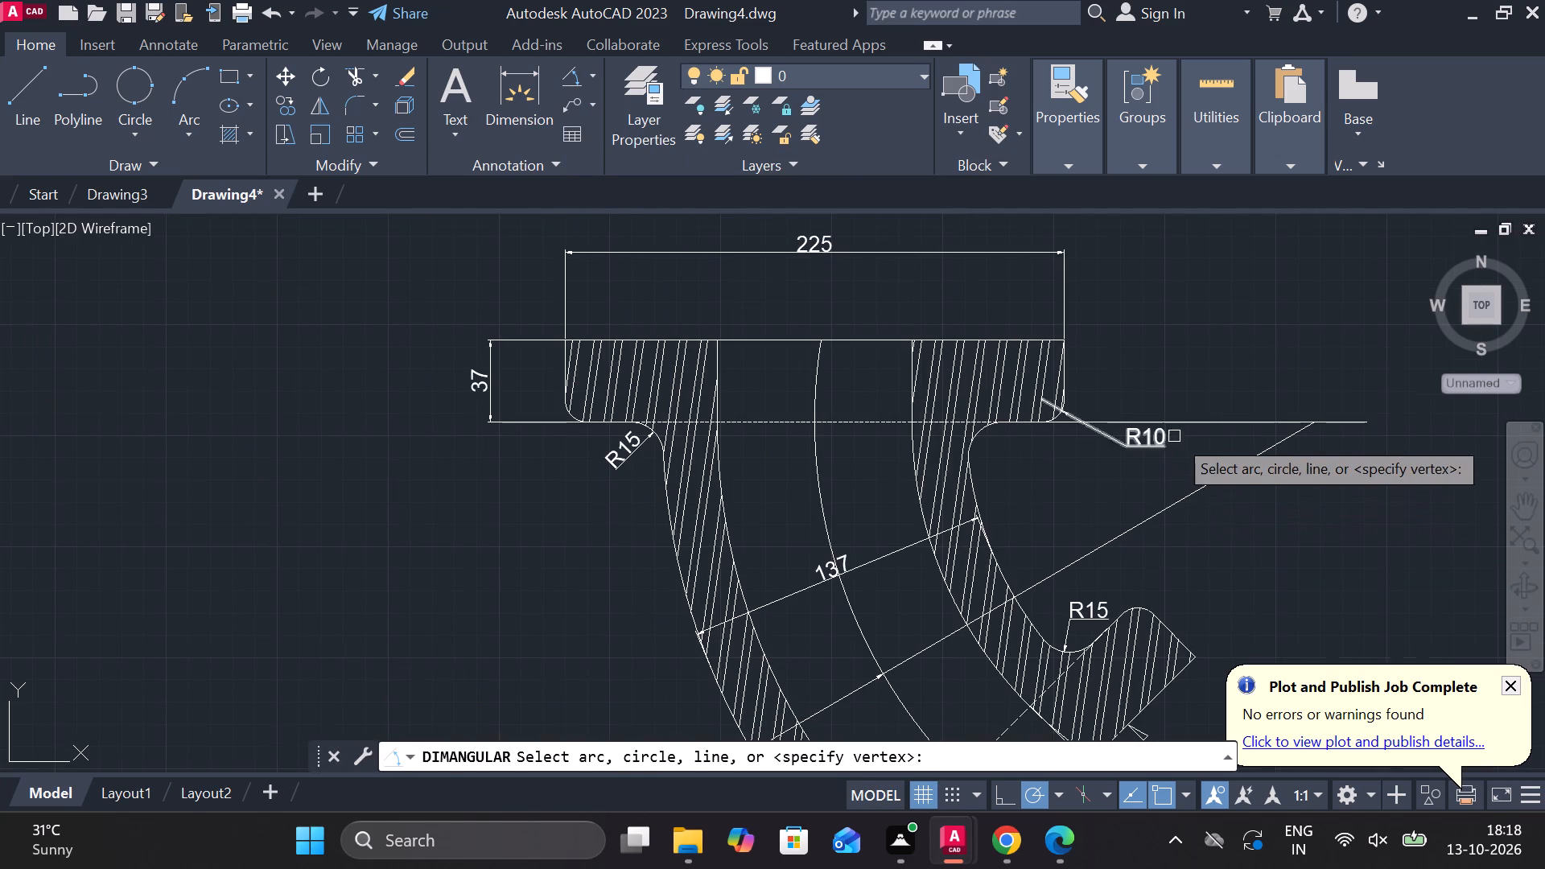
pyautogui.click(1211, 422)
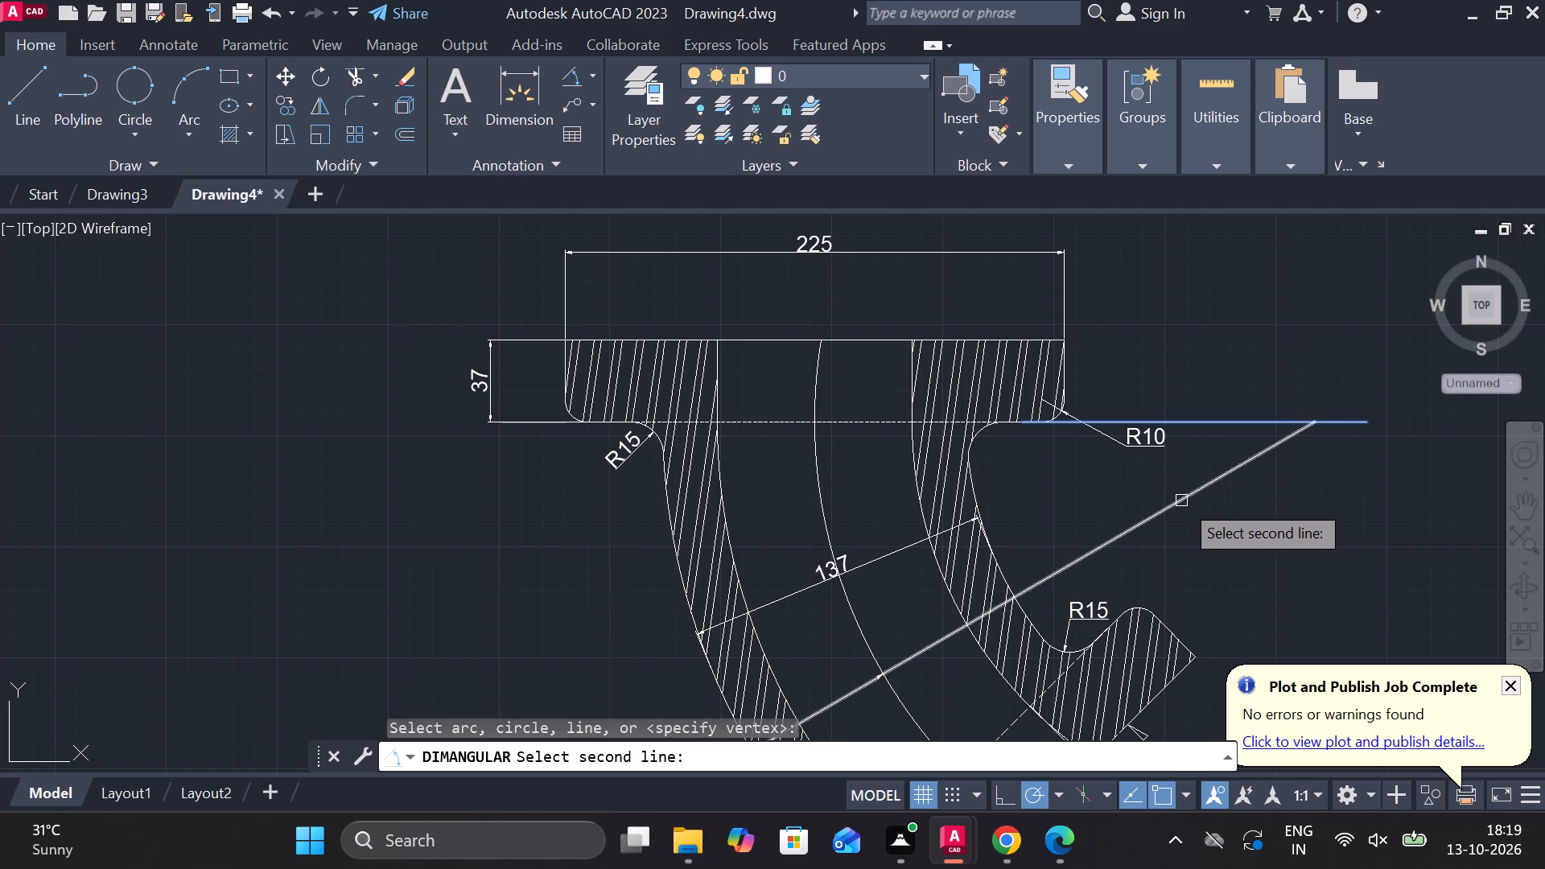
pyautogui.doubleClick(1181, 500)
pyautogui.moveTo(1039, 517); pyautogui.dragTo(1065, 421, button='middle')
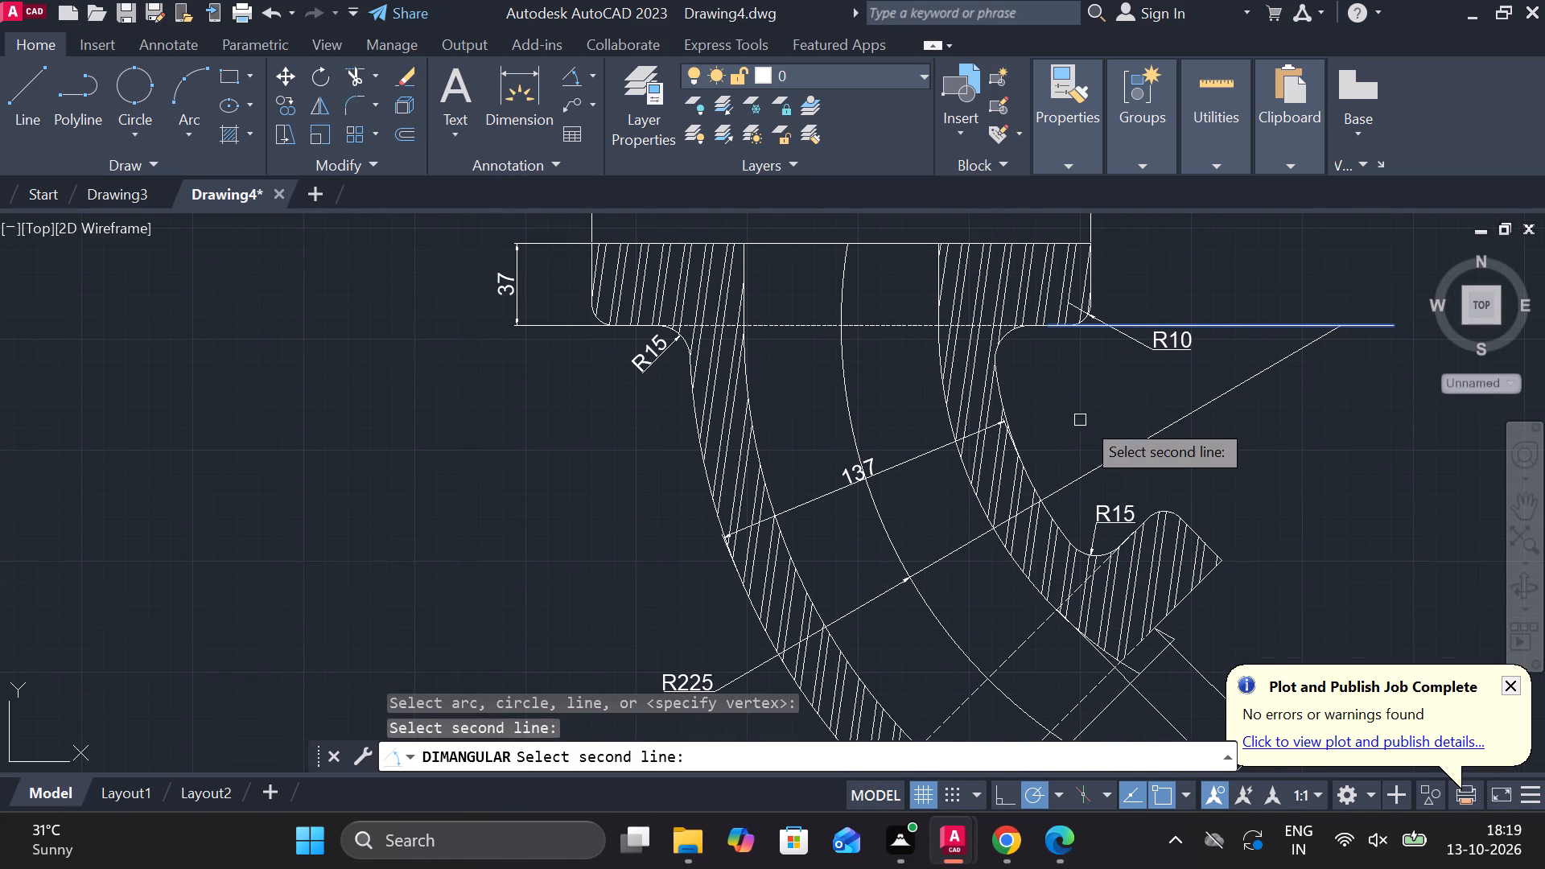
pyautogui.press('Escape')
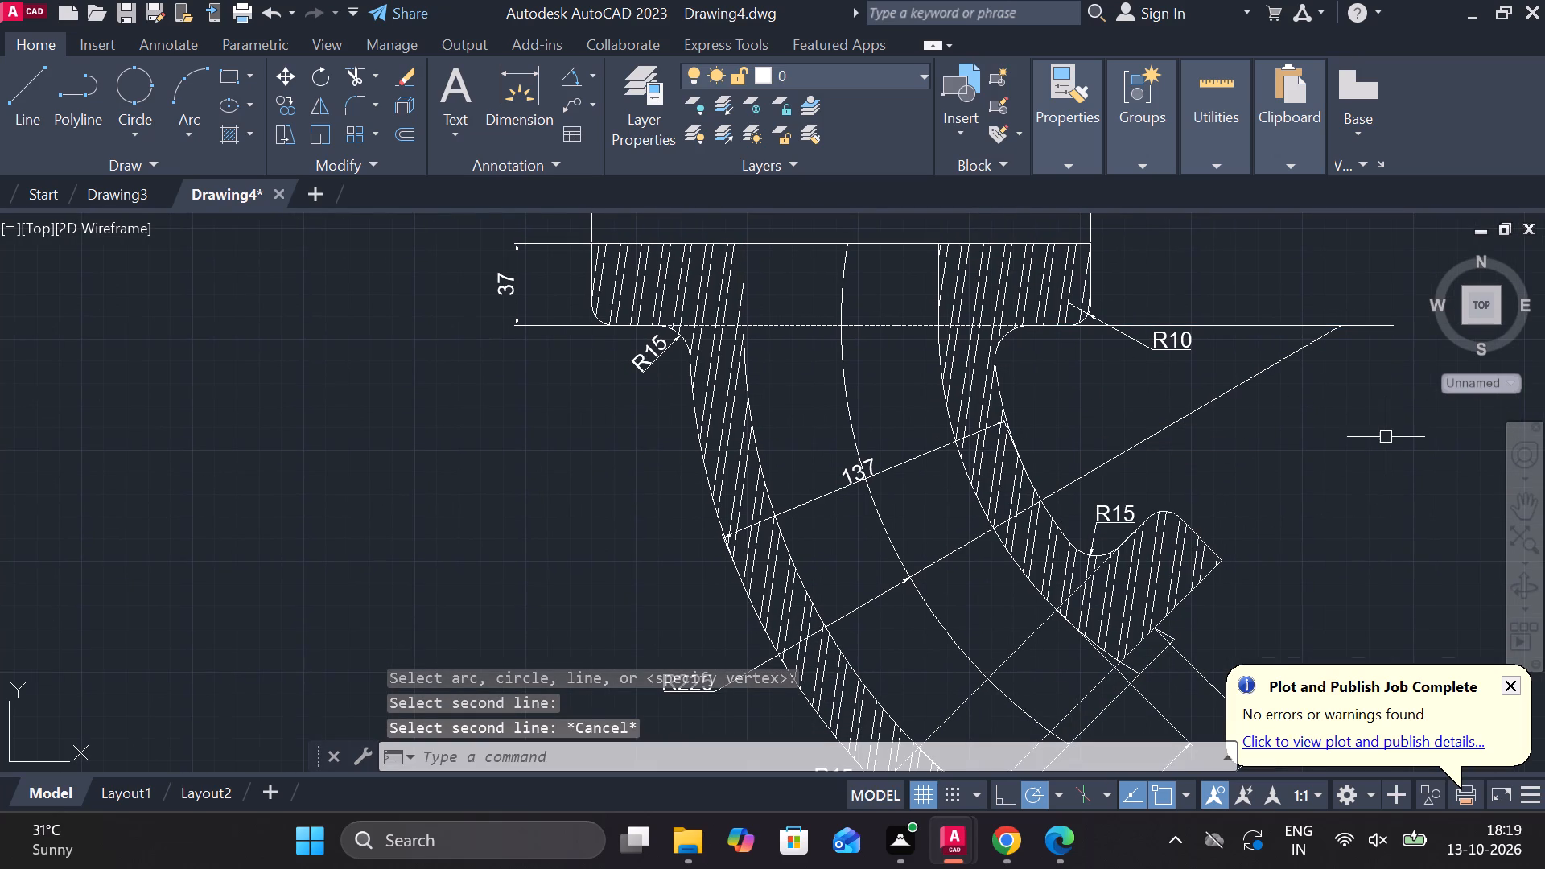
# Draw a construction line about 132 units long from the R225 dimension's centre end to the midpoint of the diagonal flange's inner edge.
pyautogui.press('l')
pyautogui.press('Return')
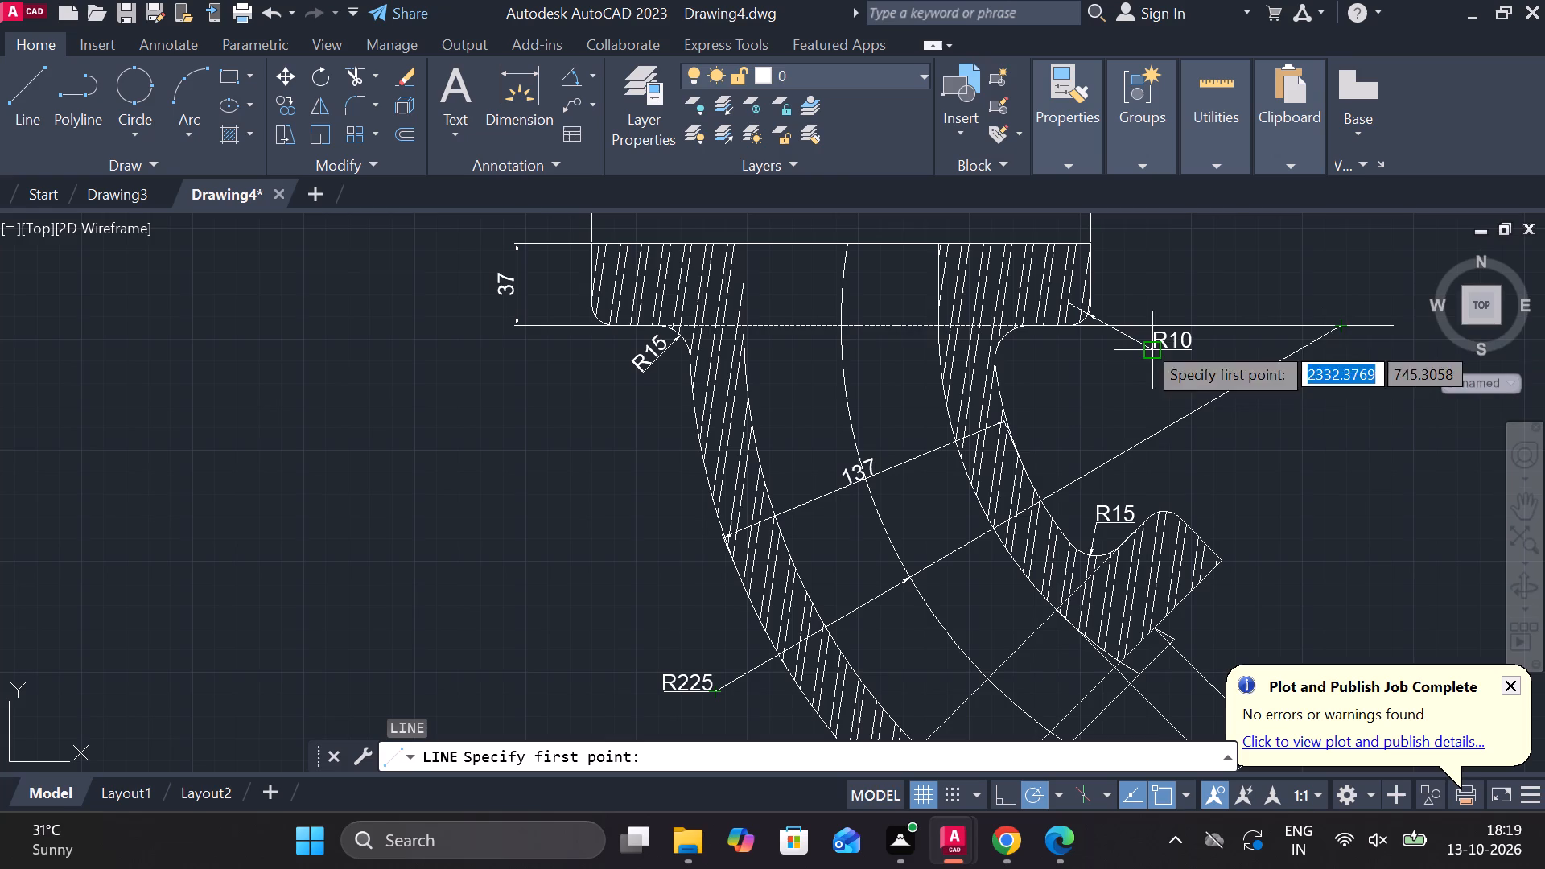
pyautogui.click(1342, 327)
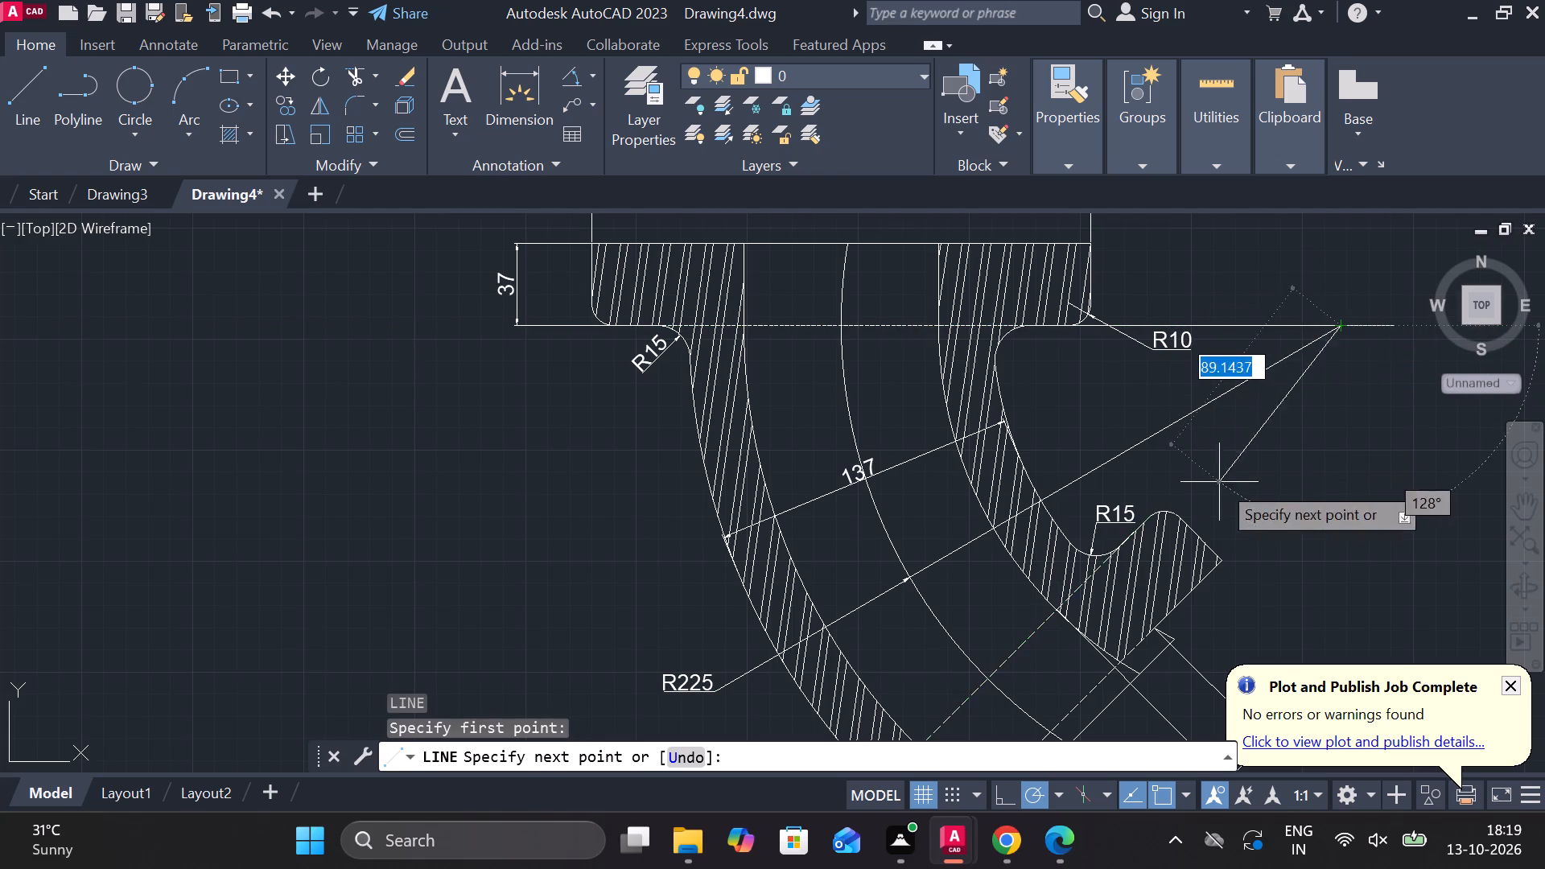
pyautogui.scroll(2, 1188, 476)
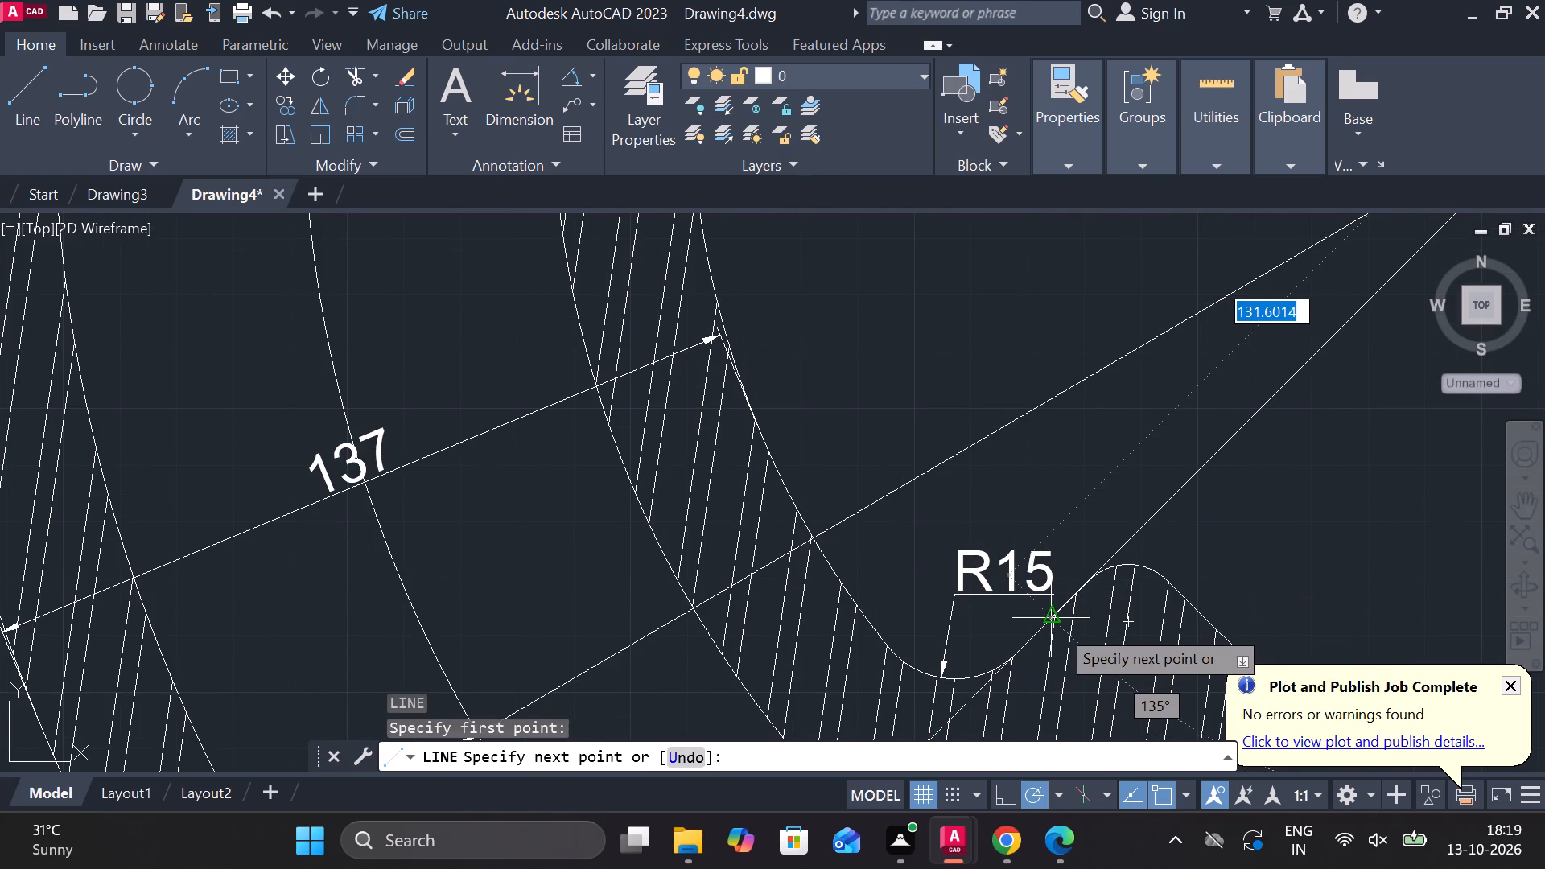
pyautogui.click(1057, 626)
pyautogui.scroll(-2, 1345, 488)
pyautogui.moveTo(1345, 488); pyautogui.dragTo(1254, 512, button='middle')
pyautogui.press('Escape')
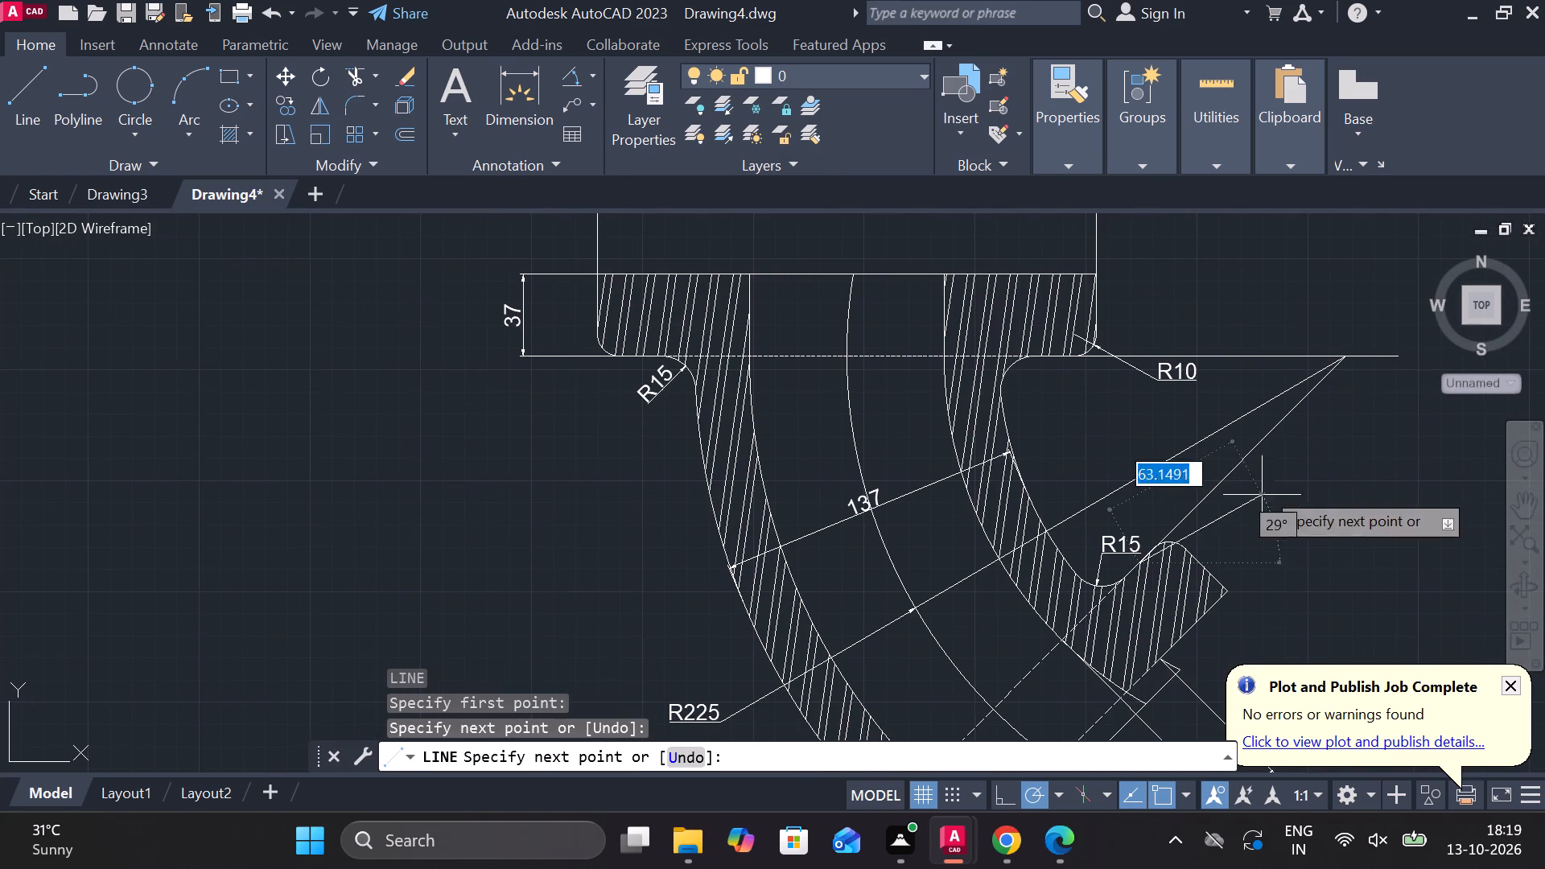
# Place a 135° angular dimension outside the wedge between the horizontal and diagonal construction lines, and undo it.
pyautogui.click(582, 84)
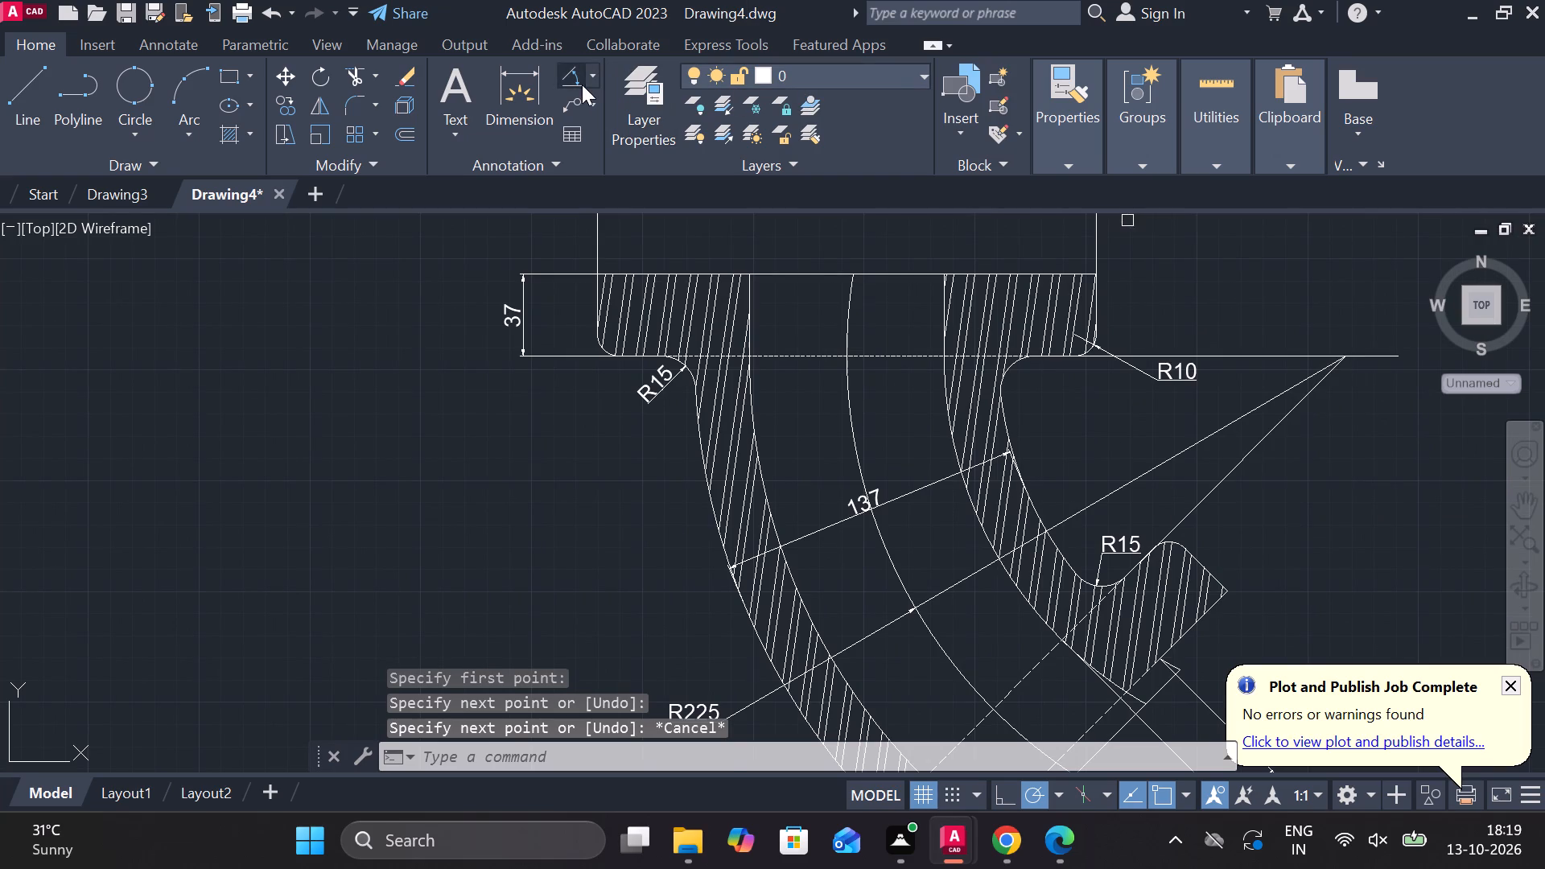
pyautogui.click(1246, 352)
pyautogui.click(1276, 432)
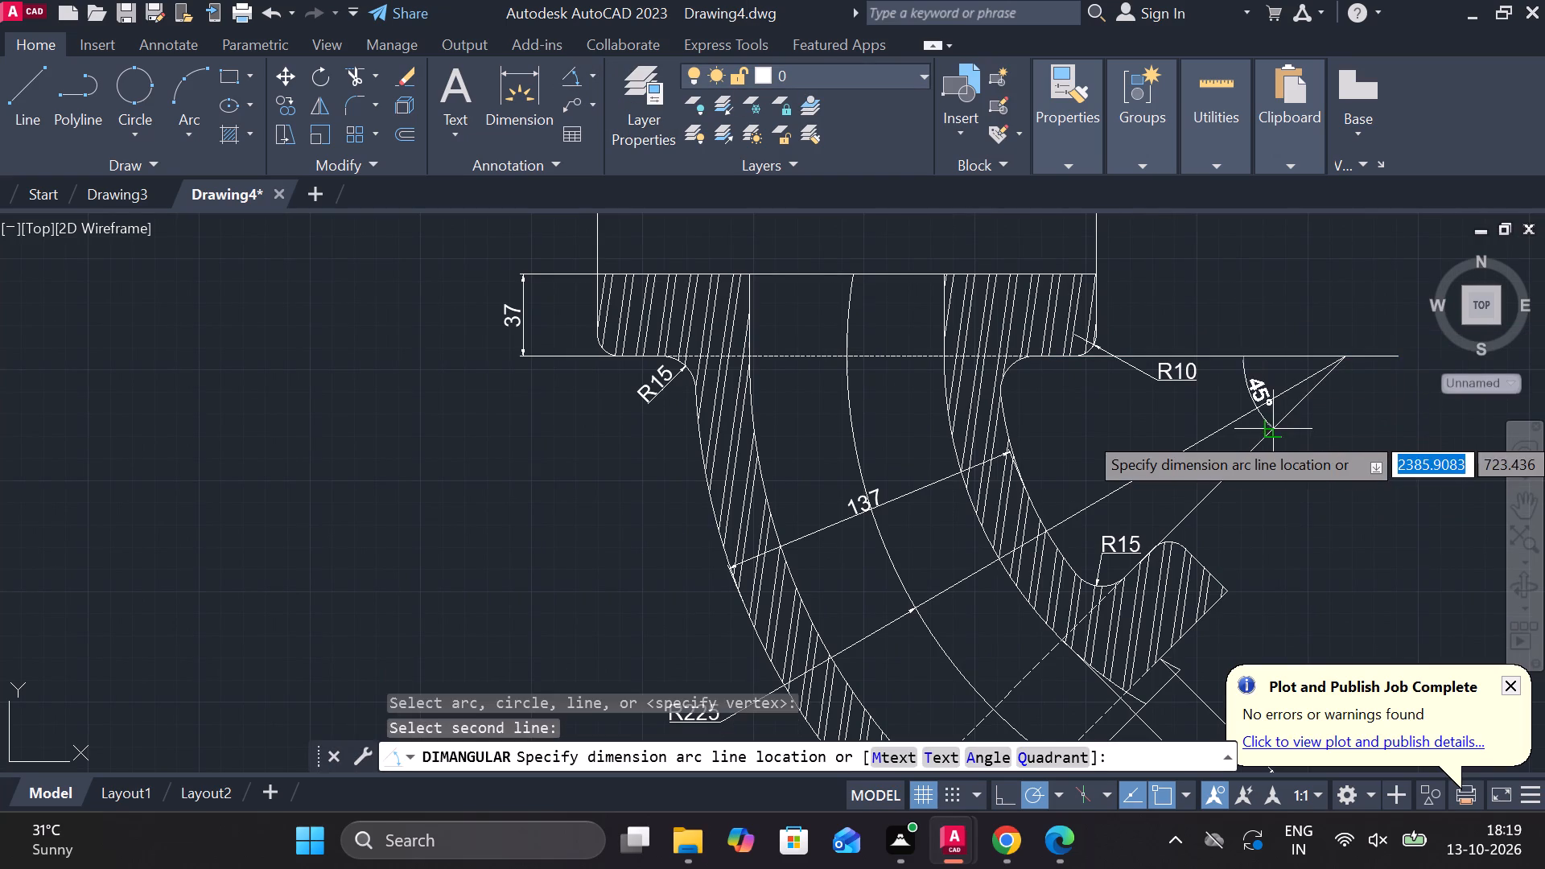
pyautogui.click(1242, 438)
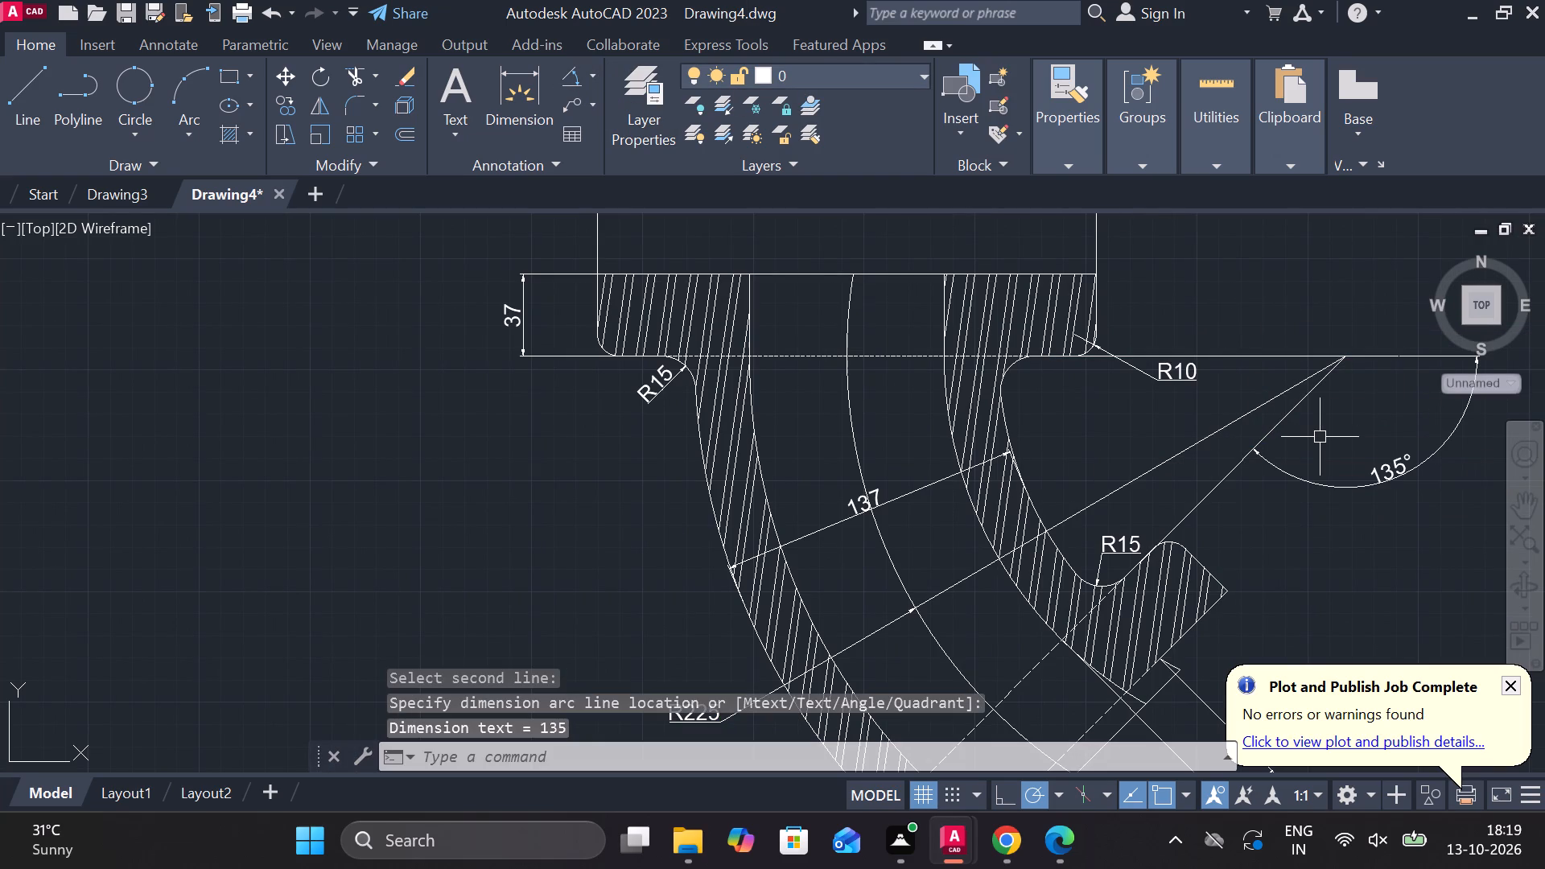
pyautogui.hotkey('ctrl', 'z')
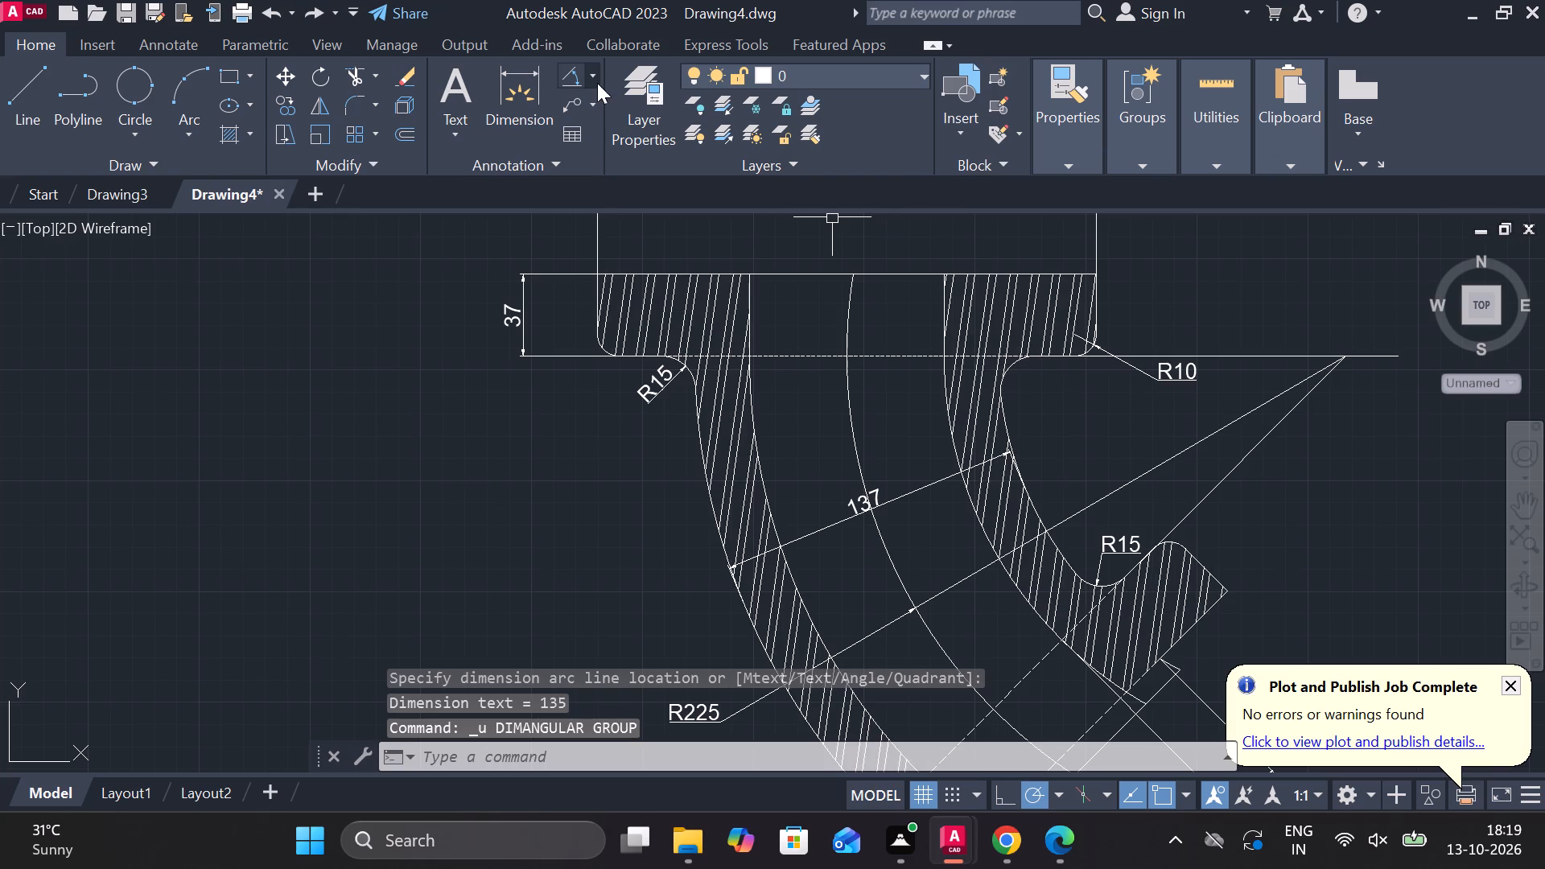
# Add a 45° angular dimension between the horizontal and diagonal construction lines, with its arc inside the wedge facing the pipe.
pyautogui.click(574, 74)
pyautogui.press('`')
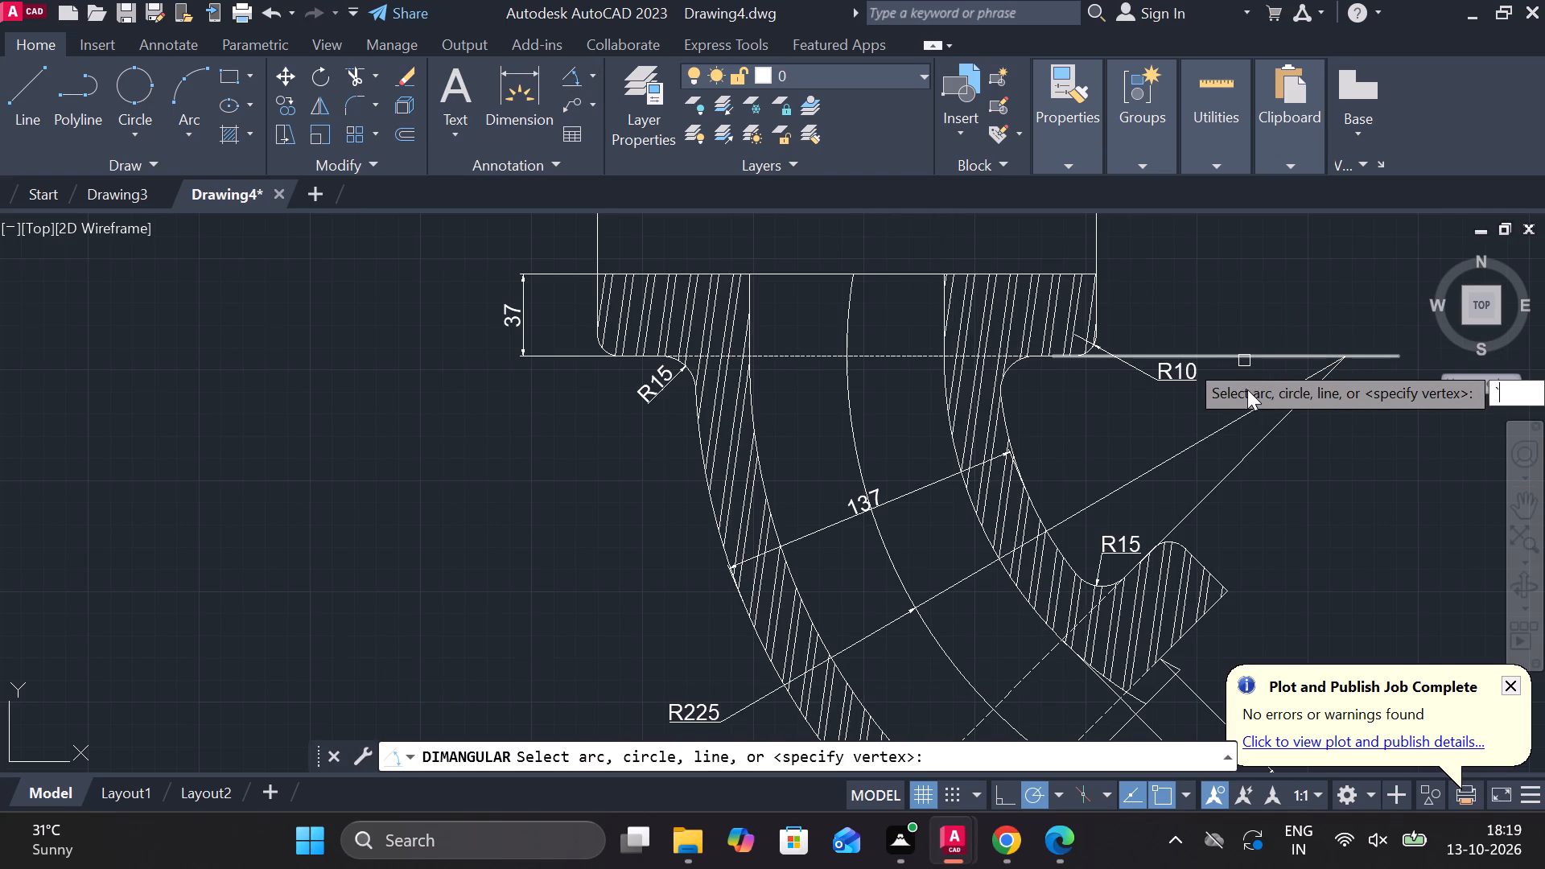
pyautogui.click(1234, 368)
pyautogui.click(1227, 352)
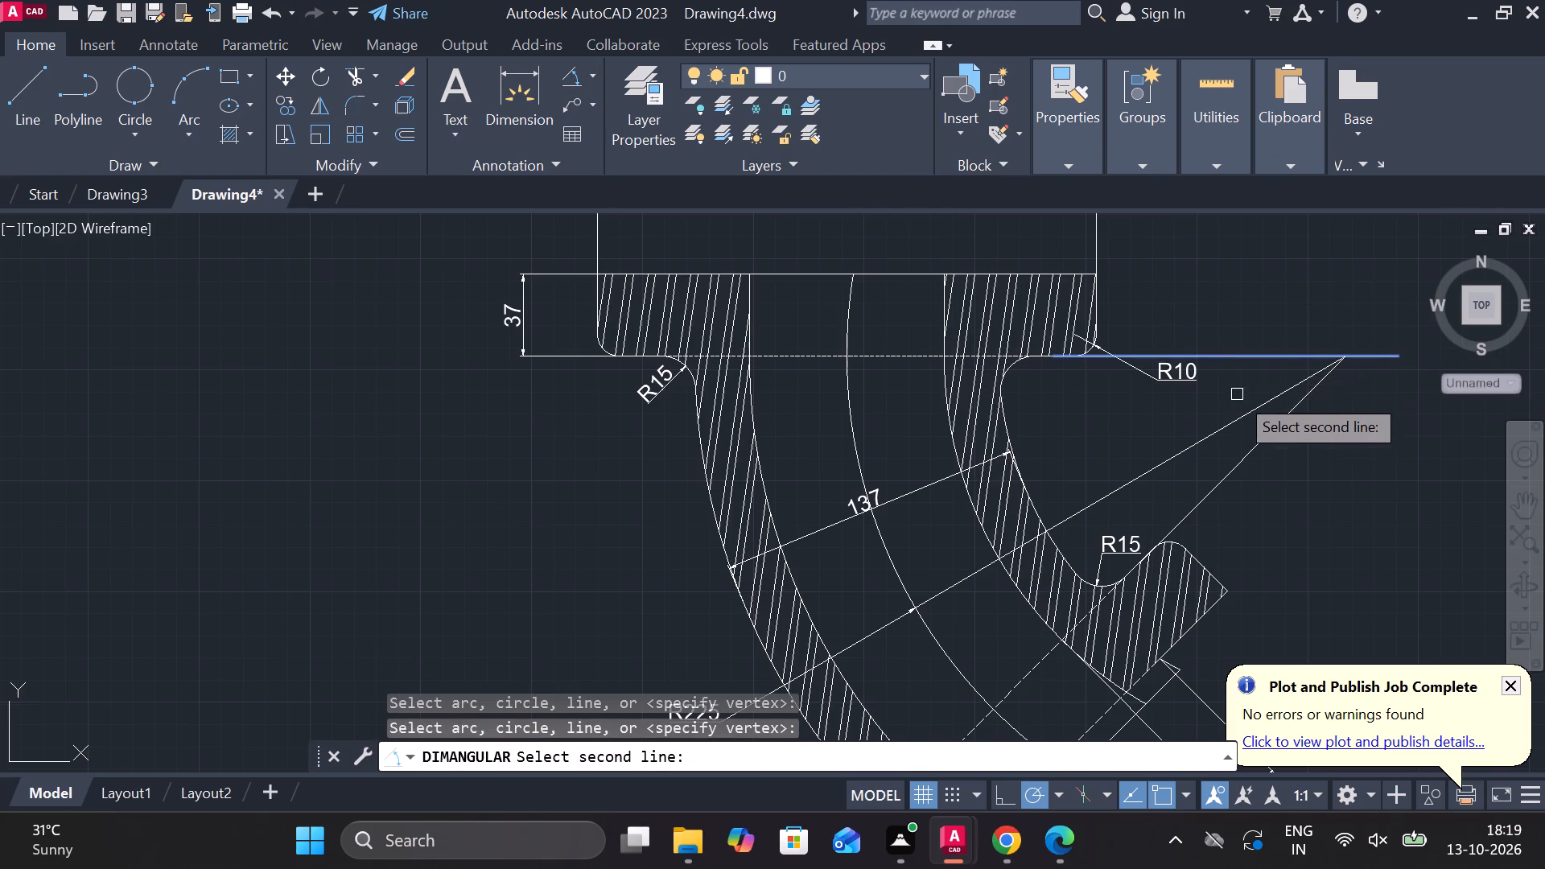
pyautogui.click(1243, 455)
pyautogui.click(1127, 448)
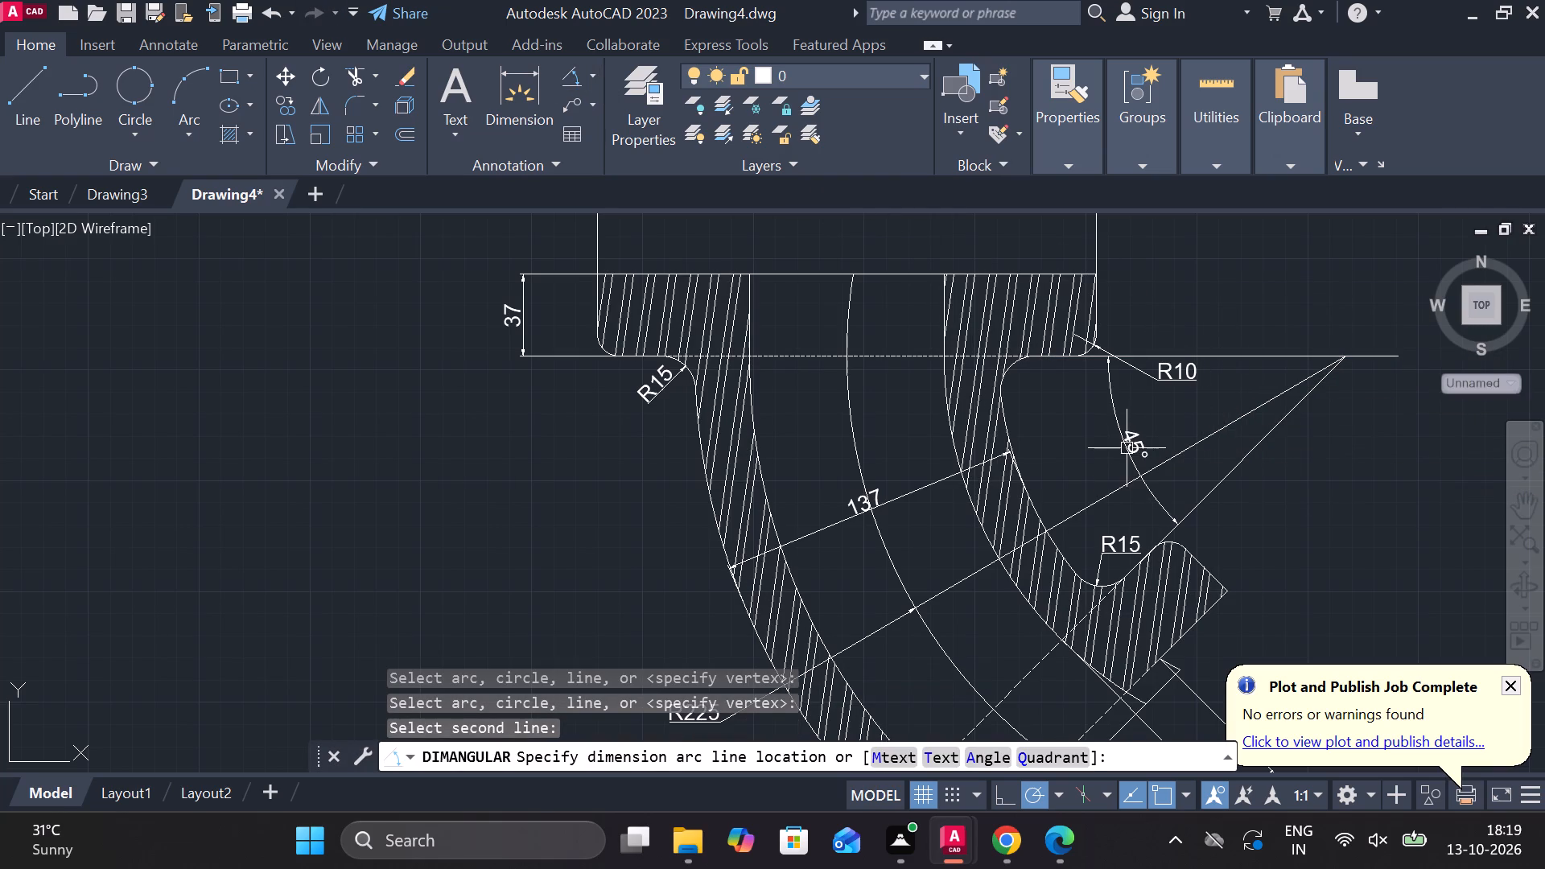
# Review the whole dimensioned pipe drawing, from the top flange down to the diagonal flange.
pyautogui.scroll(-1, 682, 468)
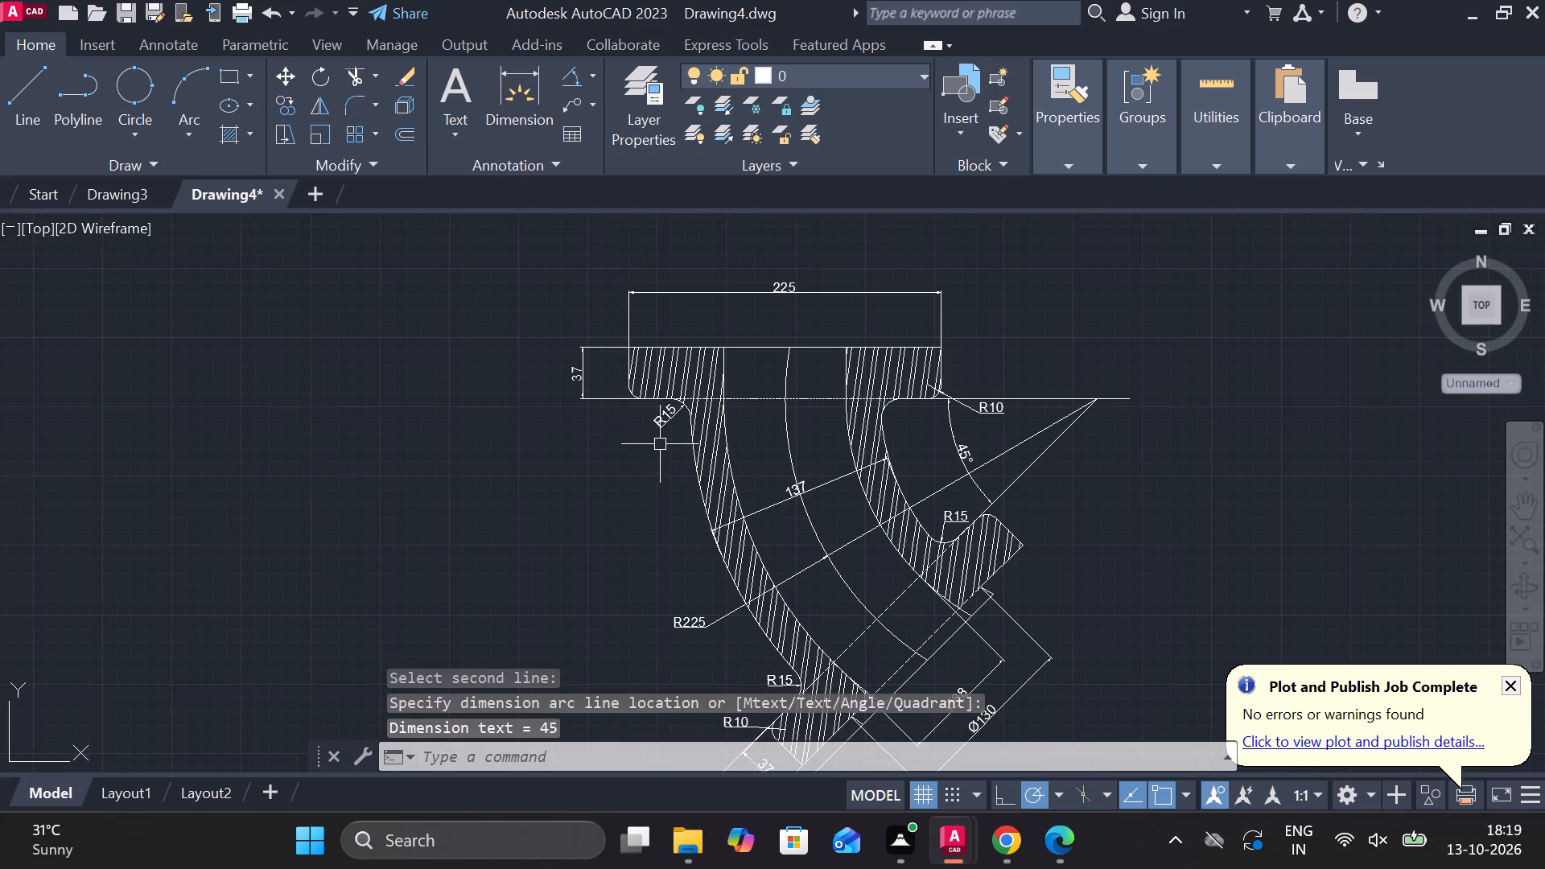
pyautogui.moveTo(641, 437); pyautogui.dragTo(666, 278, button='middle')
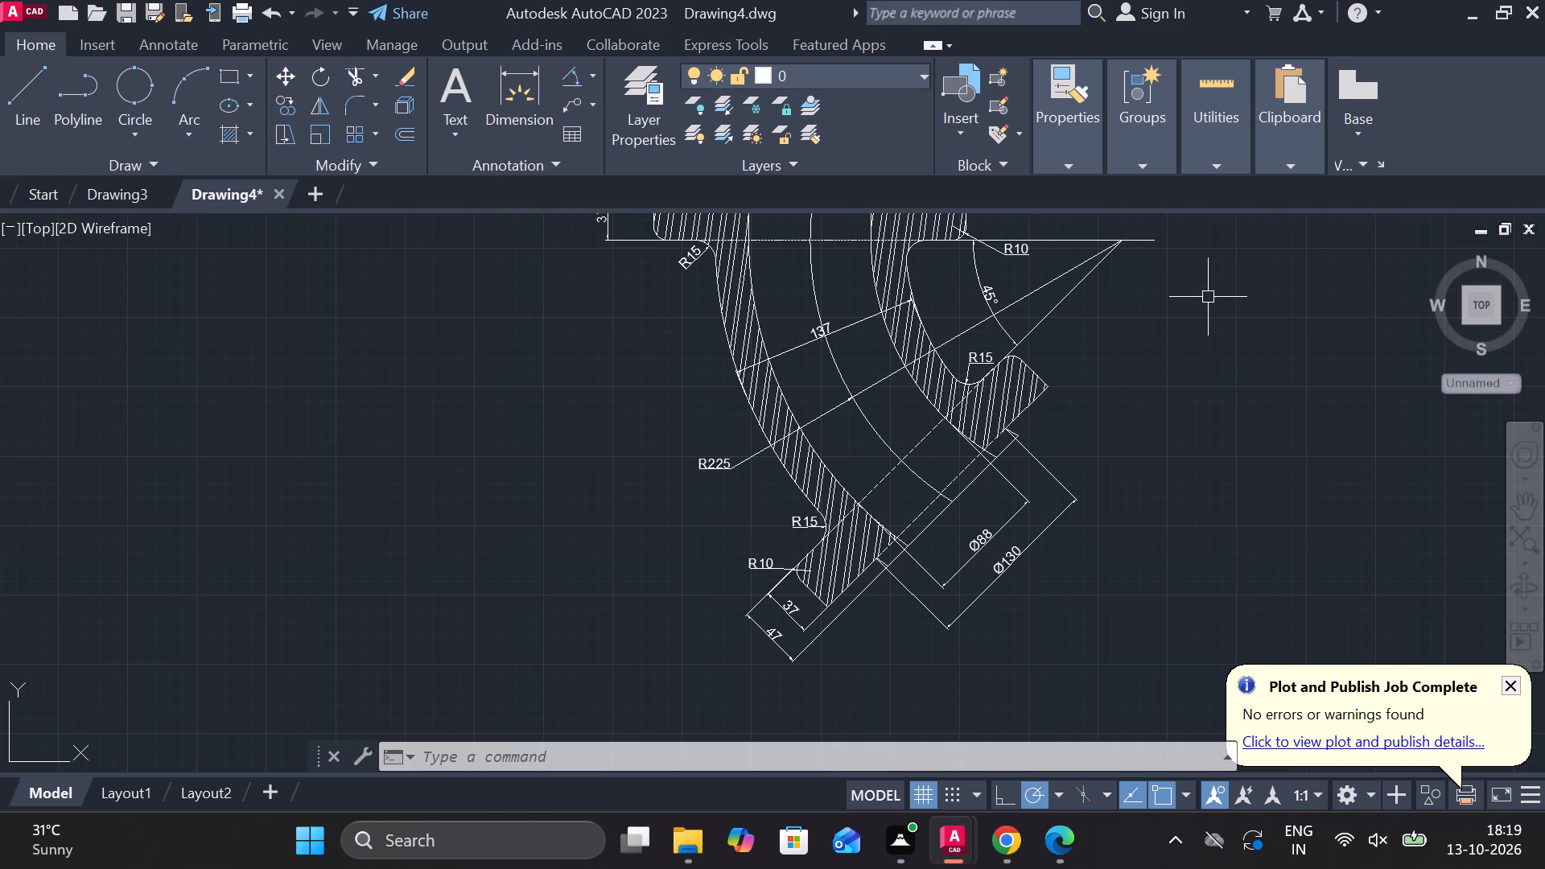
pyautogui.moveTo(1201, 327); pyautogui.dragTo(1149, 424, button='middle')
pyautogui.scroll(-1, 1149, 424)
pyautogui.scroll(1, 1149, 419)
pyautogui.moveTo(1093, 419); pyautogui.dragTo(1077, 418, button='middle')
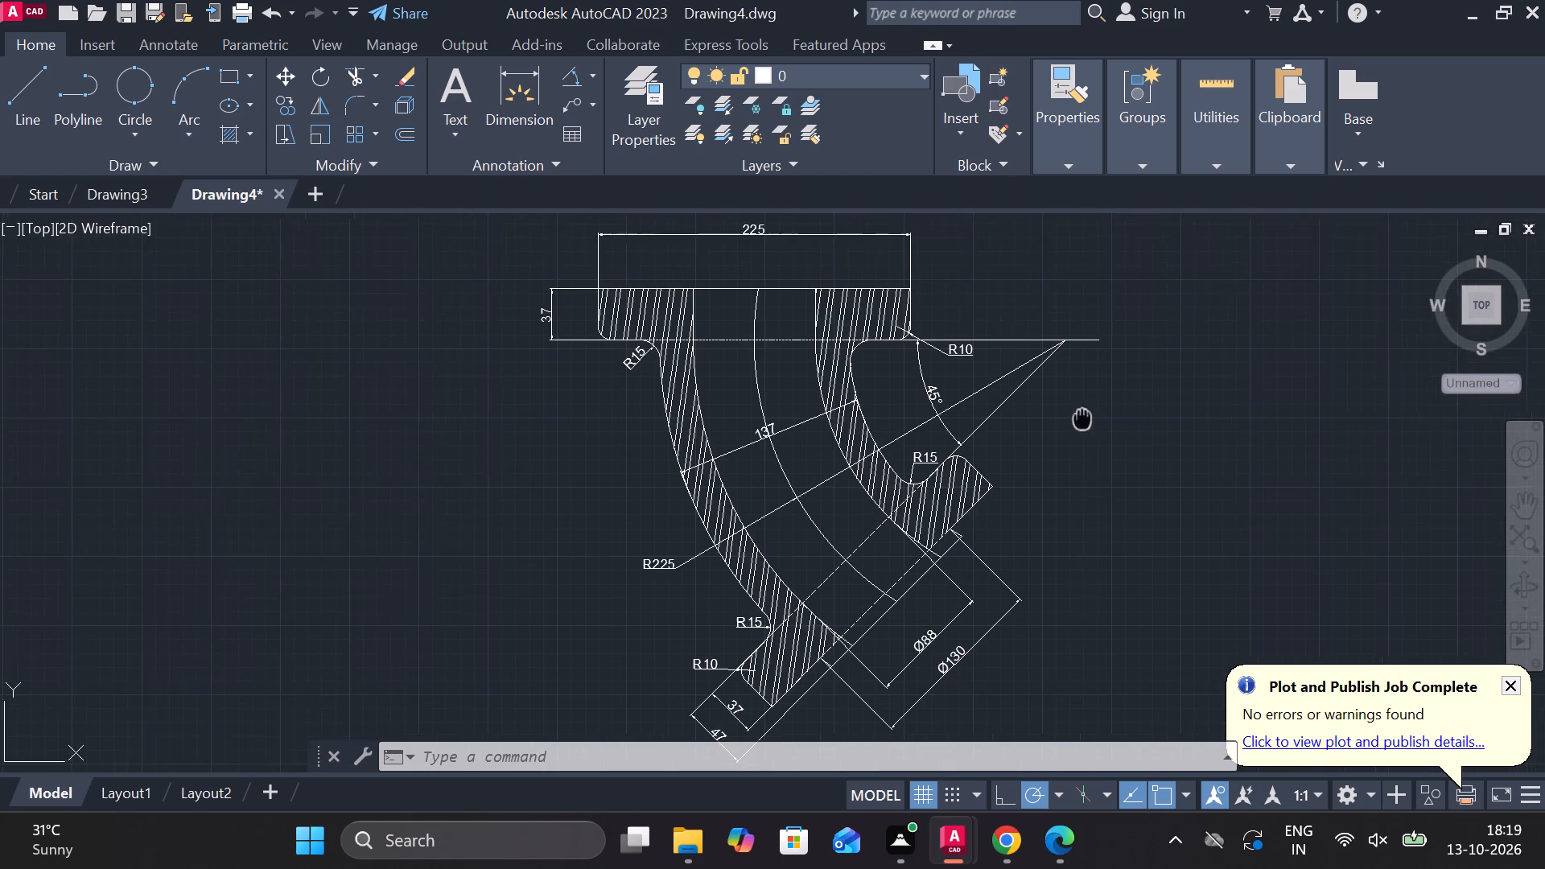
pyautogui.moveTo(1077, 418); pyautogui.dragTo(1076, 416, button='middle')
pyautogui.press('`')
pyautogui.press('Escape')
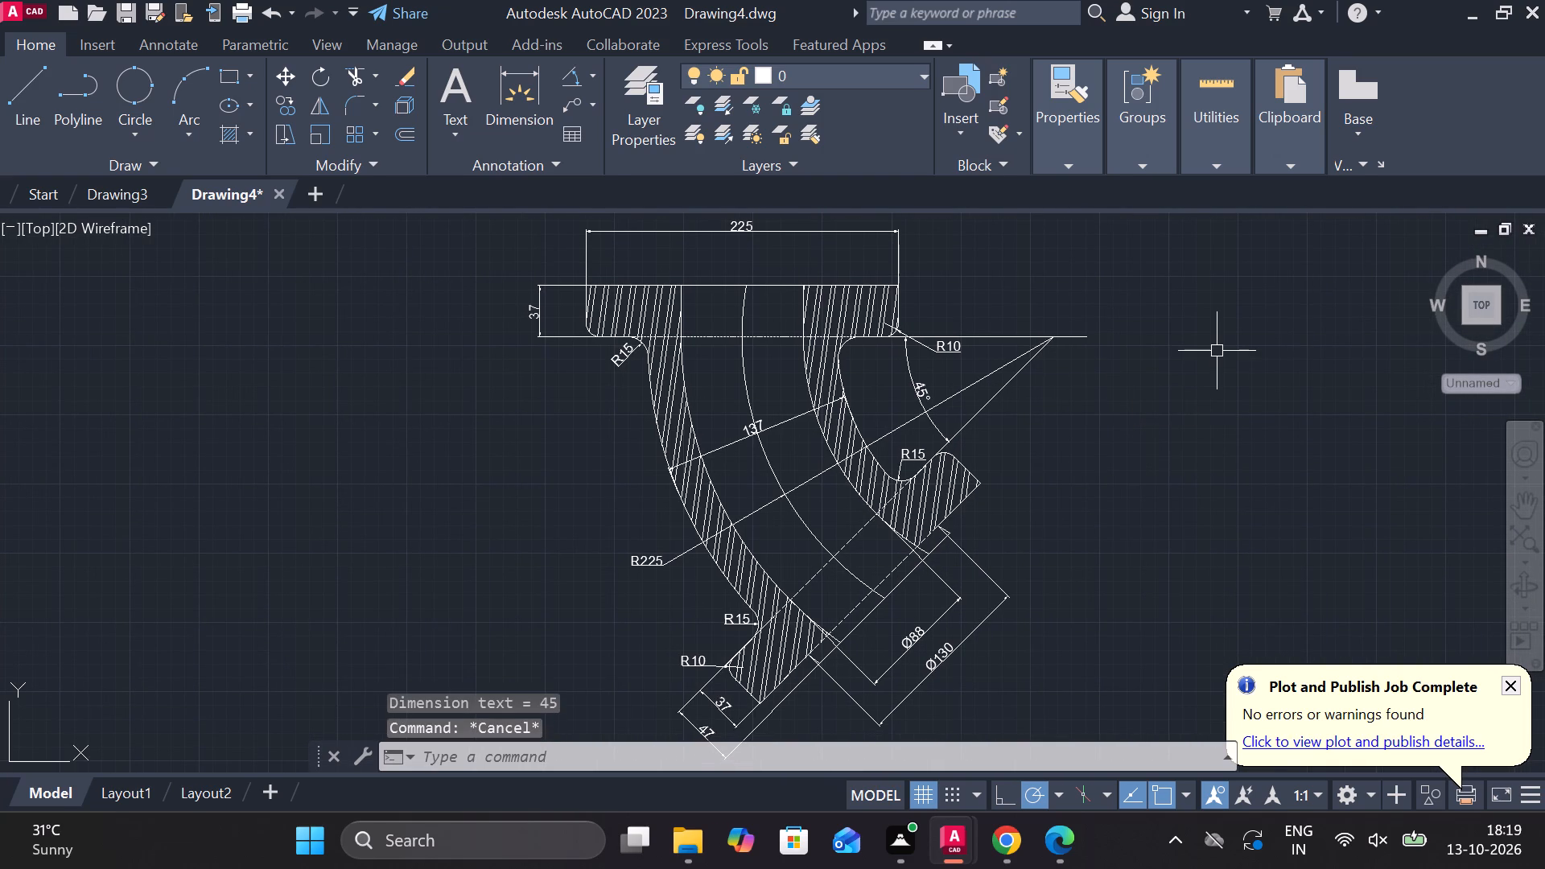
# Save the drawing in the Documents folder as "curved pipe" in AutoCAD 2018 Drawing format.
pyautogui.hotkey('ctrl', 's')
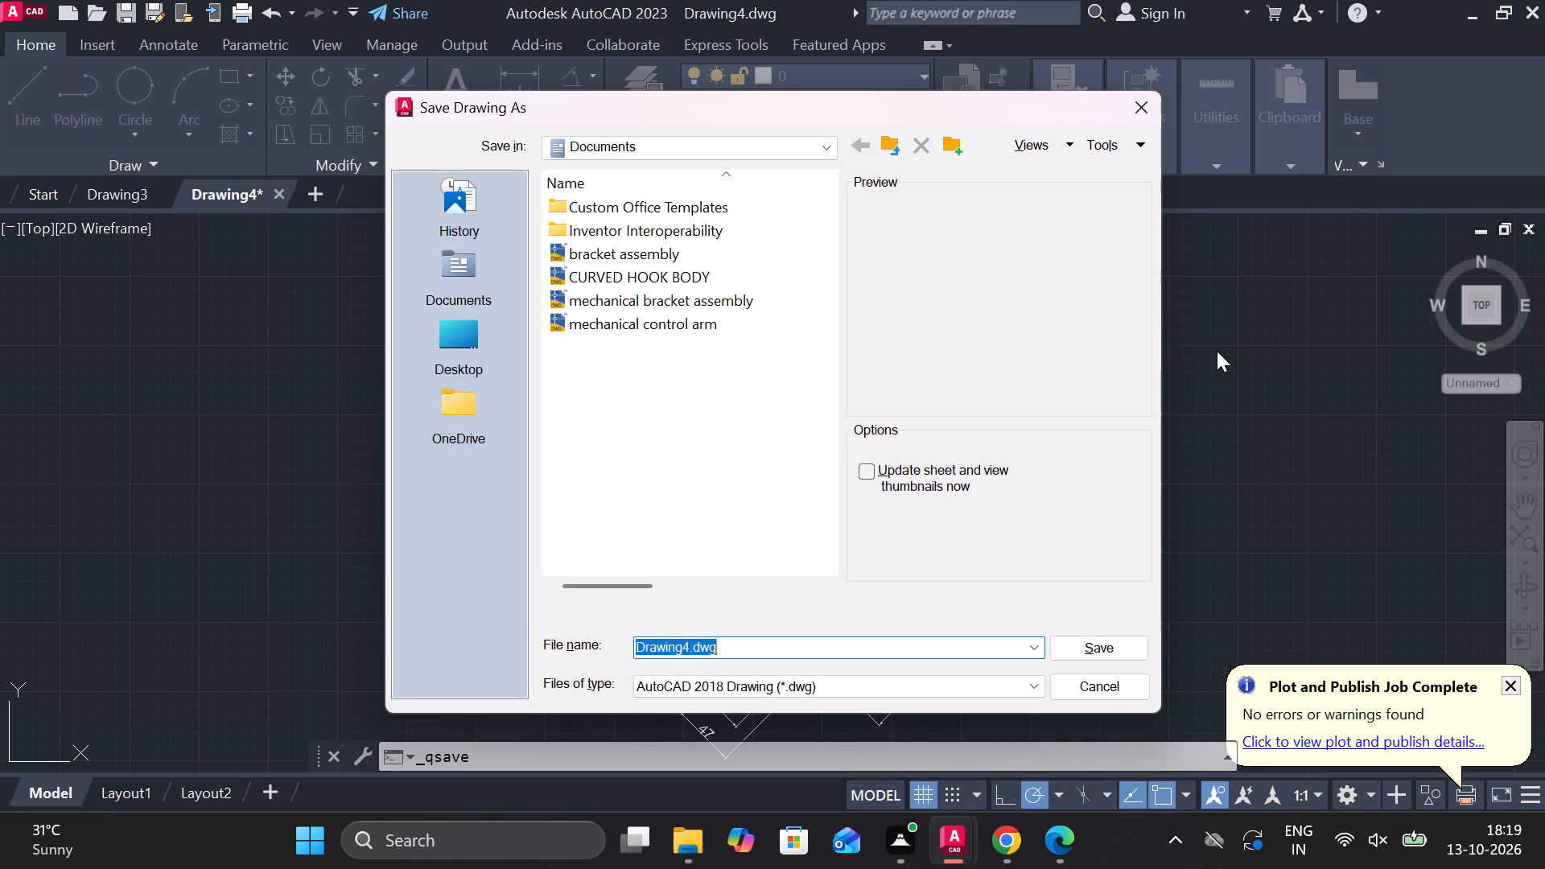
pyautogui.write('curve')
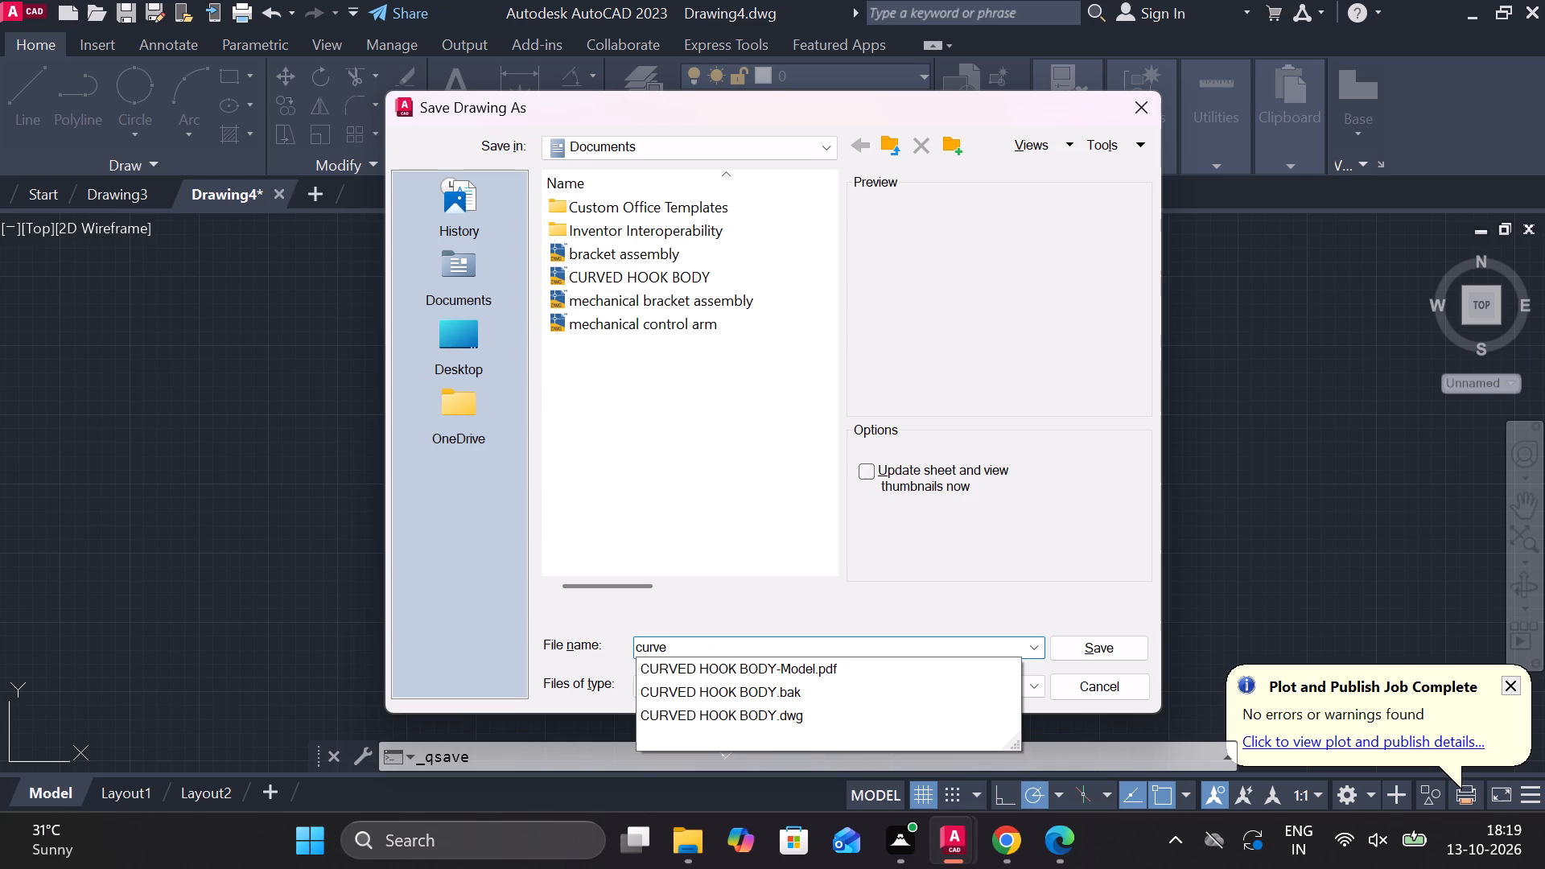
pyautogui.write('d')
pyautogui.press('space')
pyautogui.write('pipe')
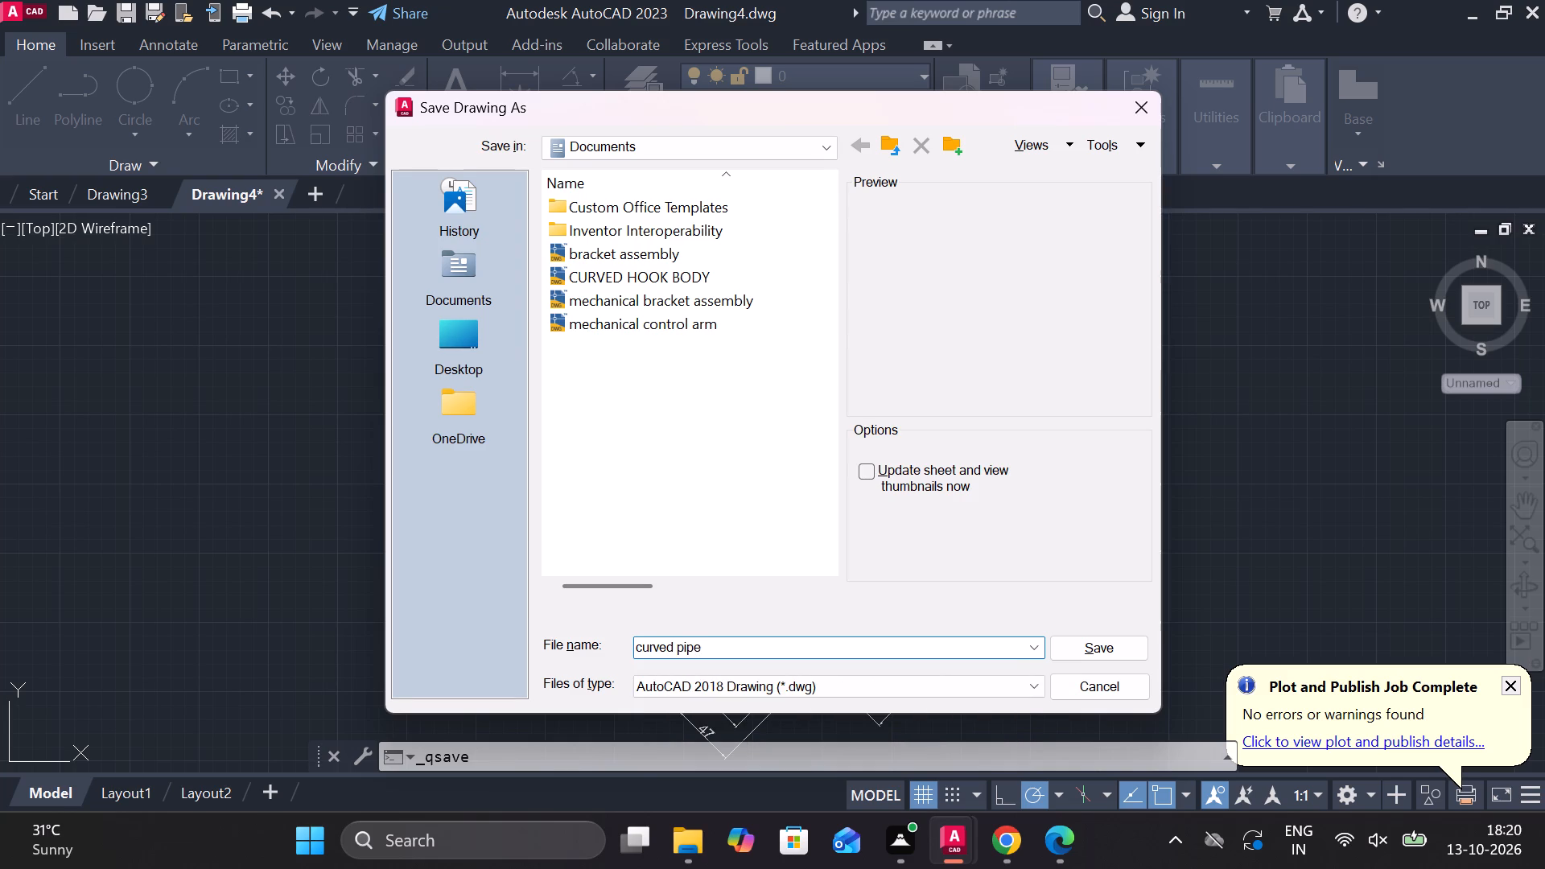
pyautogui.click(1093, 640)
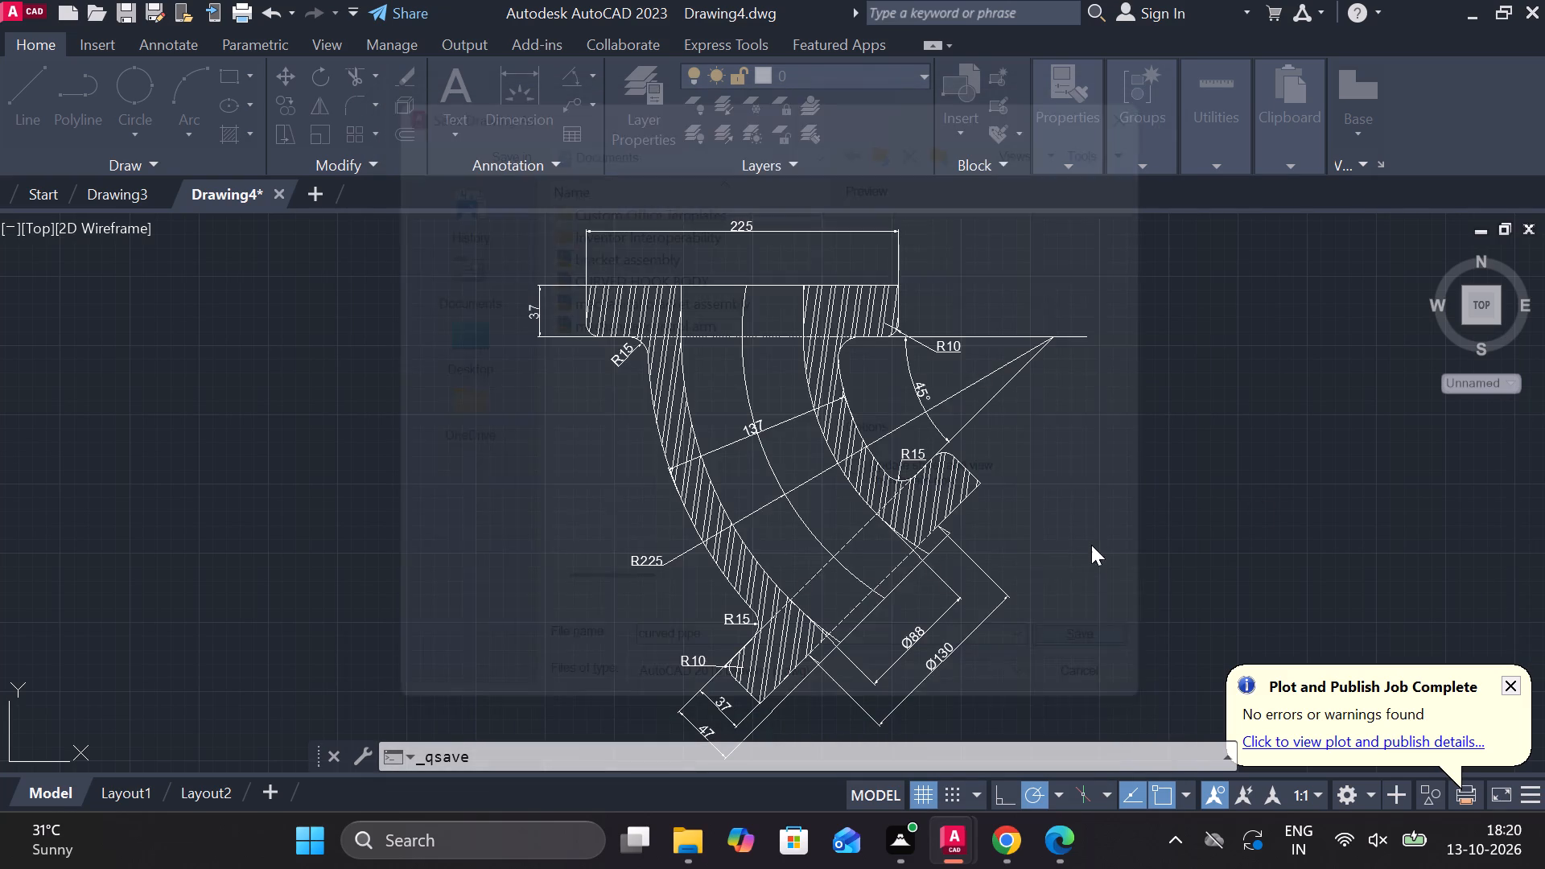
# Turn off log file recording with the LOGFILEOFF command.
pyautogui.write('lo')
pyautogui.press('g')
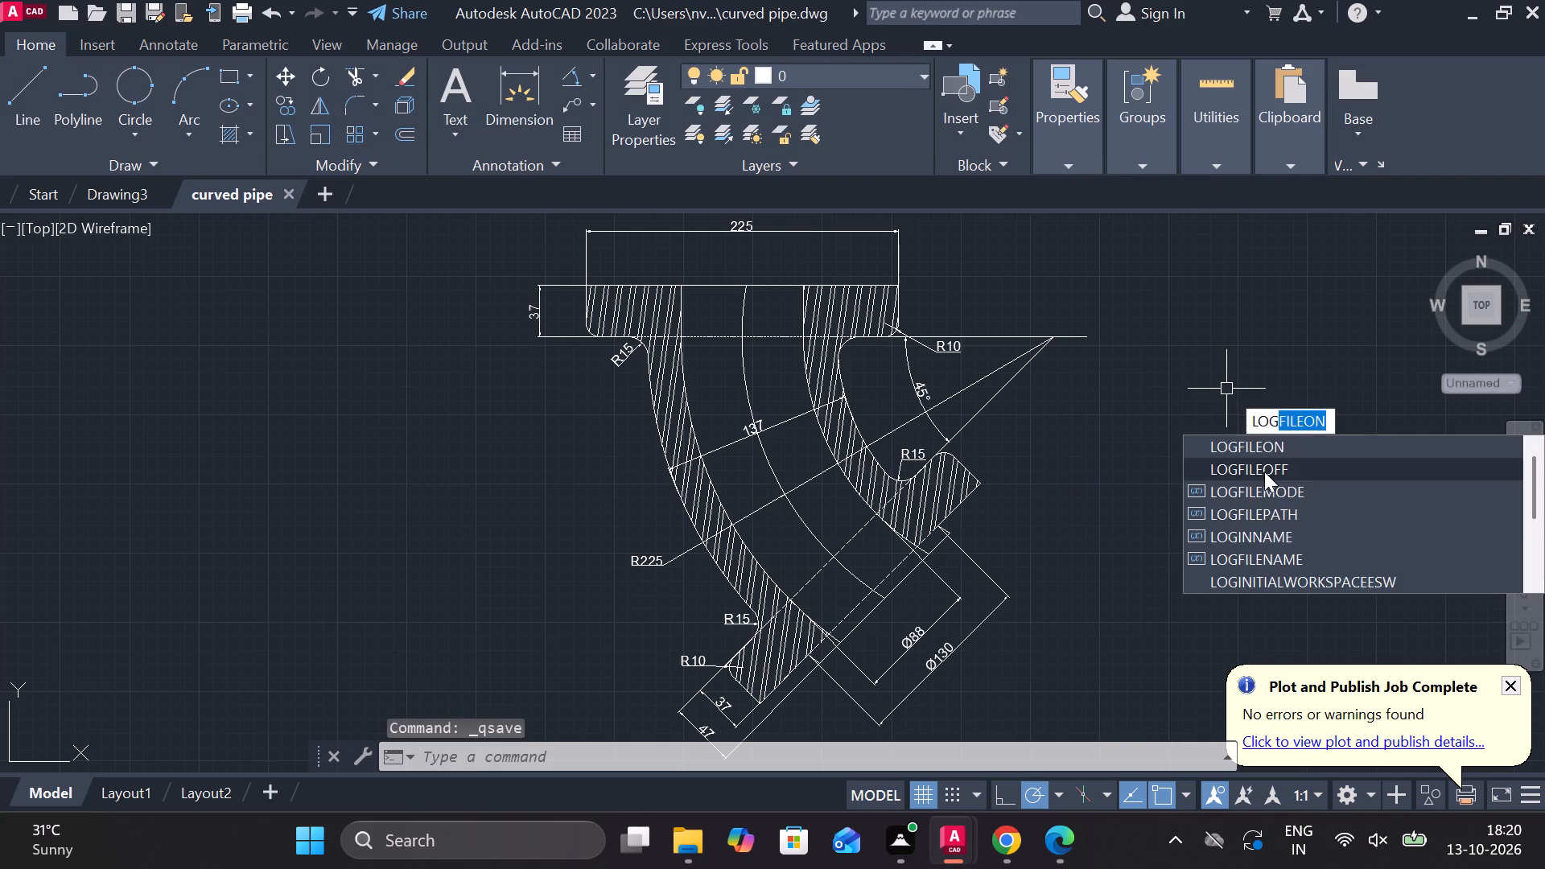
pyautogui.click(1264, 472)
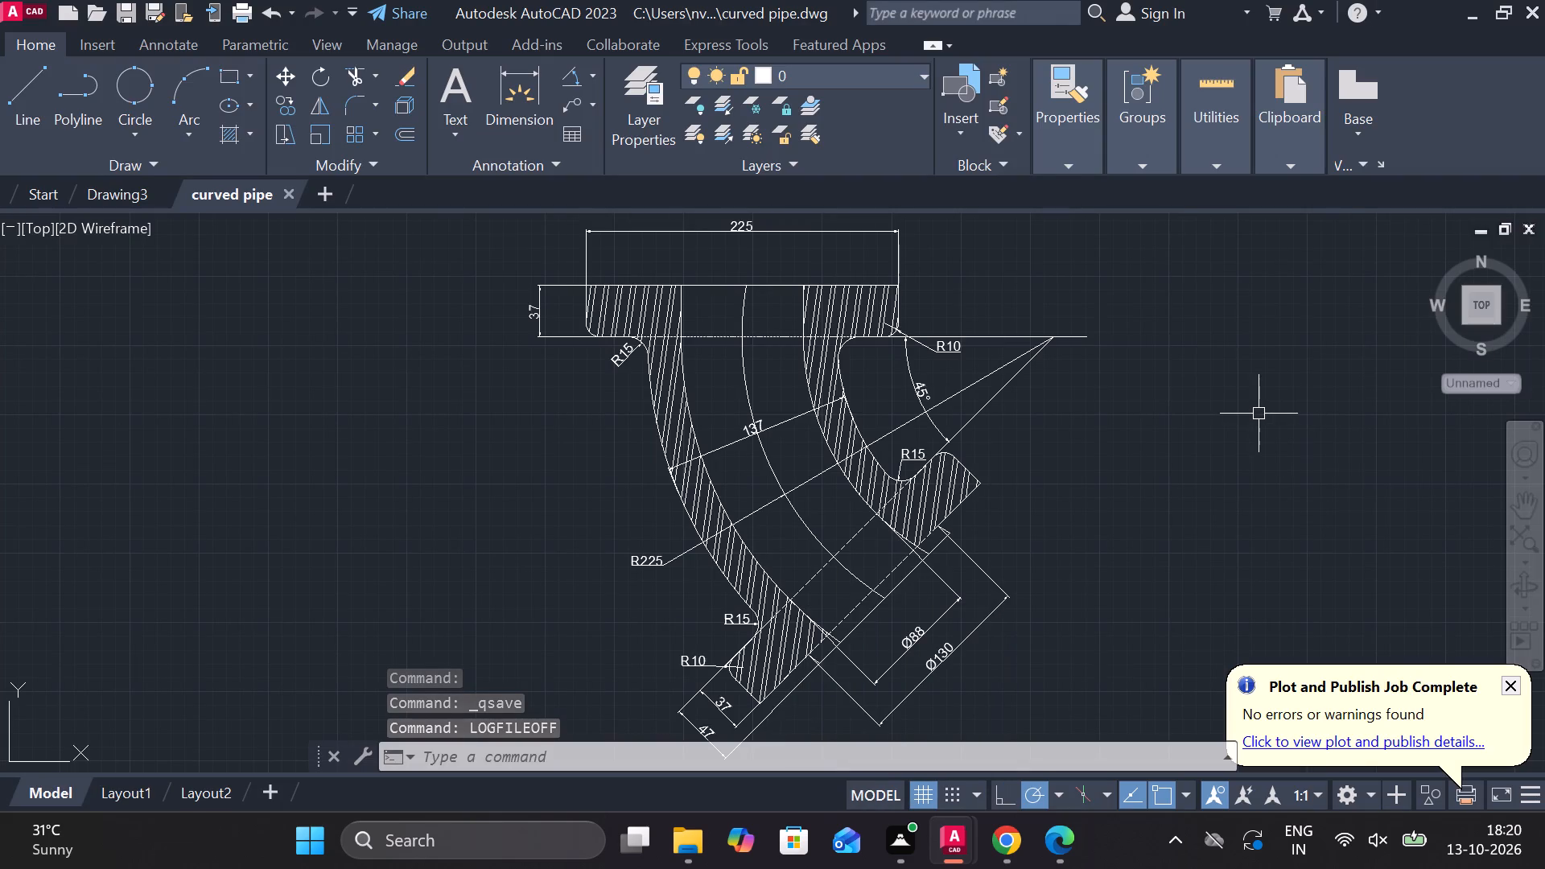
# Save the curved pipe drawing again.
pyautogui.hotkey('ctrl', 's')
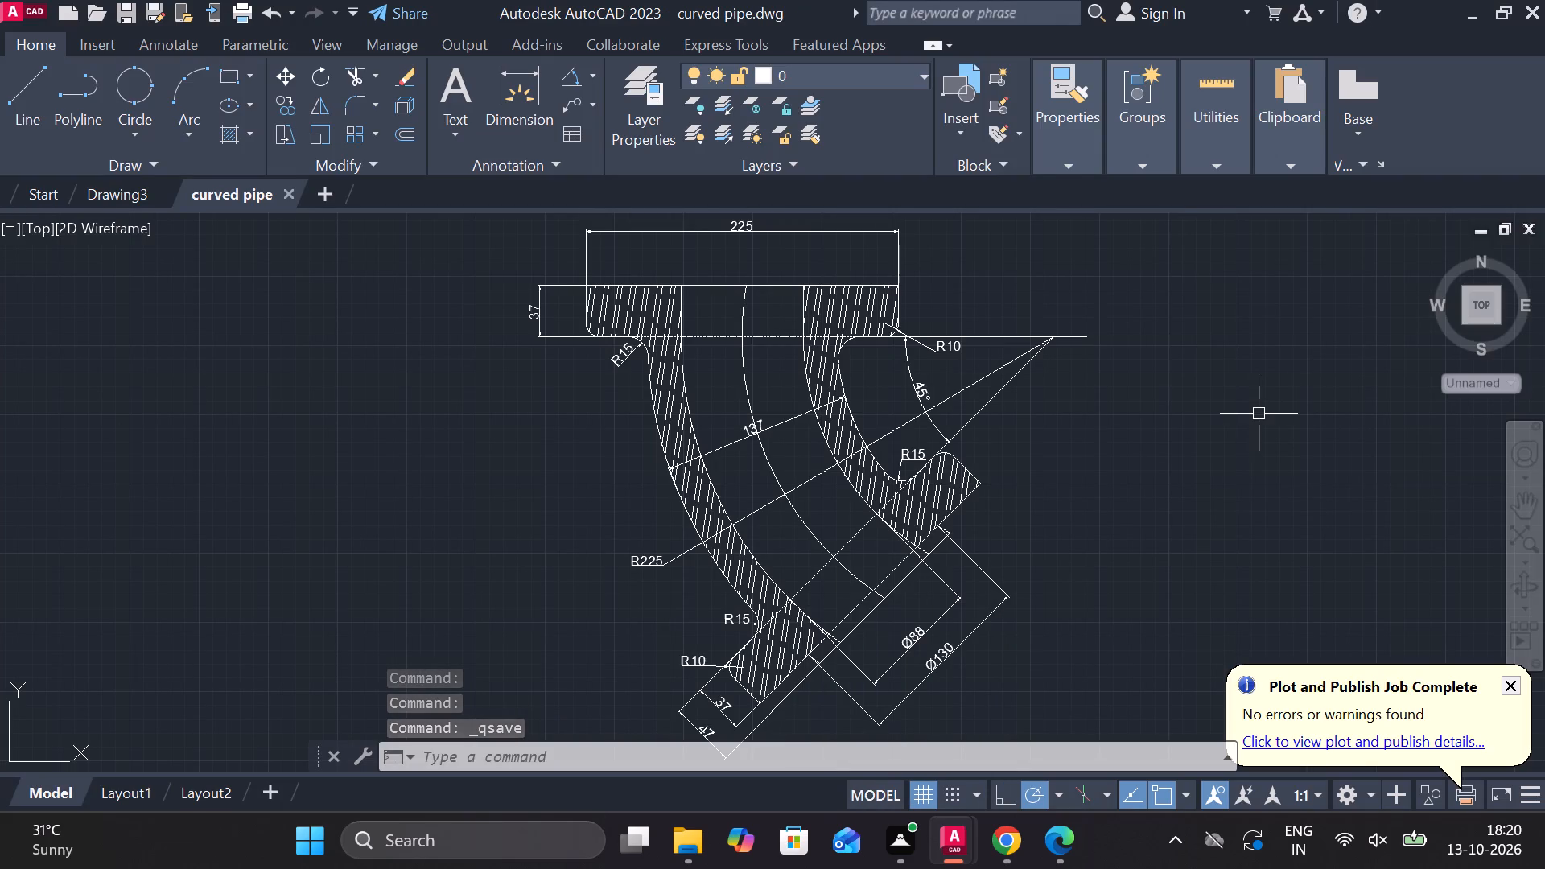
# Set up a plot of the model with the DWG To PDF.pc3 plotter in landscape orientation.
pyautogui.write('plot')
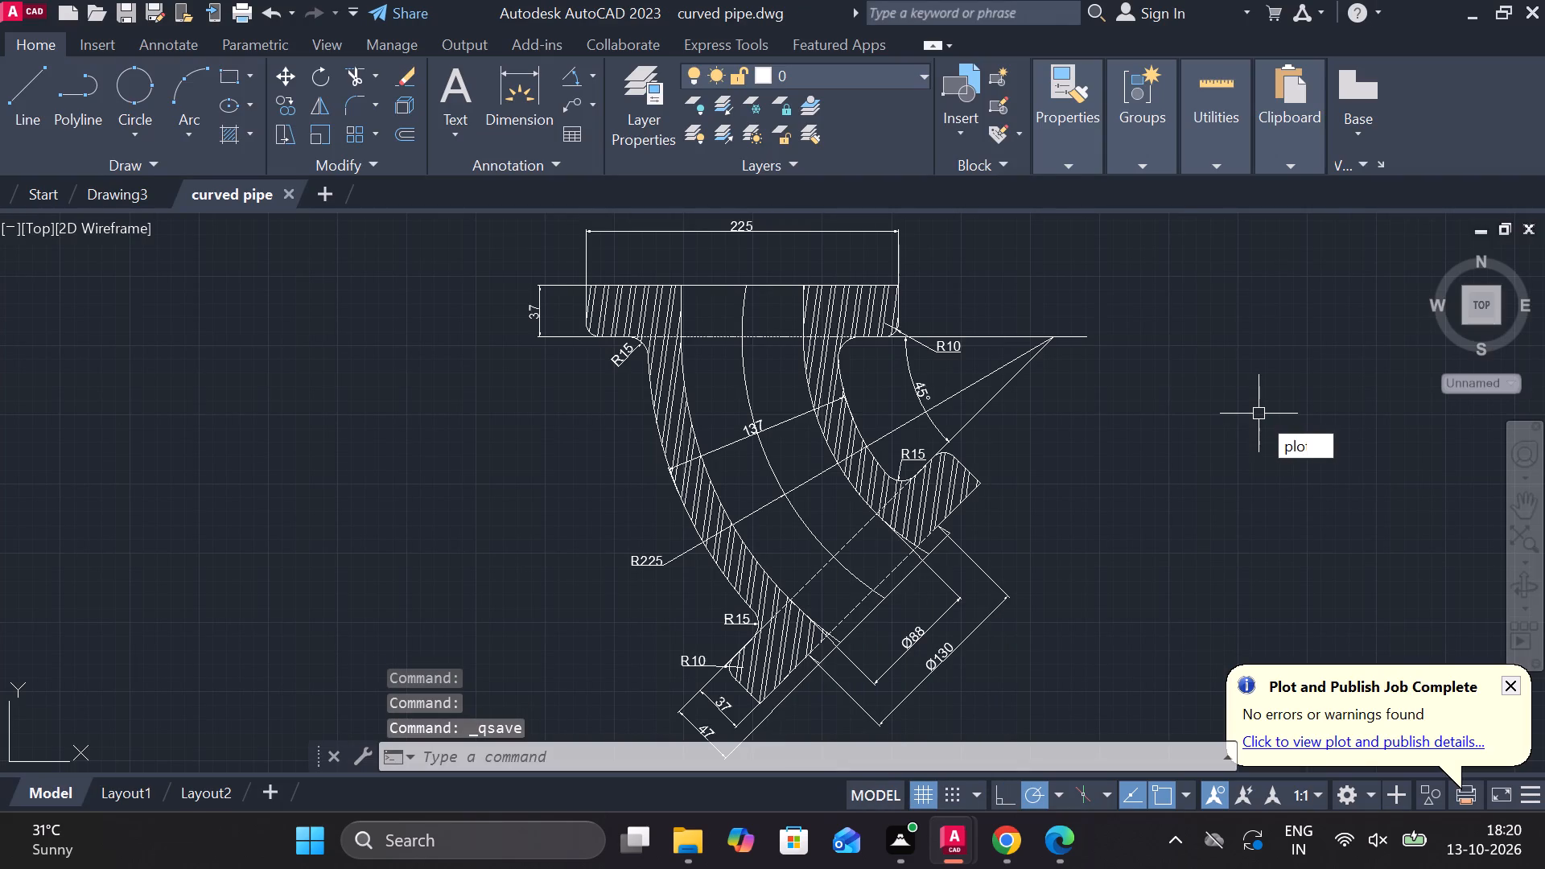
pyautogui.click(1283, 480)
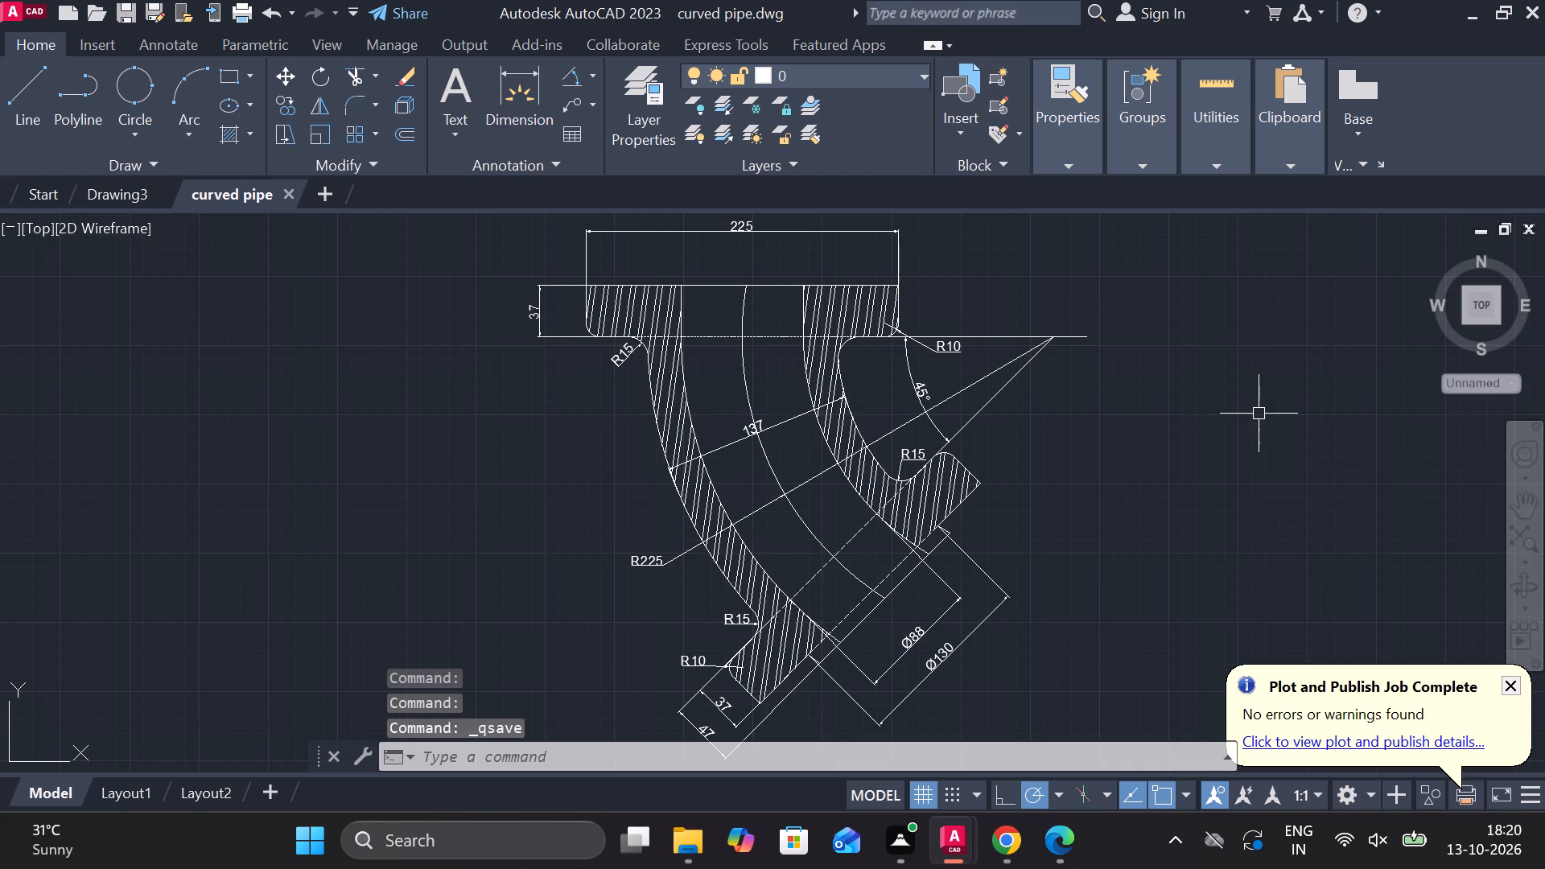
pyautogui.click(655, 239)
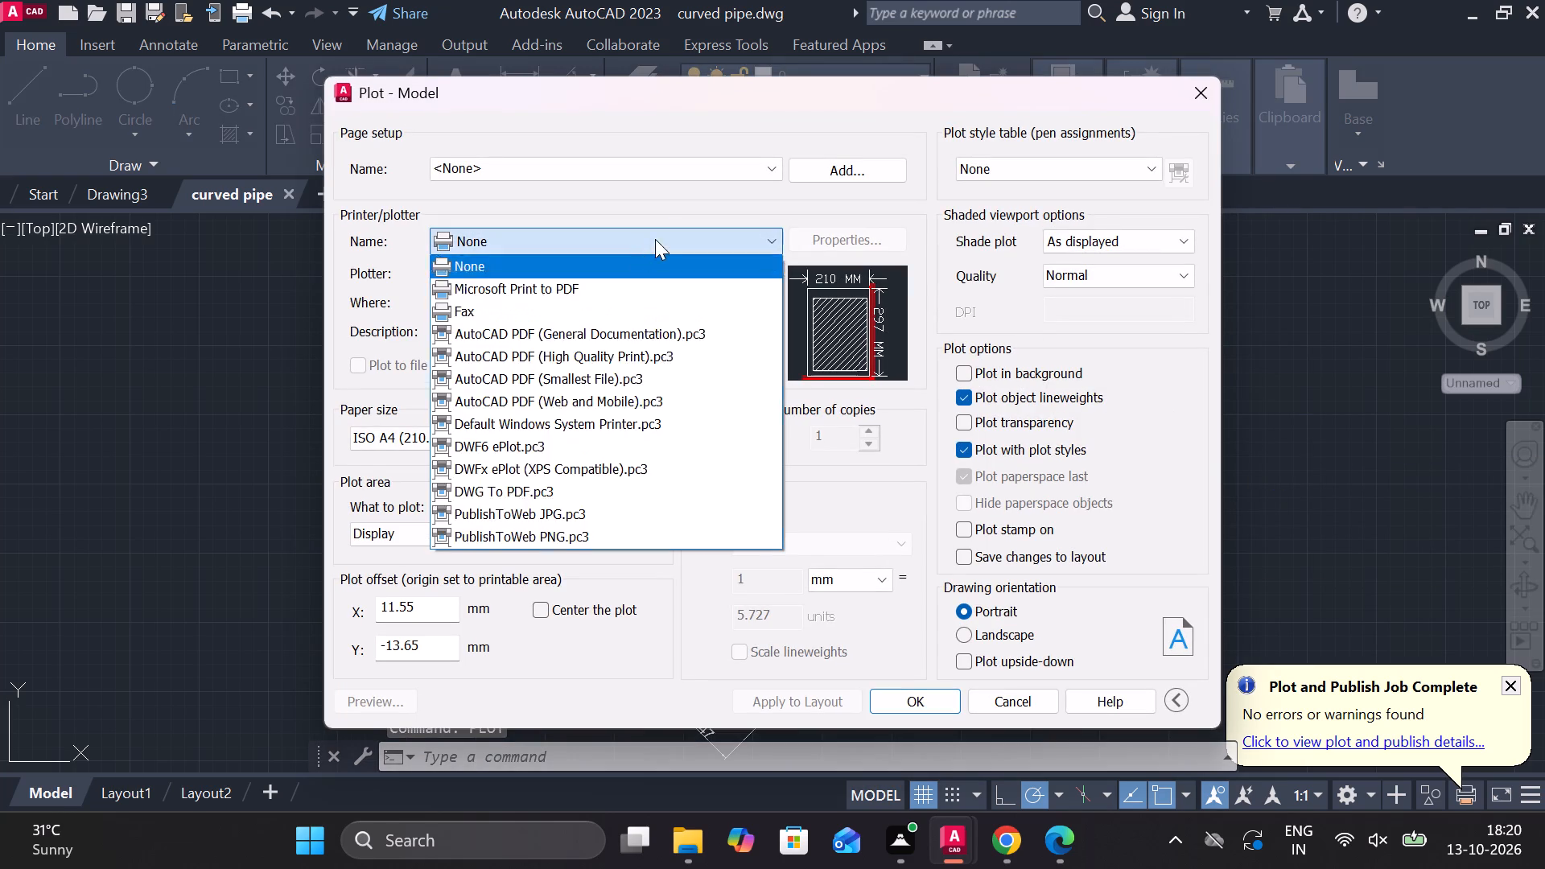
pyautogui.click(497, 496)
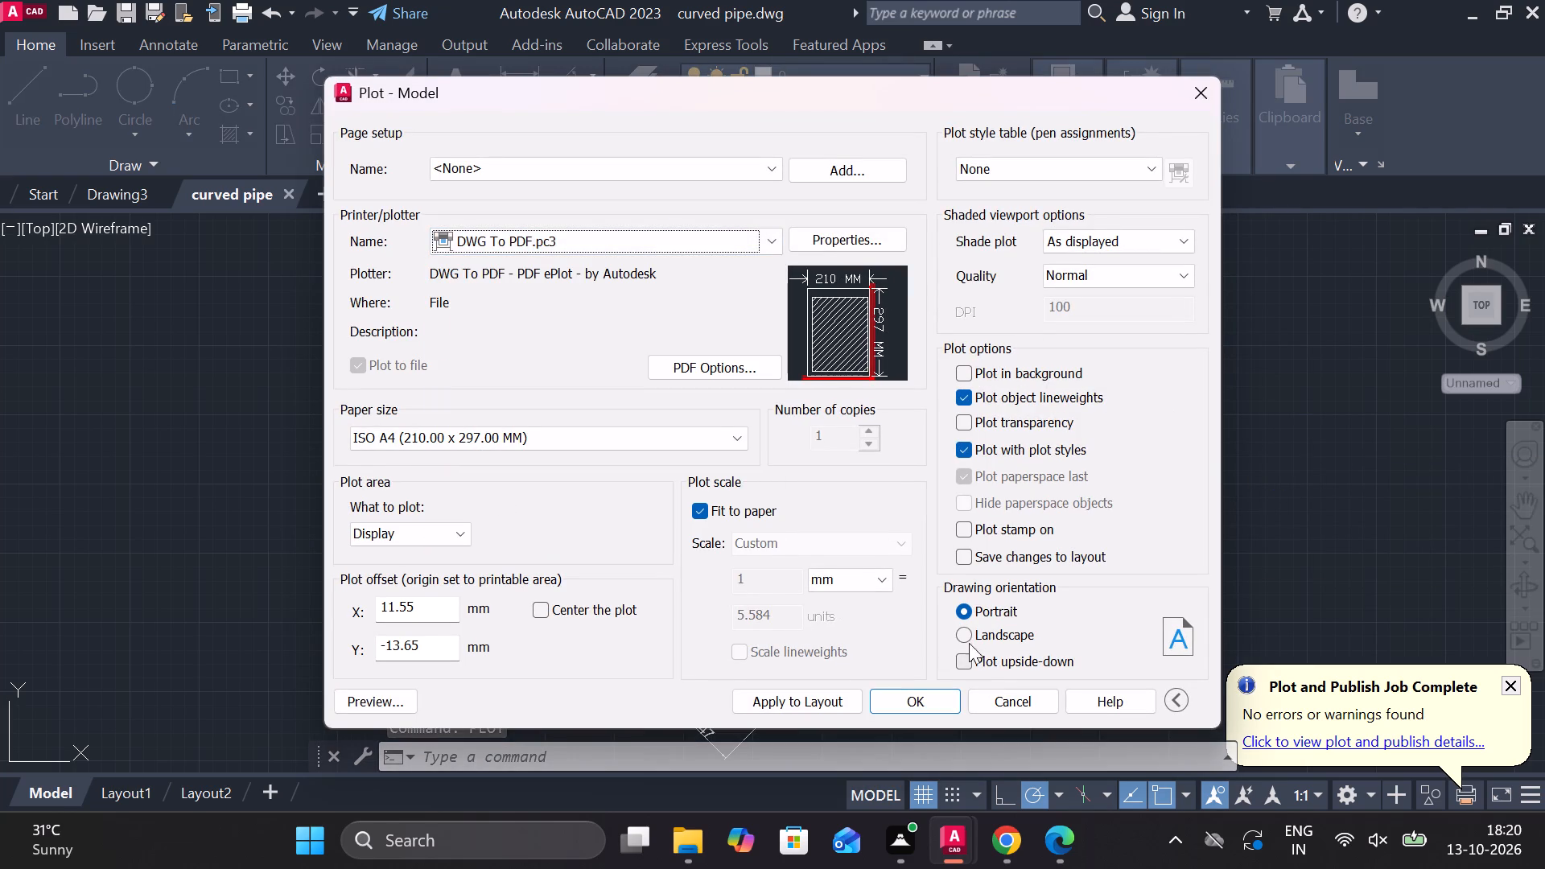
pyautogui.click(969, 628)
# Set the plot area to a window enclosing the whole pipe drawing with all its dimensions.
pyautogui.click(419, 525)
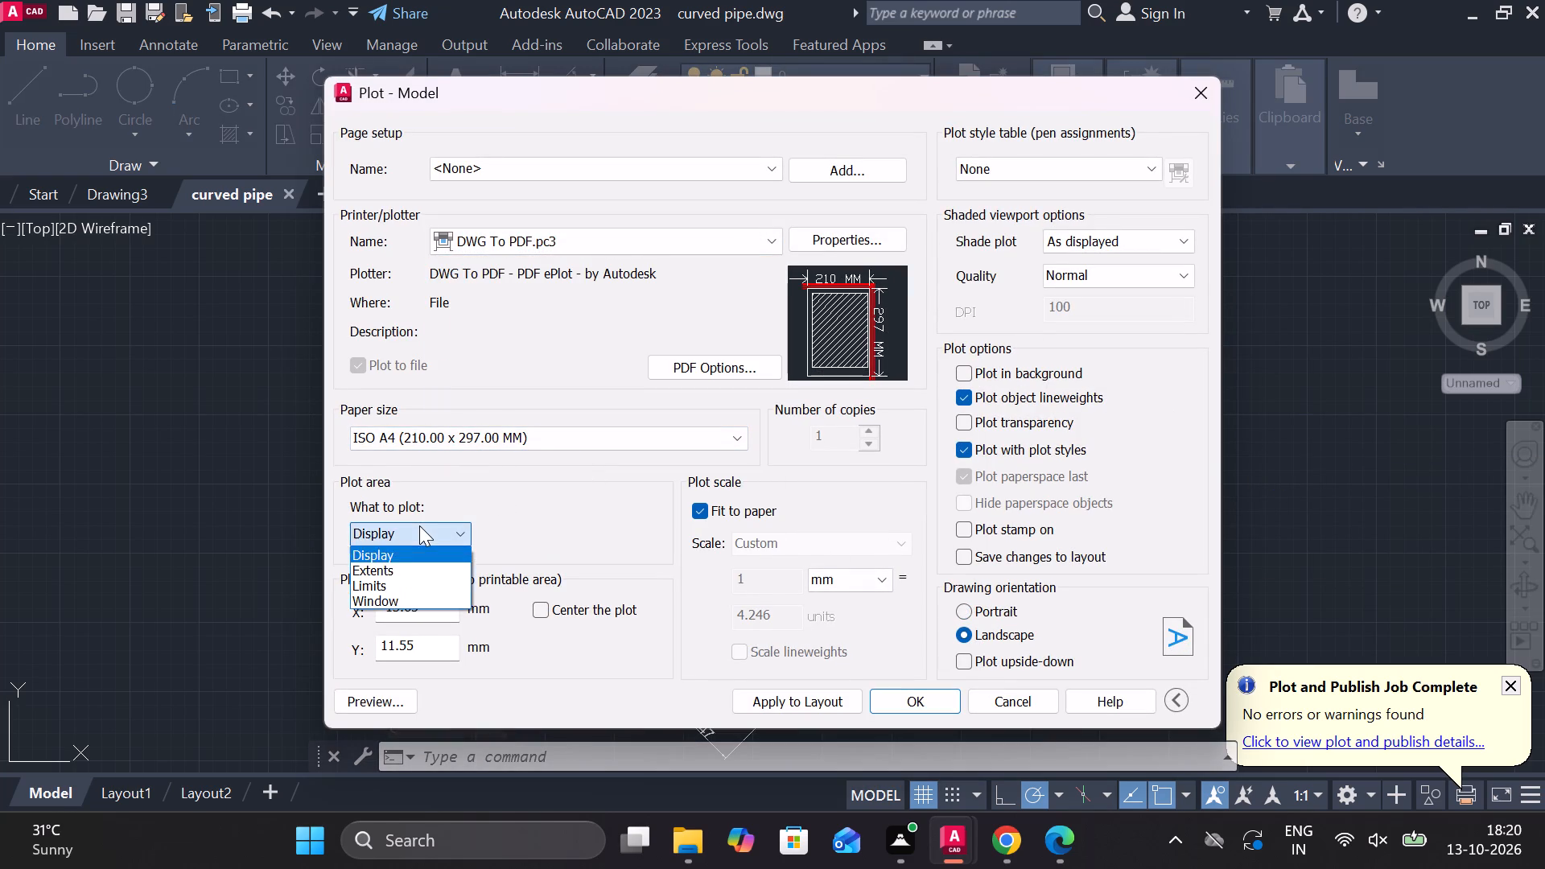
pyautogui.click(360, 604)
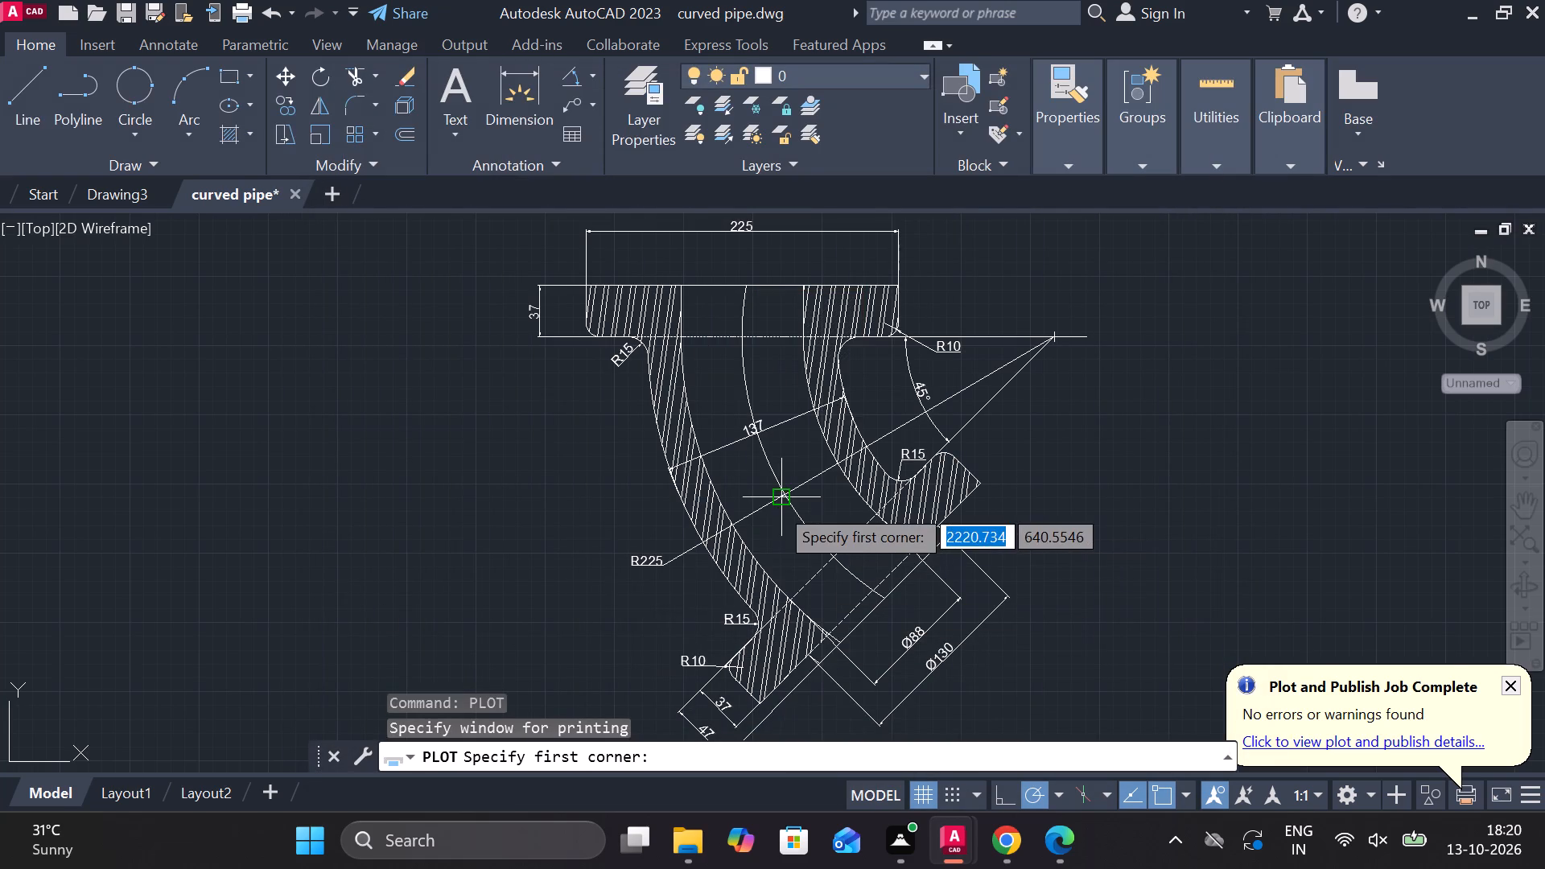
pyautogui.scroll(-1, 777, 505)
pyautogui.click(538, 296)
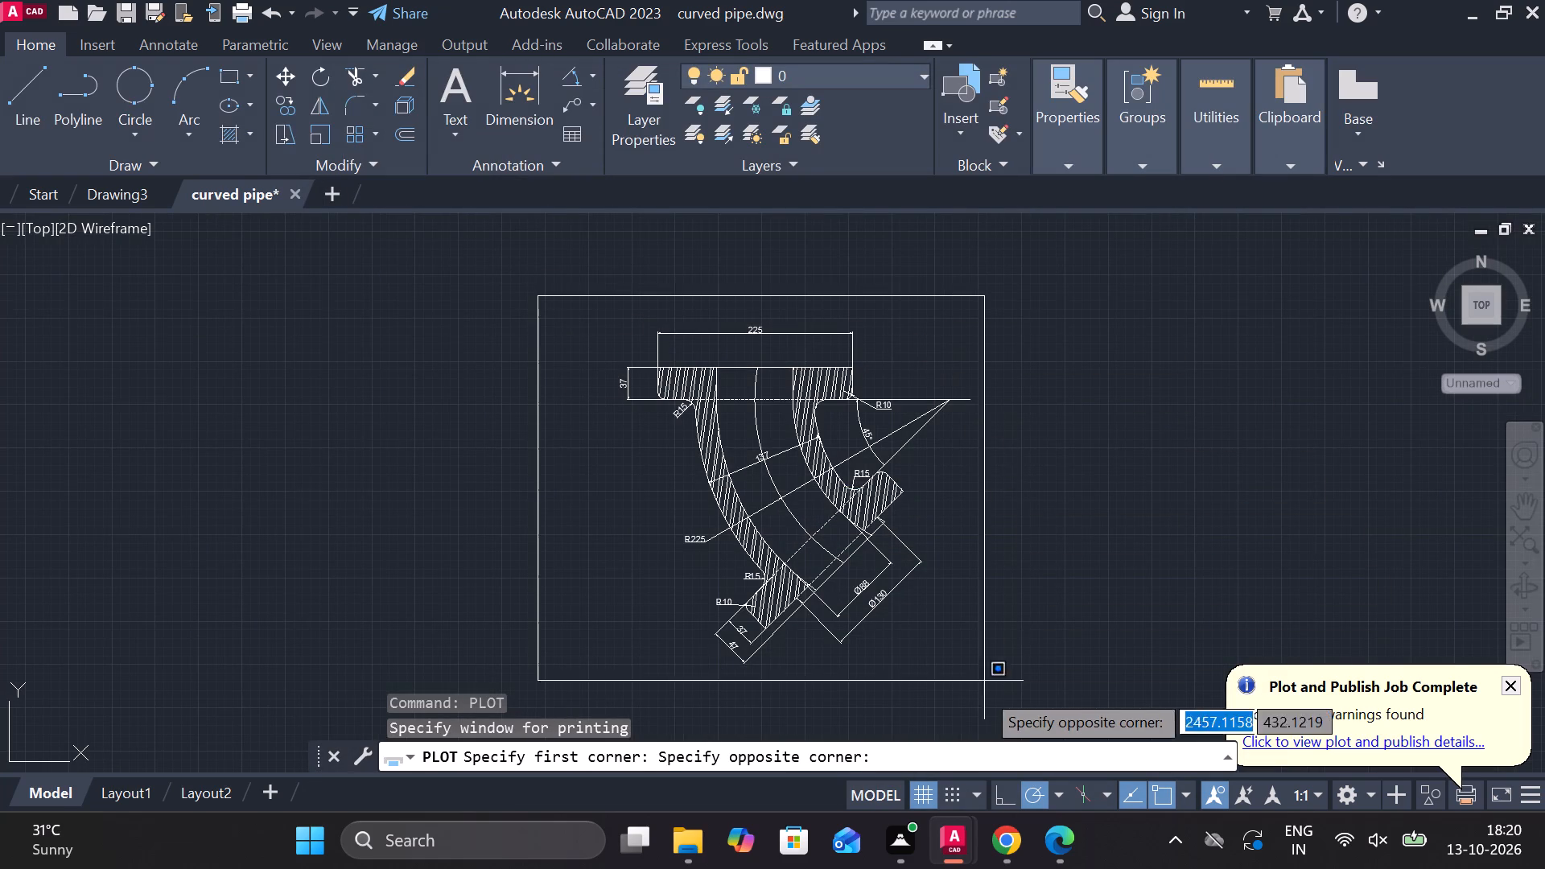
pyautogui.middleClick(1018, 703)
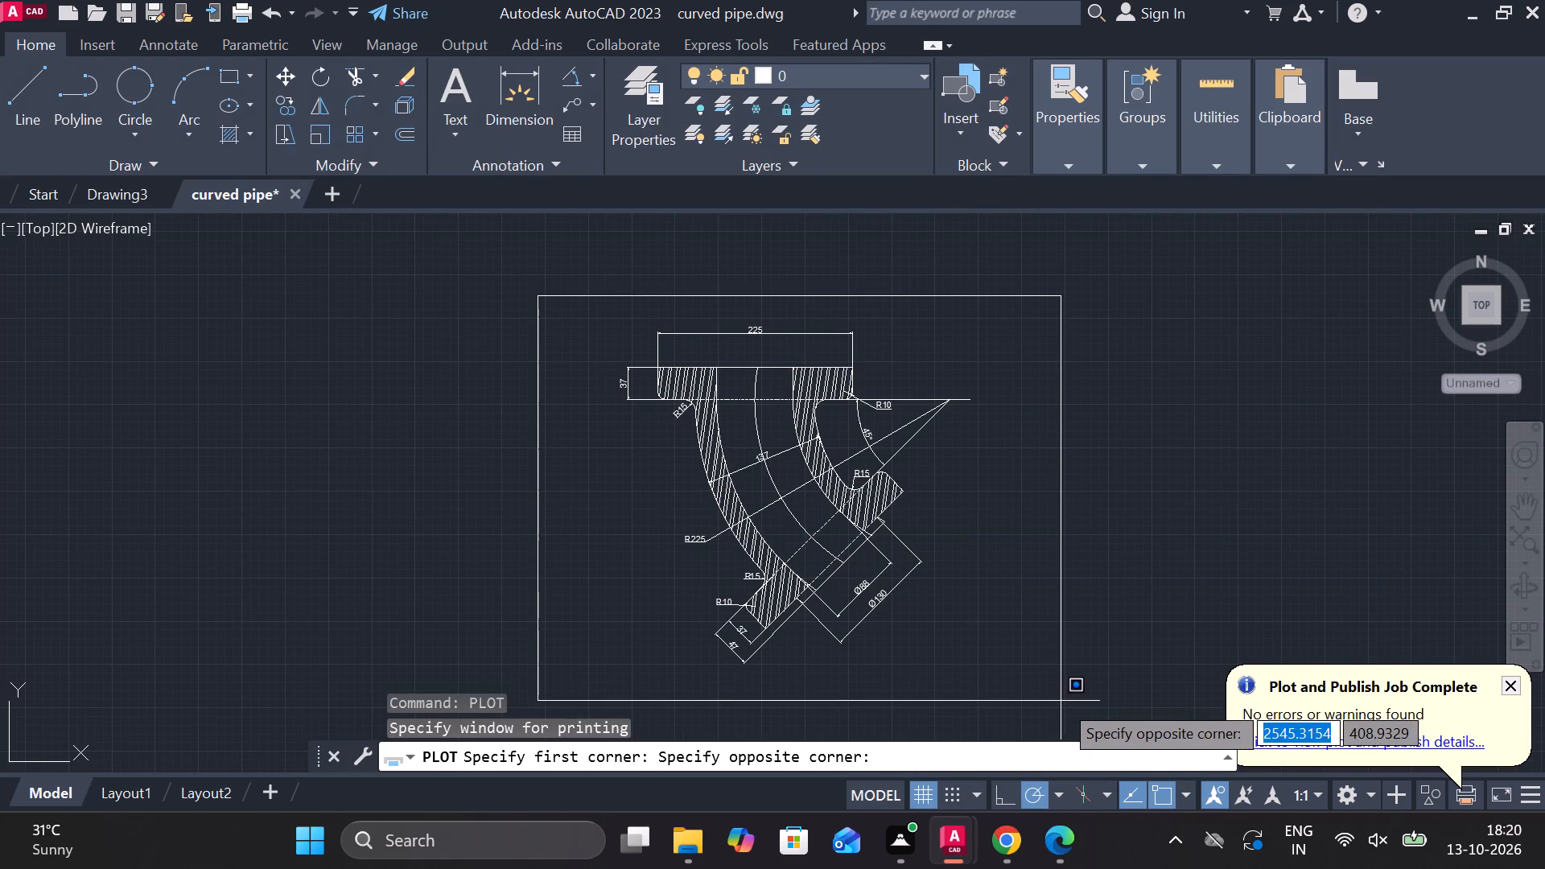
pyautogui.click(1061, 701)
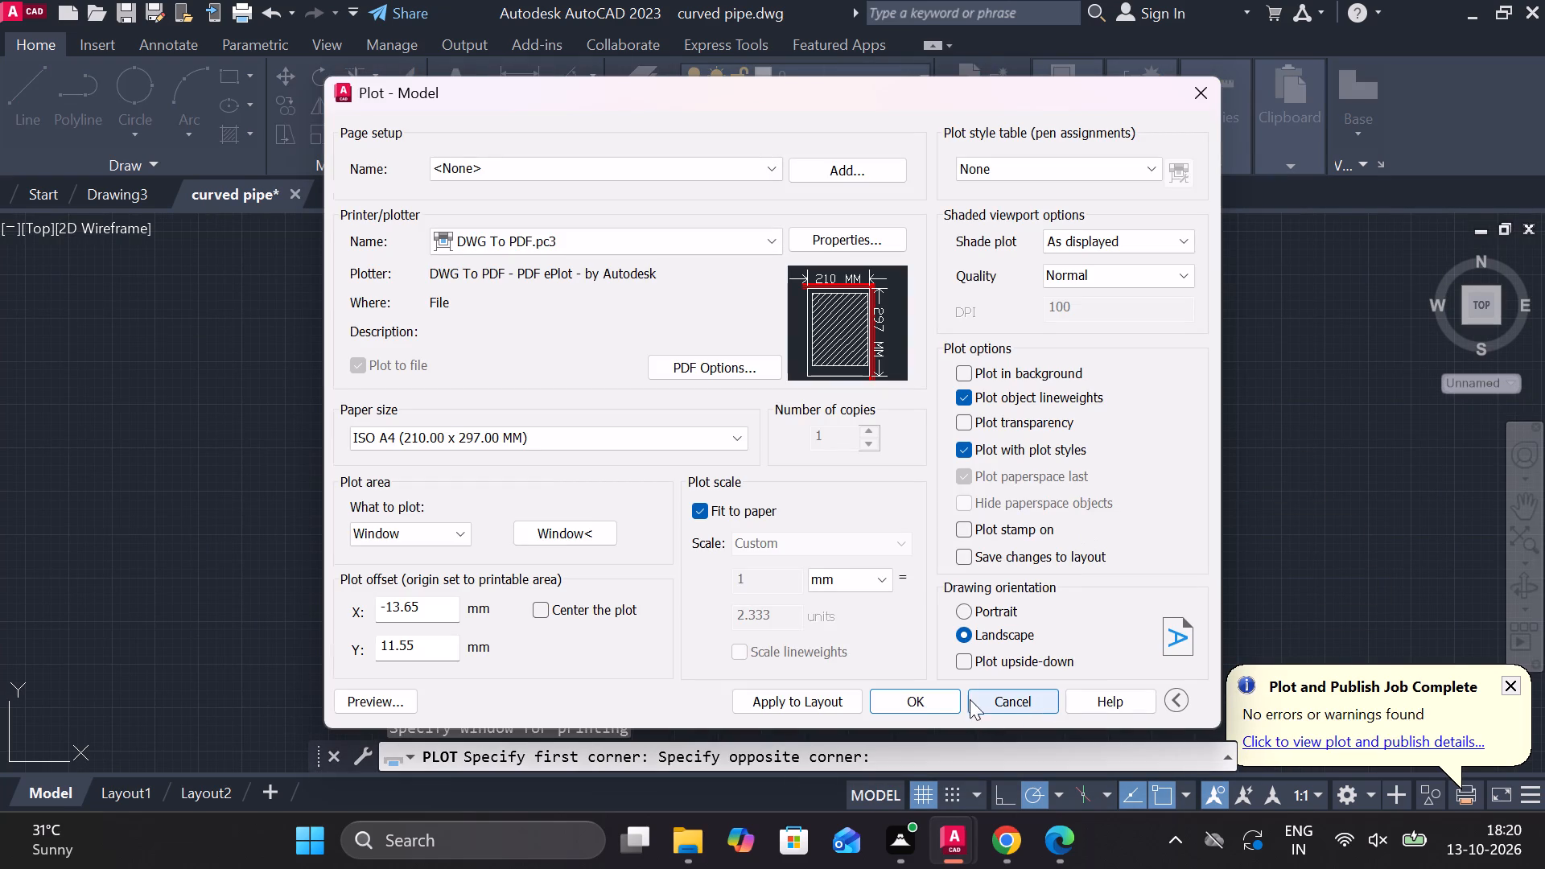
# Plot the drawing to the Documents folder as "curved pipe-Model.pdf".
pyautogui.click(924, 706)
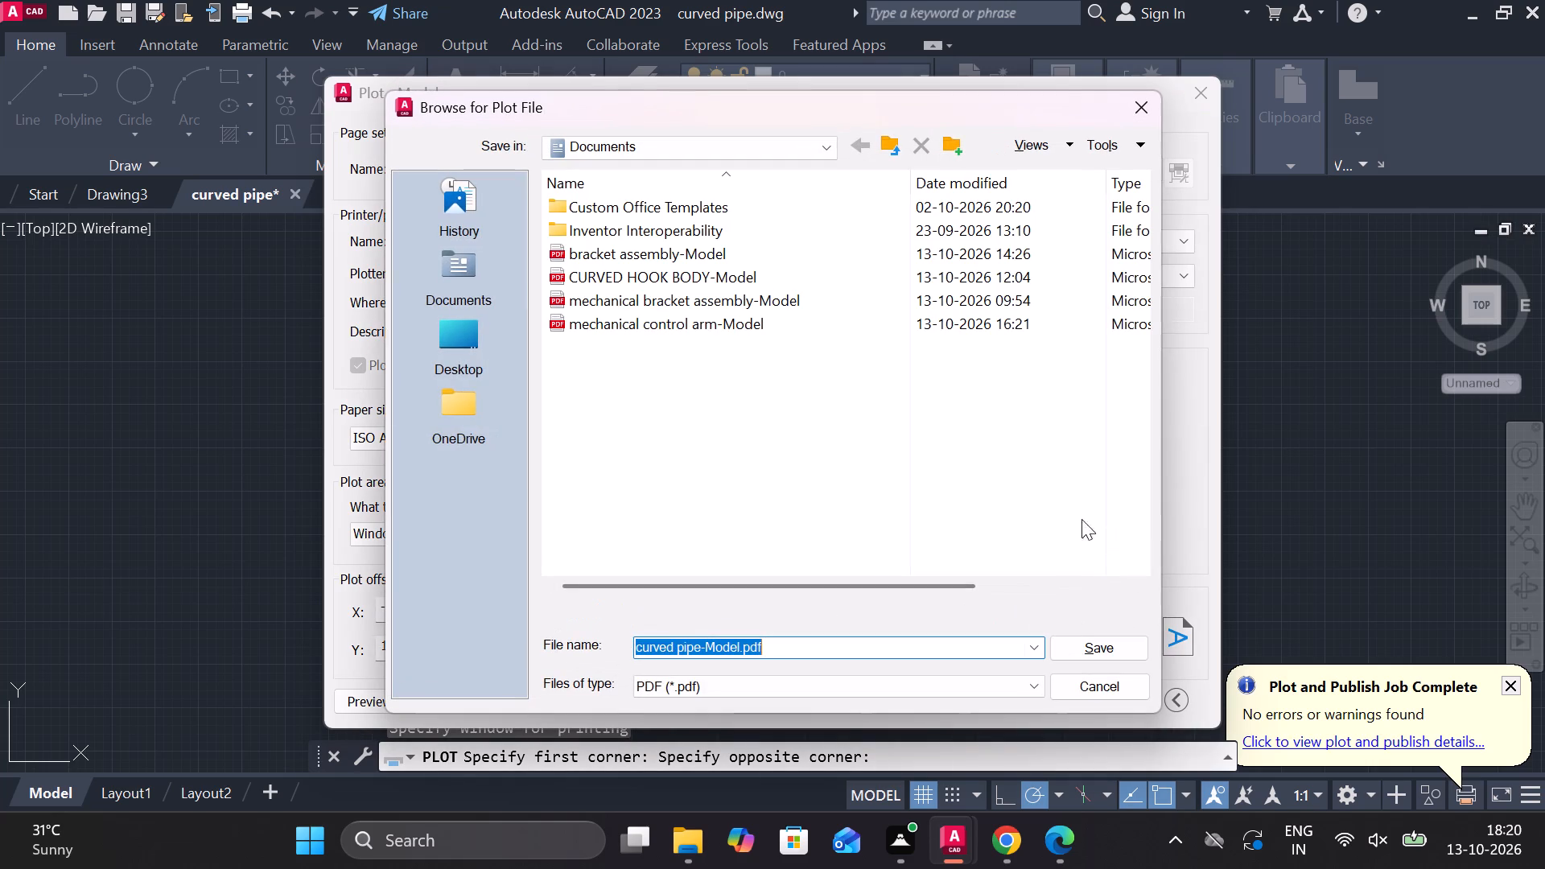
pyautogui.click(1101, 644)
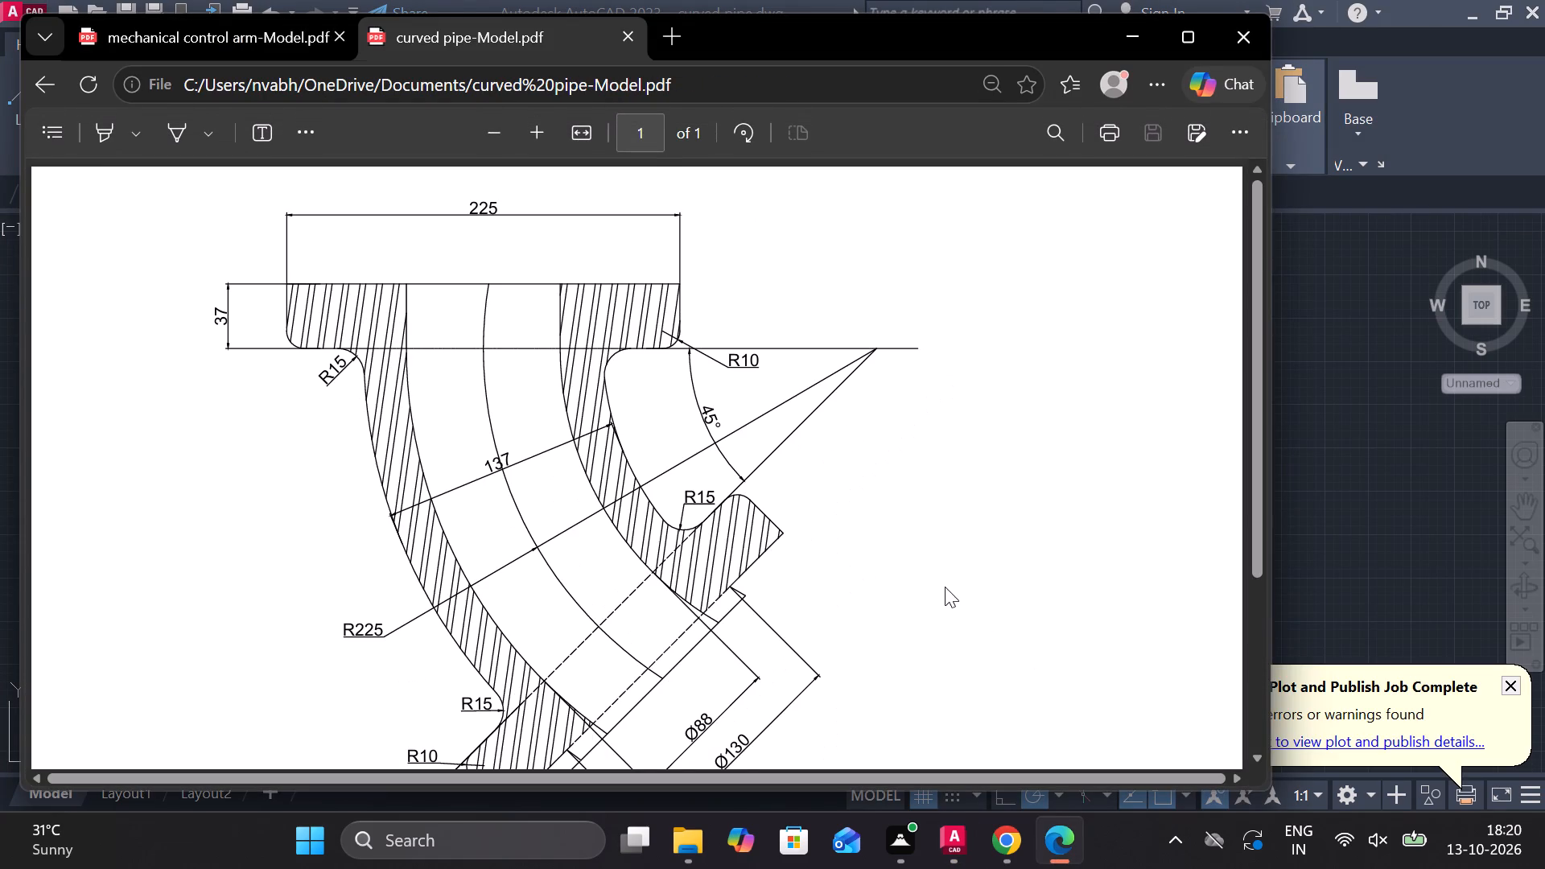
# Examine the plotted PDF in Microsoft Edge, checking the pipe and its dimensions from the top flange to the diagonal flange.
pyautogui.scroll(-1, 945, 587)
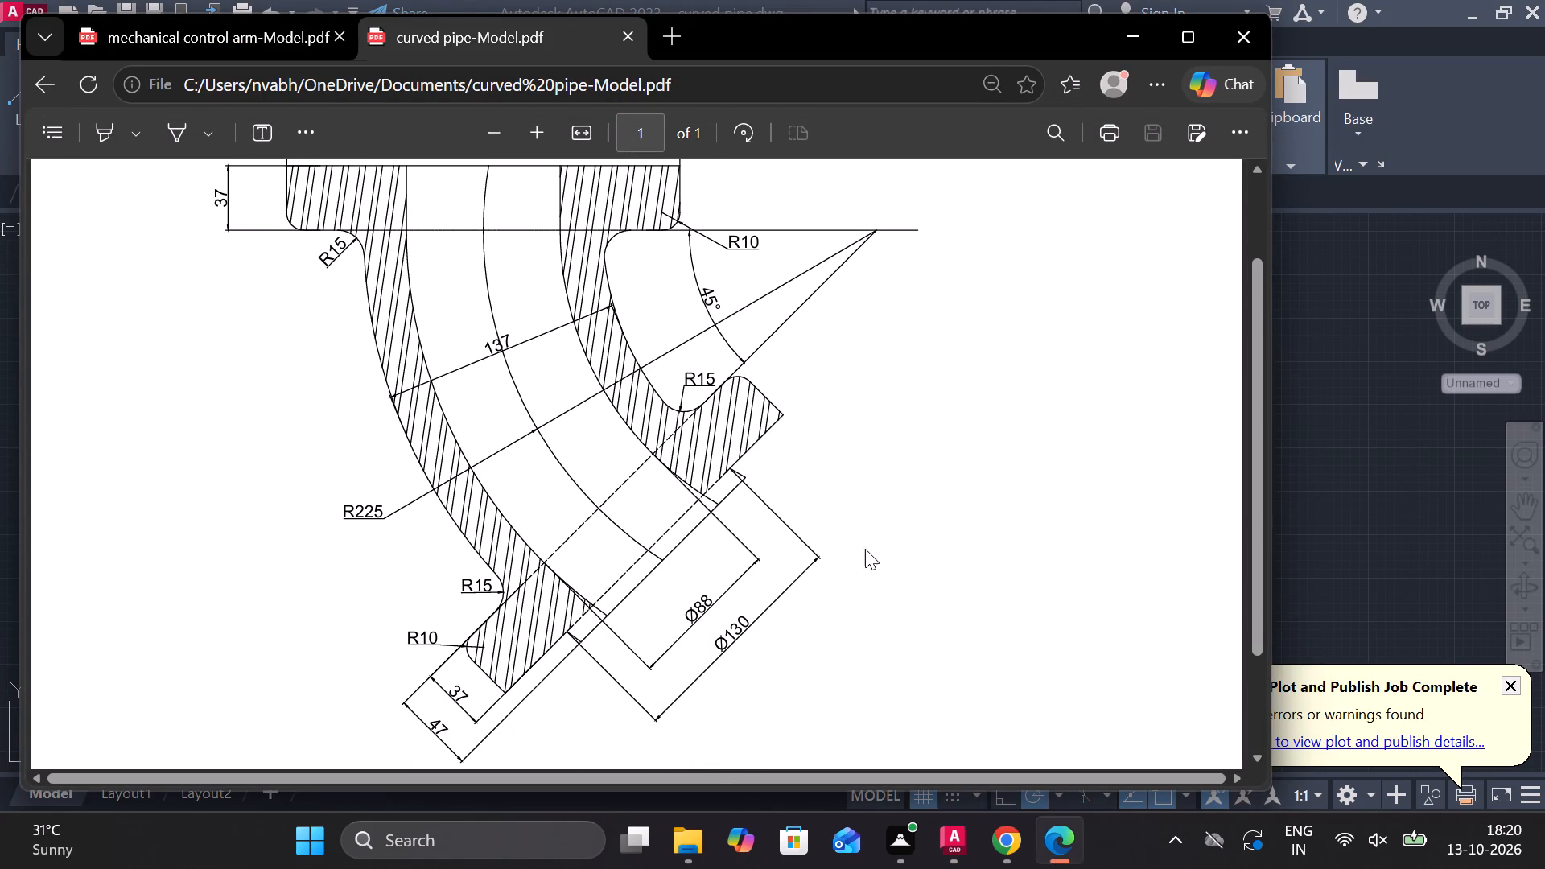
pyautogui.scroll(1, 809, 488)
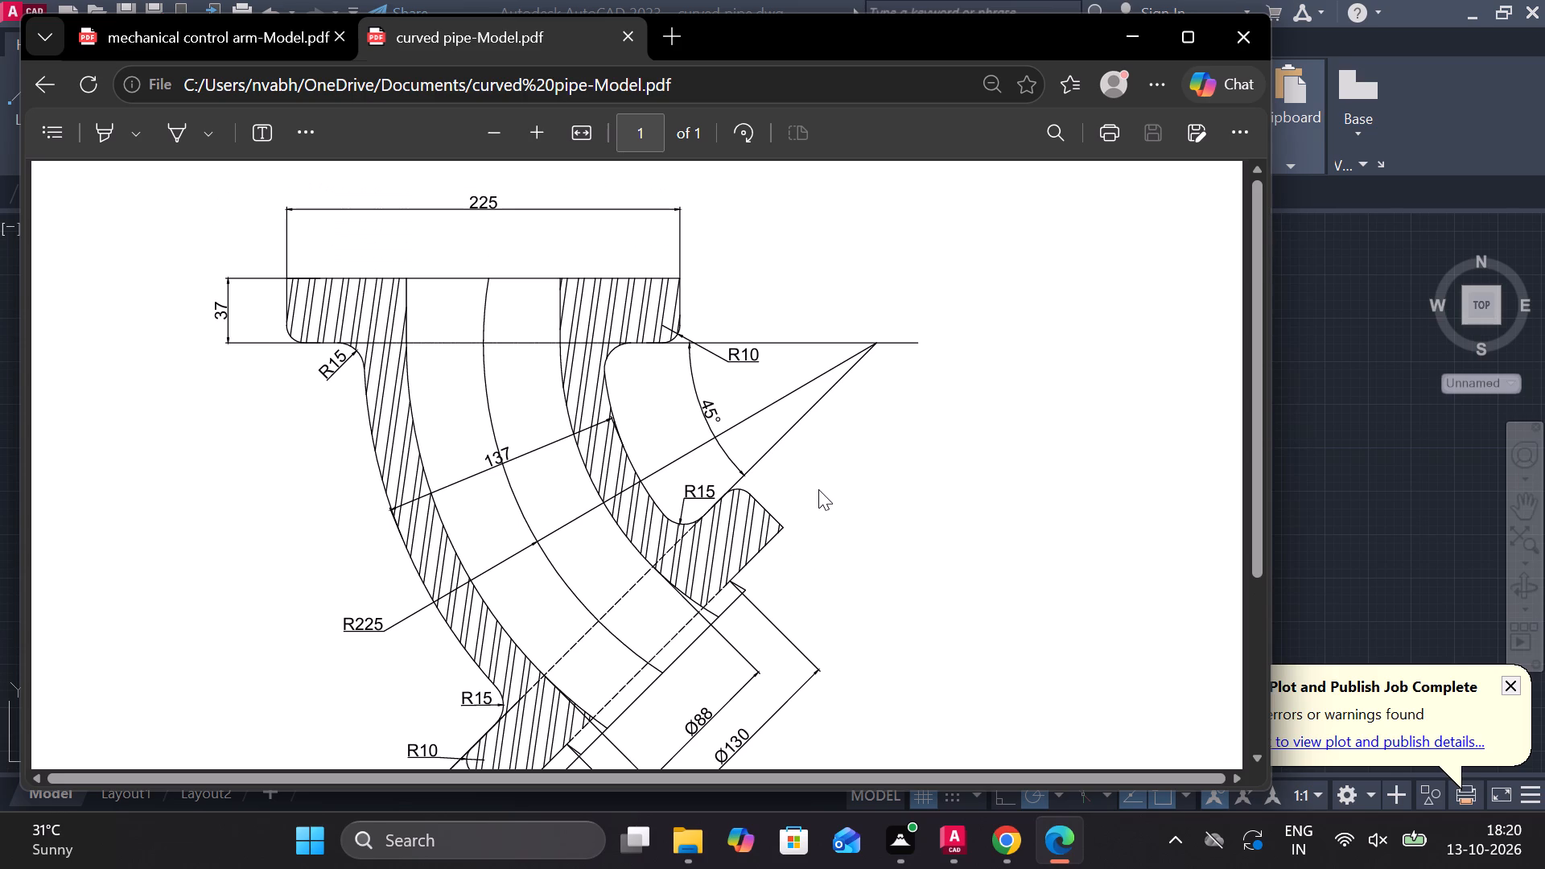
pyautogui.scroll(-4, 818, 489)
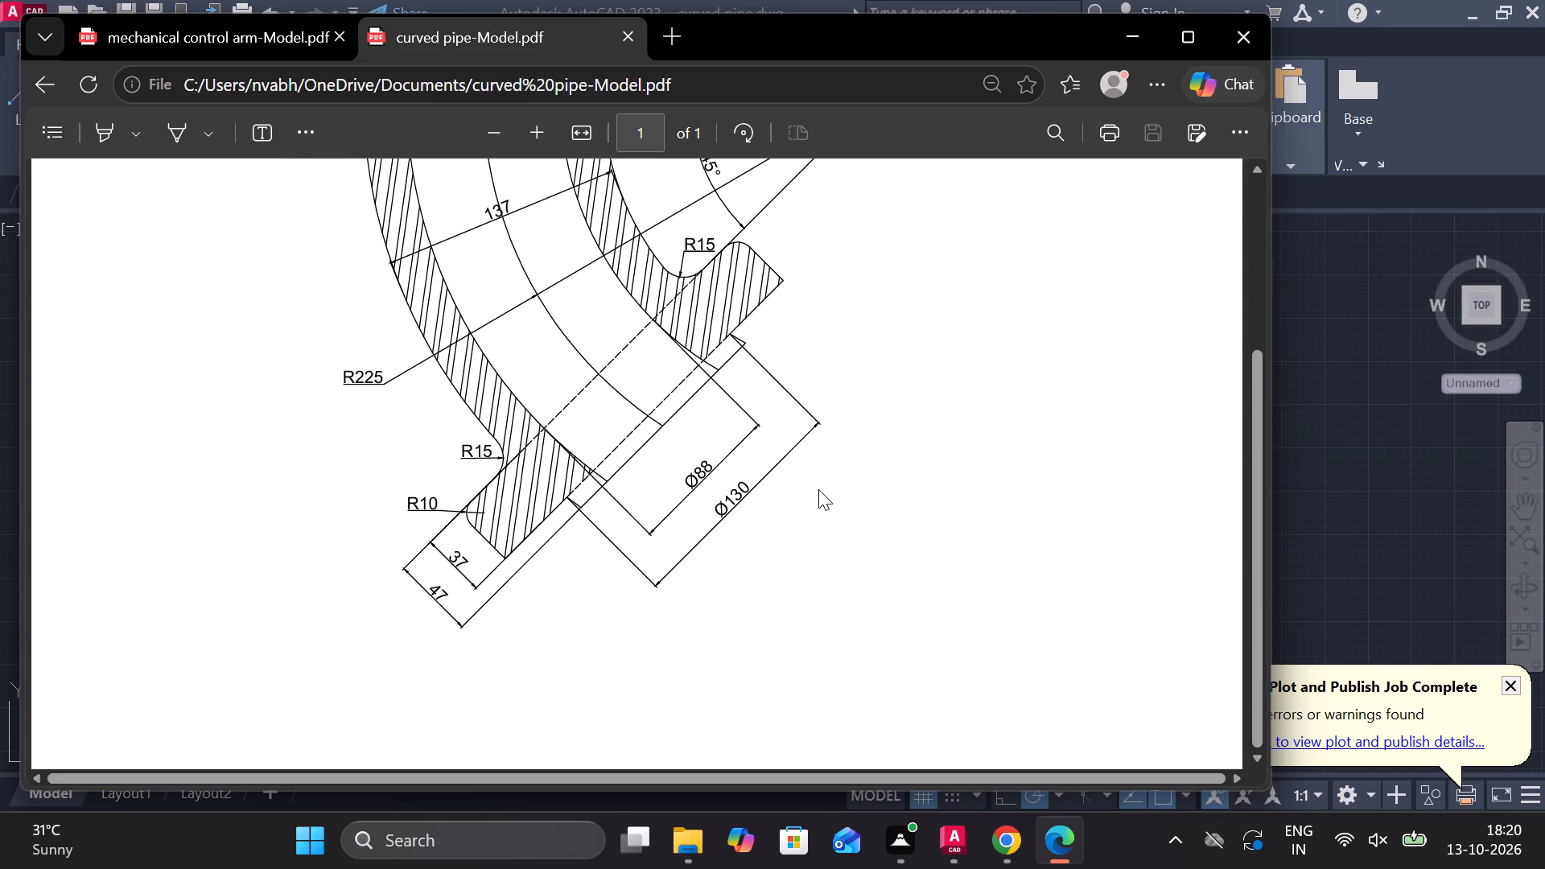